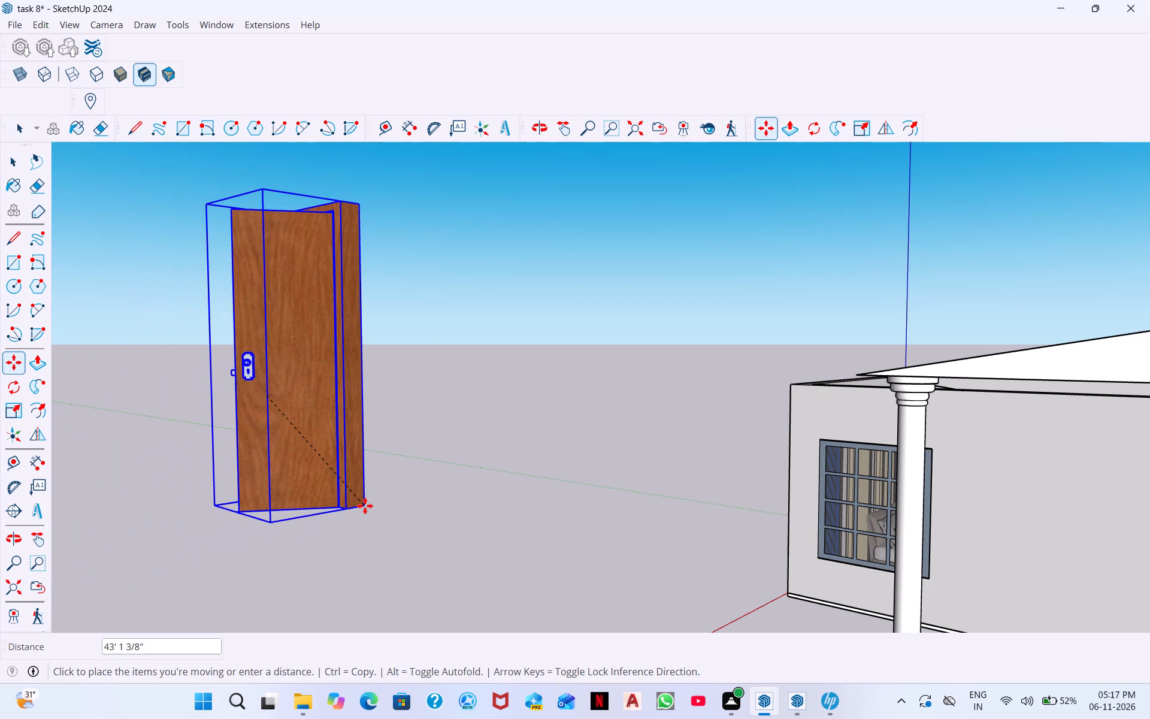
Lower the wooden door component about 15' 5" along the vertical axis toward the house's ground level.
{"action": "key", "text": "Left"}
{"action": "key", "text": "Down"}
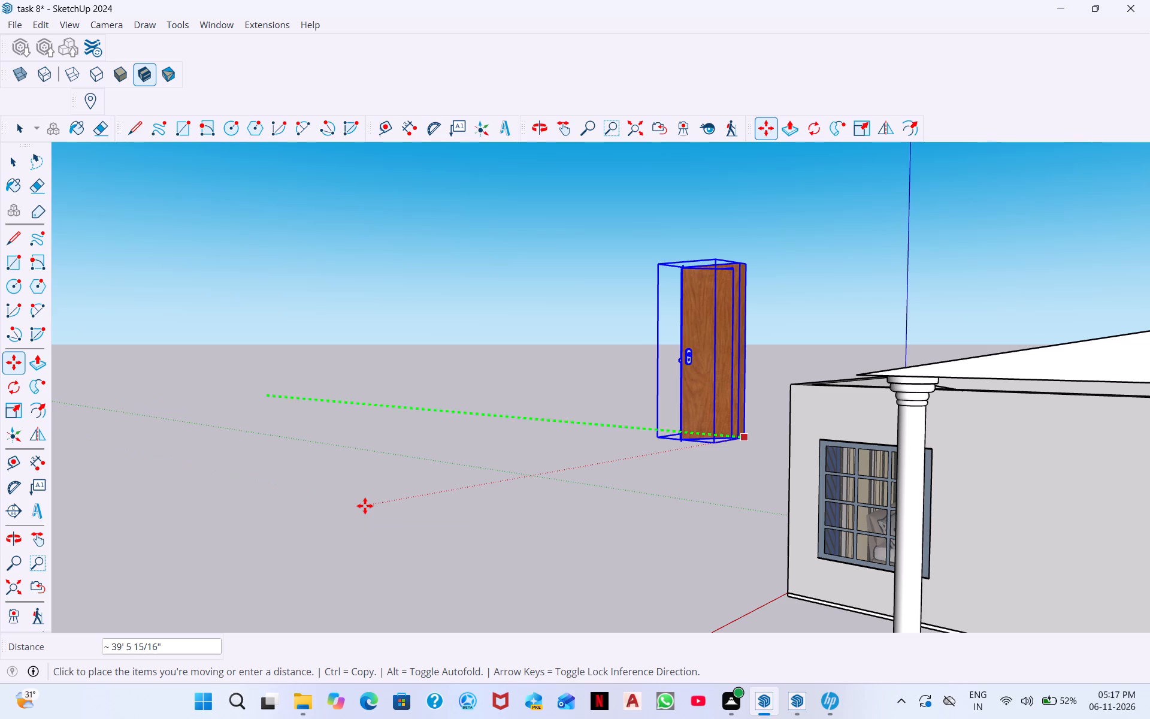
{"action": "key", "text": "Down"}
{"action": "key", "text": "Up"}
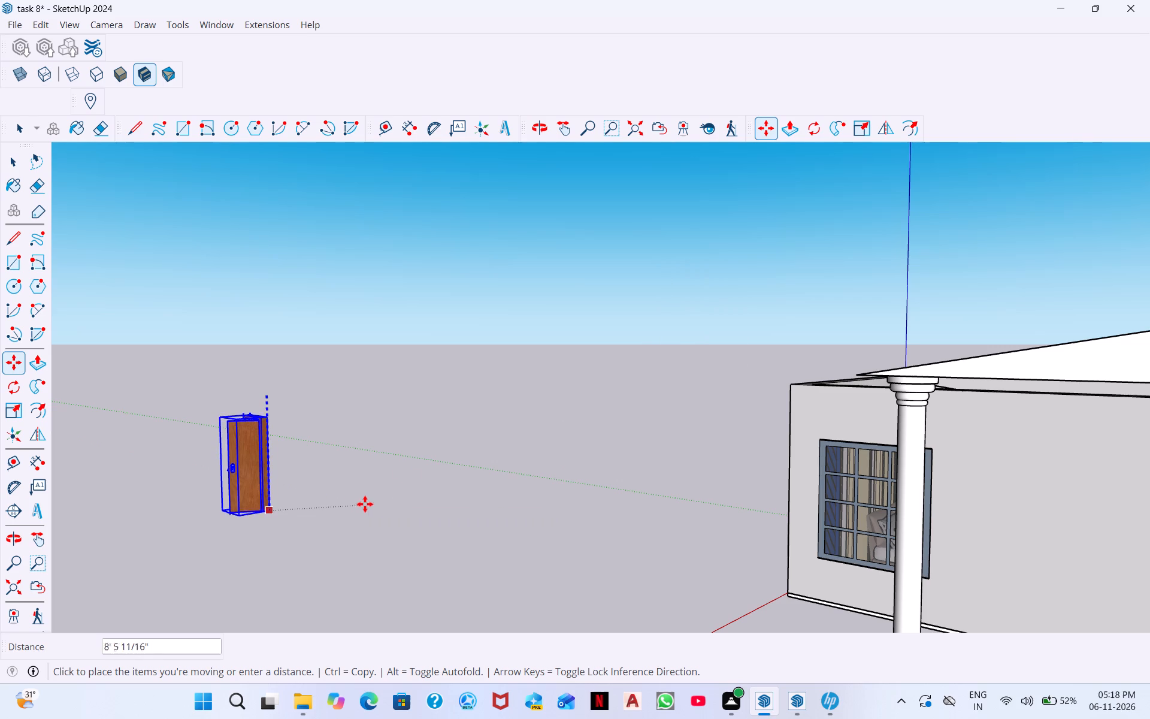
{"action": "scroll", "coordinate": [467, 602], "scroll_direction": "down", "scroll_amount": 3}
{"action": "scroll", "coordinate": [517, 572], "scroll_direction": "down", "scroll_amount": 2}
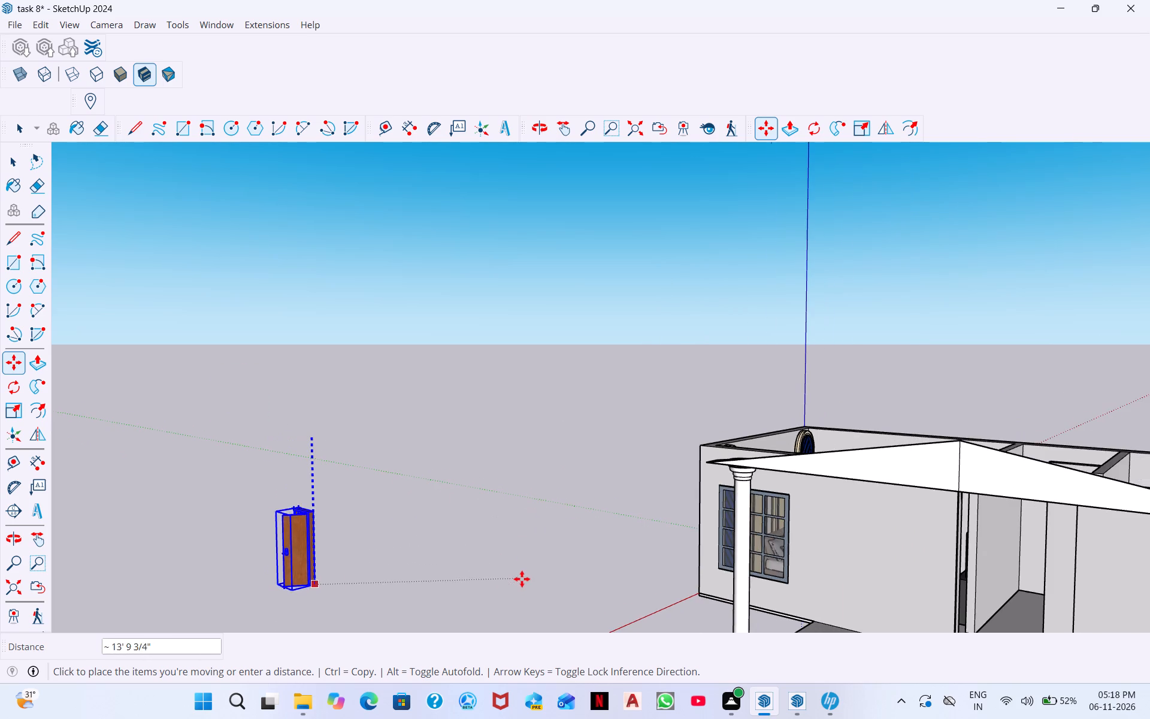
{"action": "scroll", "coordinate": [522, 579], "scroll_direction": "down", "scroll_amount": 6}
{"action": "middle_click_drag", "start_coordinate": [472, 617], "coordinate": [474, 573]}
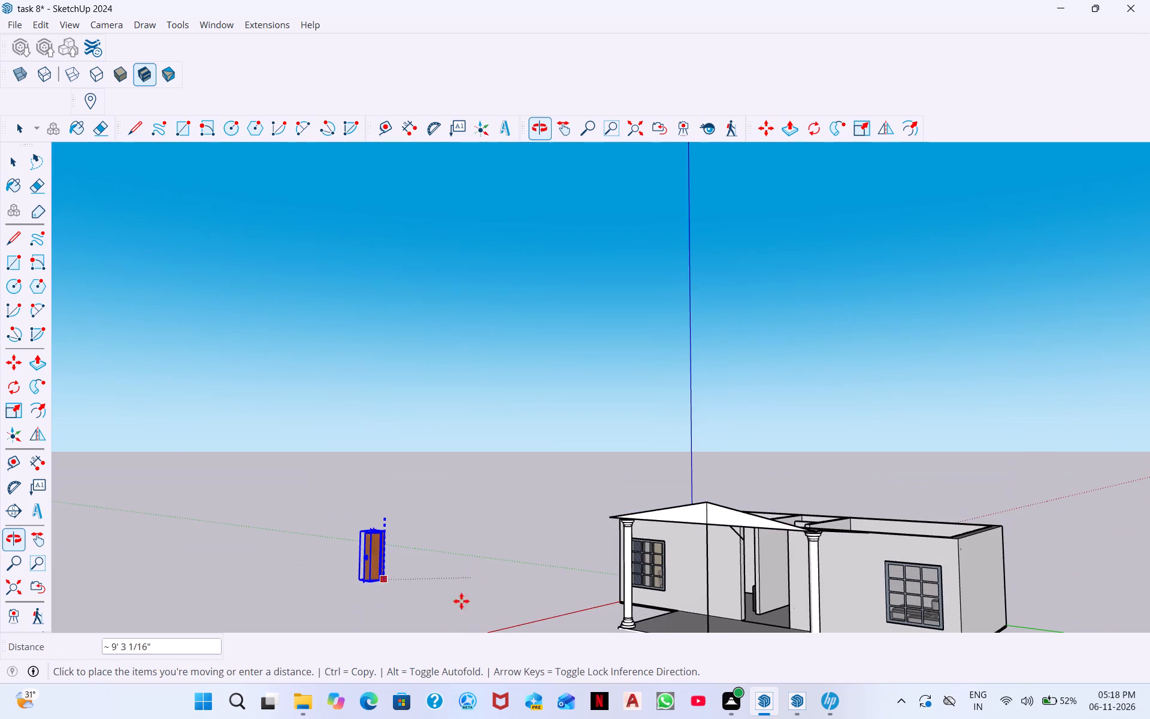
{"action": "scroll", "coordinate": [440, 621], "scroll_direction": "down", "scroll_amount": 13}
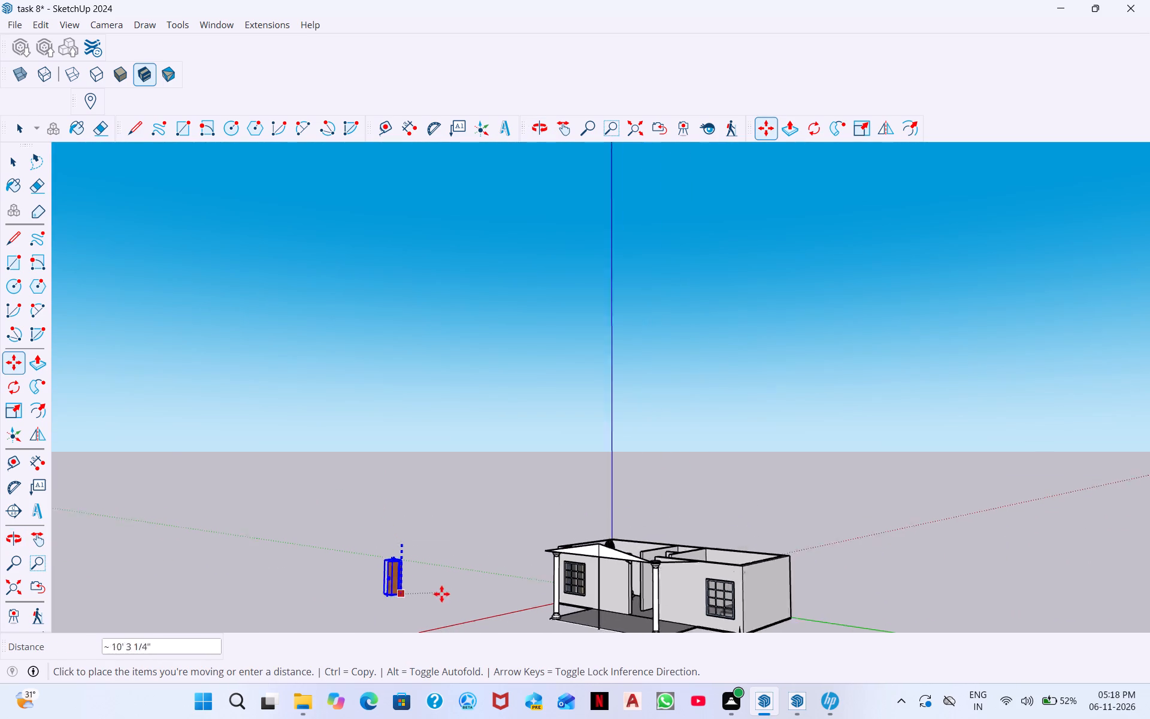
{"action": "left_click", "coordinate": [414, 620]}
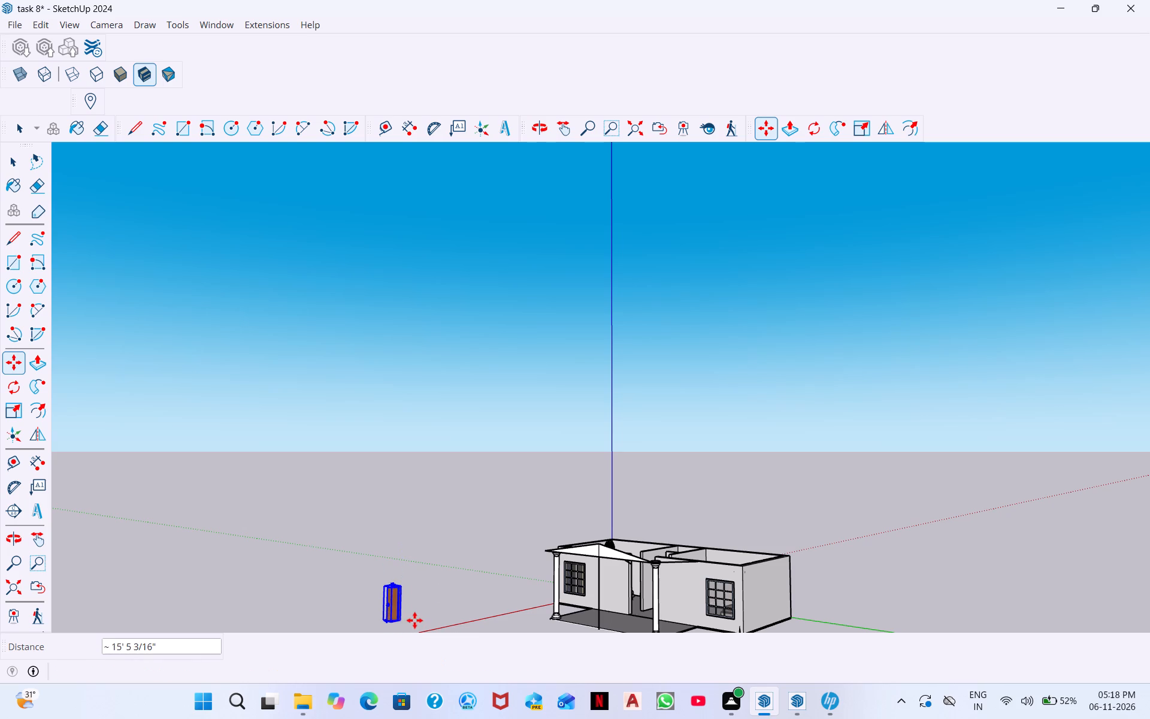
Move the door about 19' along the red axis toward the porch side of the house.
{"action": "scroll", "coordinate": [413, 605], "scroll_direction": "down", "scroll_amount": 7}
{"action": "middle_click_drag", "start_coordinate": [413, 605], "coordinate": [414, 620]}
{"action": "scroll", "coordinate": [408, 602], "scroll_direction": "up", "scroll_amount": 7}
{"action": "scroll", "coordinate": [396, 624], "scroll_direction": "down", "scroll_amount": 5}
{"action": "middle_click_drag", "start_coordinate": [440, 608], "coordinate": [432, 660]}
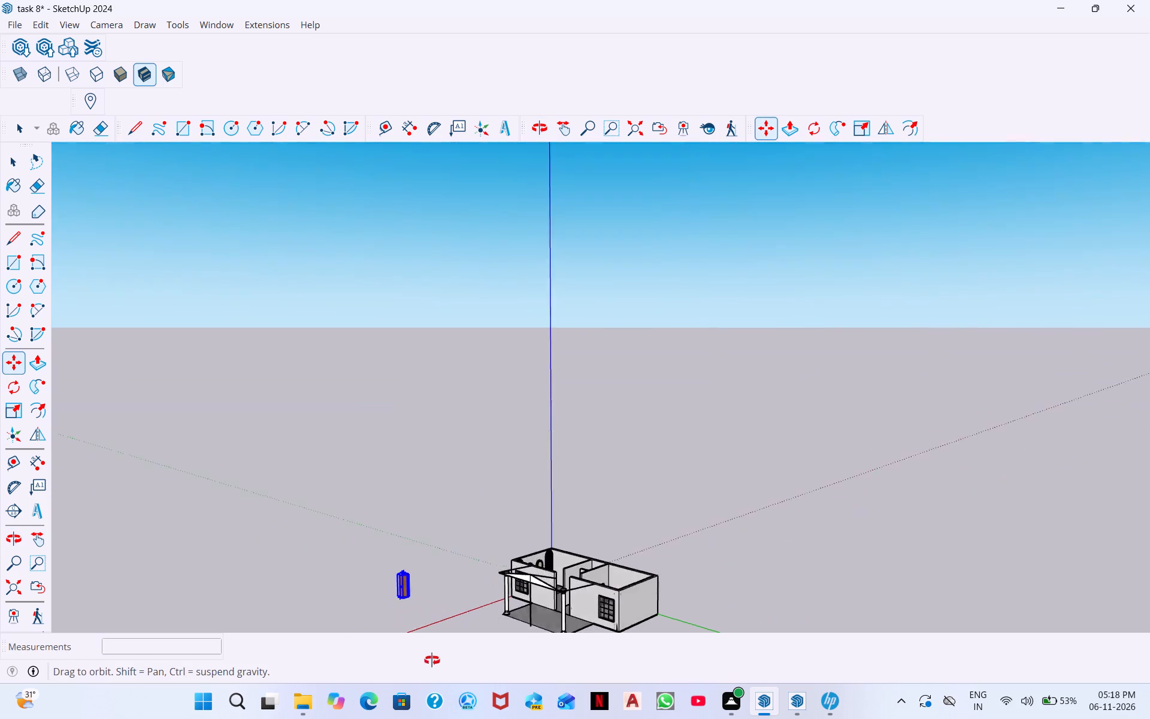
{"action": "middle_click_drag", "start_coordinate": [432, 660], "coordinate": [495, 715]}
{"action": "scroll", "coordinate": [405, 591], "scroll_direction": "up", "scroll_amount": 10}
{"action": "middle_click_drag", "start_coordinate": [354, 602], "coordinate": [379, 512]}
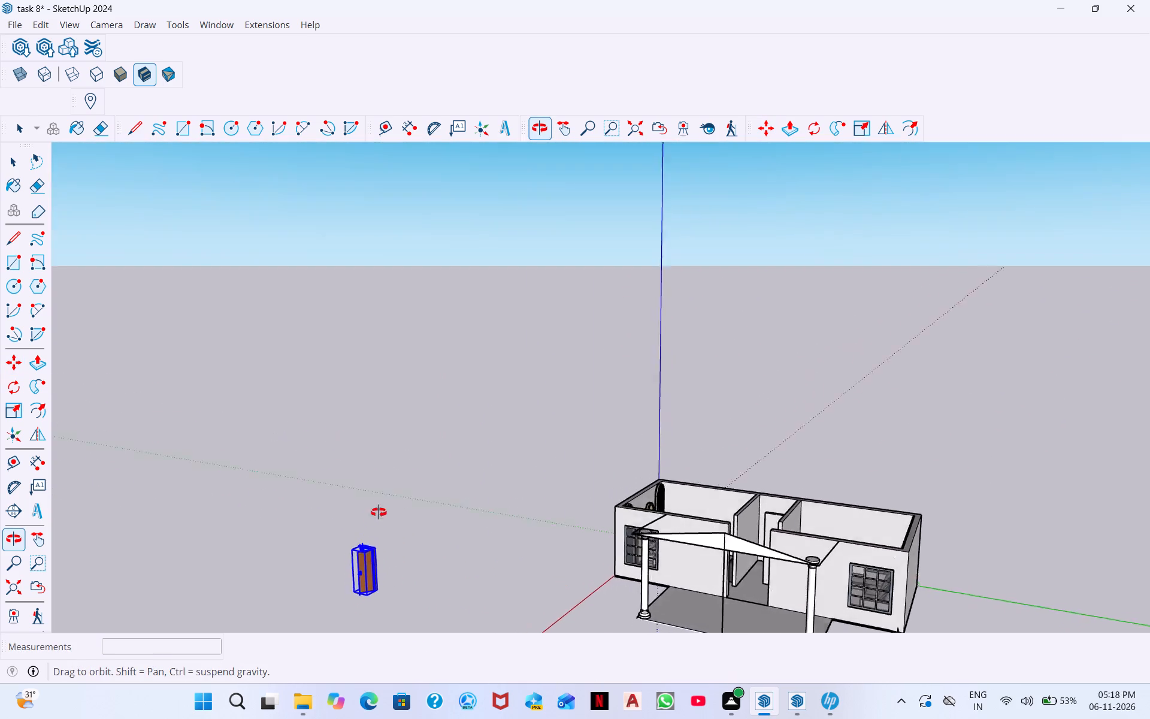
{"action": "middle_click_drag", "start_coordinate": [379, 512], "coordinate": [386, 510]}
{"action": "middle_click_drag", "start_coordinate": [672, 597], "coordinate": [486, 557]}
{"action": "scroll", "coordinate": [494, 605], "scroll_direction": "down", "scroll_amount": 1}
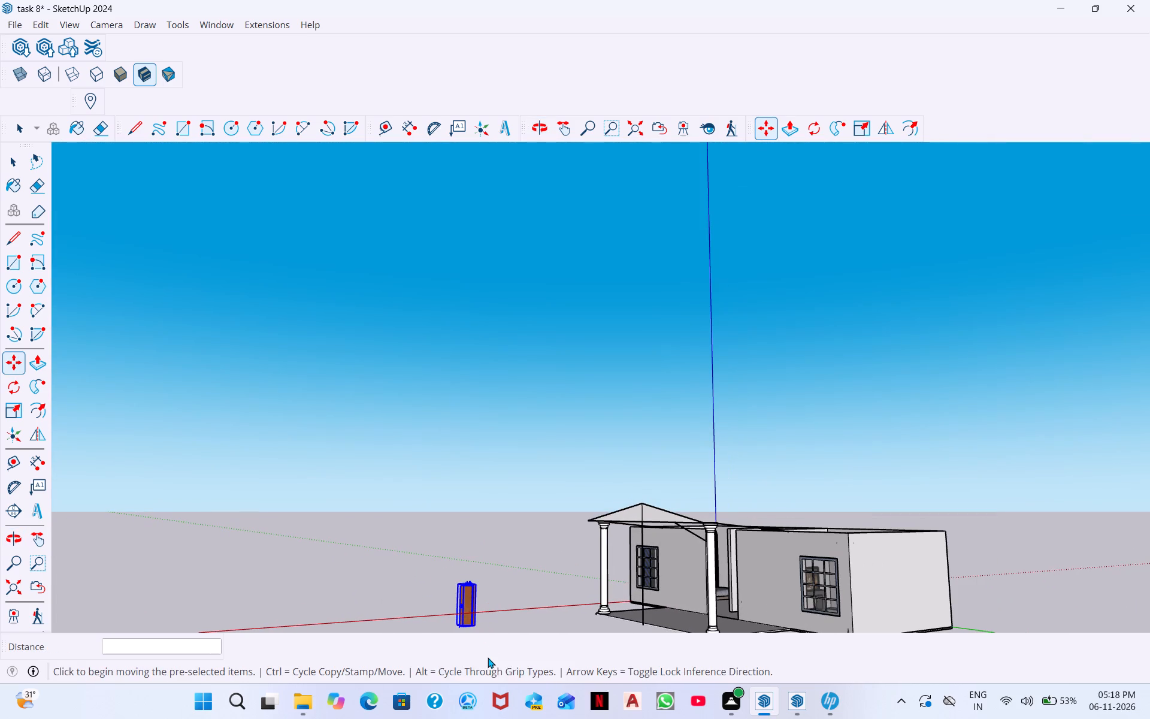
{"action": "scroll", "coordinate": [463, 576], "scroll_direction": "up", "scroll_amount": 5}
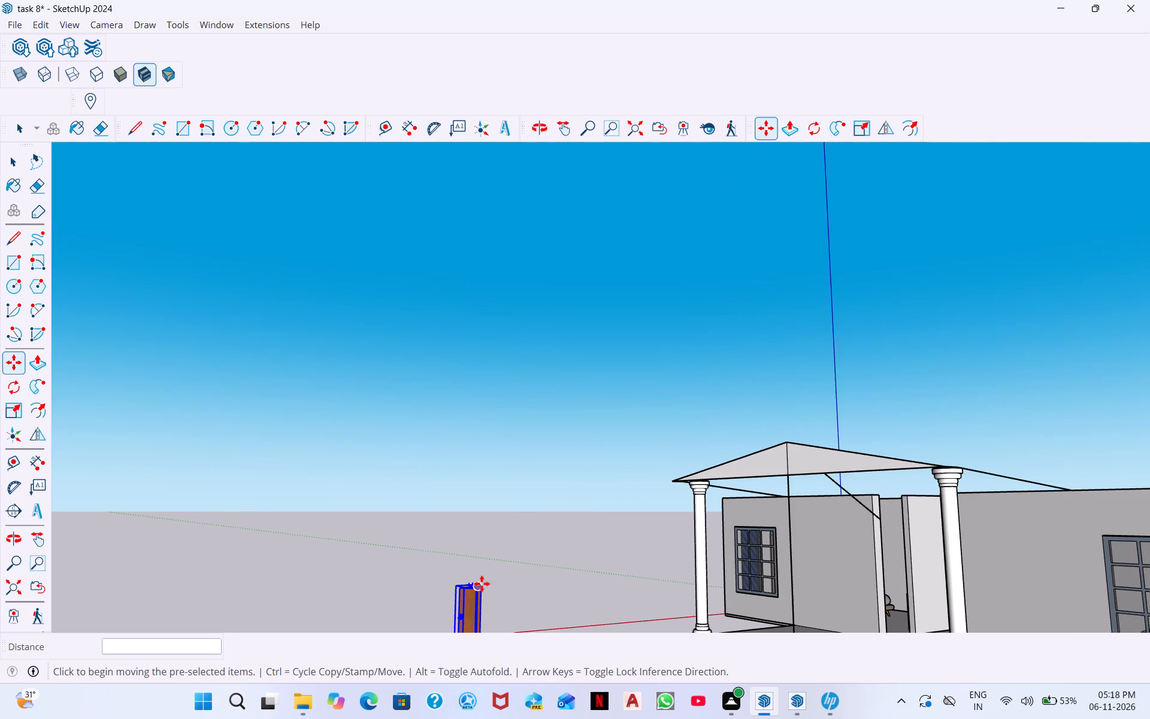
{"action": "left_click", "coordinate": [482, 584]}
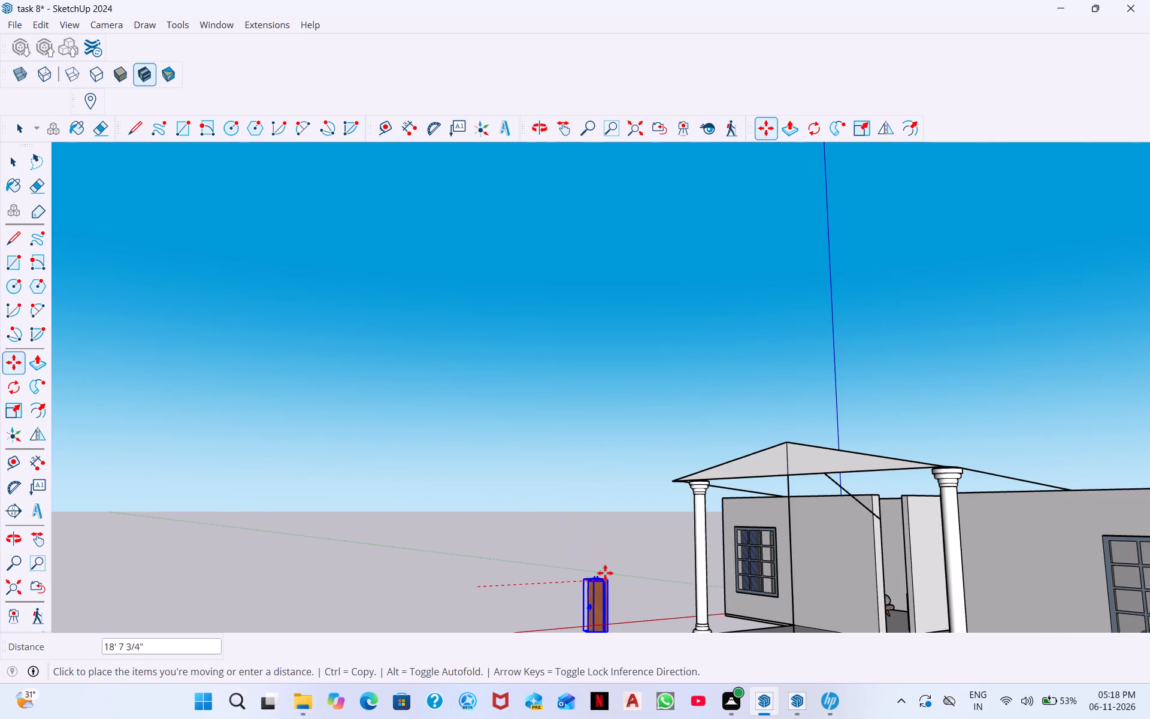
{"action": "left_click", "coordinate": [609, 566]}
Examine the door's position relative to the house and porch from several angles.
{"action": "scroll", "coordinate": [604, 598], "scroll_direction": "up", "scroll_amount": 11}
{"action": "middle_click_drag", "start_coordinate": [600, 624], "coordinate": [628, 558]}
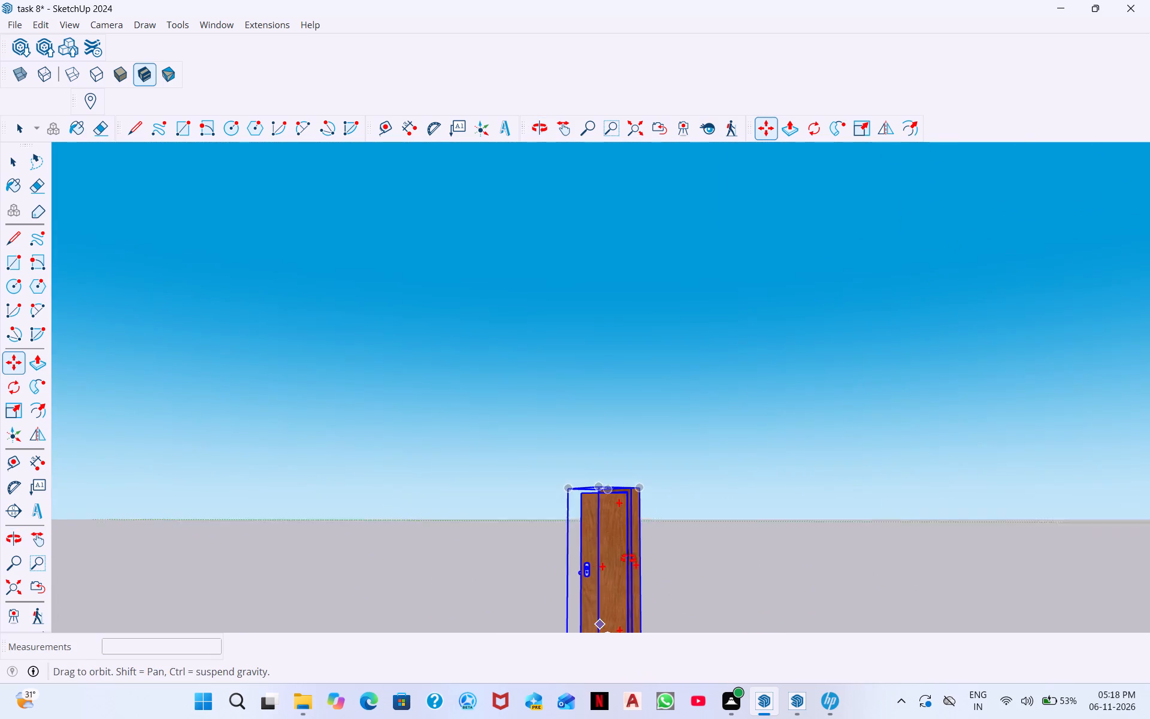
{"action": "middle_click_drag", "start_coordinate": [628, 558], "coordinate": [633, 561]}
{"action": "scroll", "coordinate": [642, 529], "scroll_direction": "down", "scroll_amount": 8}
{"action": "middle_click_drag", "start_coordinate": [659, 611], "coordinate": [561, 612]}
{"action": "scroll", "coordinate": [689, 554], "scroll_direction": "down", "scroll_amount": 1}
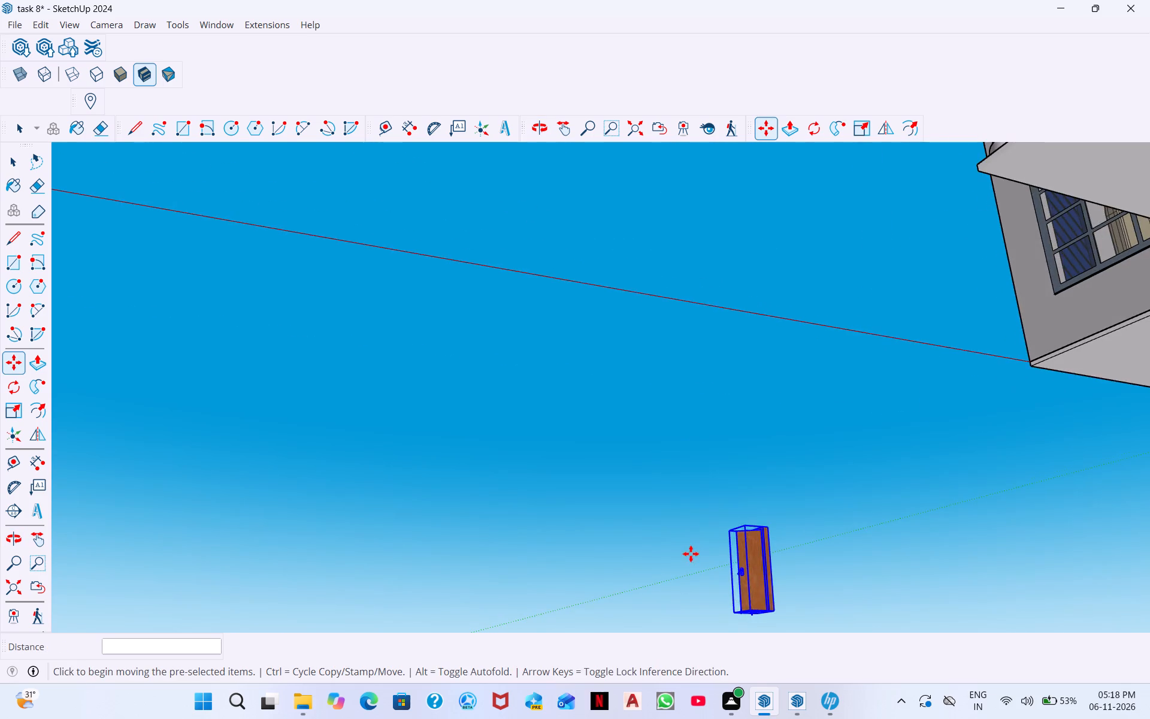
{"action": "scroll", "coordinate": [691, 554], "scroll_direction": "down", "scroll_amount": 5}
{"action": "middle_click_drag", "start_coordinate": [761, 634], "coordinate": [788, 715]}
{"action": "middle_click_drag", "start_coordinate": [774, 533], "coordinate": [823, 648]}
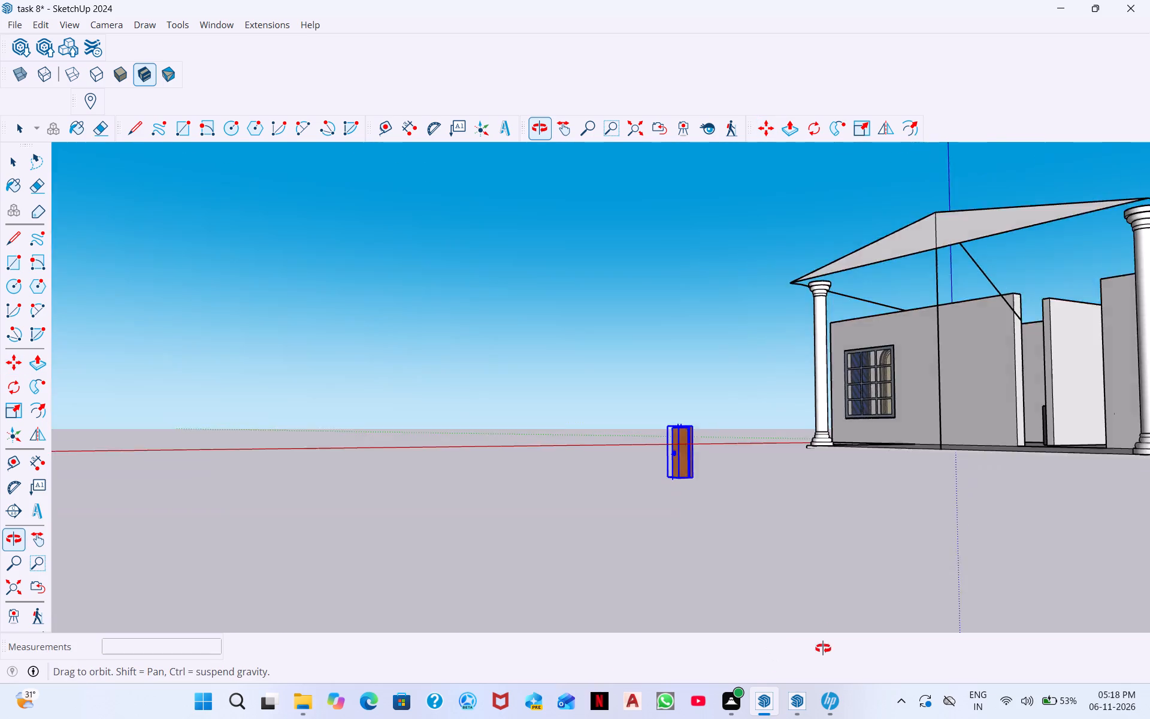
{"action": "middle_click_drag", "start_coordinate": [823, 648], "coordinate": [833, 672]}
{"action": "middle_click_drag", "start_coordinate": [755, 468], "coordinate": [805, 590]}
{"action": "scroll", "coordinate": [683, 401], "scroll_direction": "up", "scroll_amount": 4}
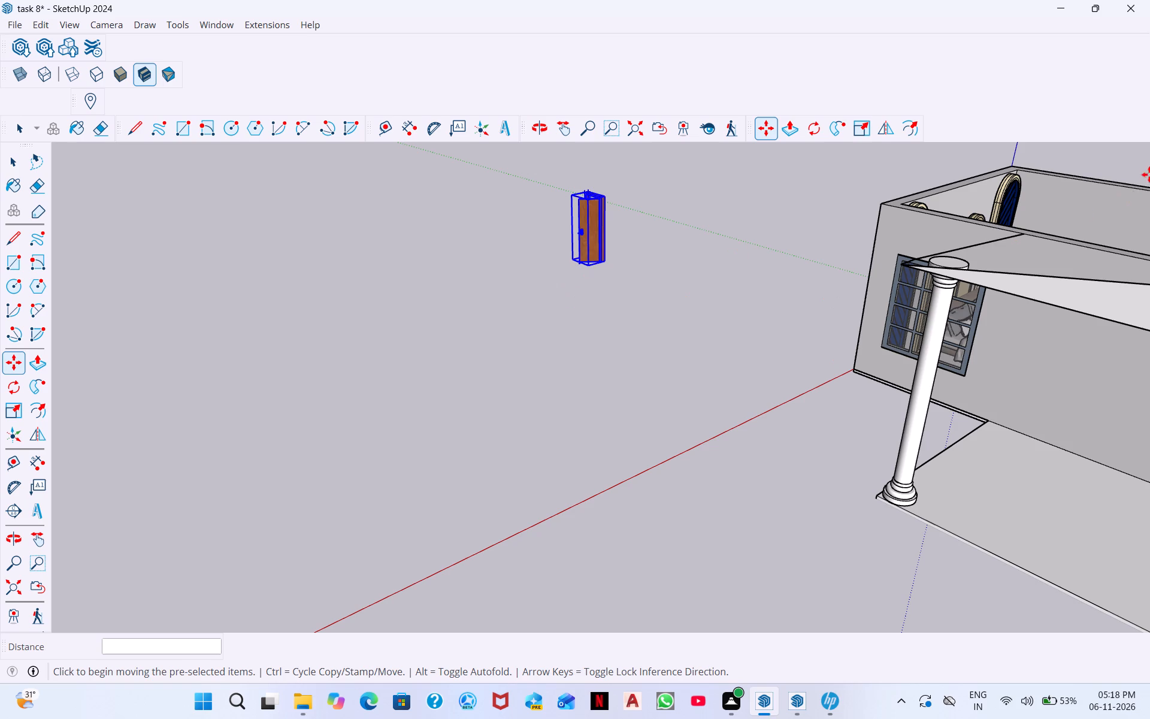
Move the door by its top corner to the open area out in front of the porch.
{"action": "middle_click_drag", "start_coordinate": [1018, 288], "coordinate": [910, 430]}
{"action": "scroll", "coordinate": [924, 464], "scroll_direction": "down", "scroll_amount": 3}
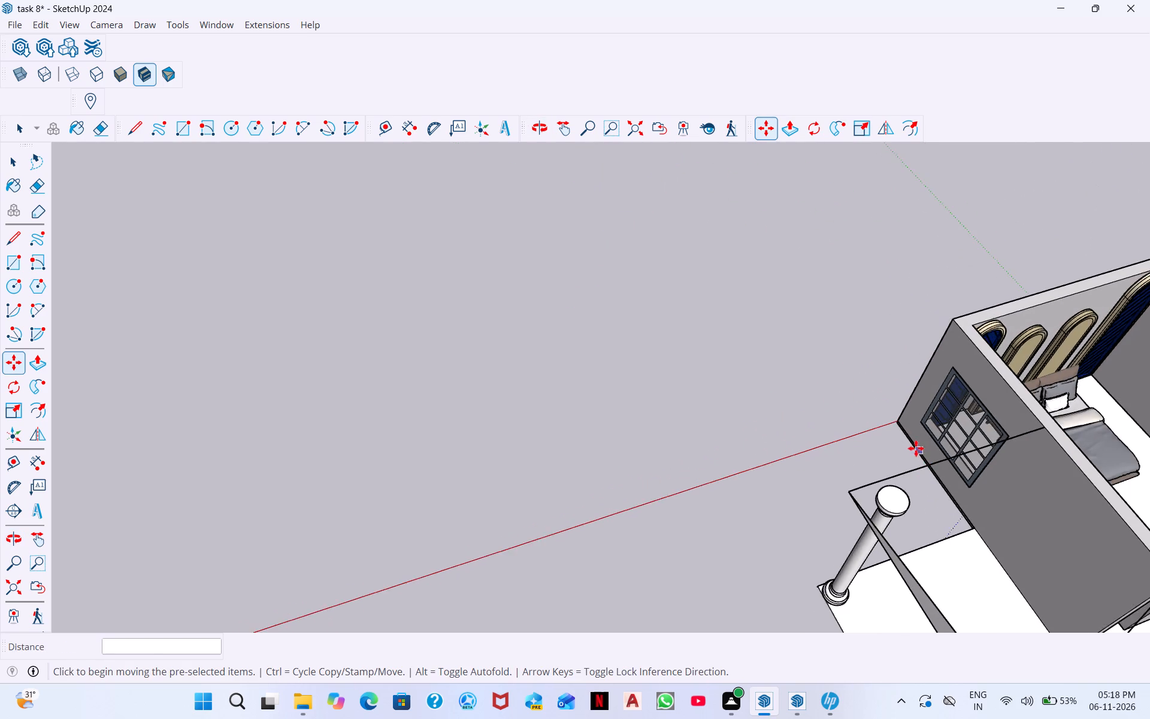
{"action": "scroll", "coordinate": [916, 448], "scroll_direction": "down", "scroll_amount": 5}
{"action": "middle_click_drag", "start_coordinate": [1011, 585], "coordinate": [1001, 597]}
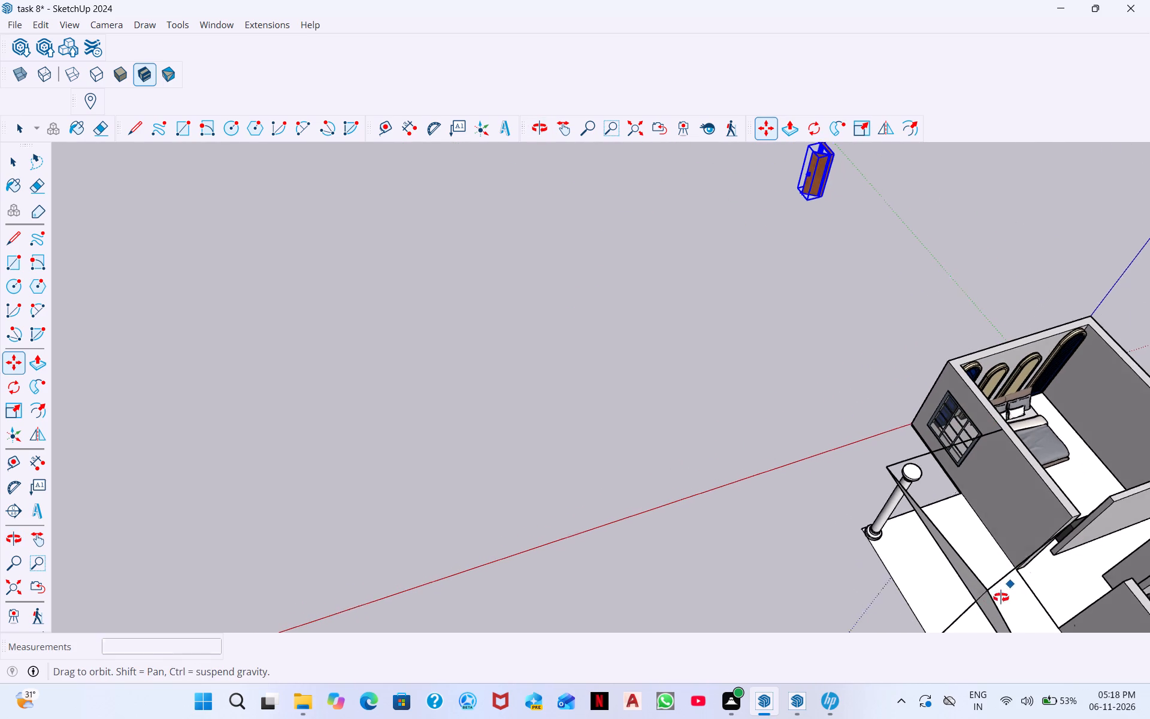
{"action": "middle_click_drag", "start_coordinate": [1001, 597], "coordinate": [966, 509]}
{"action": "middle_click_drag", "start_coordinate": [1128, 611], "coordinate": [1095, 518]}
{"action": "middle_click_drag", "start_coordinate": [1115, 556], "coordinate": [1110, 539]}
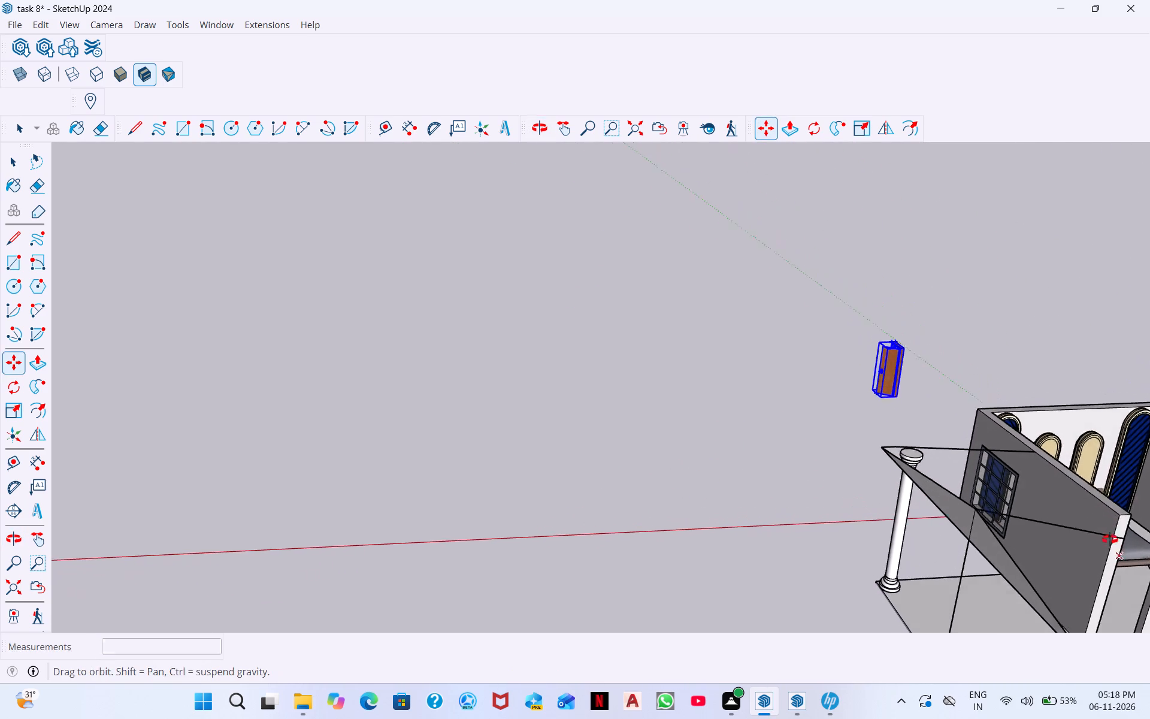
{"action": "middle_click_drag", "start_coordinate": [1110, 539], "coordinate": [1069, 480]}
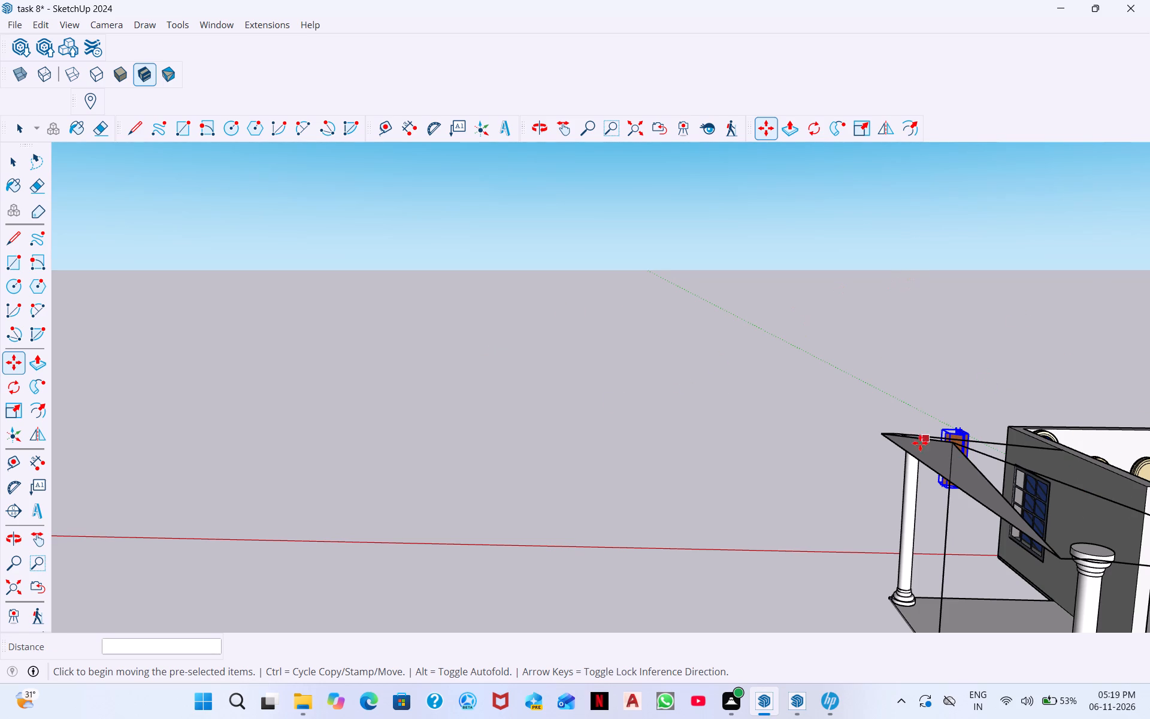
{"action": "left_click", "coordinate": [964, 431]}
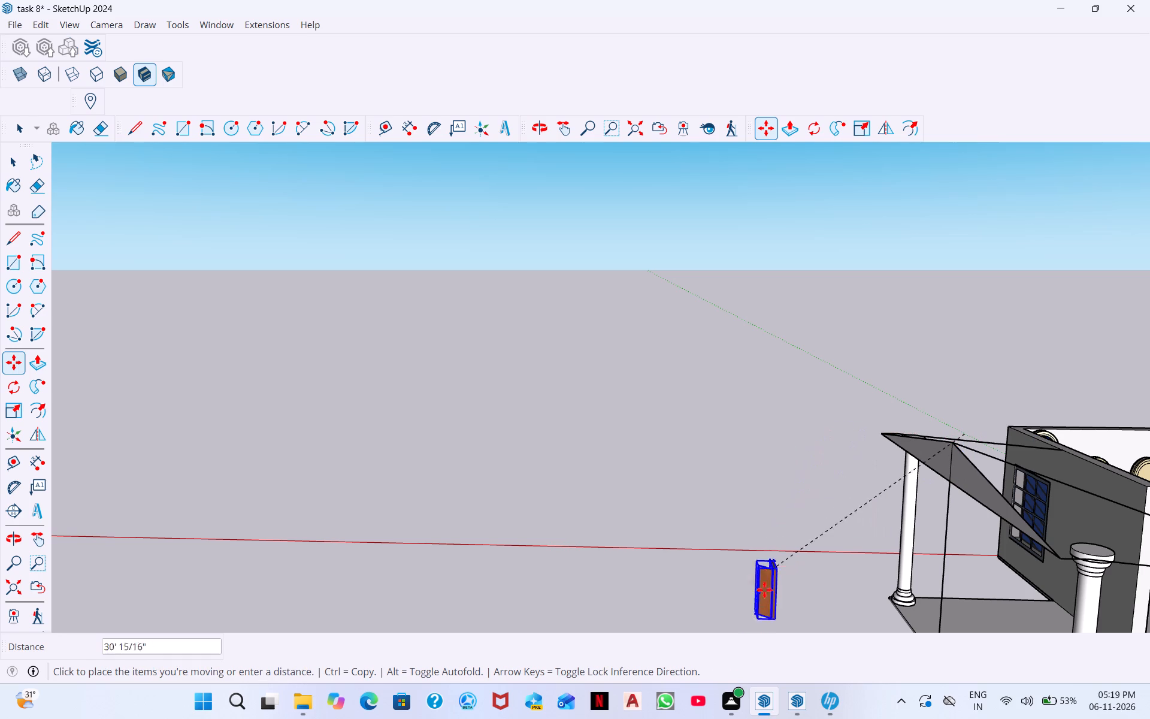
{"action": "left_click", "coordinate": [720, 563]}
Raise the door about 19' straight up along the blue axis.
{"action": "middle_click_drag", "start_coordinate": [761, 545], "coordinate": [768, 385]}
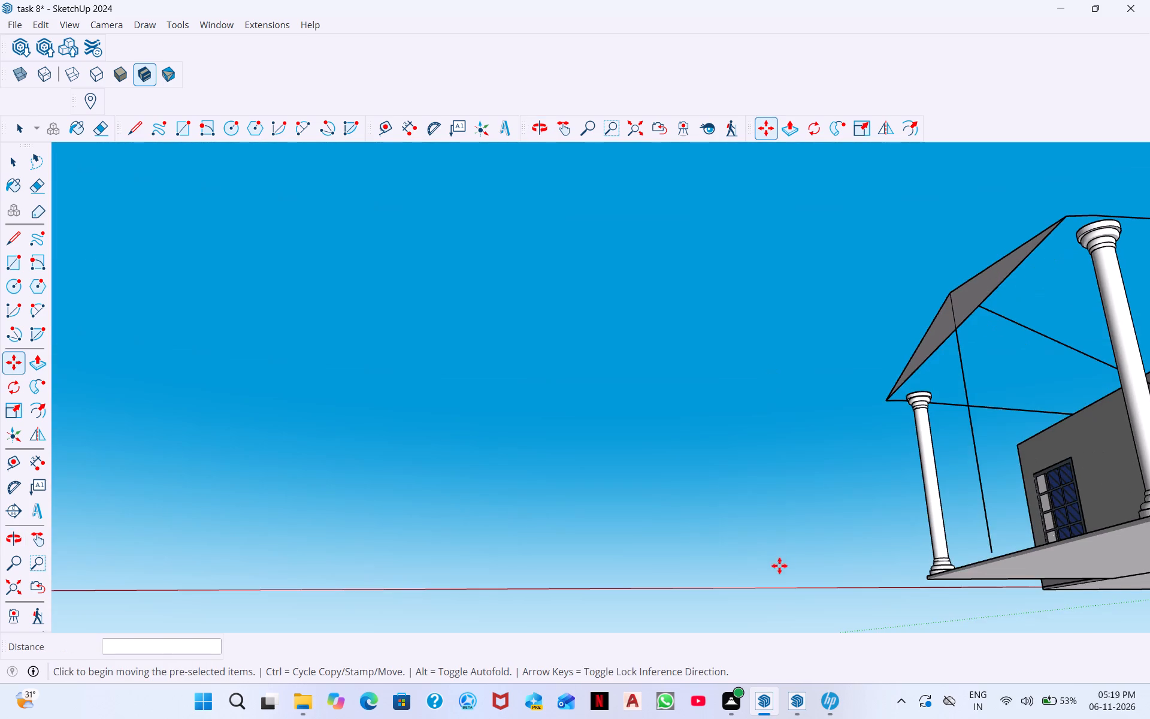
{"action": "scroll", "coordinate": [783, 539], "scroll_direction": "down", "scroll_amount": 3}
{"action": "scroll", "coordinate": [807, 620], "scroll_direction": "down", "scroll_amount": 12}
{"action": "scroll", "coordinate": [902, 540], "scroll_direction": "up", "scroll_amount": 1}
{"action": "middle_click_drag", "start_coordinate": [896, 561], "coordinate": [919, 690]}
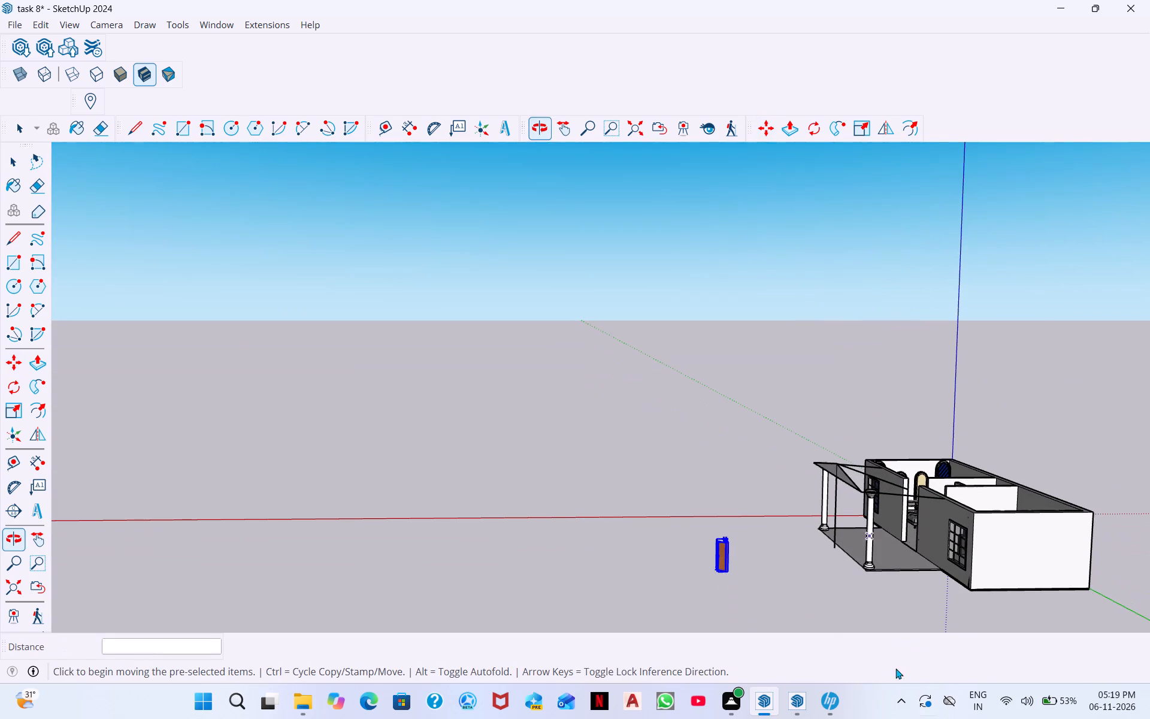
{"action": "left_click", "coordinate": [702, 565]}
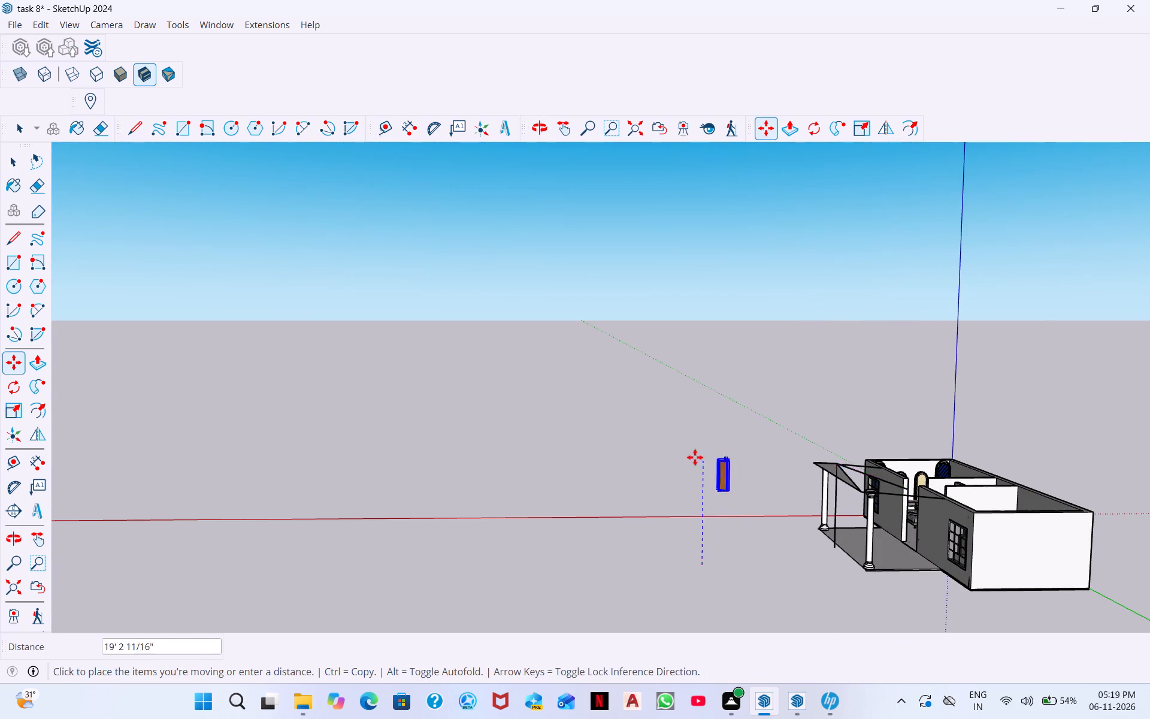
{"action": "left_click", "coordinate": [688, 460]}
Deselect the door and examine its leaf, frame and orientation from all around.
{"action": "middle_click_drag", "start_coordinate": [773, 515], "coordinate": [701, 501]}
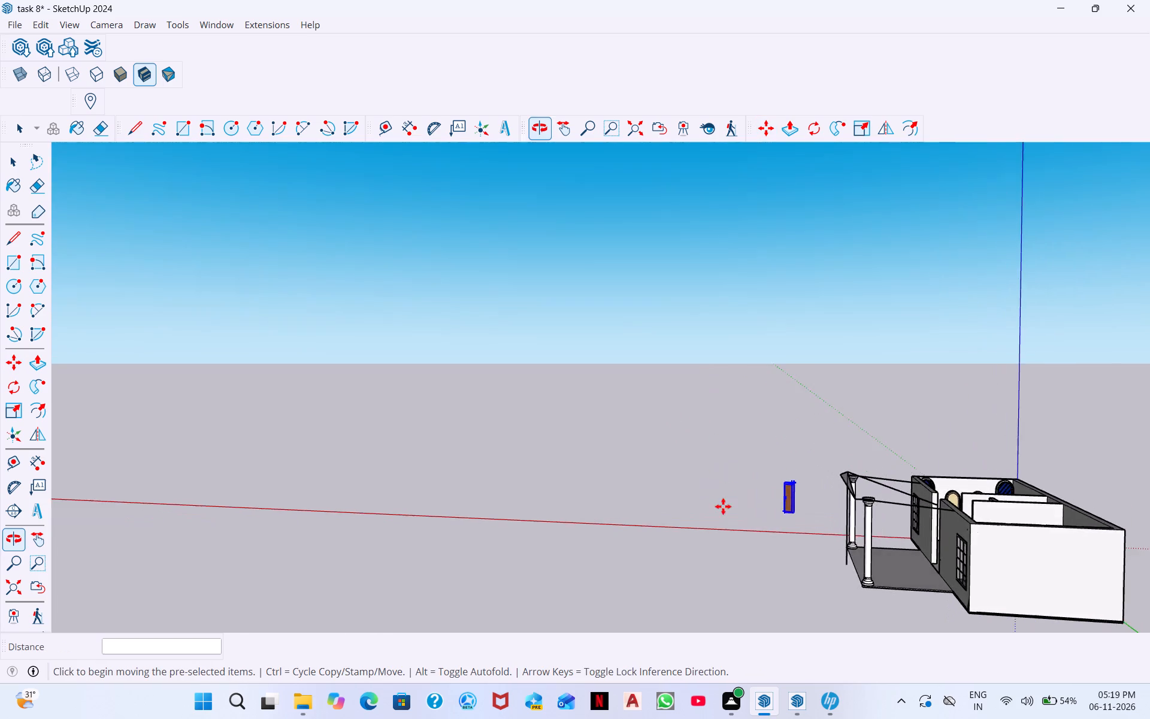
{"action": "scroll", "coordinate": [779, 510], "scroll_direction": "up", "scroll_amount": 20}
{"action": "middle_click_drag", "start_coordinate": [876, 488], "coordinate": [894, 536]}
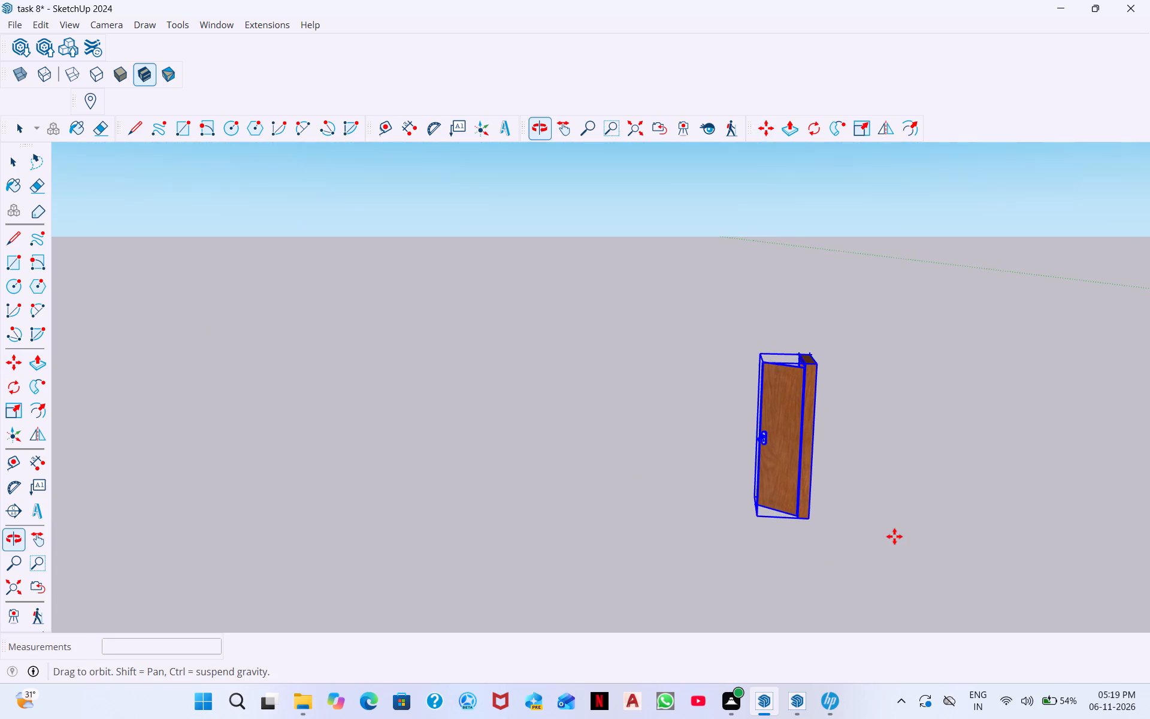
{"action": "key", "text": "space"}
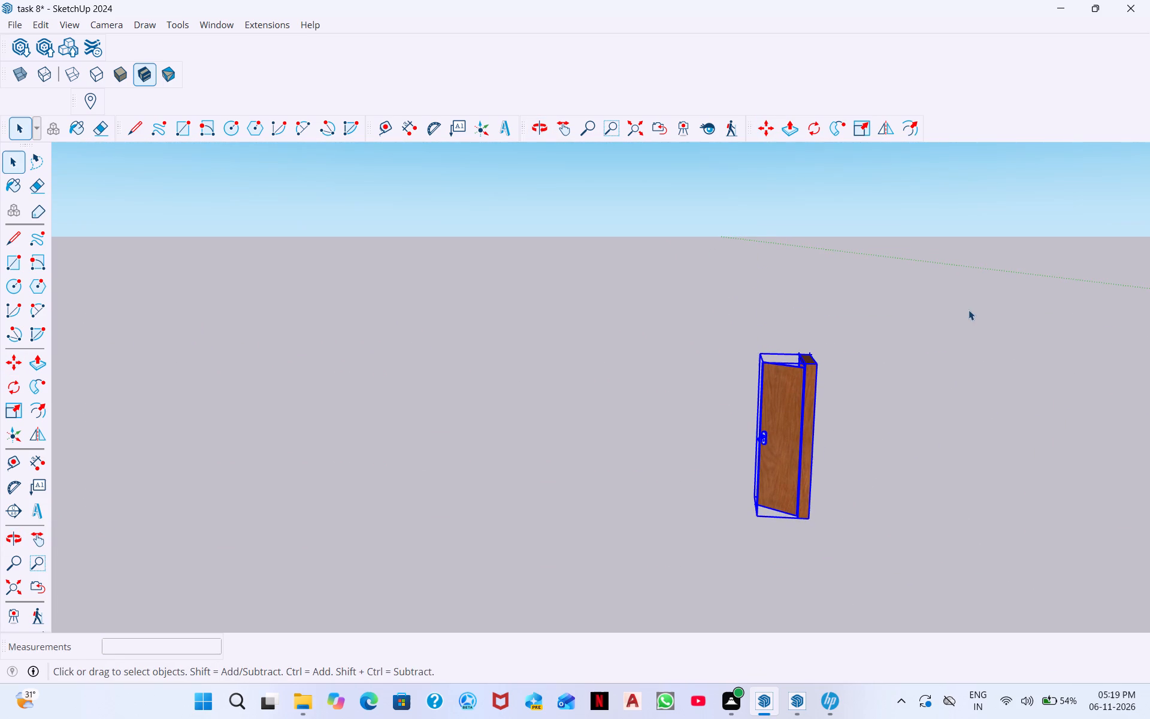
{"action": "left_click", "coordinate": [967, 310]}
{"action": "middle_click_drag", "start_coordinate": [827, 503], "coordinate": [1094, 459]}
{"action": "middle_click_drag", "start_coordinate": [837, 493], "coordinate": [605, 505]}
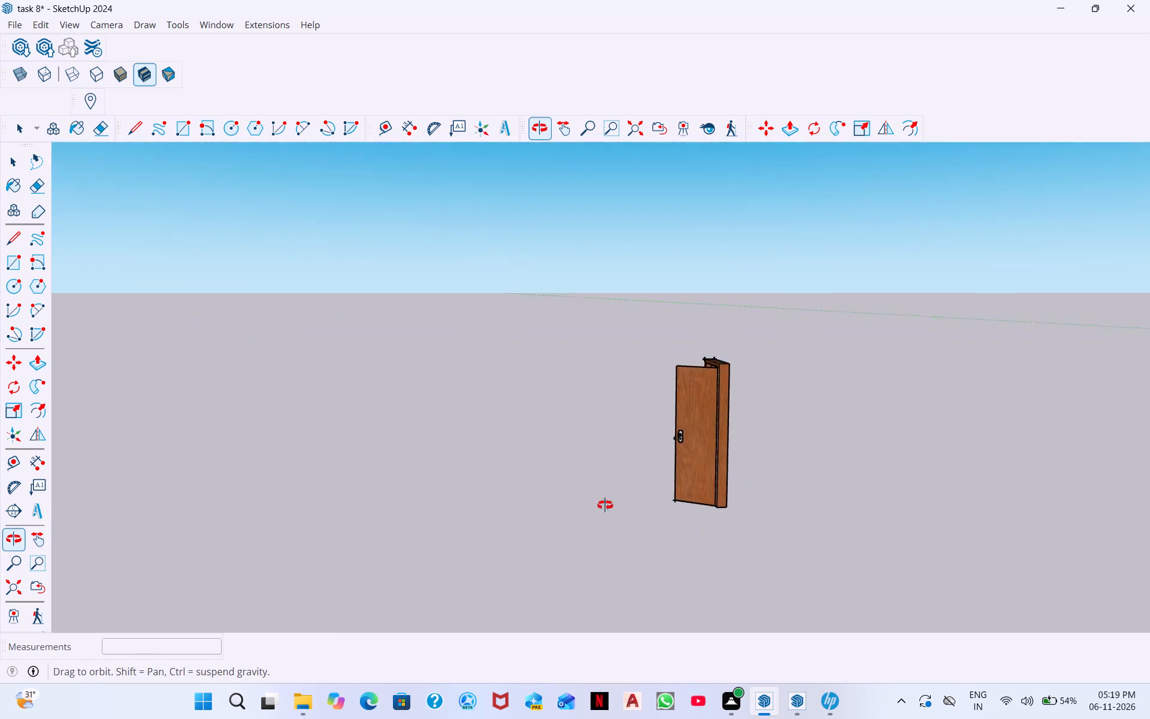
{"action": "middle_click_drag", "start_coordinate": [605, 505], "coordinate": [489, 496]}
{"action": "middle_click_drag", "start_coordinate": [713, 505], "coordinate": [481, 470]}
{"action": "middle_click_drag", "start_coordinate": [657, 494], "coordinate": [568, 526]}
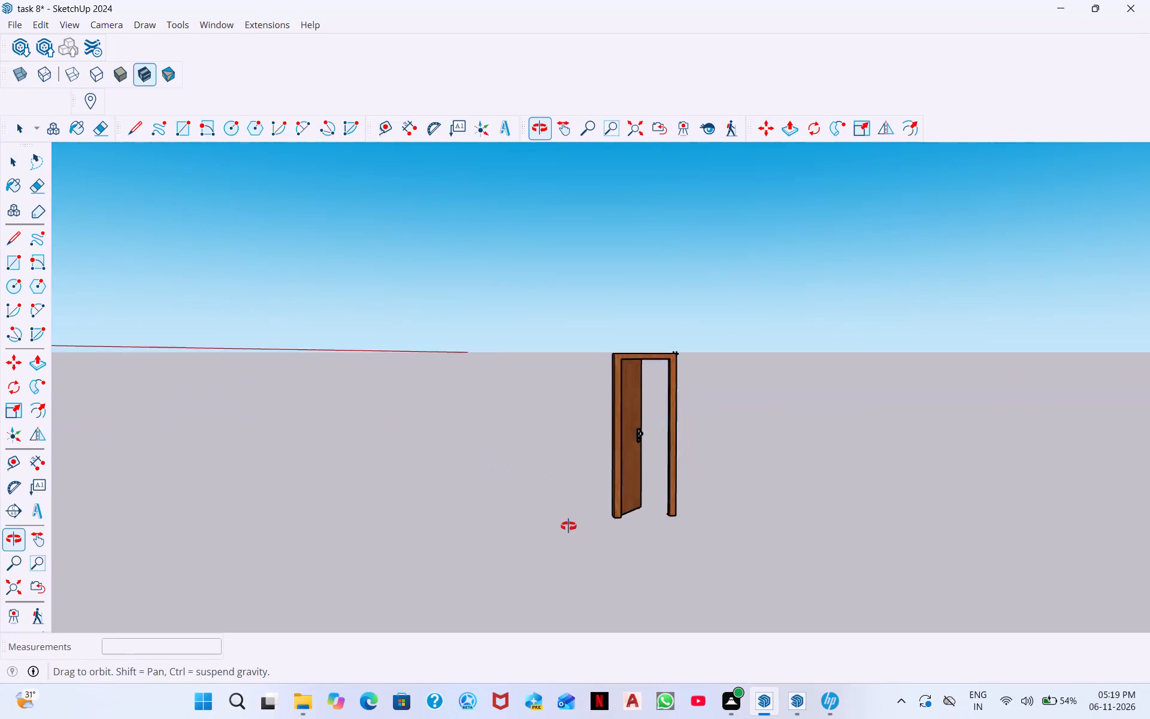
{"action": "middle_click_drag", "start_coordinate": [568, 526], "coordinate": [509, 530]}
Select the whole door and move it by its bottom corner to a spot beside the house, near the outer porch column.
{"action": "left_click_drag", "start_coordinate": [692, 512], "coordinate": [538, 484]}
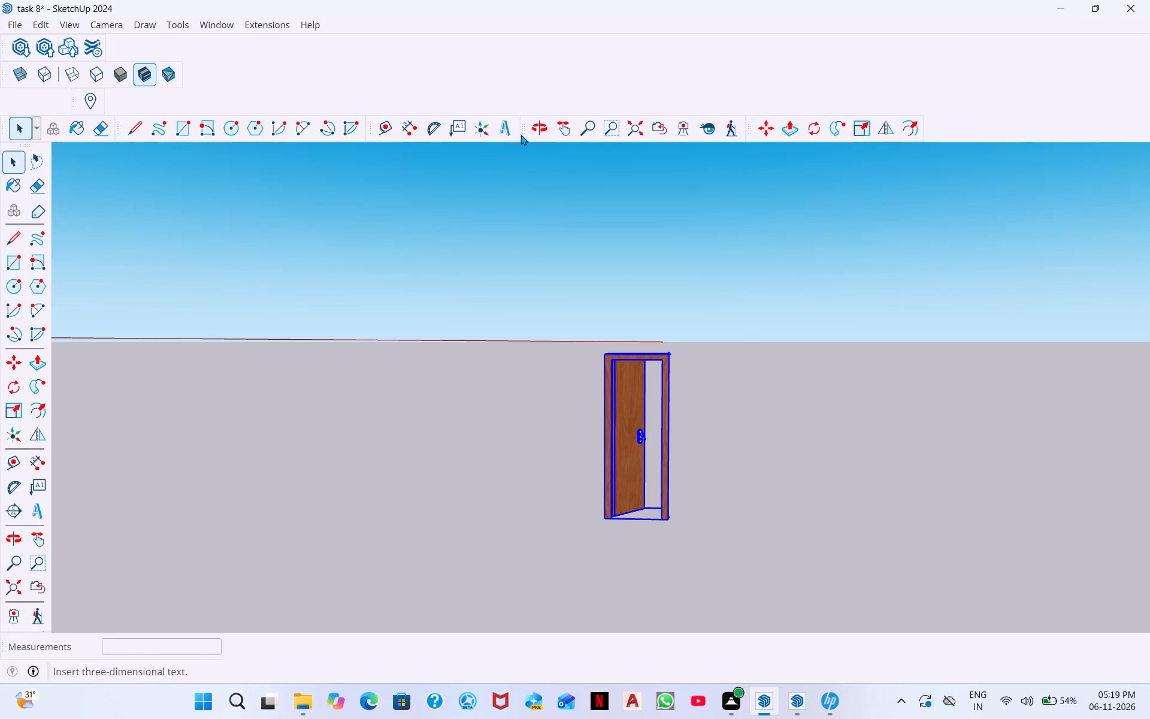
{"action": "scroll", "coordinate": [537, 145], "scroll_direction": "down", "scroll_amount": 8}
{"action": "scroll", "coordinate": [605, 239], "scroll_direction": "down", "scroll_amount": 4}
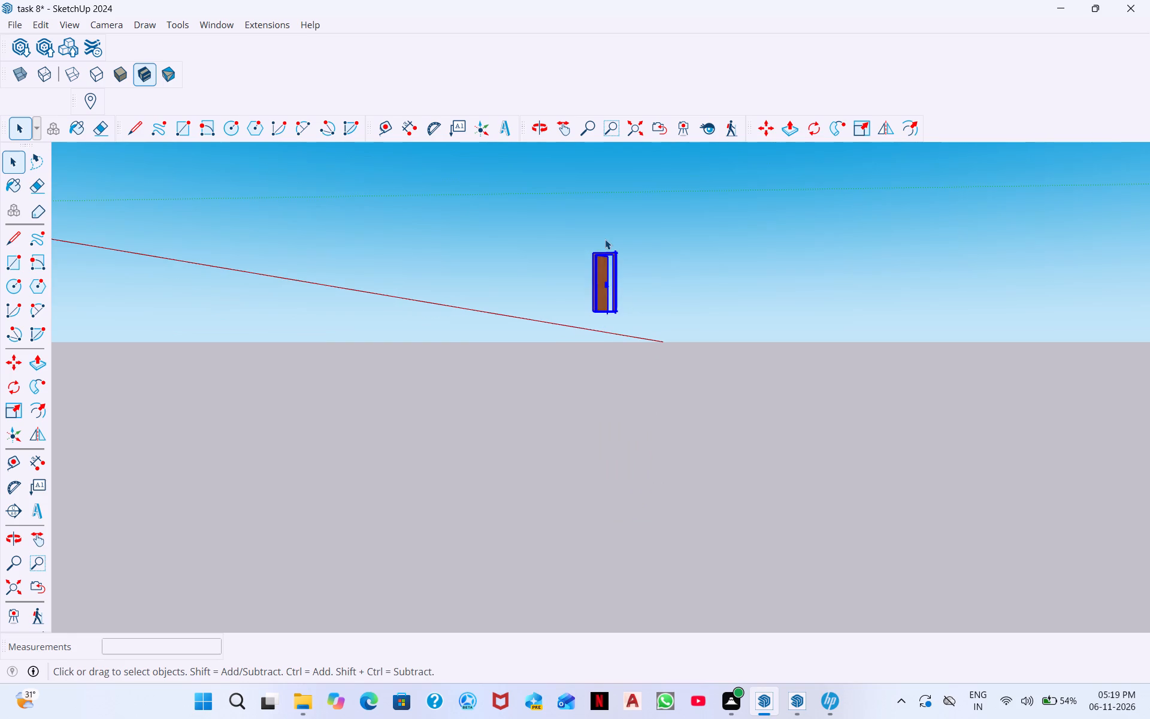
{"action": "middle_click_drag", "start_coordinate": [619, 249], "coordinate": [614, 428]}
{"action": "left_click", "coordinate": [607, 316]}
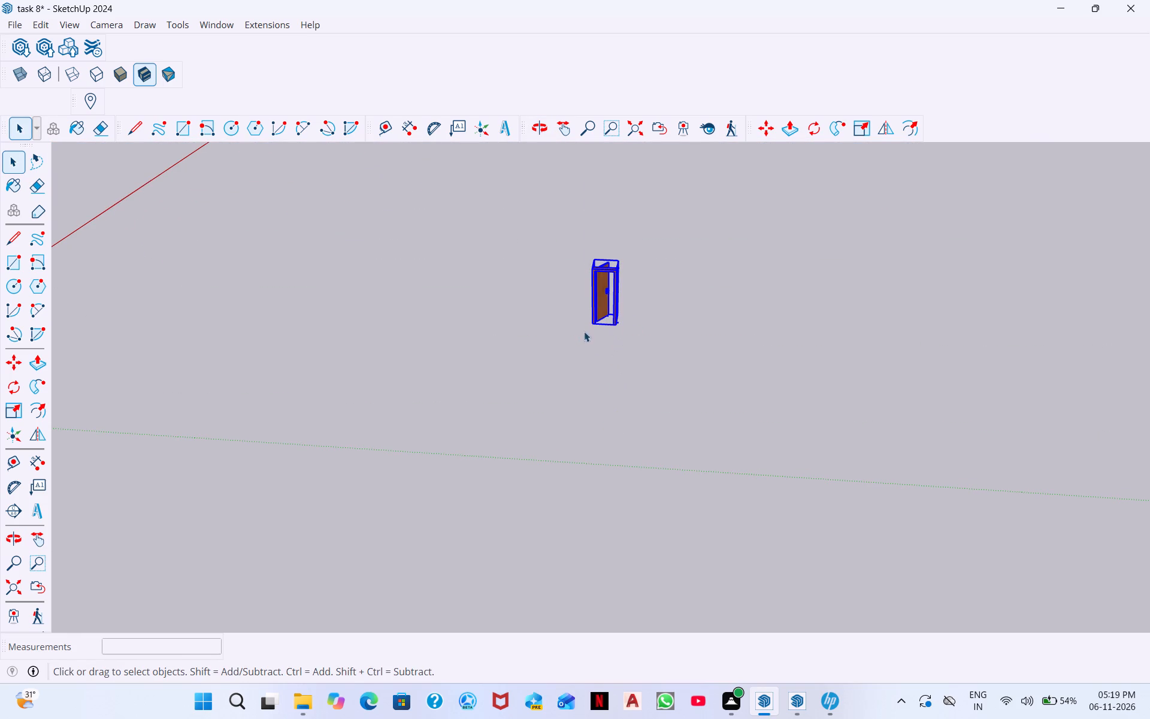
{"action": "left_click", "coordinate": [775, 132]}
{"action": "left_click", "coordinate": [619, 326]}
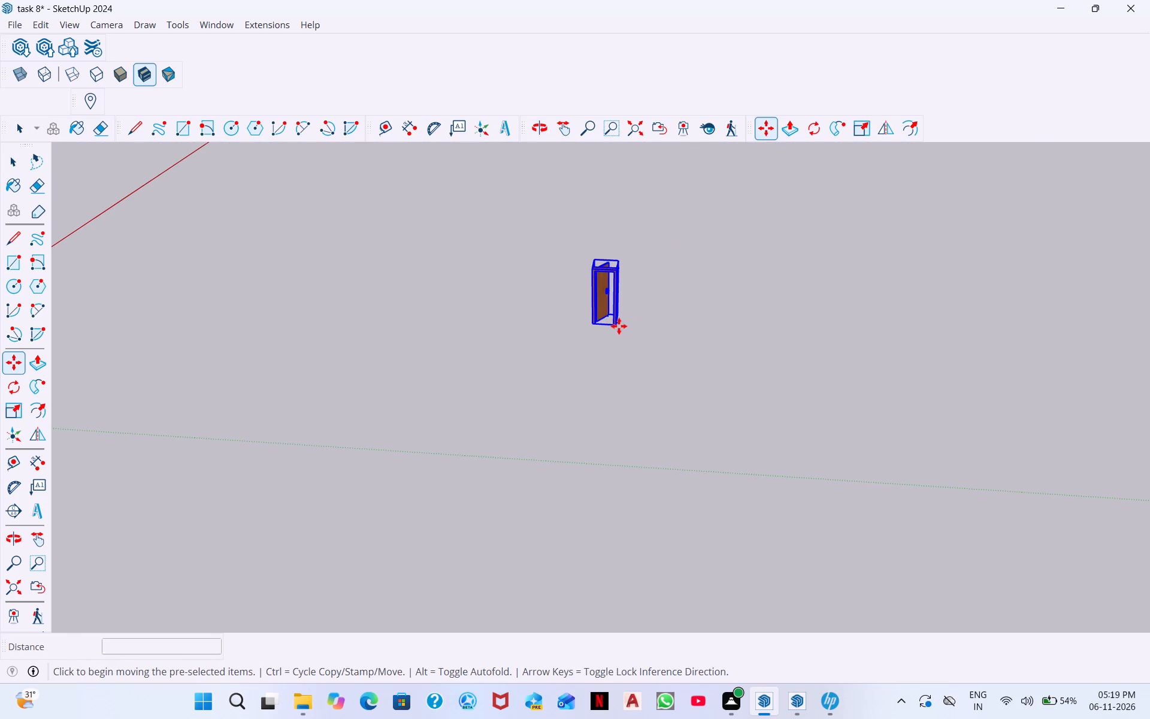
{"action": "scroll", "coordinate": [386, 433], "scroll_direction": "down", "scroll_amount": 13}
{"action": "scroll", "coordinate": [207, 337], "scroll_direction": "up", "scroll_amount": 2}
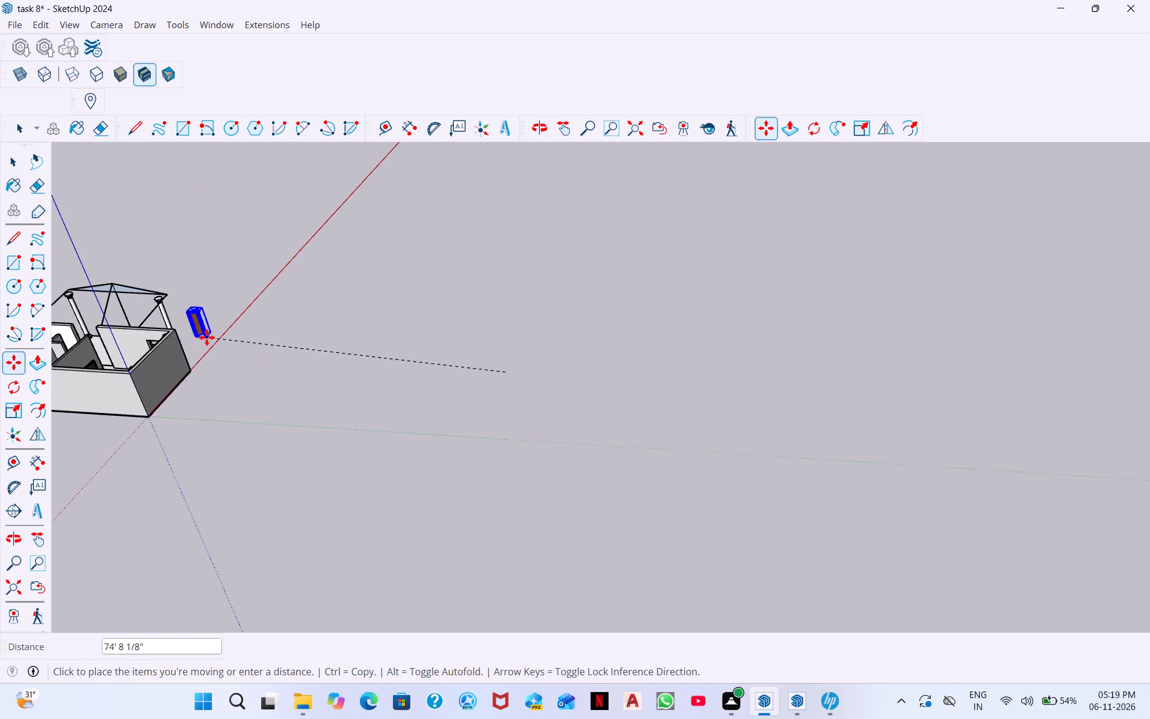
{"action": "scroll", "coordinate": [207, 337], "scroll_direction": "up", "scroll_amount": 2}
{"action": "scroll", "coordinate": [207, 337], "scroll_direction": "down", "scroll_amount": 1}
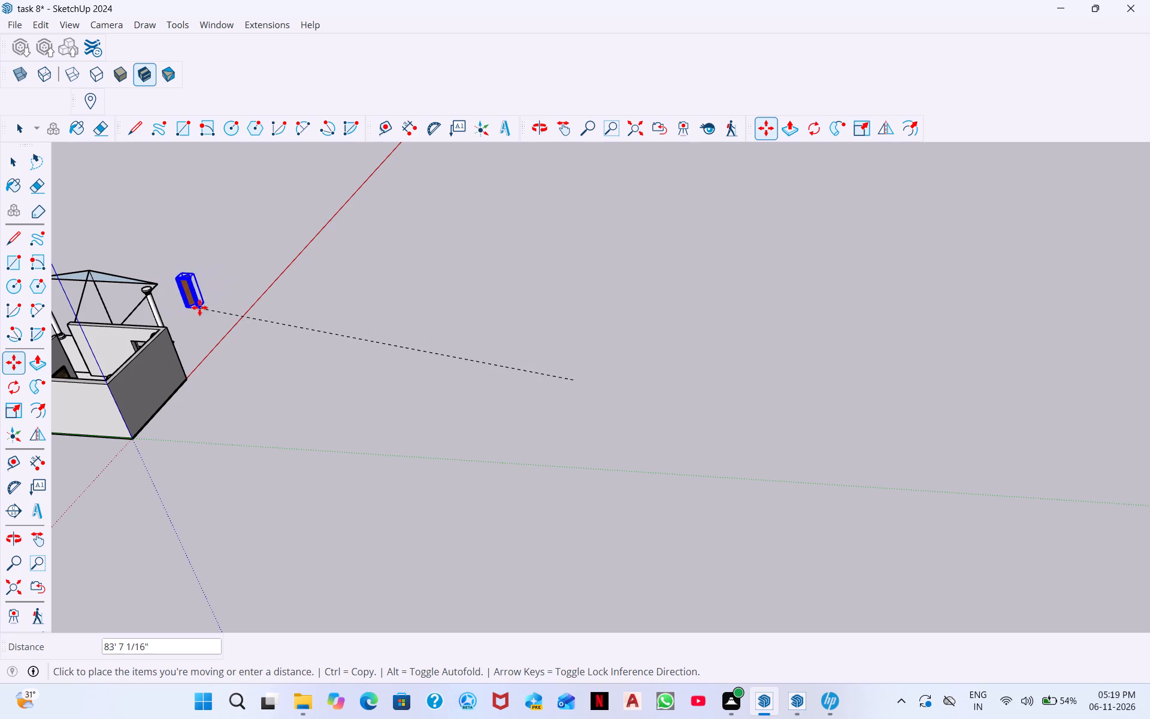
{"action": "left_click", "coordinate": [216, 297]}
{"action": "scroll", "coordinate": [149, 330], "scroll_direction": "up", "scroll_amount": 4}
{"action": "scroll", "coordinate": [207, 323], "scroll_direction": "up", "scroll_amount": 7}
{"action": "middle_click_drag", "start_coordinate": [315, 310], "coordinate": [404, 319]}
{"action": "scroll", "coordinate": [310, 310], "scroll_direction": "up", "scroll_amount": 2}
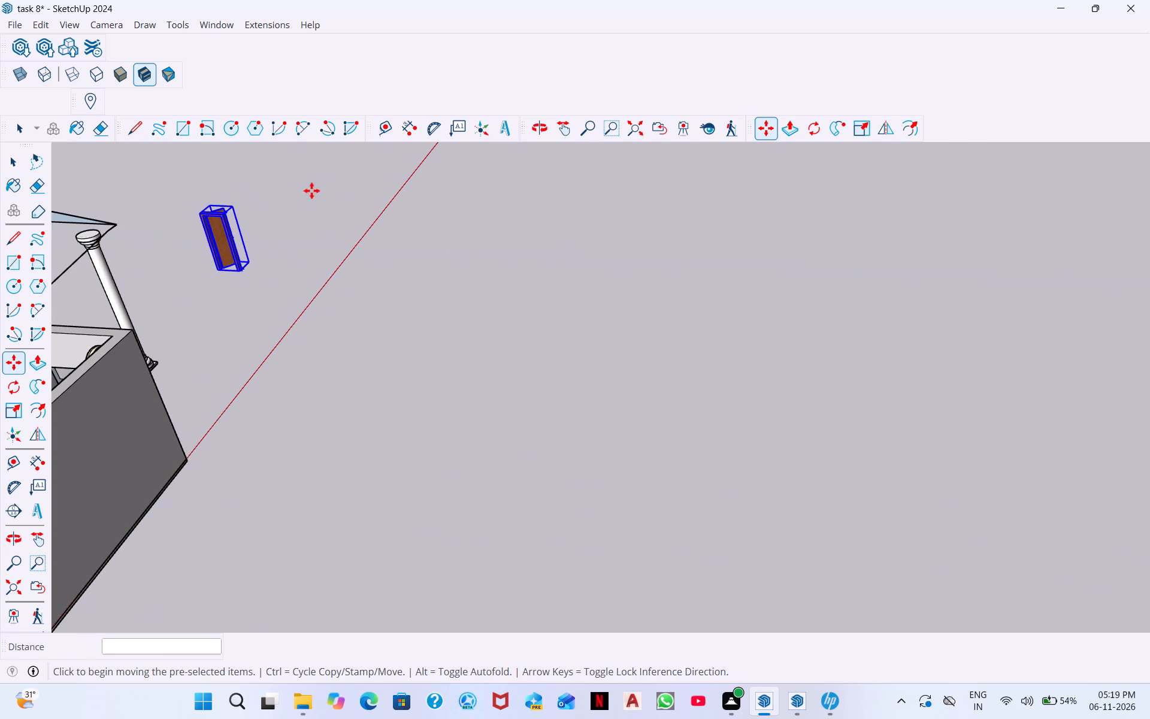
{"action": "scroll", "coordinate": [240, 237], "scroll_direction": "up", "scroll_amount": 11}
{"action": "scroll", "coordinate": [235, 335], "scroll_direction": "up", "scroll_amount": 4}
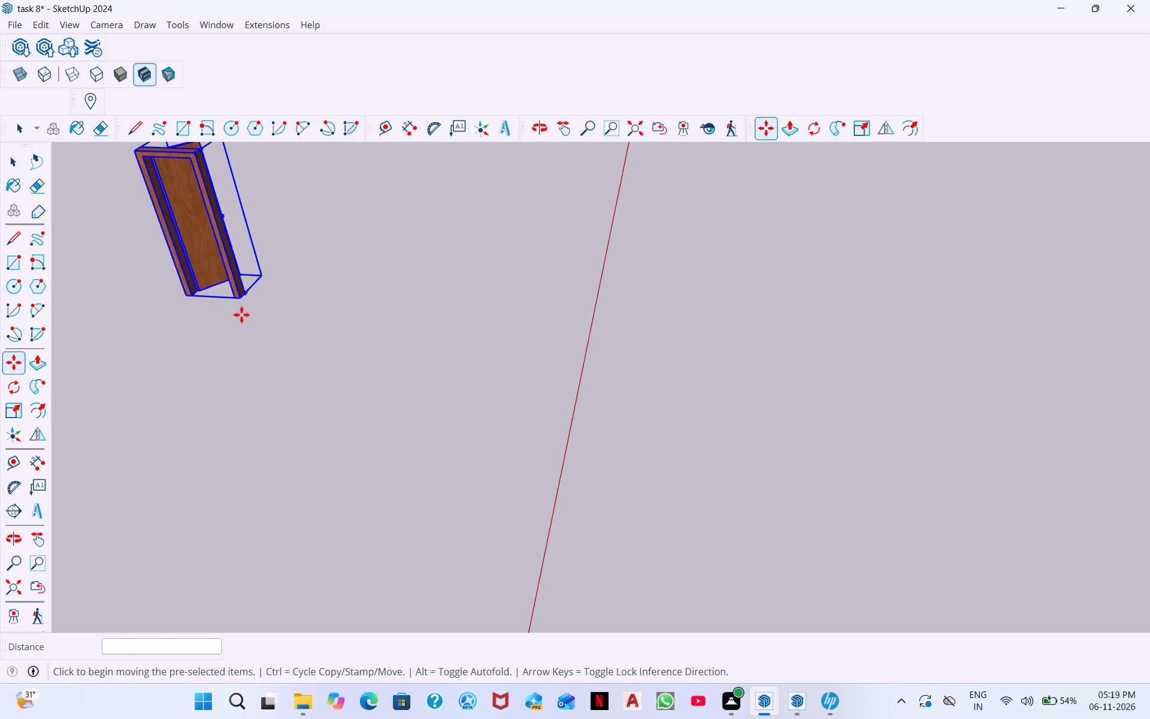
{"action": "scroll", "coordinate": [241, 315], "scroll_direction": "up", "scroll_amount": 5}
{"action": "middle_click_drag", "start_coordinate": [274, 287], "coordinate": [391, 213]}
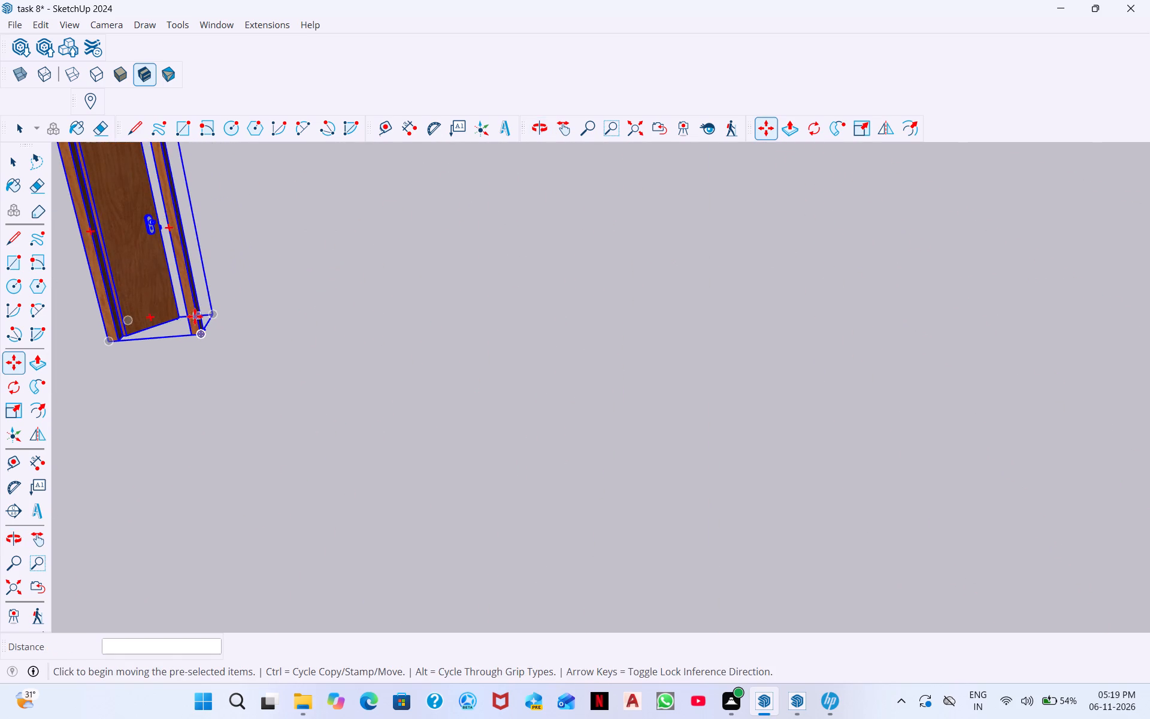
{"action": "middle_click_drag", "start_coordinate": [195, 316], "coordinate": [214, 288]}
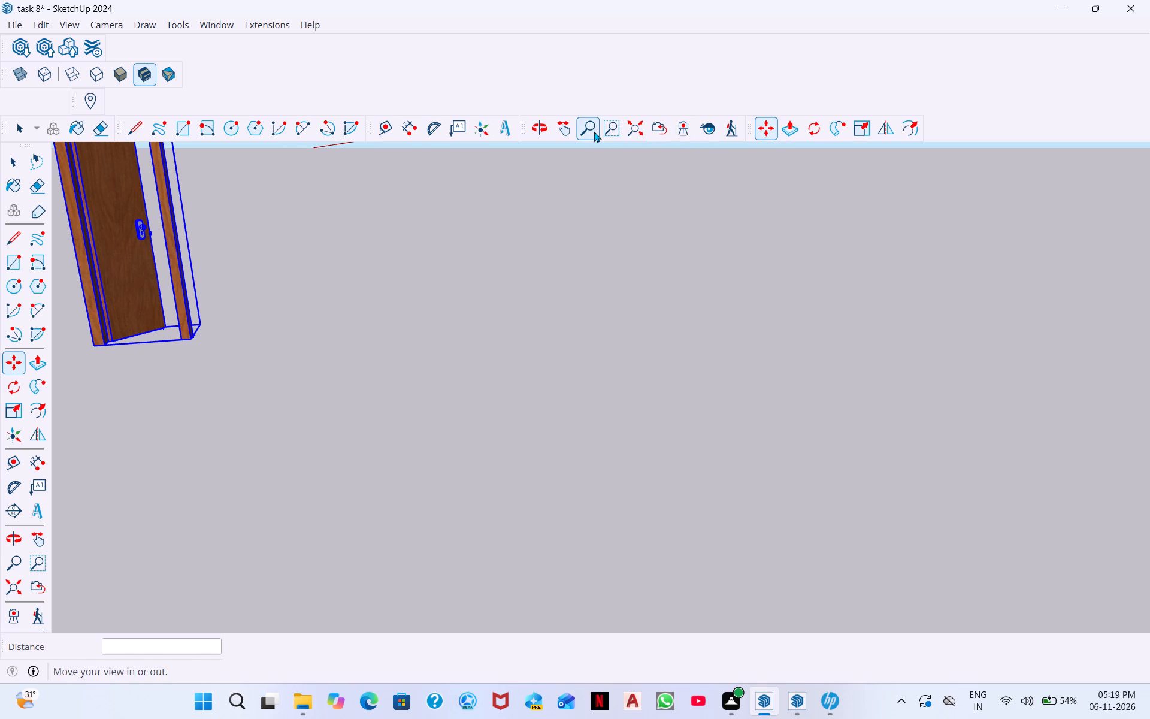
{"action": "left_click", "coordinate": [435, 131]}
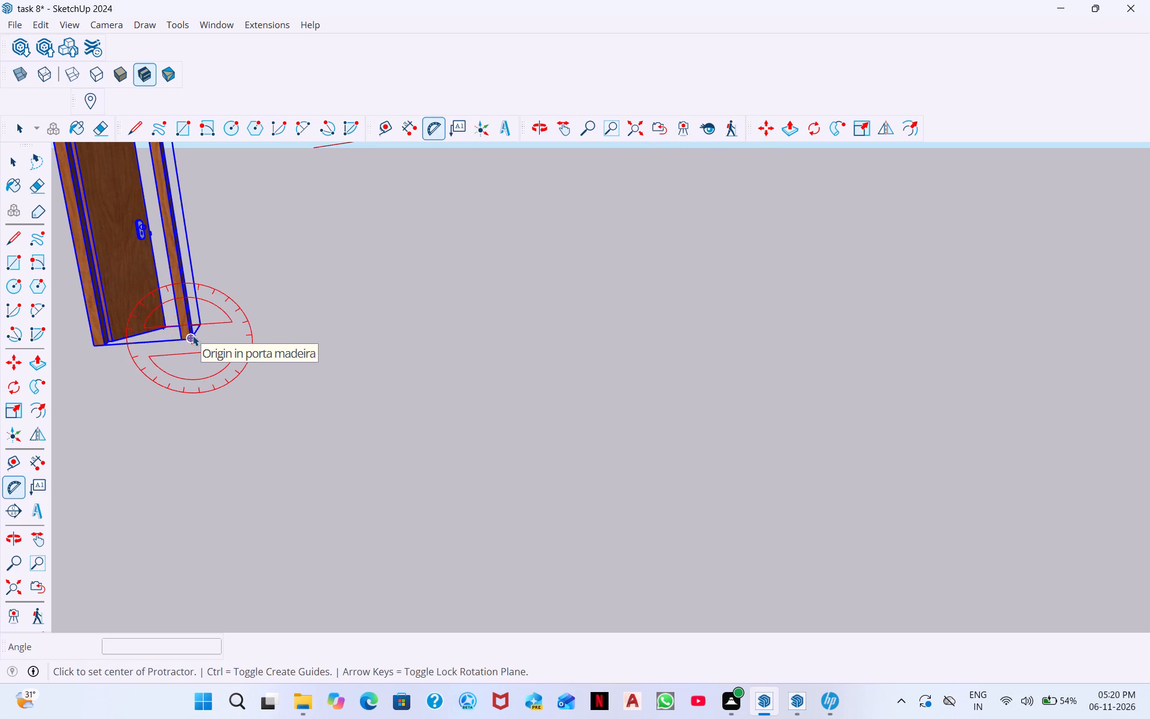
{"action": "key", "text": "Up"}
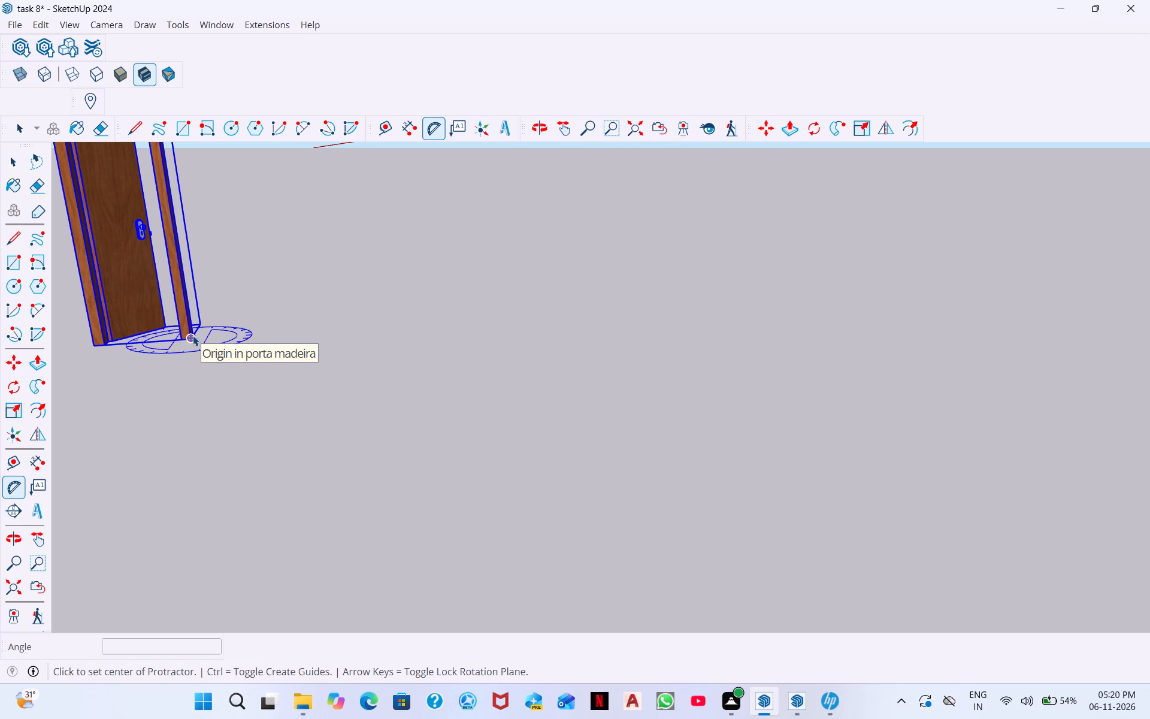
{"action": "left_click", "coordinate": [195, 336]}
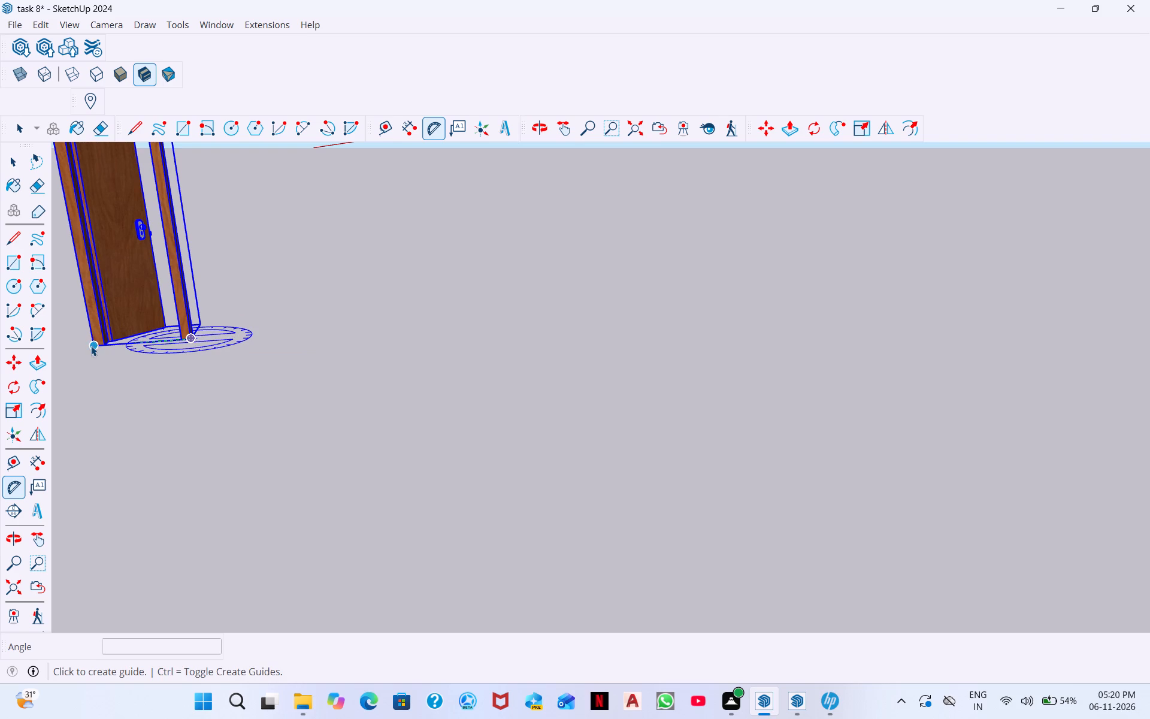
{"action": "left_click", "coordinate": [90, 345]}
Rotate the door 90° about the blue axis around its bottom frame corner.
{"action": "key", "text": "q"}
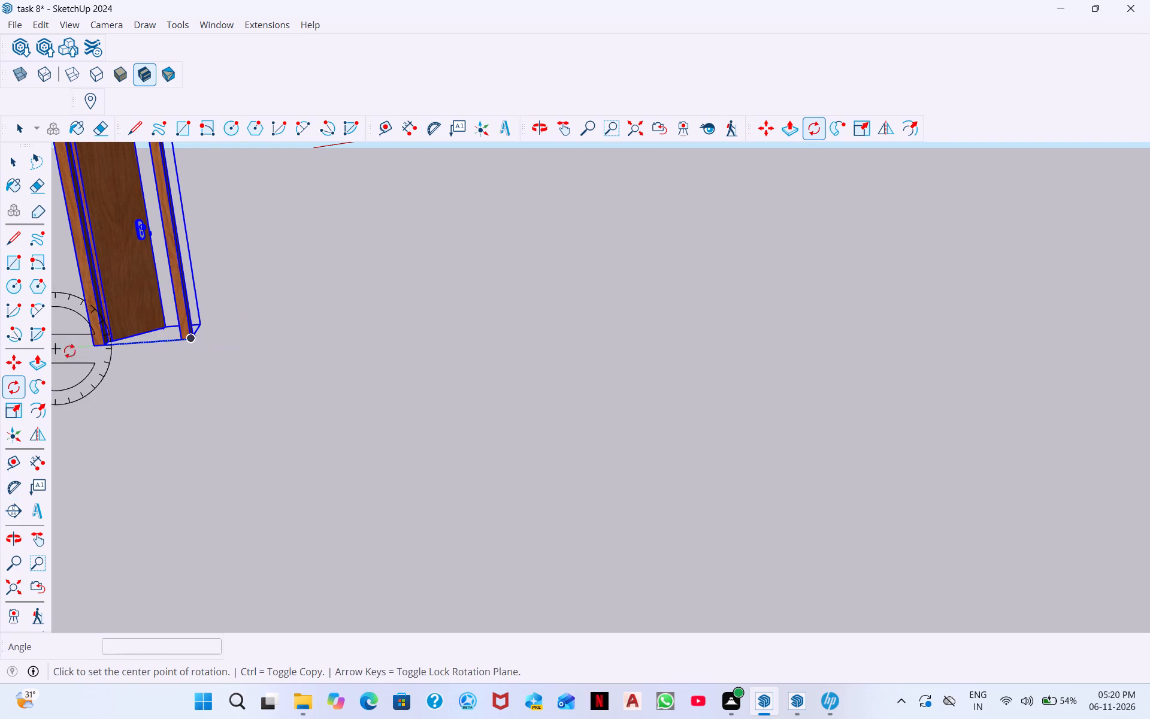
{"action": "key", "text": "Up"}
{"action": "left_click", "coordinate": [192, 344]}
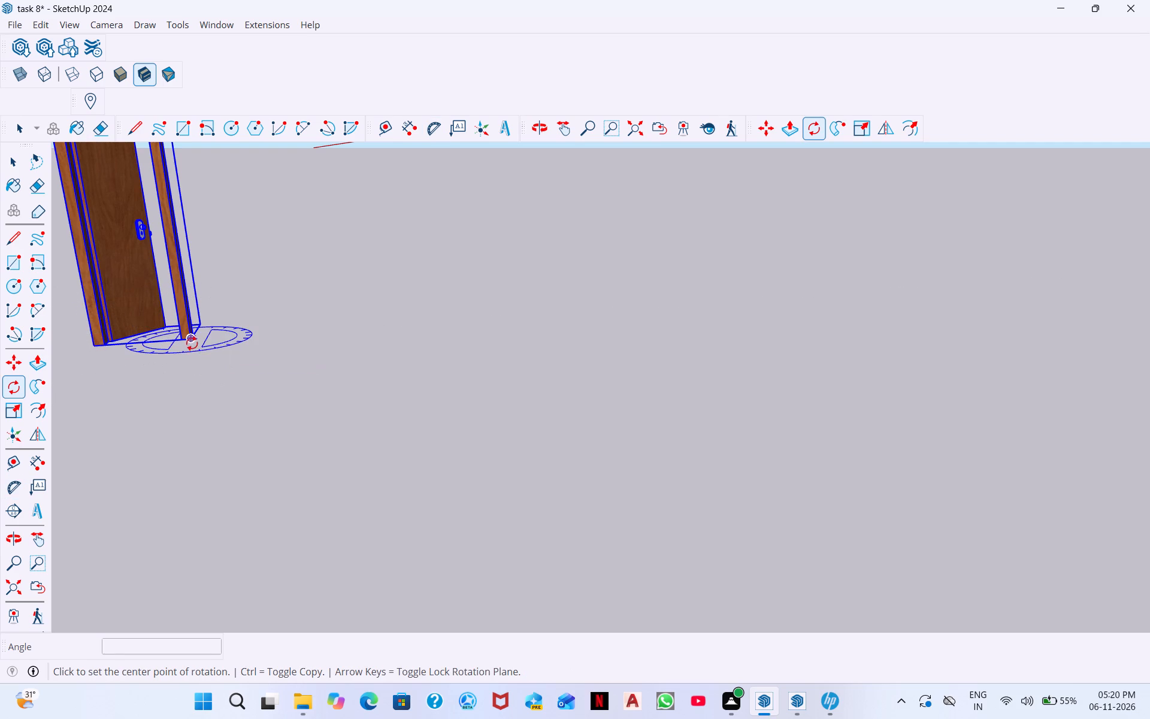
{"action": "left_click", "coordinate": [92, 342]}
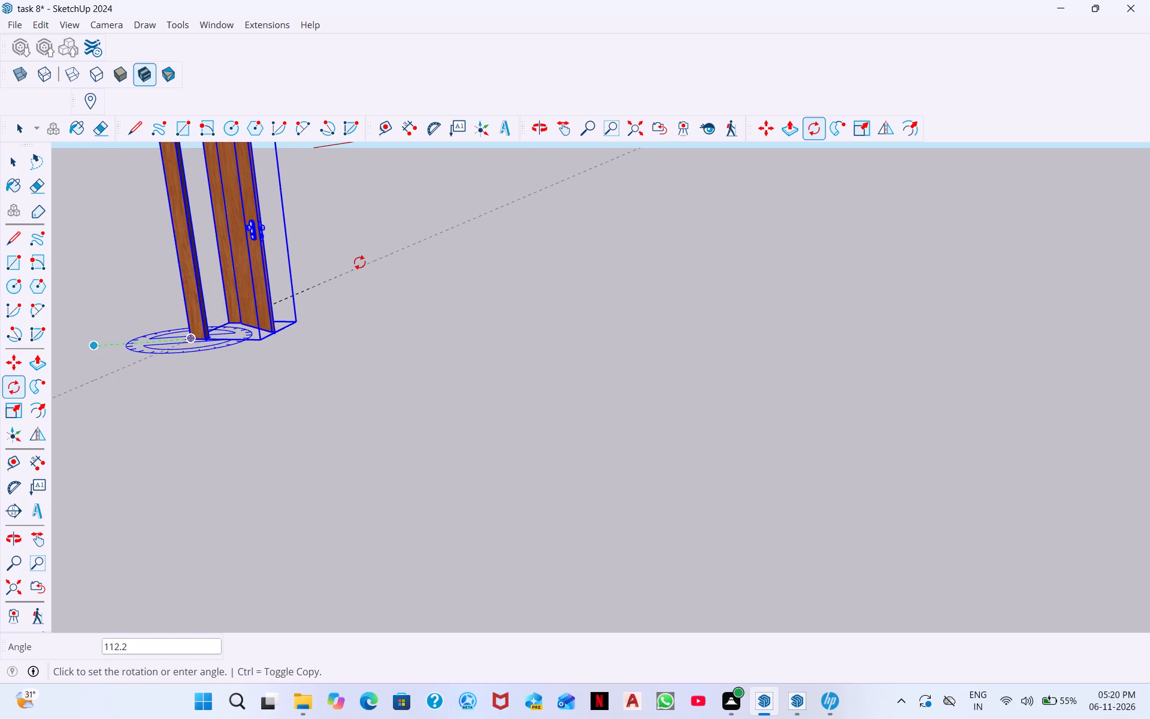
{"action": "scroll", "coordinate": [359, 262], "scroll_direction": "down", "scroll_amount": 18}
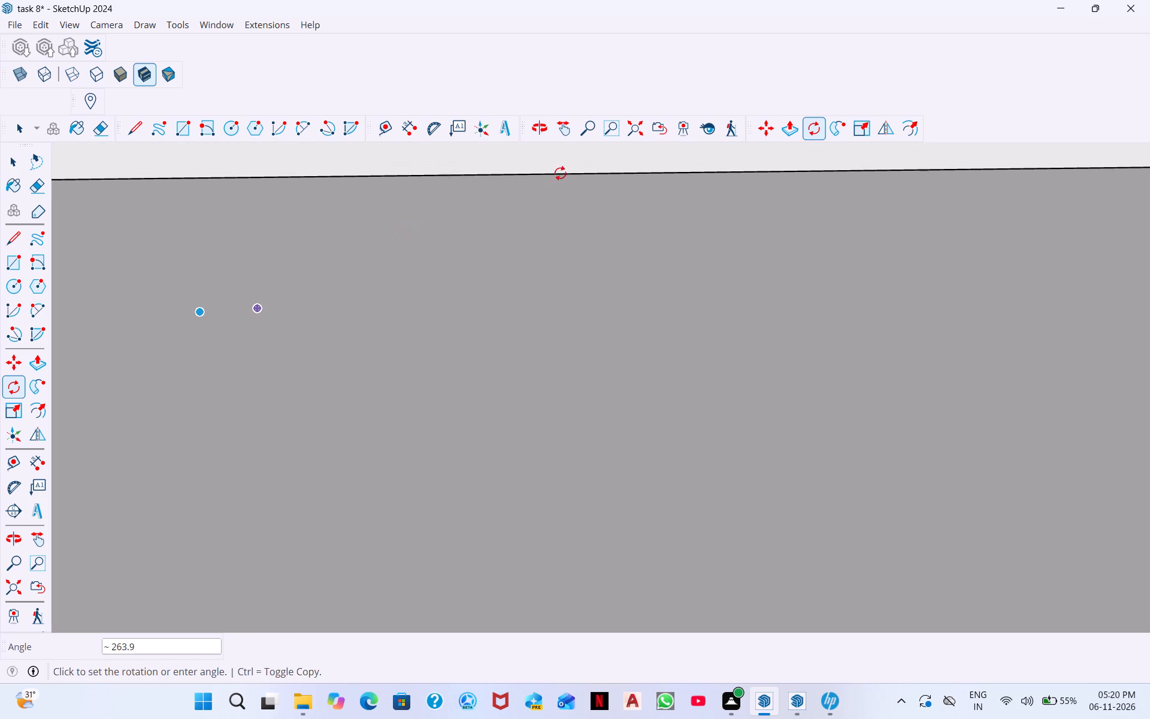
{"action": "left_click", "coordinate": [636, 128]}
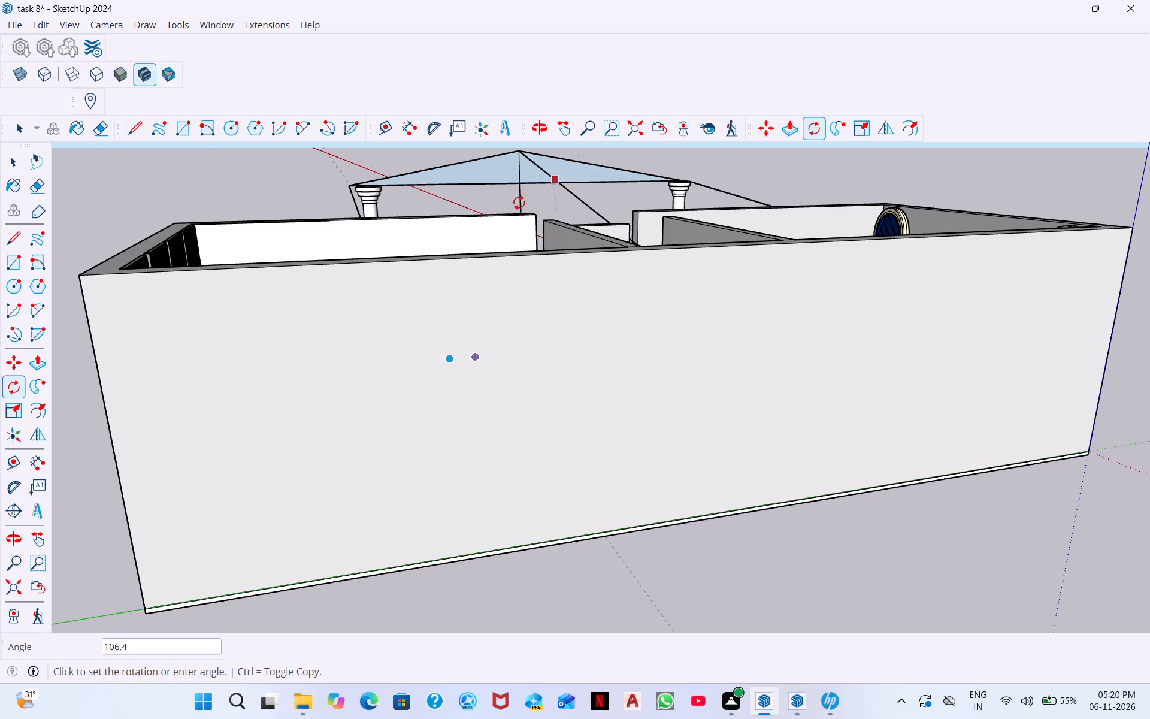
{"action": "middle_click_drag", "start_coordinate": [535, 192], "coordinate": [527, 395]}
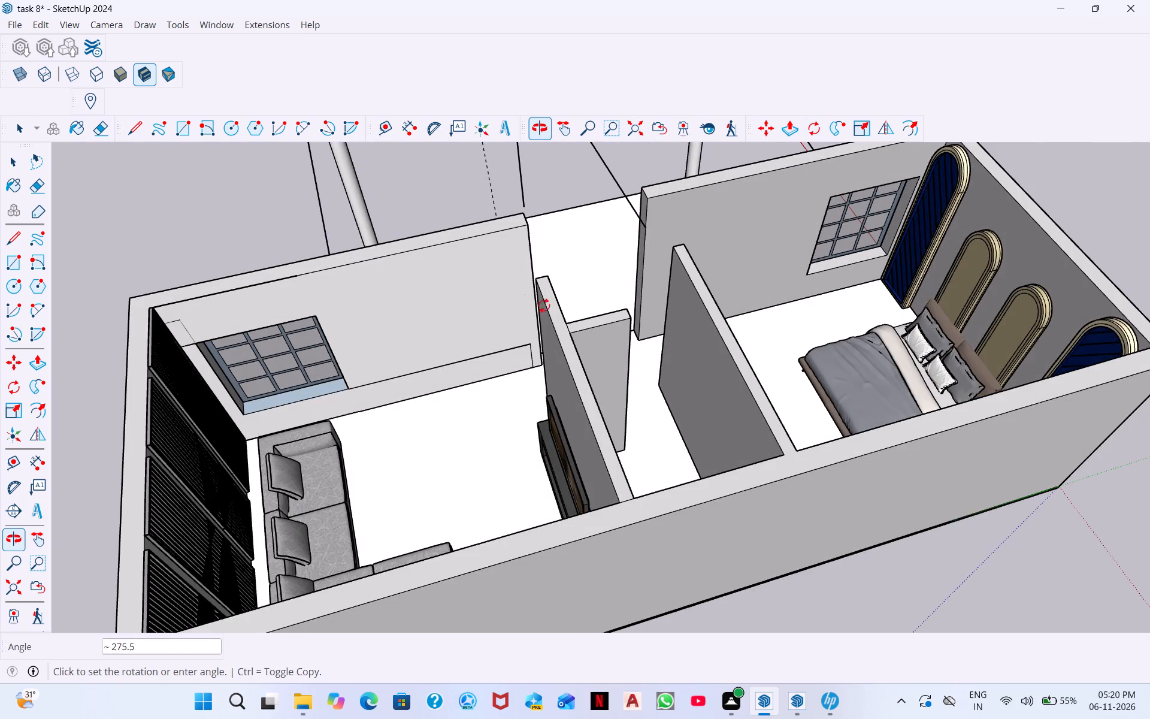
{"action": "scroll", "coordinate": [527, 226], "scroll_direction": "up", "scroll_amount": 1}
{"action": "scroll", "coordinate": [519, 224], "scroll_direction": "down", "scroll_amount": 2}
{"action": "middle_click_drag", "start_coordinate": [479, 192], "coordinate": [498, 135]}
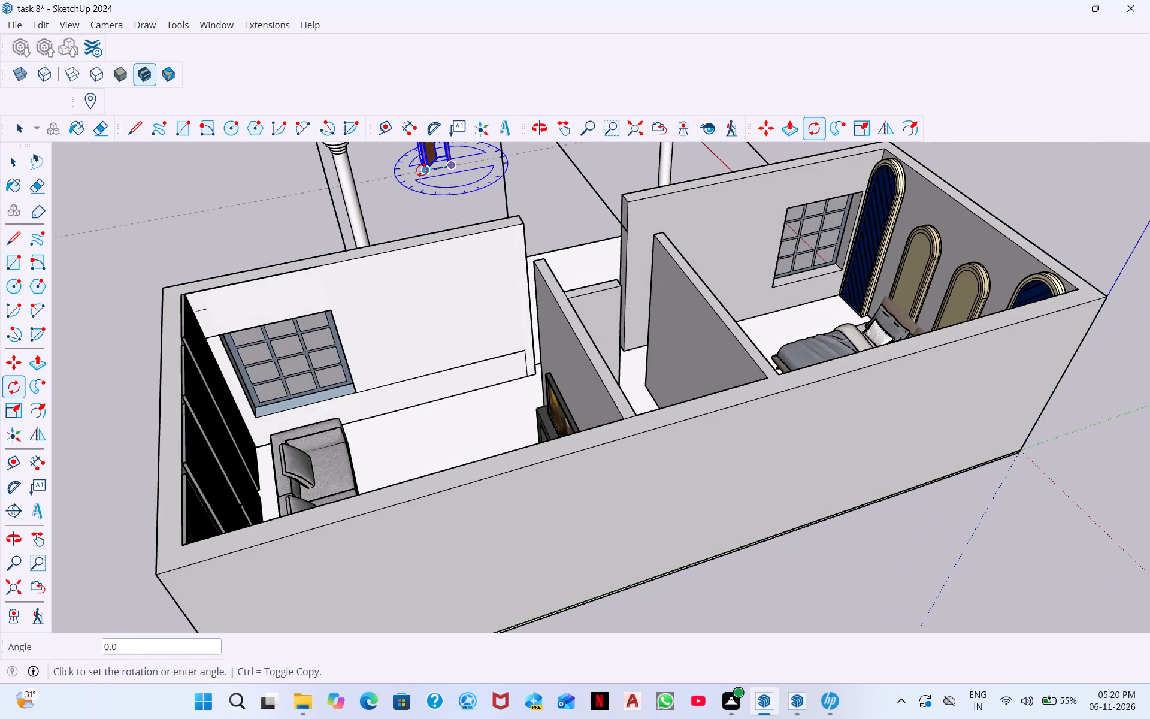
{"action": "middle_click_drag", "start_coordinate": [439, 167], "coordinate": [443, 129]}
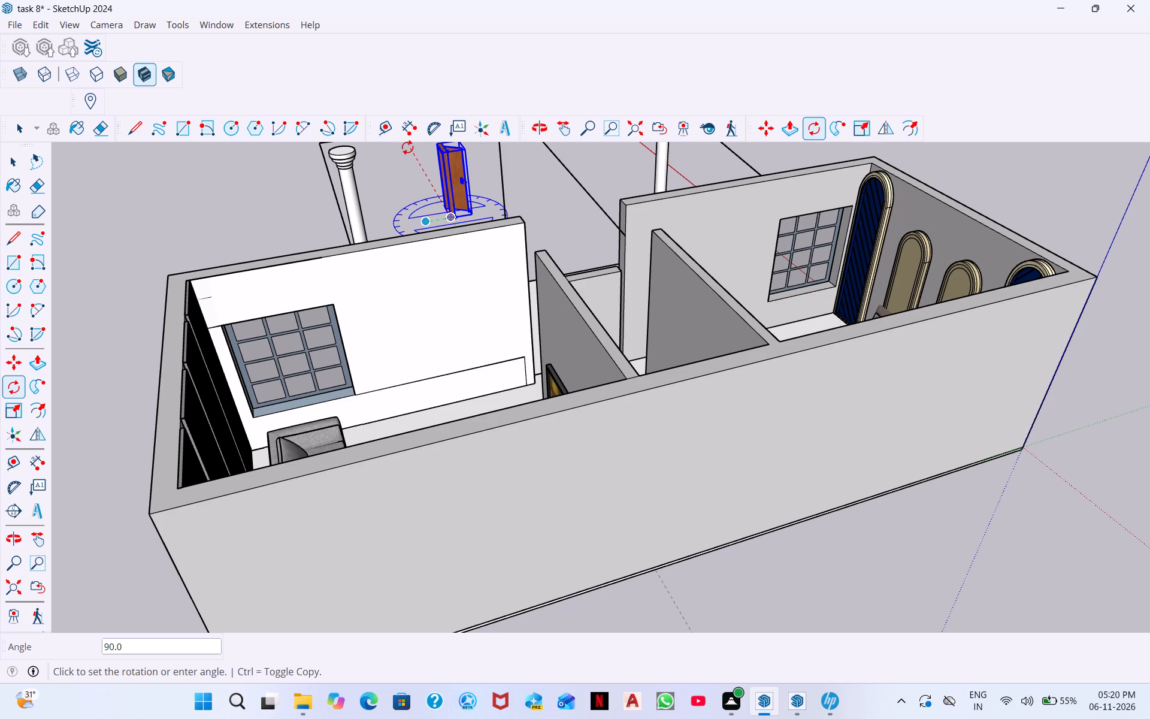
{"action": "left_click", "coordinate": [413, 155]}
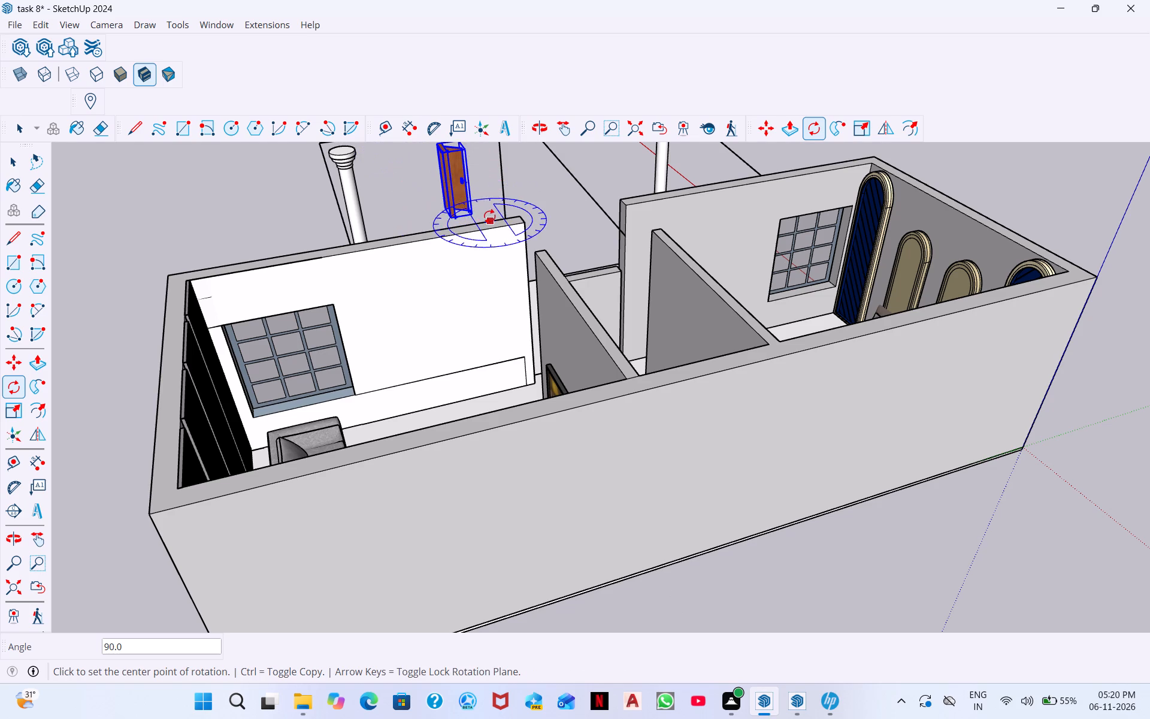
{"action": "key", "text": "Escape"}
Examine the rotated door's orientation from several sides against the porch and house.
{"action": "scroll", "coordinate": [491, 204], "scroll_direction": "down", "scroll_amount": 3}
{"action": "middle_click_drag", "start_coordinate": [437, 198], "coordinate": [501, 131]}
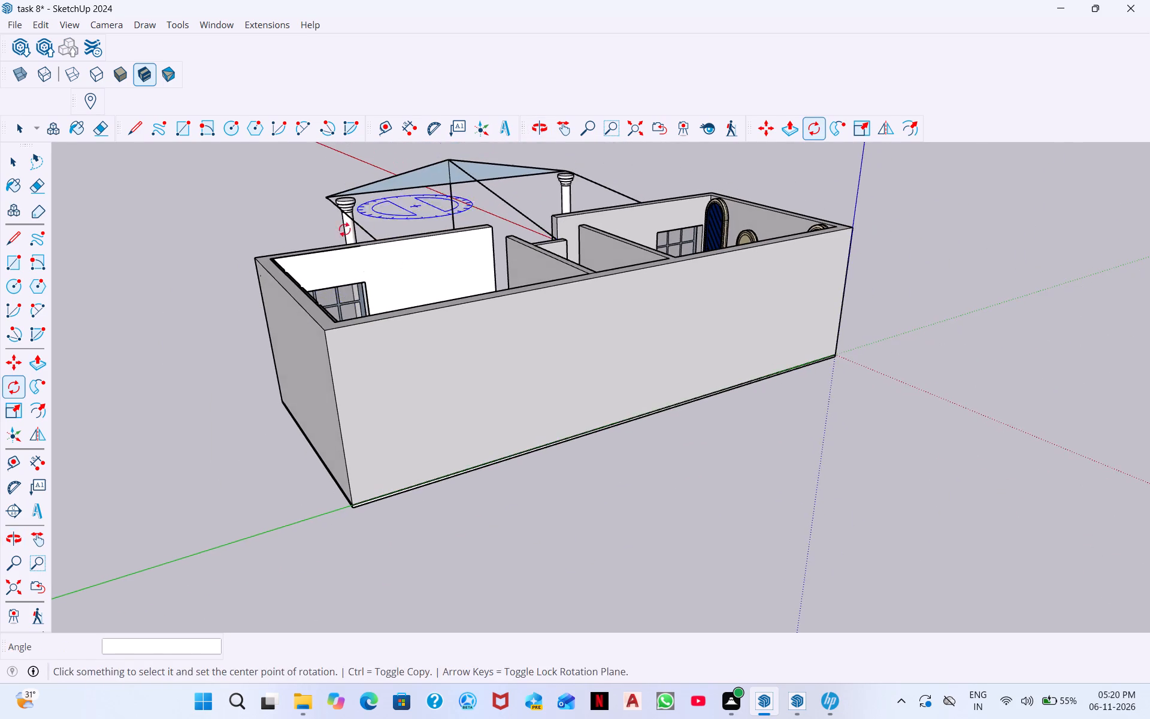
{"action": "middle_click_drag", "start_coordinate": [315, 268], "coordinate": [604, 288]}
{"action": "scroll", "coordinate": [77, 461], "scroll_direction": "down", "scroll_amount": 5}
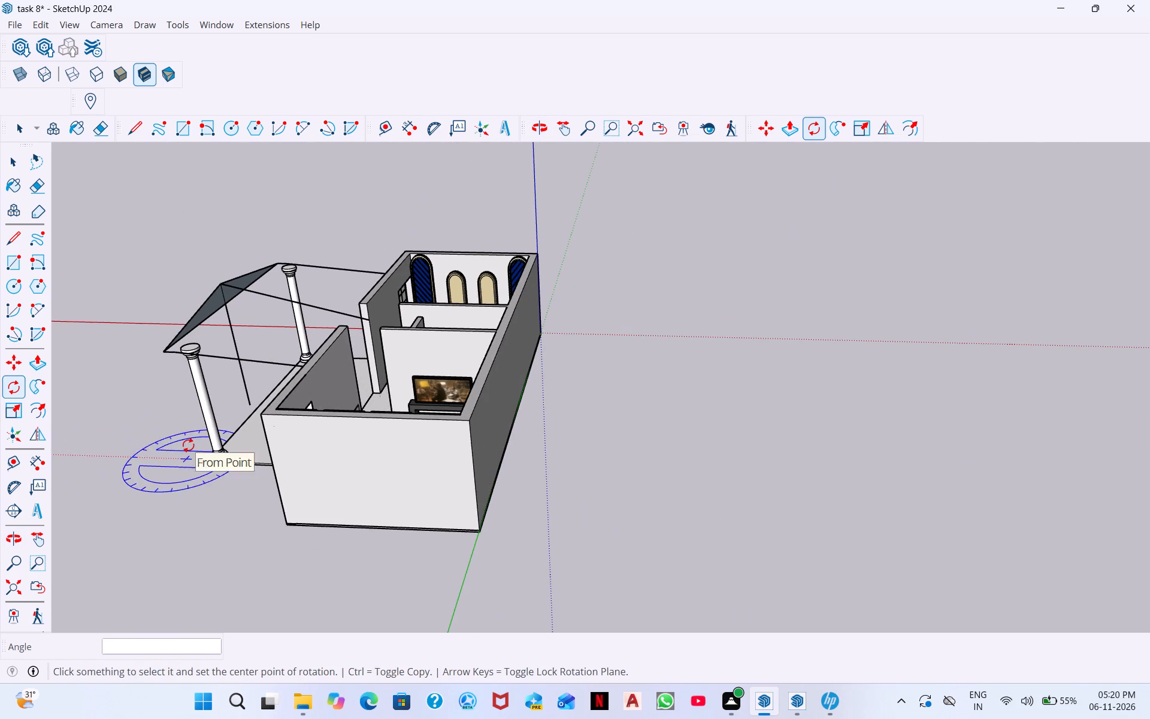
{"action": "key", "text": "space"}
{"action": "scroll", "coordinate": [78, 474], "scroll_direction": "down", "scroll_amount": 8}
{"action": "middle_click_drag", "start_coordinate": [176, 485], "coordinate": [104, 424]}
{"action": "scroll", "coordinate": [121, 440], "scroll_direction": "up", "scroll_amount": 20}
{"action": "scroll", "coordinate": [121, 440], "scroll_direction": "up", "scroll_amount": 7}
{"action": "middle_click_drag", "start_coordinate": [175, 422], "coordinate": [253, 419]}
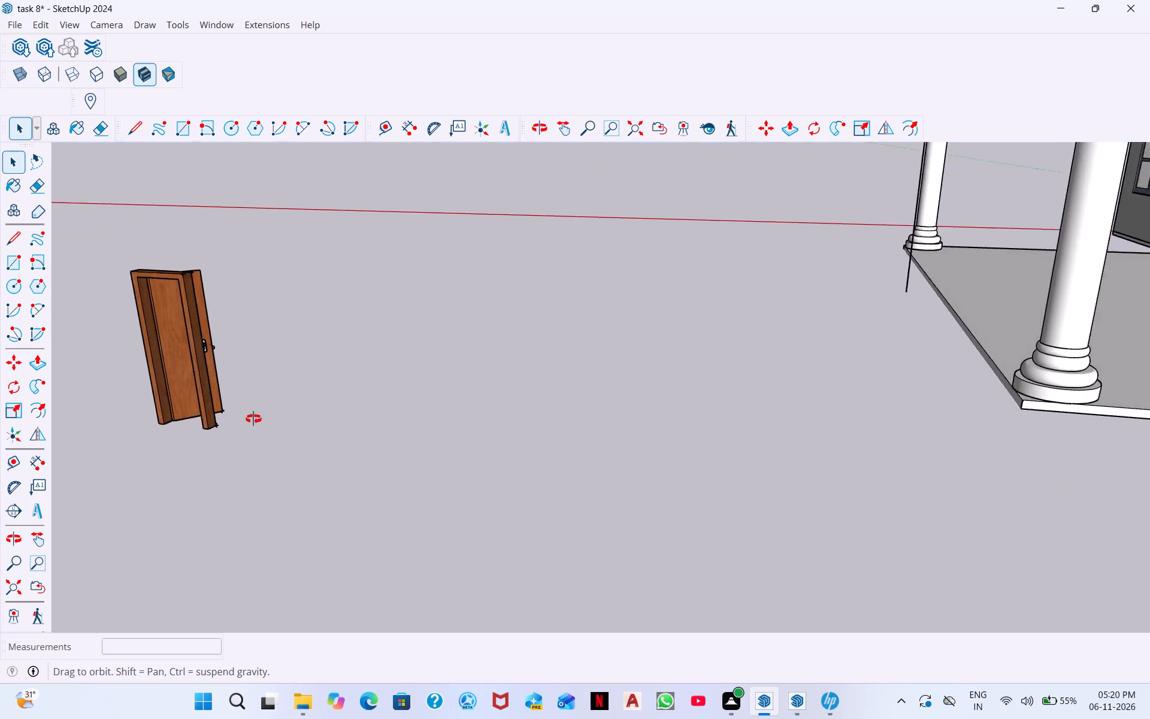
{"action": "middle_click_drag", "start_coordinate": [253, 419], "coordinate": [260, 415]}
{"action": "scroll", "coordinate": [120, 421], "scroll_direction": "up", "scroll_amount": 5}
{"action": "scroll", "coordinate": [116, 428], "scroll_direction": "down", "scroll_amount": 4}
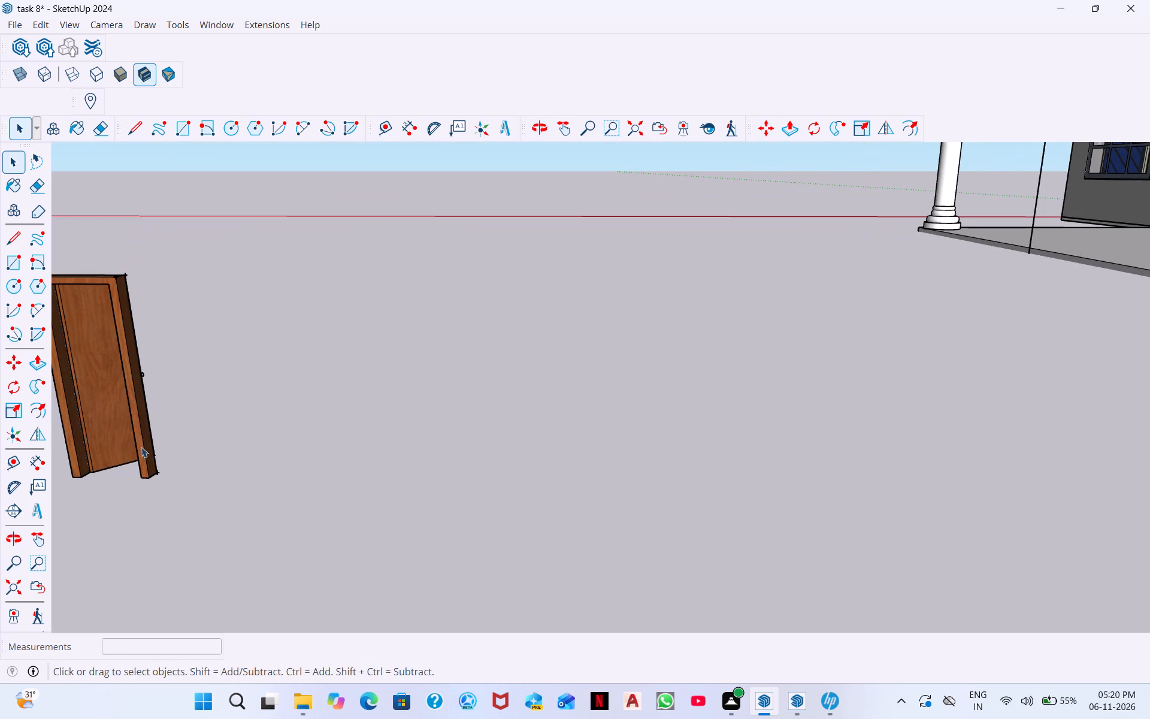
{"action": "middle_click_drag", "start_coordinate": [146, 456], "coordinate": [175, 454]}
{"action": "scroll", "coordinate": [175, 454], "scroll_direction": "down", "scroll_amount": 7}
{"action": "scroll", "coordinate": [110, 452], "scroll_direction": "up", "scroll_amount": 2}
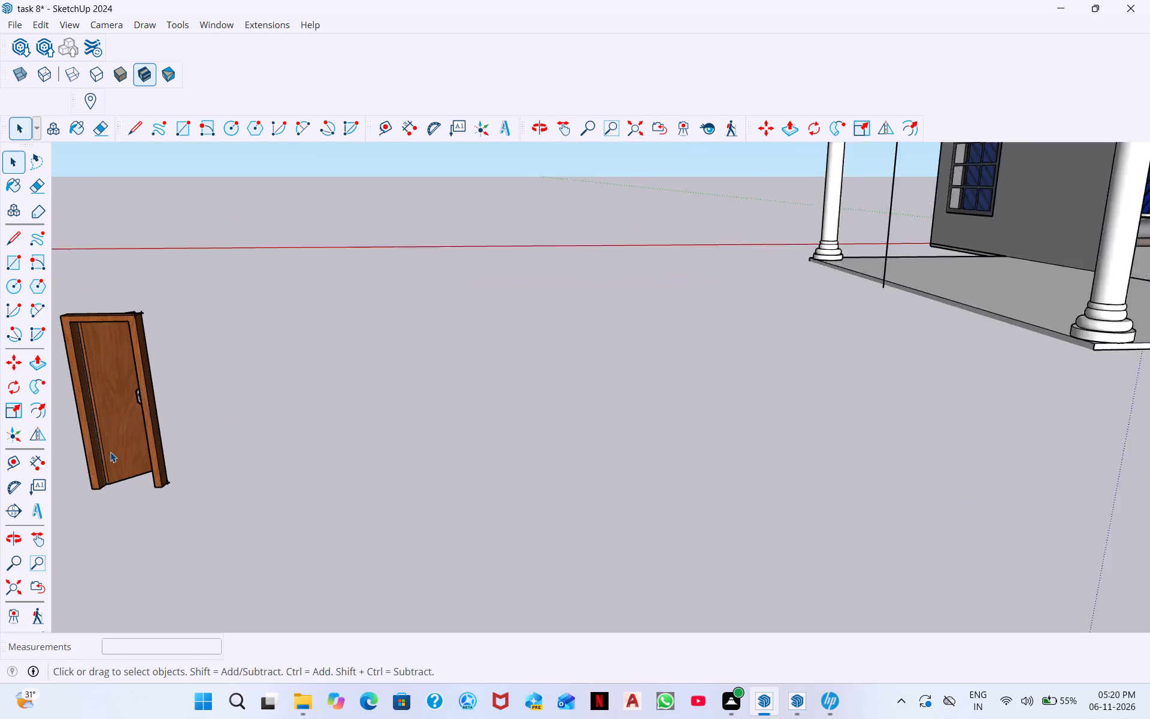
{"action": "scroll", "coordinate": [110, 452], "scroll_direction": "up", "scroll_amount": 2}
{"action": "scroll", "coordinate": [110, 452], "scroll_direction": "down", "scroll_amount": 4}
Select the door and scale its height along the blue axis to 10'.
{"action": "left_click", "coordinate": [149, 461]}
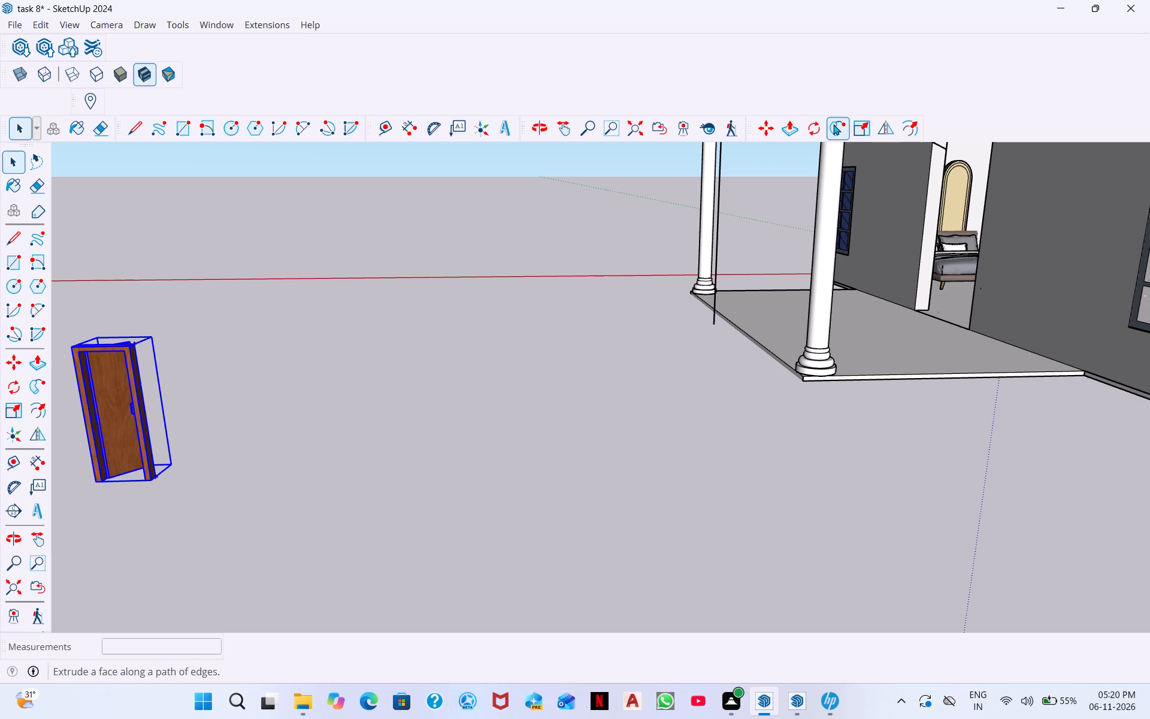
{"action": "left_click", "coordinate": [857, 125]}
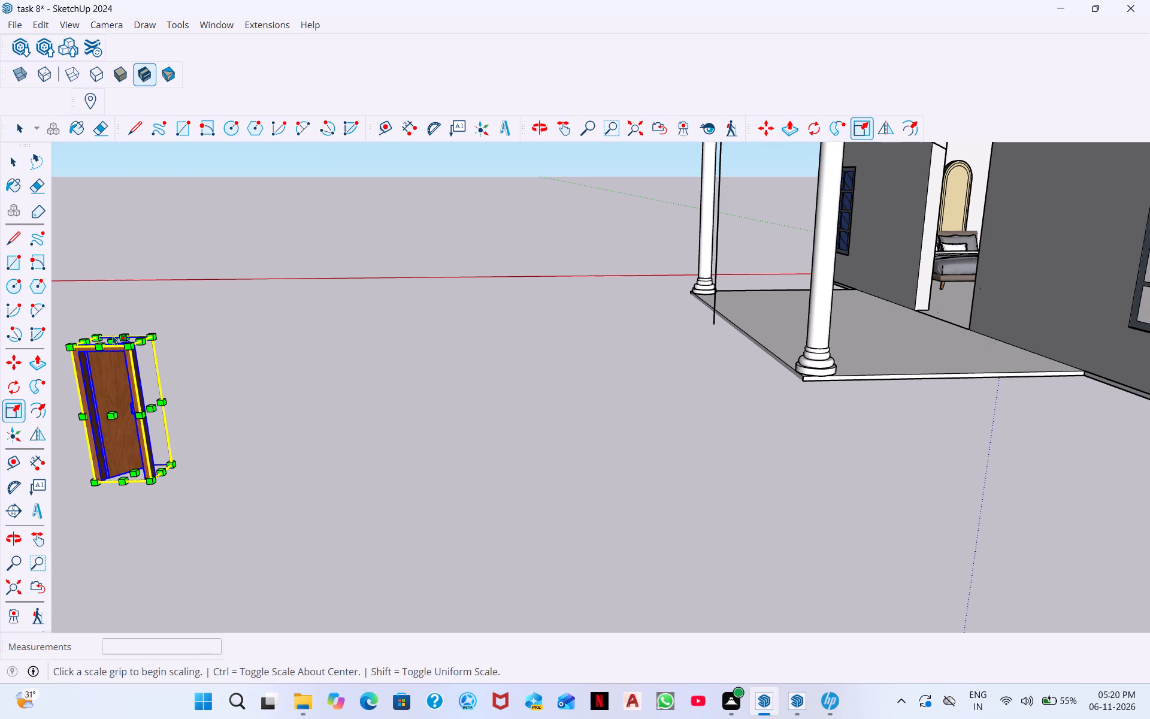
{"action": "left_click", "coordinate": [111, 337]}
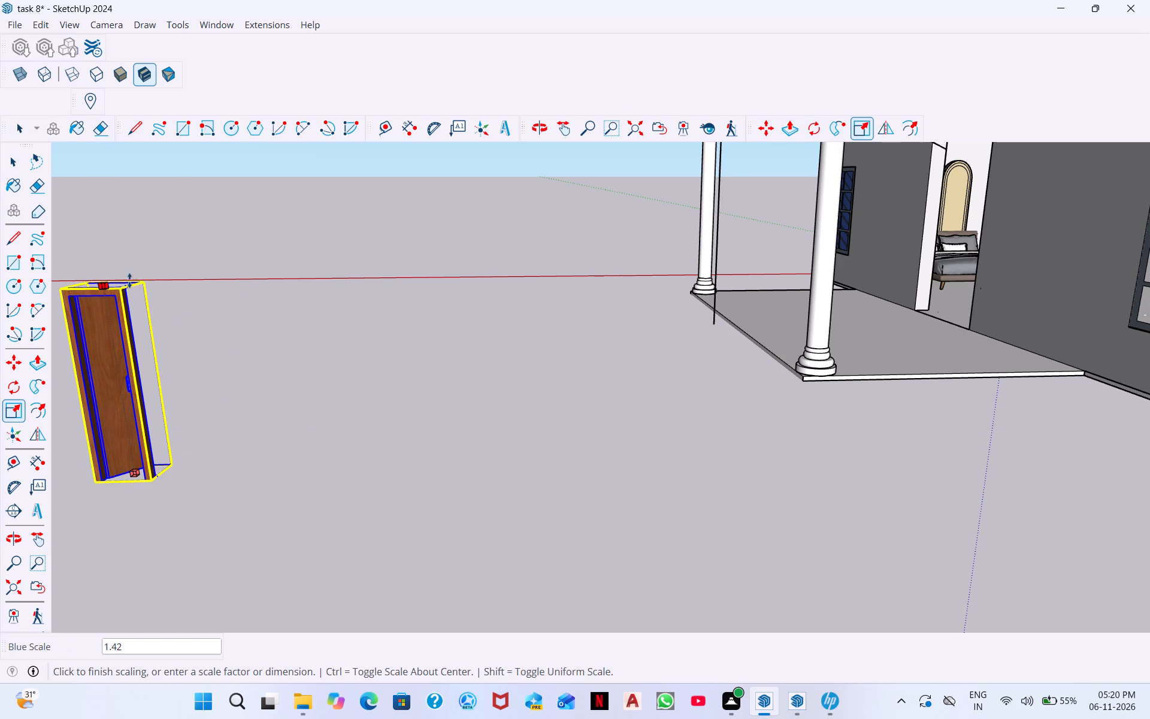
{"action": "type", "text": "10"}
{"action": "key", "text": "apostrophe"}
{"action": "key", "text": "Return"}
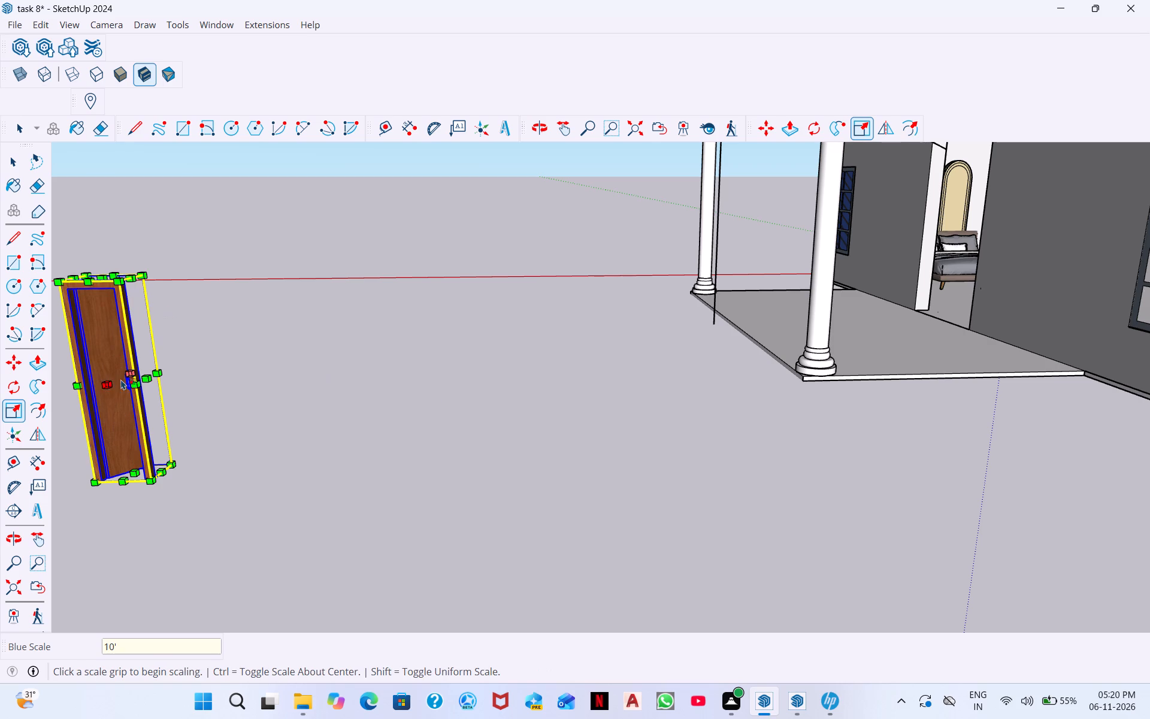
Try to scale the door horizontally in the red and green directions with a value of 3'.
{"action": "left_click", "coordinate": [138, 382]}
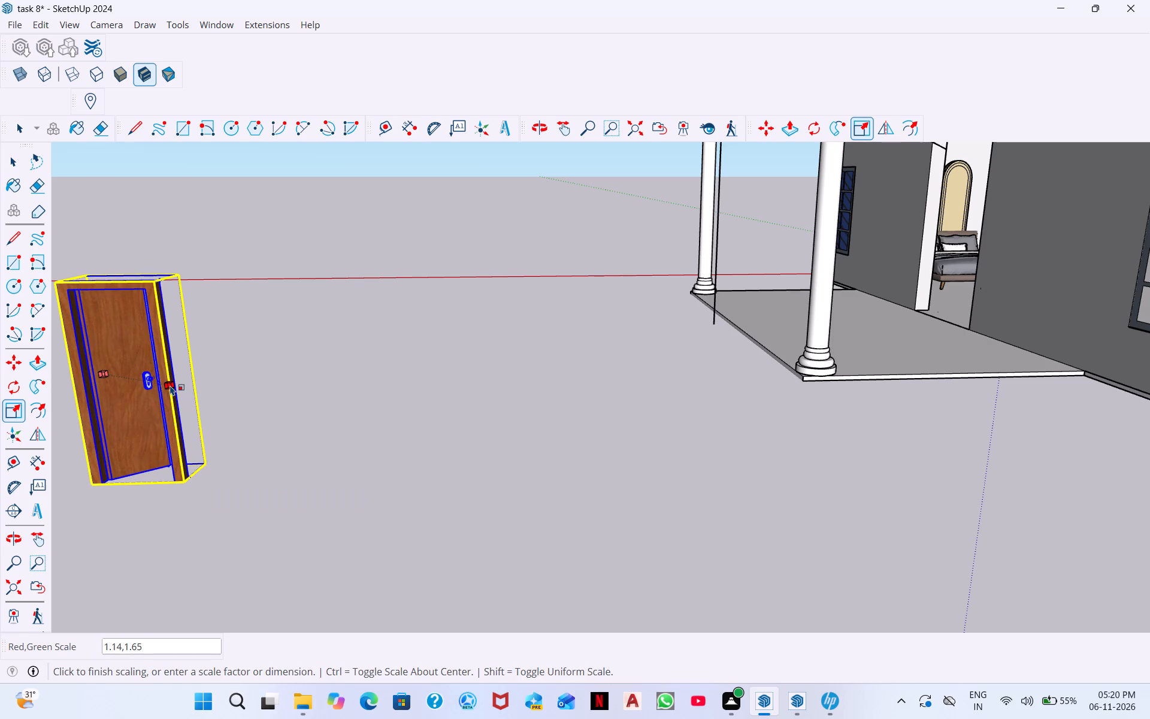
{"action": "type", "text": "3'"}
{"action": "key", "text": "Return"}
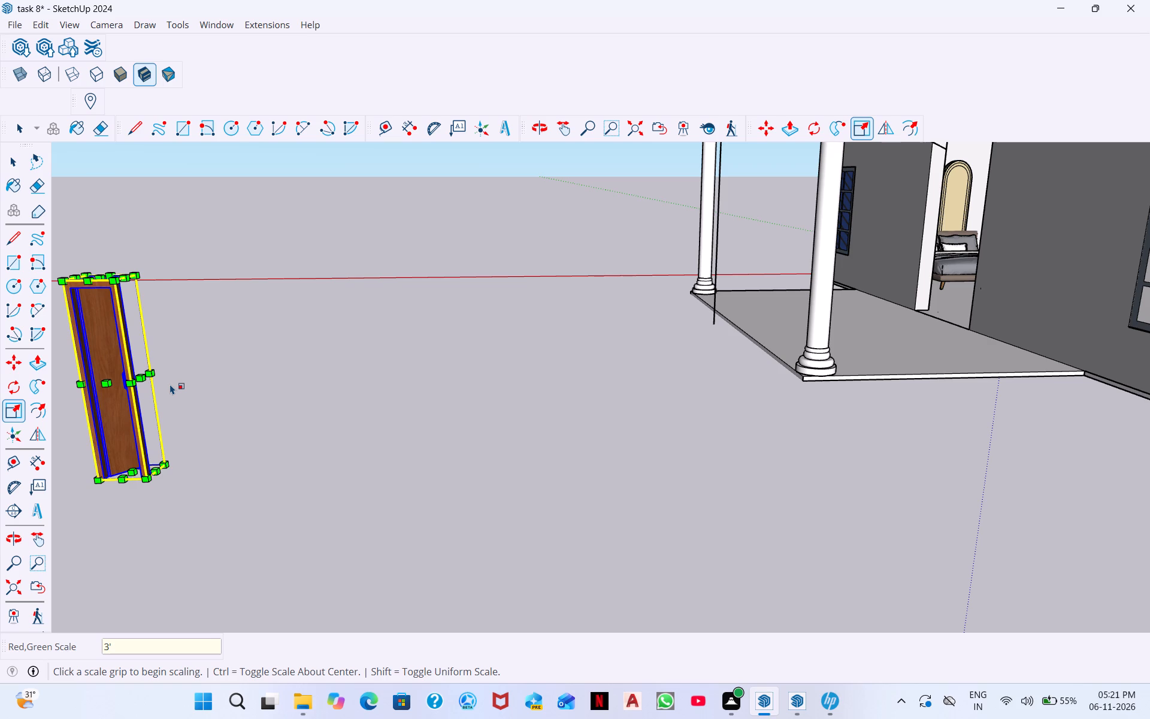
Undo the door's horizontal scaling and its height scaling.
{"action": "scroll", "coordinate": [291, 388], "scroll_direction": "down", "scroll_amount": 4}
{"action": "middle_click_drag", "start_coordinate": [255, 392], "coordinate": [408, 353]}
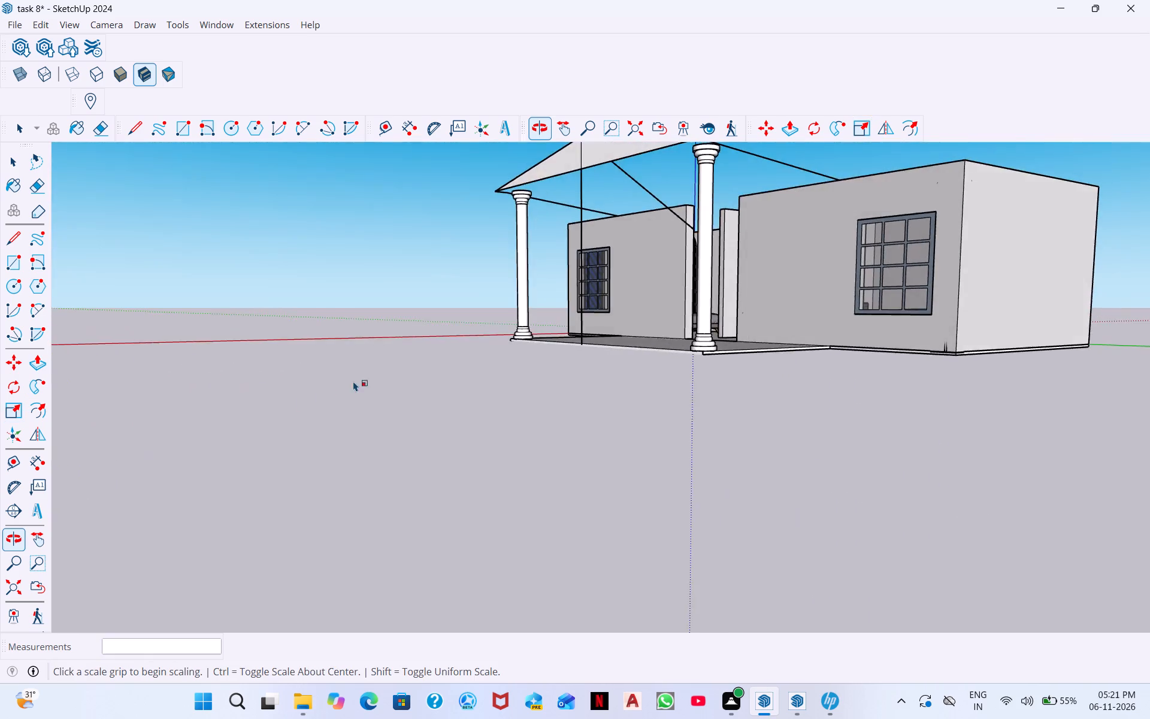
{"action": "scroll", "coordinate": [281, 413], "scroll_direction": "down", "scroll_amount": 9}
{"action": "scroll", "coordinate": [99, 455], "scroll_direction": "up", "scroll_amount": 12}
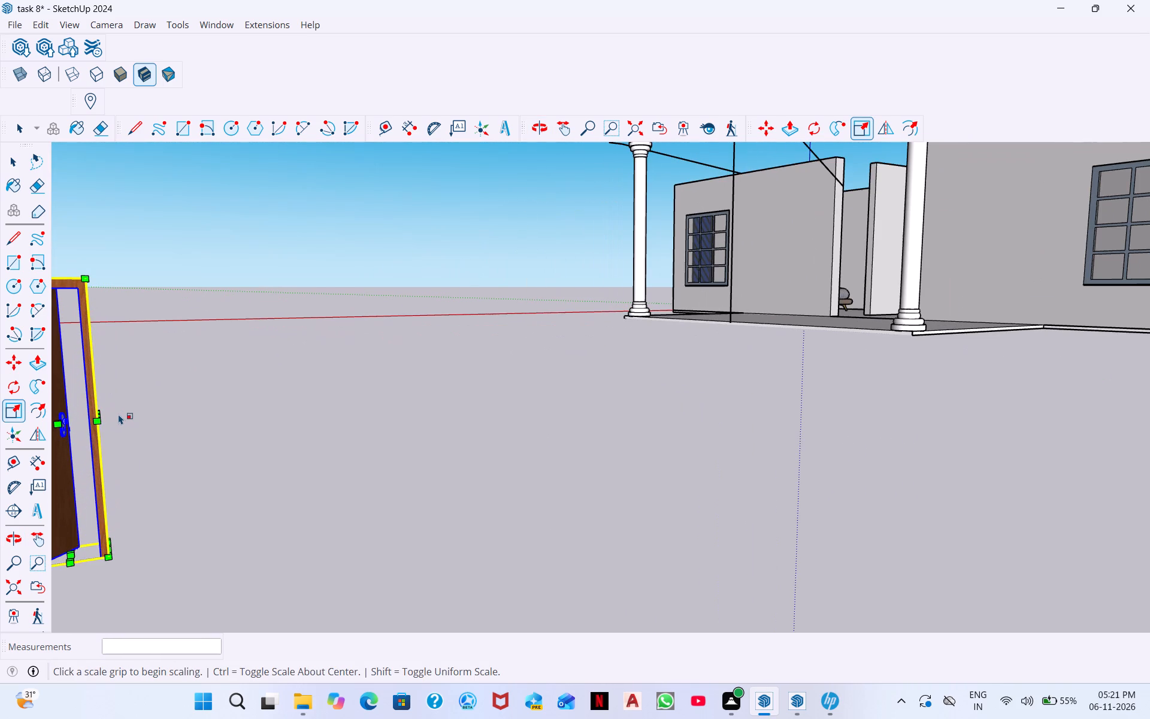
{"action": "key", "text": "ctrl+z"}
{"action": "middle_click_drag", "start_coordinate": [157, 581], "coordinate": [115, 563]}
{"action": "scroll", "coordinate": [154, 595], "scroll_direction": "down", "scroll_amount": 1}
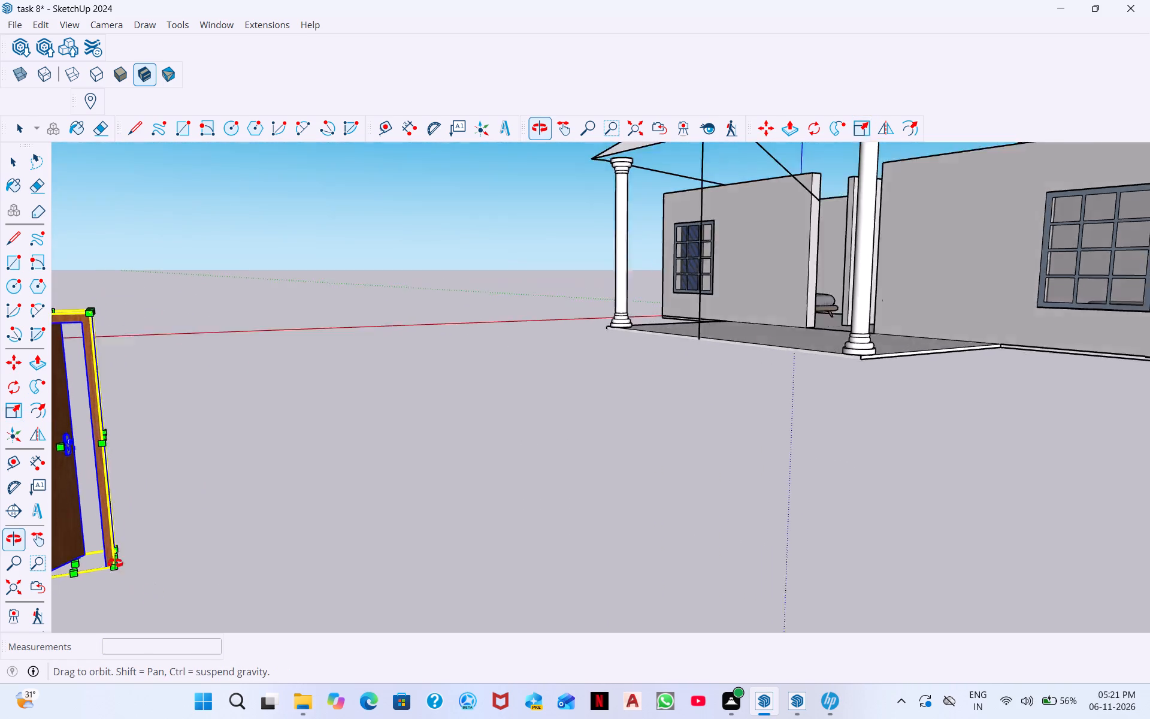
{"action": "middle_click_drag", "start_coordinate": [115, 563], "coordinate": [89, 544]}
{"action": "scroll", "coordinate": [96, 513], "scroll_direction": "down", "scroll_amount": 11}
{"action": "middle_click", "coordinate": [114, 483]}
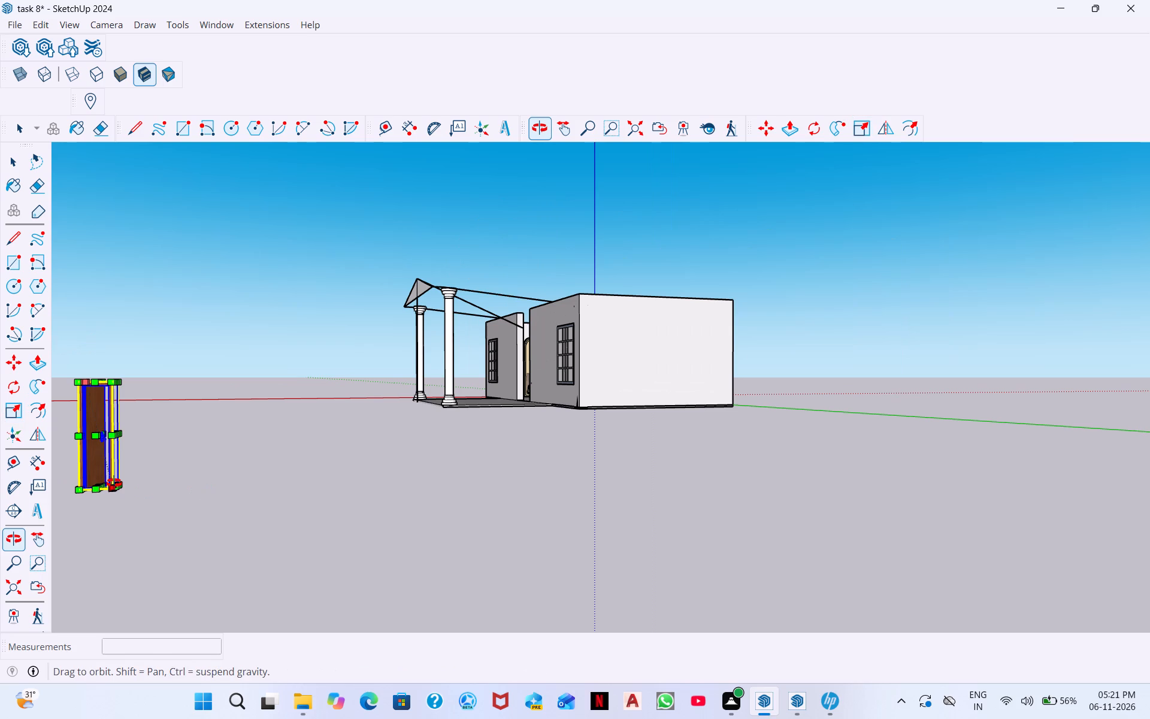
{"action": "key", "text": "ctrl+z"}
Scale the door's height to 10' along the blue axis from its top.
{"action": "scroll", "coordinate": [122, 481], "scroll_direction": "up", "scroll_amount": 8}
{"action": "middle_click_drag", "start_coordinate": [186, 470], "coordinate": [65, 505]}
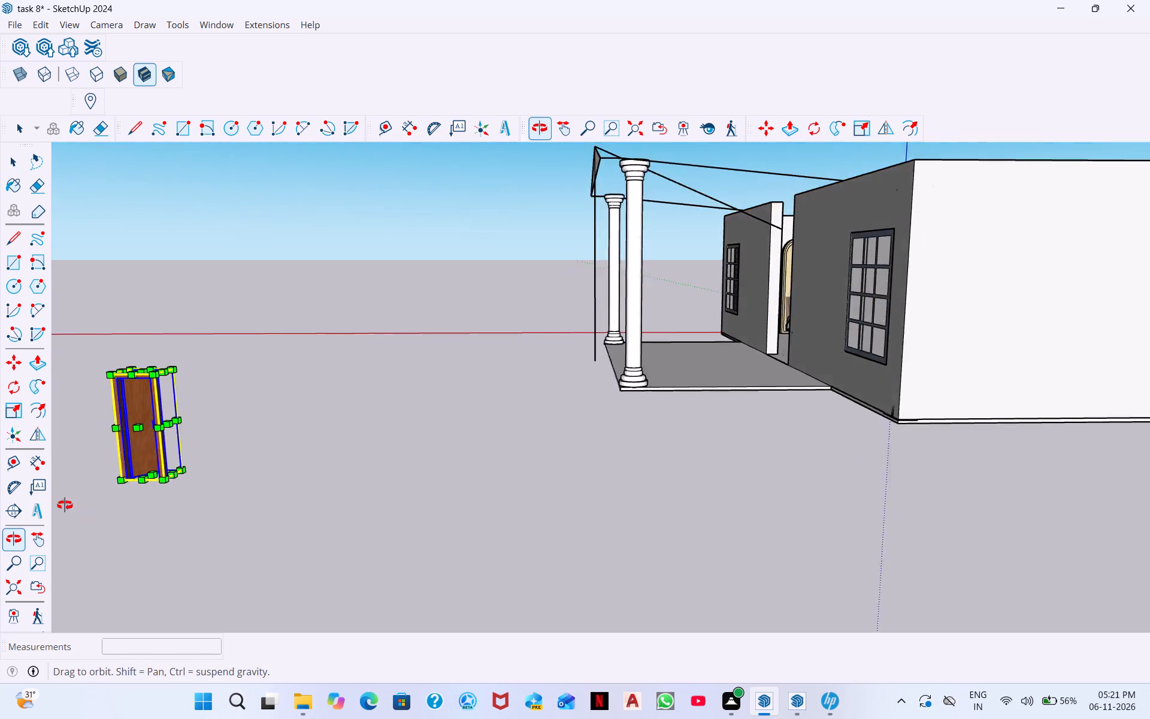
{"action": "middle_click_drag", "start_coordinate": [65, 505], "coordinate": [142, 425]}
{"action": "scroll", "coordinate": [90, 389], "scroll_direction": "up", "scroll_amount": 6}
{"action": "middle_click_drag", "start_coordinate": [90, 388], "coordinate": [120, 486]}
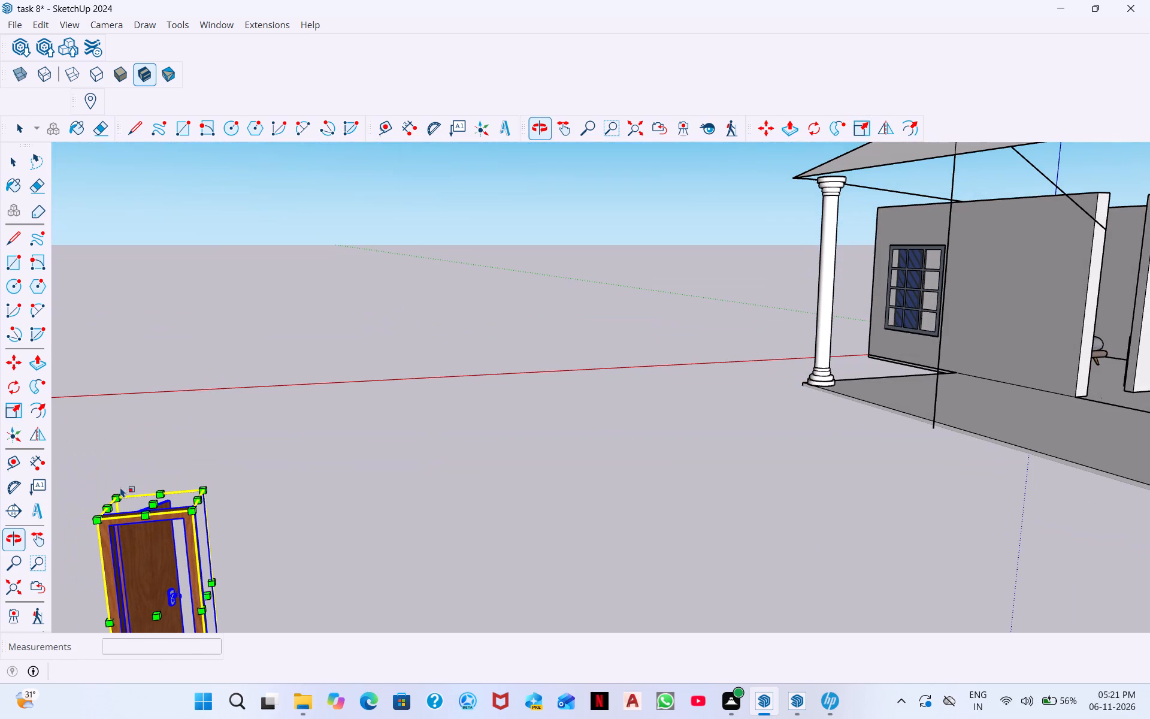
{"action": "left_click", "coordinate": [155, 501]}
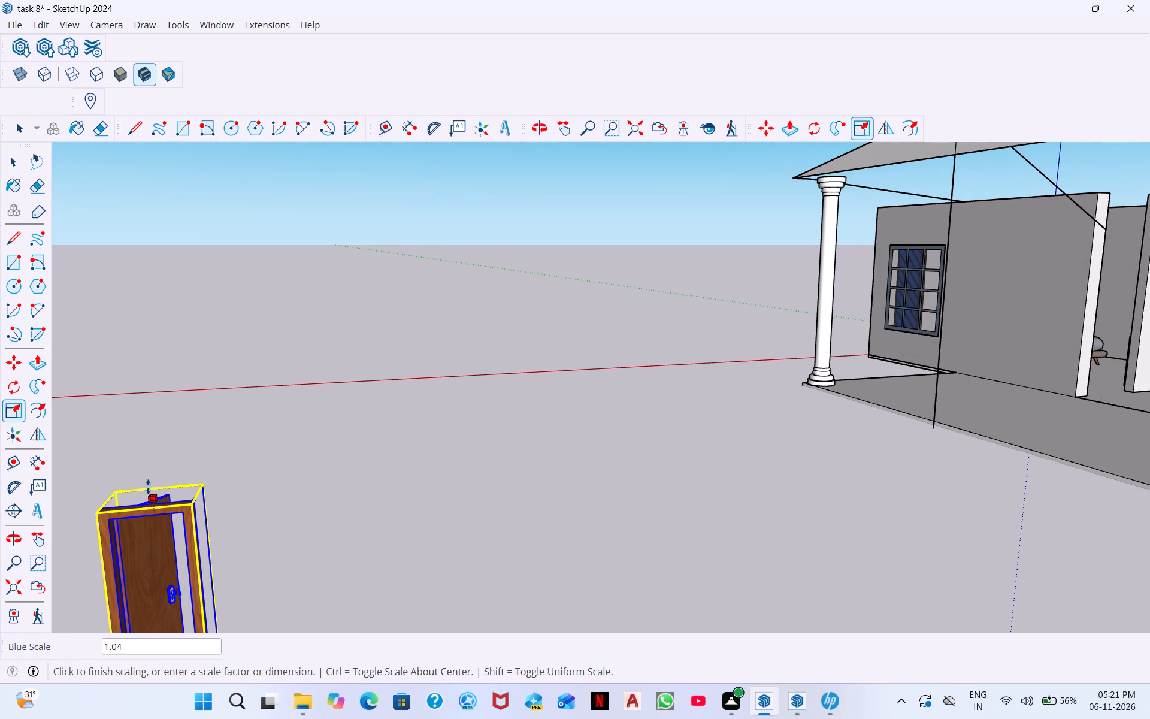
{"action": "type", "text": "10'"}
{"action": "key", "text": "Return"}
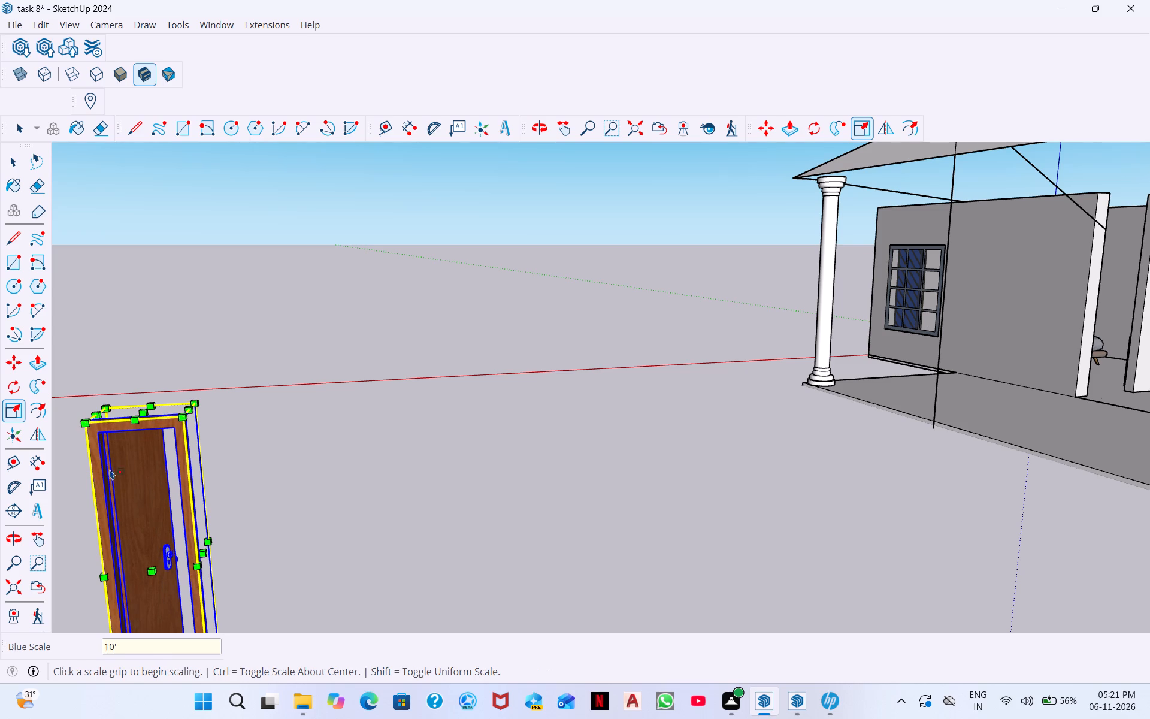
{"action": "middle_click_drag", "start_coordinate": [986, 525], "coordinate": [795, 597]}
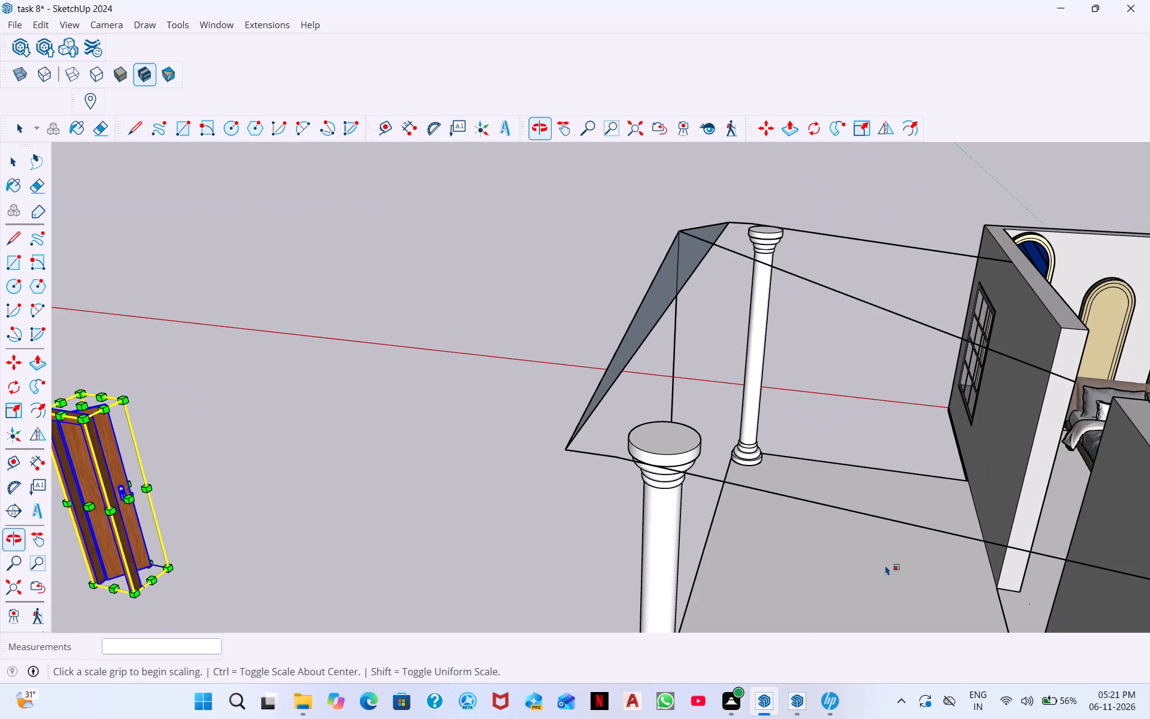
Deselect the door and examine the house's porch, front wall and doorway opening.
{"action": "middle_click_drag", "start_coordinate": [1114, 528], "coordinate": [1043, 718]}
{"action": "scroll", "coordinate": [1031, 636], "scroll_direction": "down", "scroll_amount": 6}
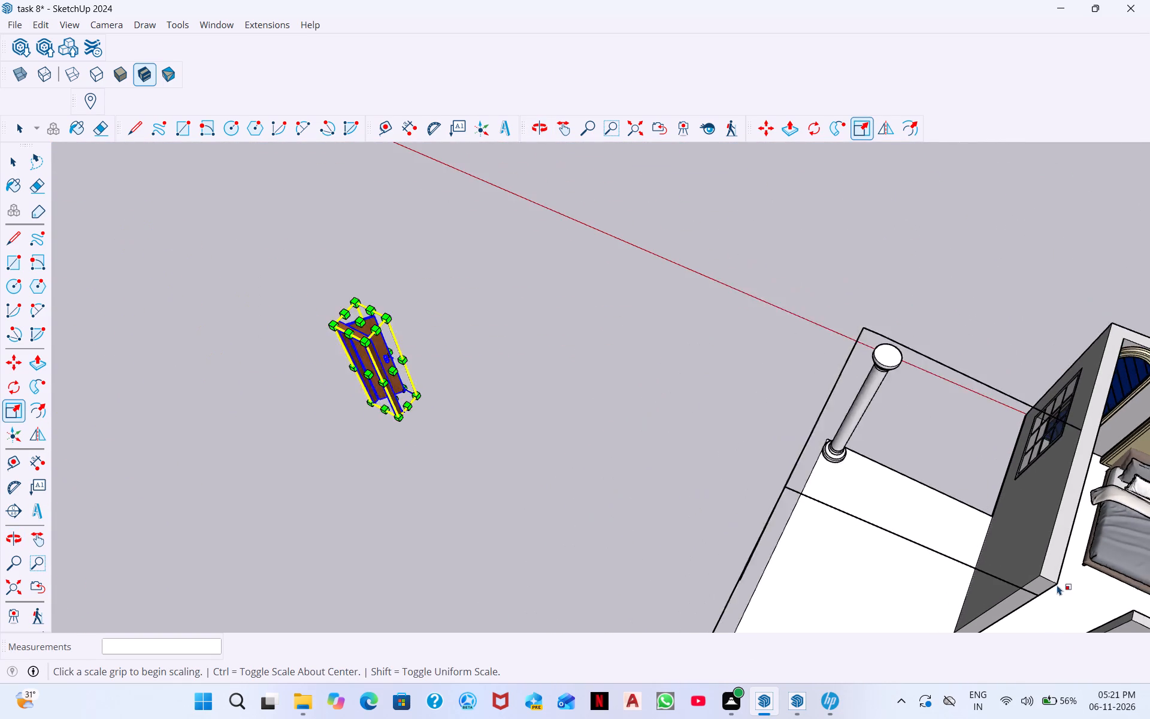
{"action": "scroll", "coordinate": [1057, 585], "scroll_direction": "down", "scroll_amount": 5}
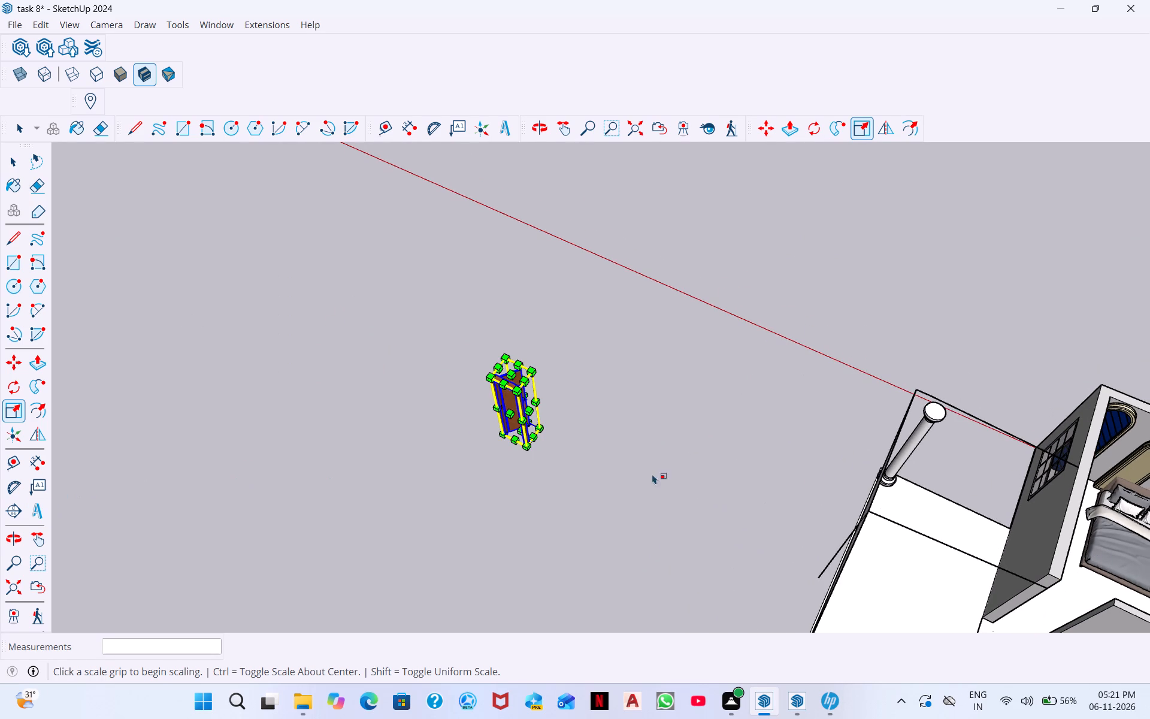
{"action": "key", "text": "Escape"}
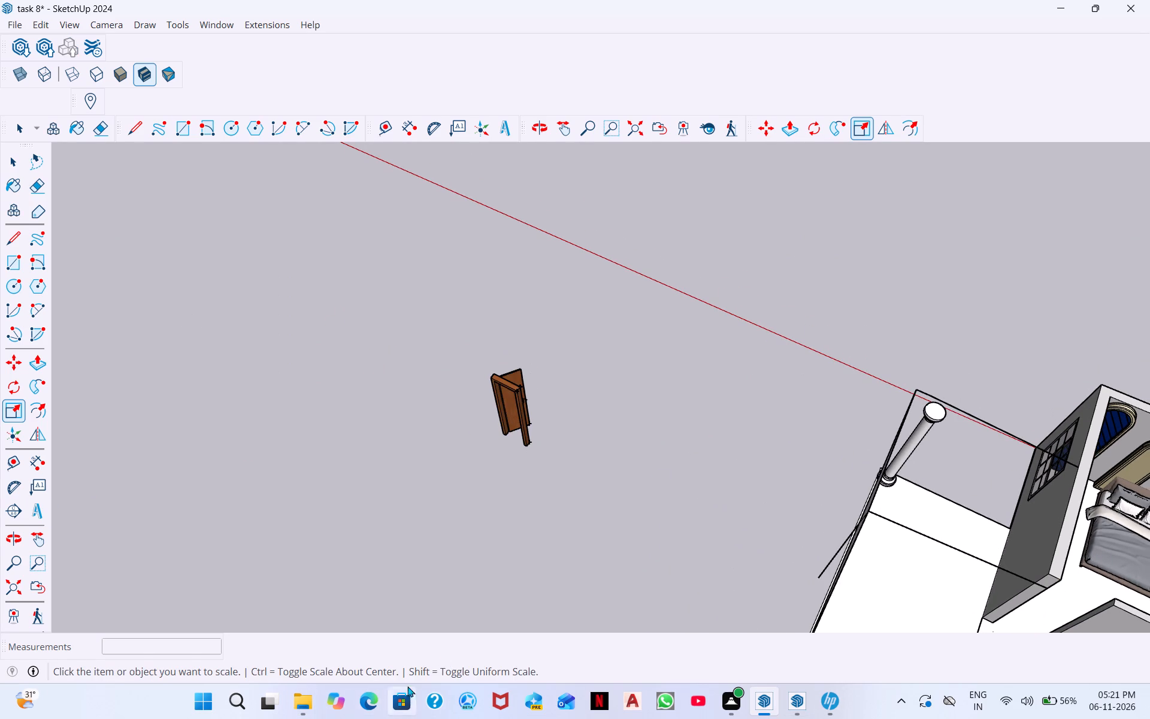
{"action": "key", "text": "space"}
{"action": "scroll", "coordinate": [948, 593], "scroll_direction": "down", "scroll_amount": 1}
{"action": "middle_click_drag", "start_coordinate": [1149, 663], "coordinate": [1149, 614]}
{"action": "scroll", "coordinate": [1043, 606], "scroll_direction": "down", "scroll_amount": 1}
{"action": "scroll", "coordinate": [1043, 606], "scroll_direction": "up", "scroll_amount": 3}
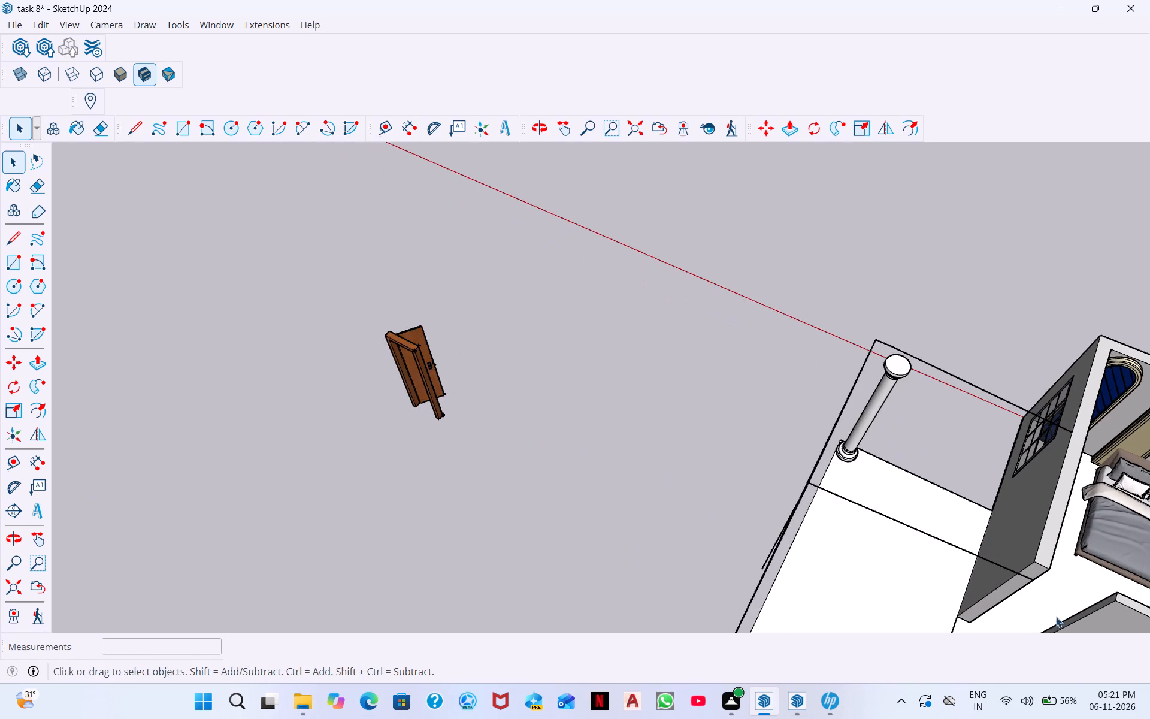
{"action": "scroll", "coordinate": [1056, 617], "scroll_direction": "up", "scroll_amount": 1}
{"action": "middle_click_drag", "start_coordinate": [1072, 601], "coordinate": [1101, 488]}
{"action": "scroll", "coordinate": [1119, 493], "scroll_direction": "up", "scroll_amount": 6}
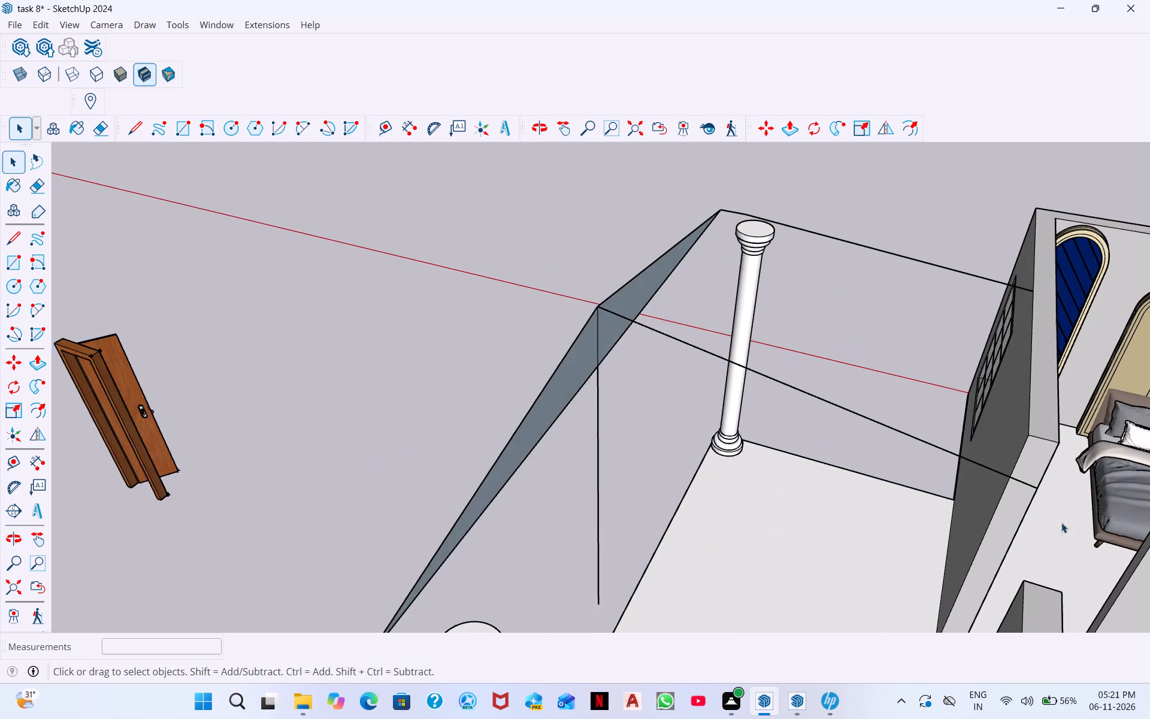
{"action": "middle_click_drag", "start_coordinate": [1104, 555], "coordinate": [1073, 452]}
{"action": "scroll", "coordinate": [947, 411], "scroll_direction": "up", "scroll_amount": 1}
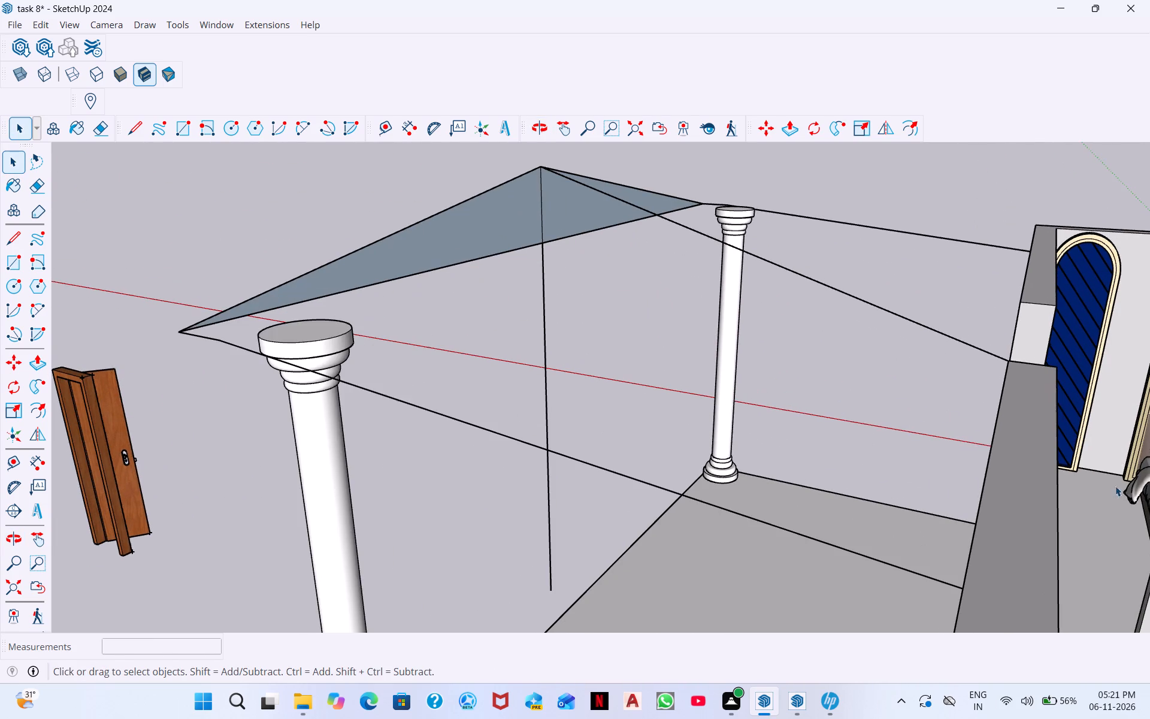
{"action": "scroll", "coordinate": [1149, 508], "scroll_direction": "up", "scroll_amount": 1}
{"action": "middle_click_drag", "start_coordinate": [1132, 525], "coordinate": [1063, 460]}
{"action": "scroll", "coordinate": [959, 607], "scroll_direction": "up", "scroll_amount": 1}
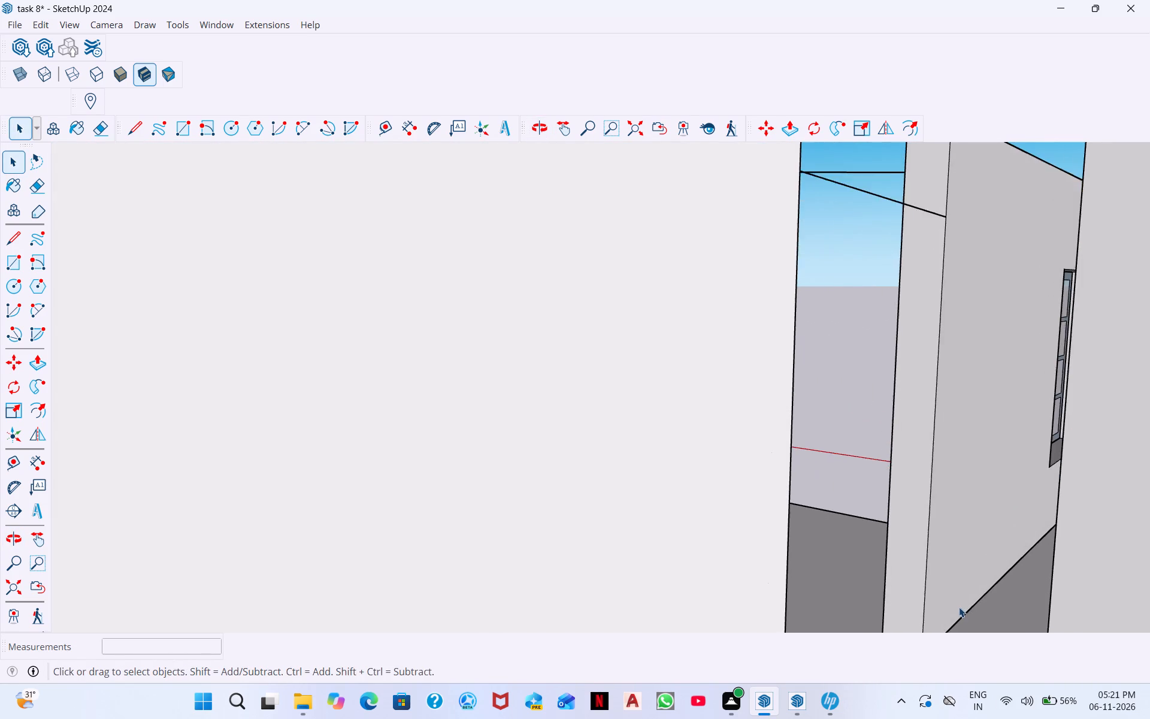
{"action": "middle_click_drag", "start_coordinate": [960, 609], "coordinate": [1132, 684]}
{"action": "scroll", "coordinate": [1054, 610], "scroll_direction": "down", "scroll_amount": 1}
{"action": "scroll", "coordinate": [1043, 609], "scroll_direction": "up", "scroll_amount": 9}
{"action": "scroll", "coordinate": [1074, 551], "scroll_direction": "up", "scroll_amount": 1}
{"action": "middle_click_drag", "start_coordinate": [1075, 549], "coordinate": [1149, 574]}
{"action": "scroll", "coordinate": [1124, 570], "scroll_direction": "down", "scroll_amount": 3}
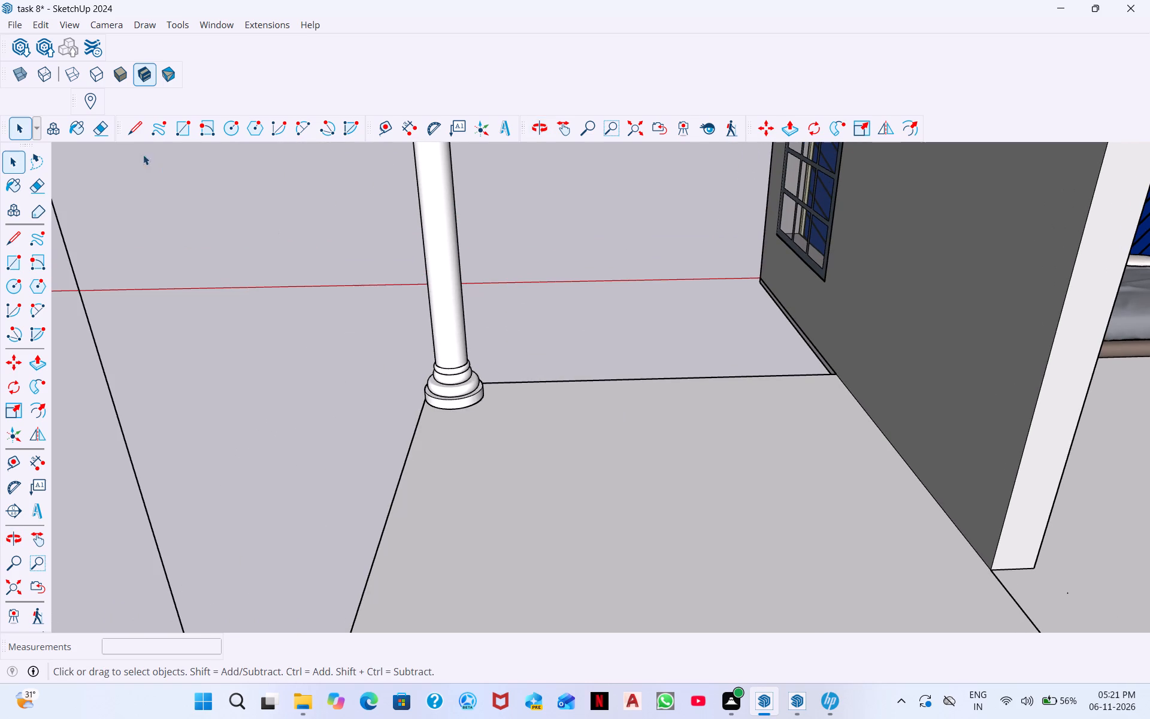
{"action": "left_click", "coordinate": [631, 135]}
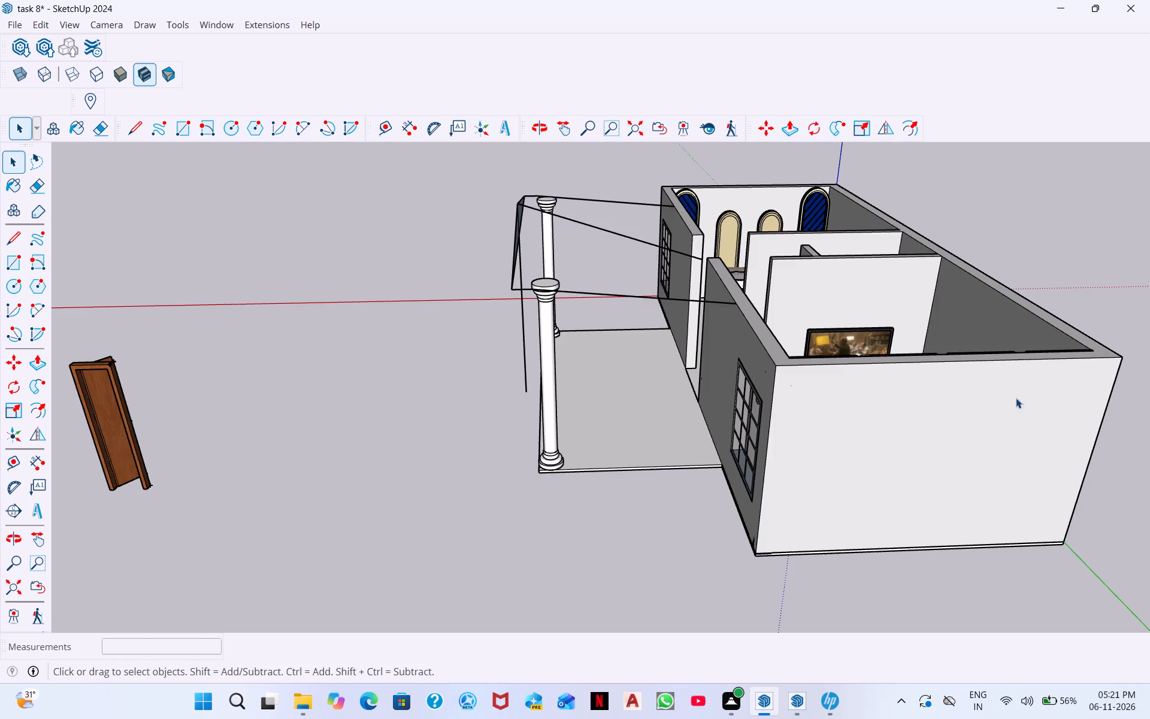
{"action": "middle_click_drag", "start_coordinate": [765, 352], "coordinate": [652, 456]}
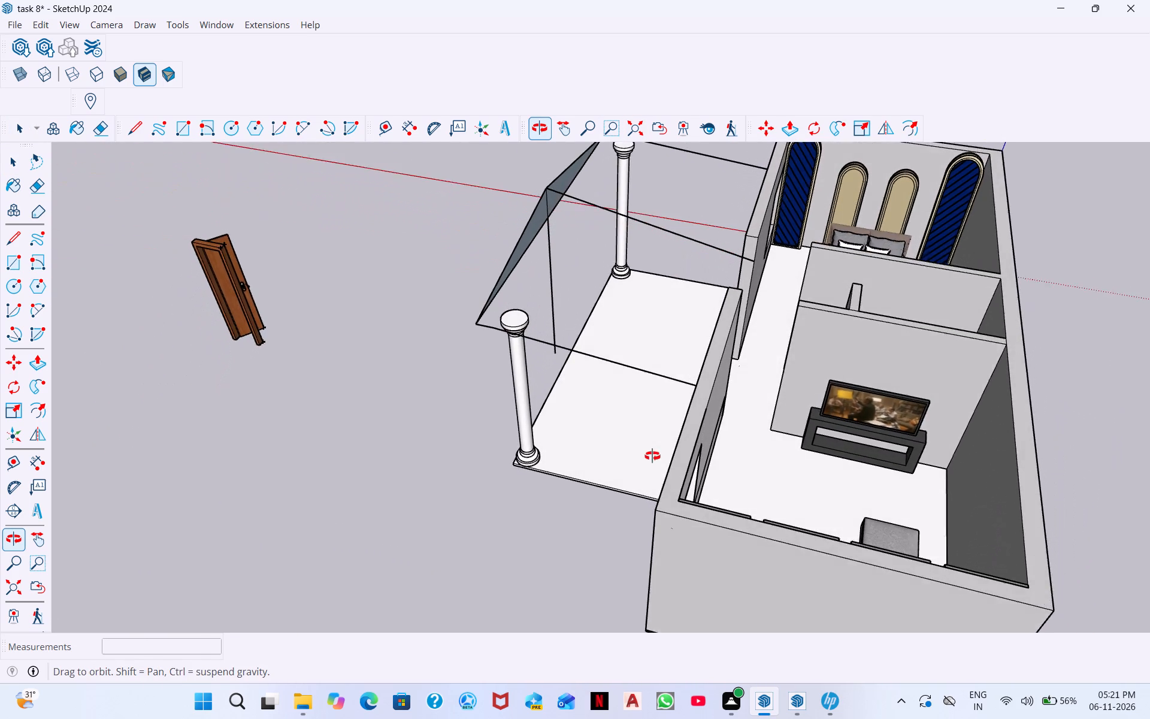
{"action": "middle_click_drag", "start_coordinate": [652, 456], "coordinate": [654, 474]}
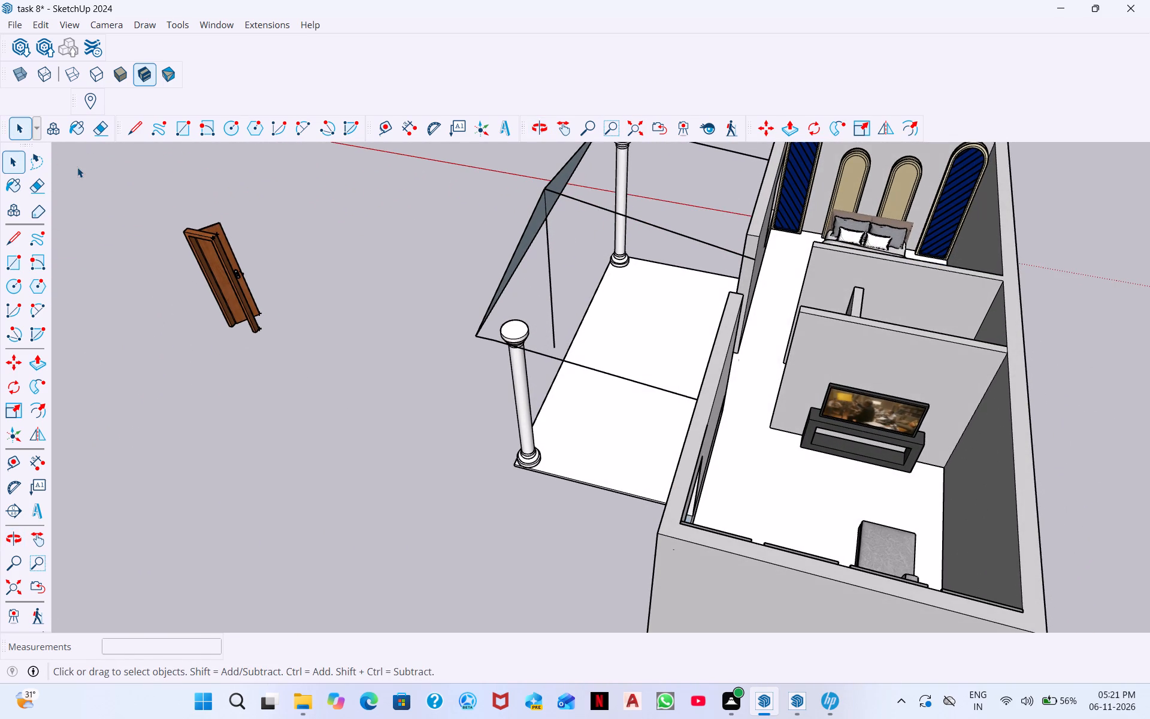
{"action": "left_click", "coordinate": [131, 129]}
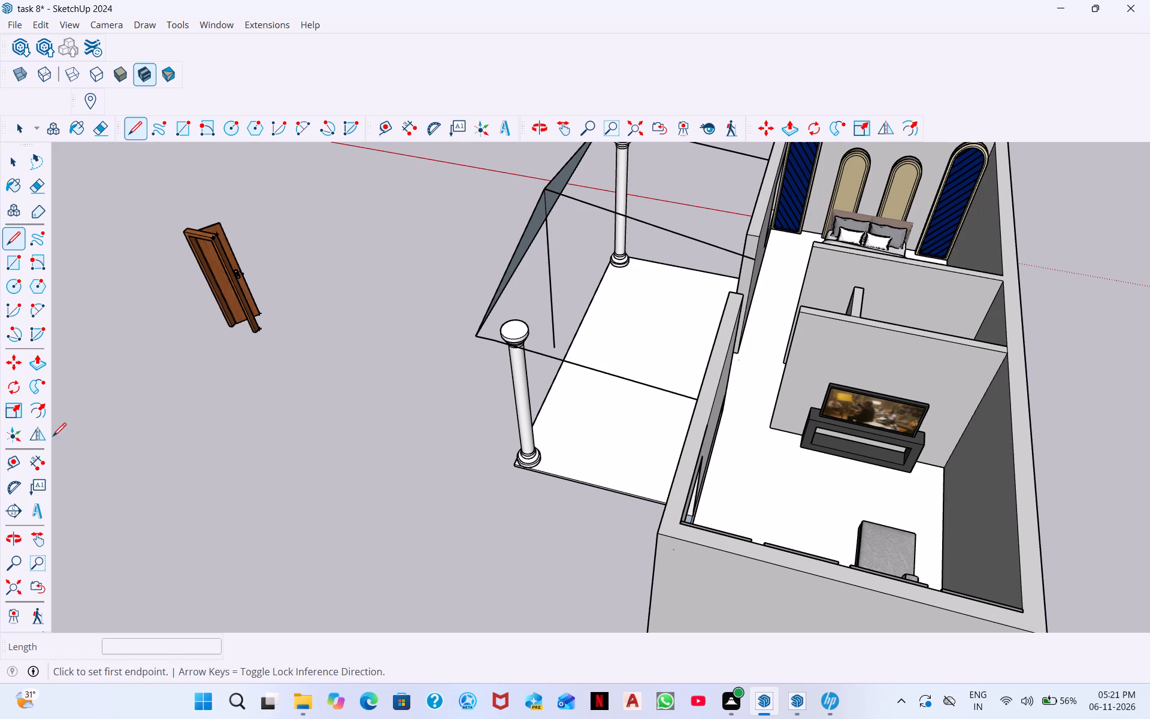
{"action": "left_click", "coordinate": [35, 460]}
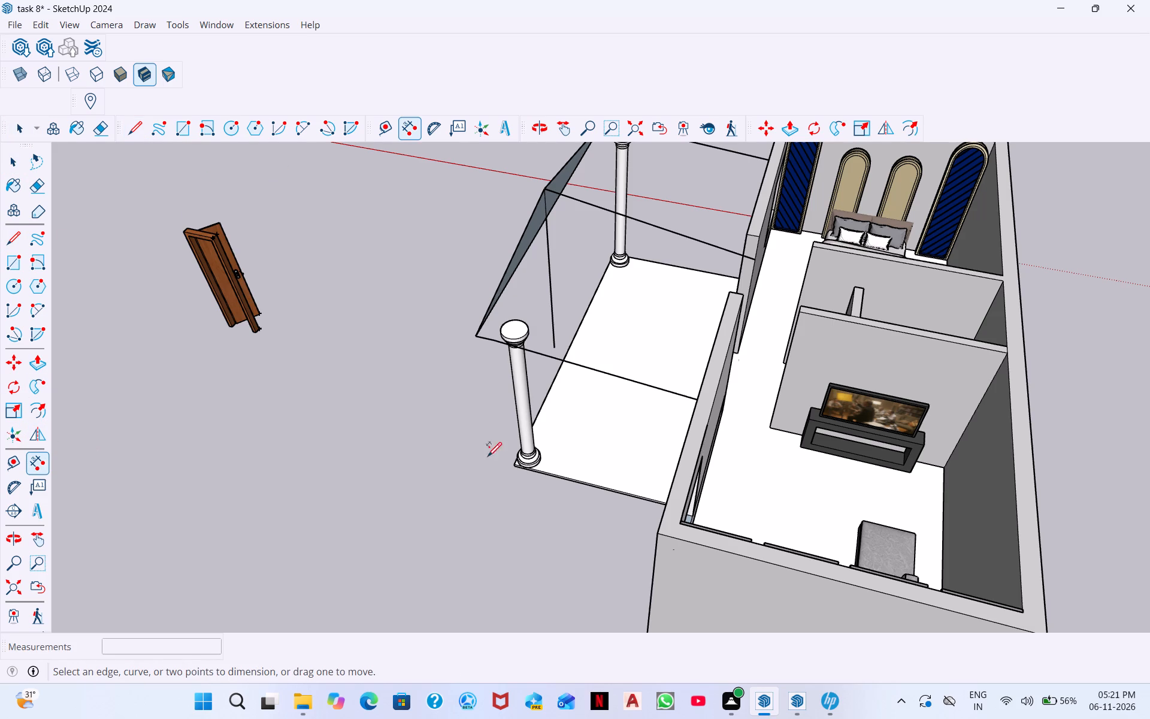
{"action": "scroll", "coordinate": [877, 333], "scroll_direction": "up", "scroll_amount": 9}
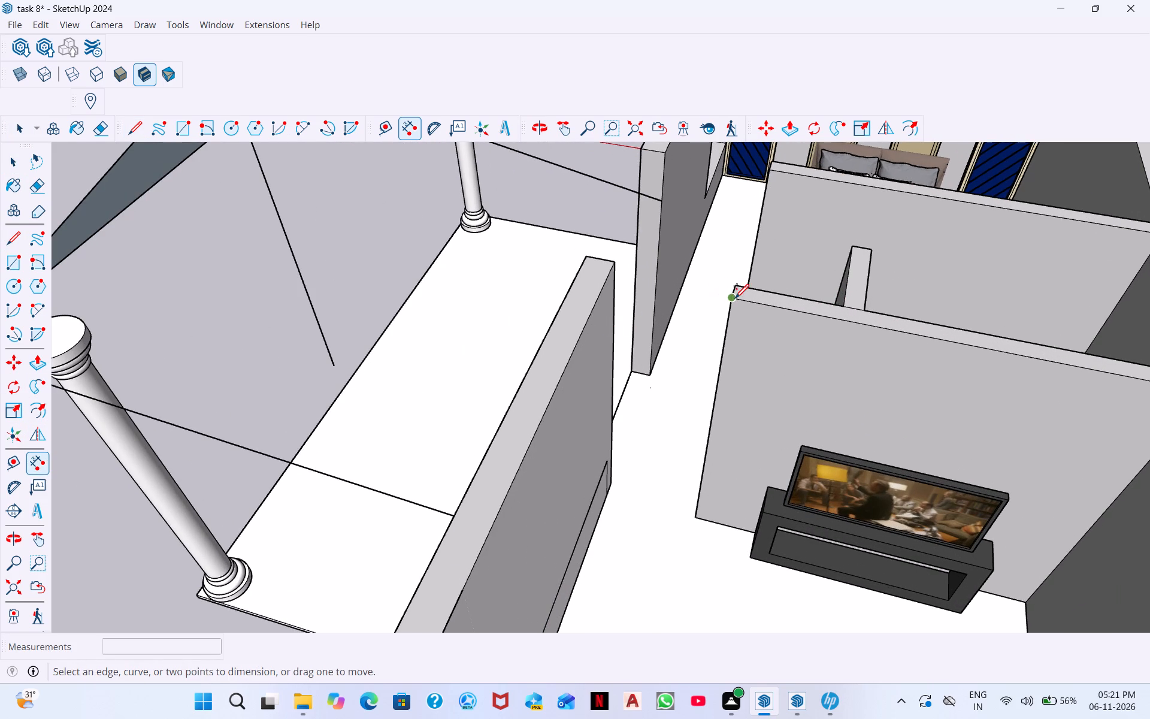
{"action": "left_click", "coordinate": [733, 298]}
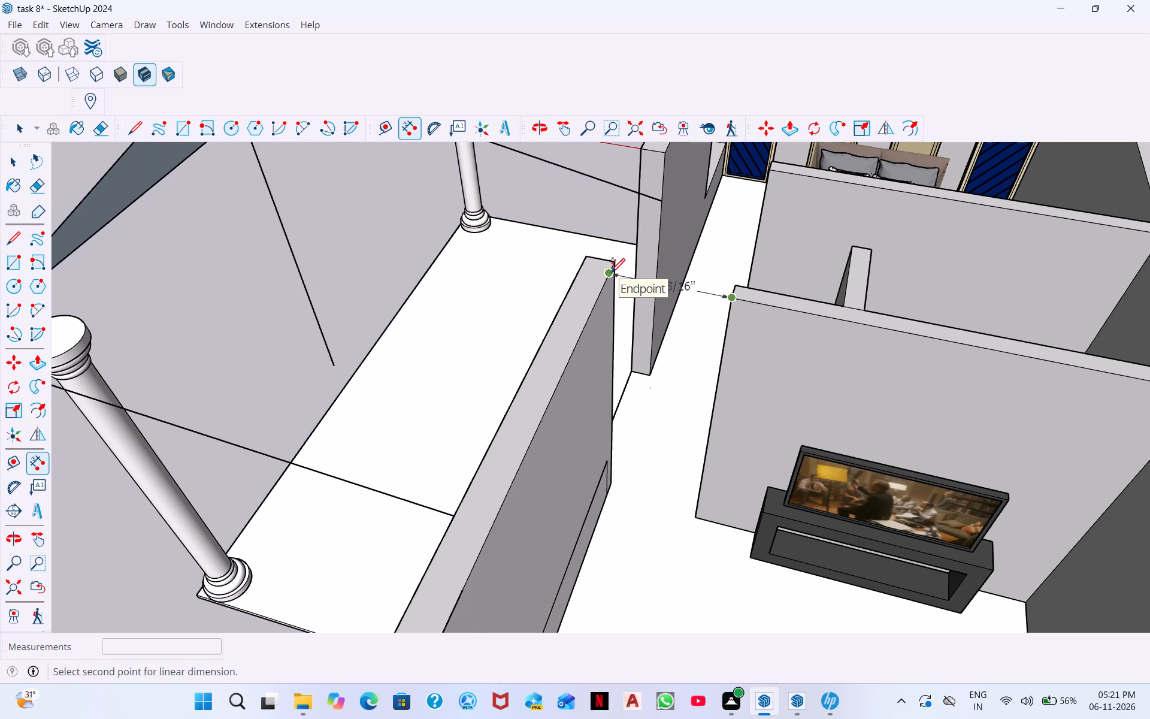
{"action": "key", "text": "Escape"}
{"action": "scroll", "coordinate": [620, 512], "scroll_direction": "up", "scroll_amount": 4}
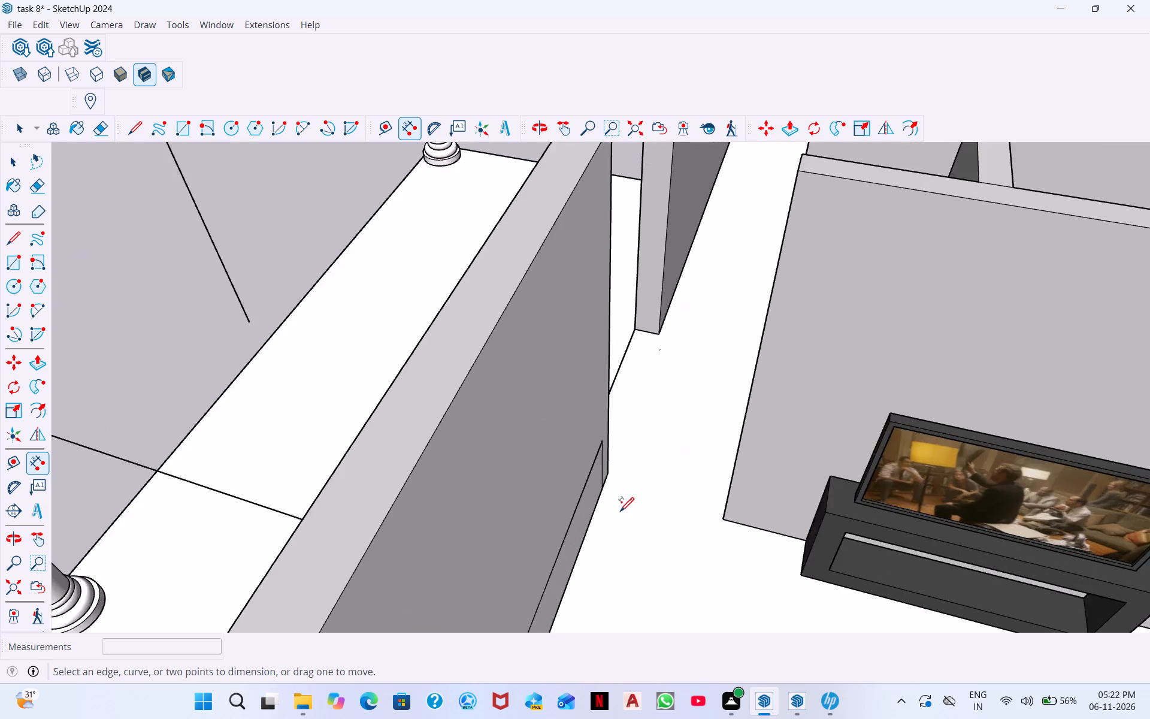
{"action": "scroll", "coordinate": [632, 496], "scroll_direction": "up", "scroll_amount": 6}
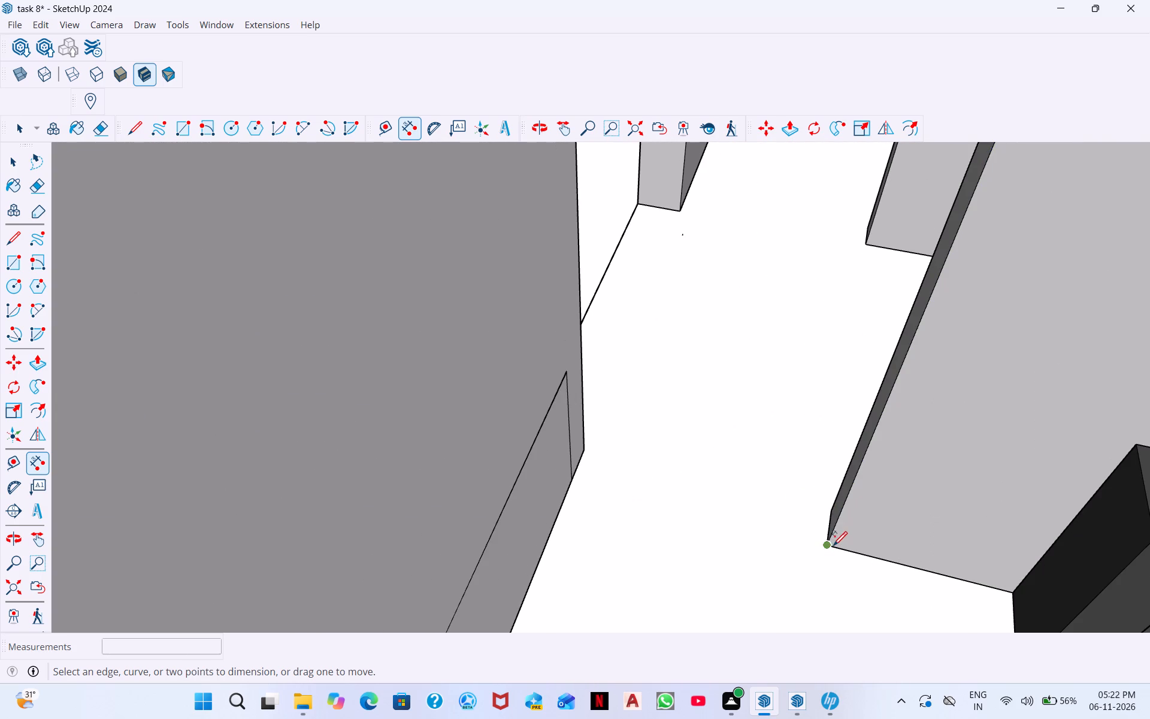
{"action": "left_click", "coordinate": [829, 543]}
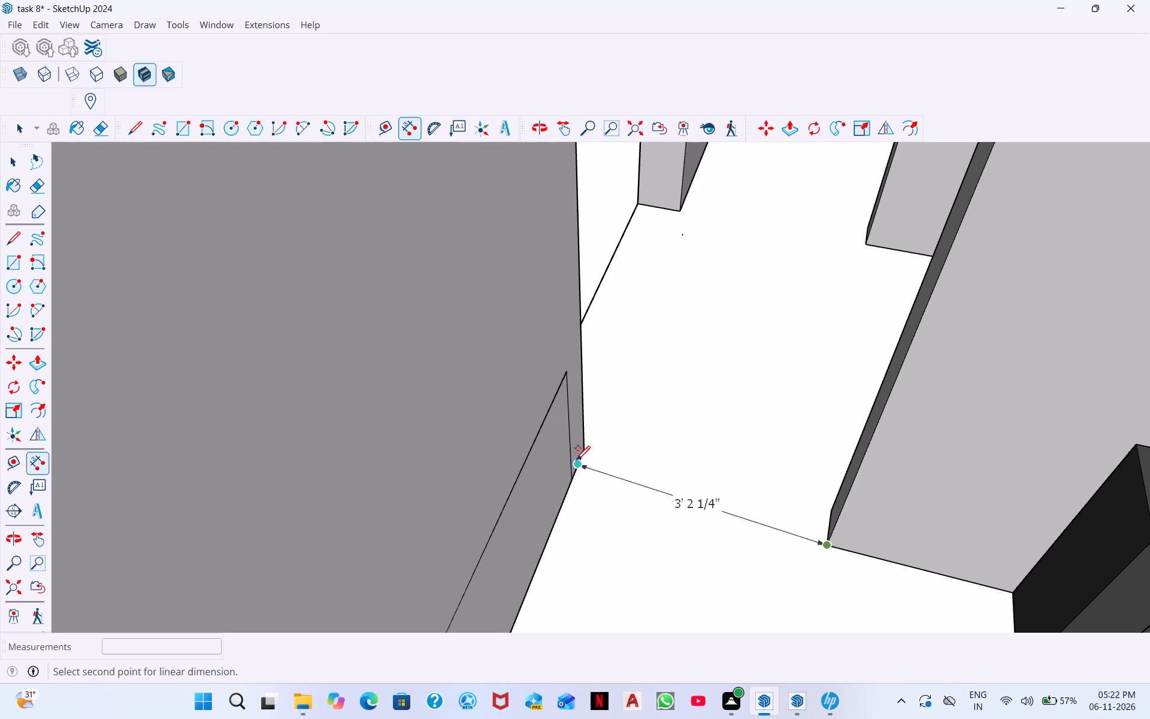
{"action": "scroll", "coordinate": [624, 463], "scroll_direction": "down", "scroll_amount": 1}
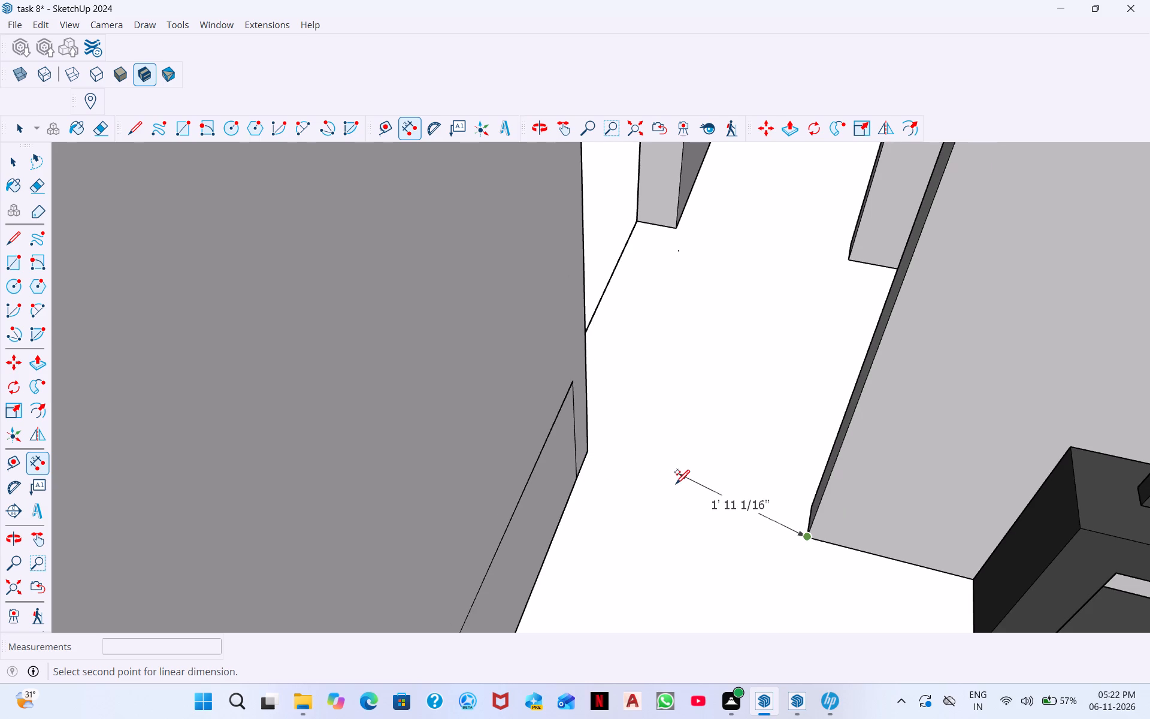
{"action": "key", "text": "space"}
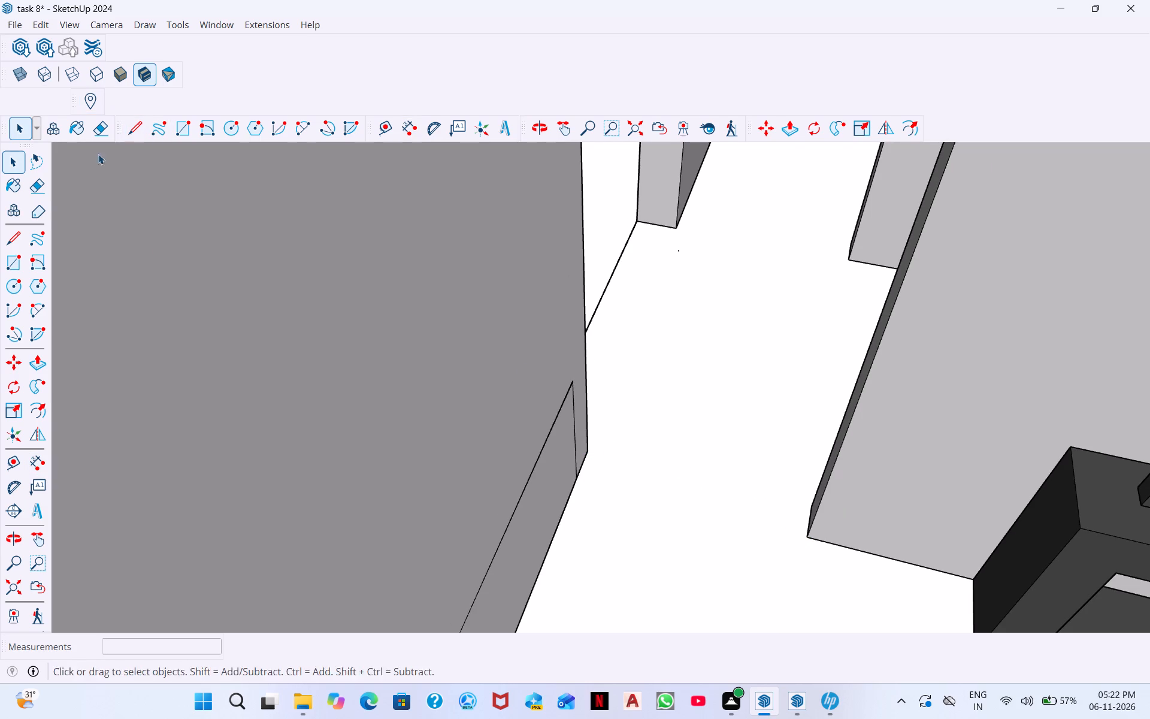
Measure the opening's width at floor level between the front wall's end corner and the partition wall's corner.
{"action": "left_click", "coordinate": [36, 457]}
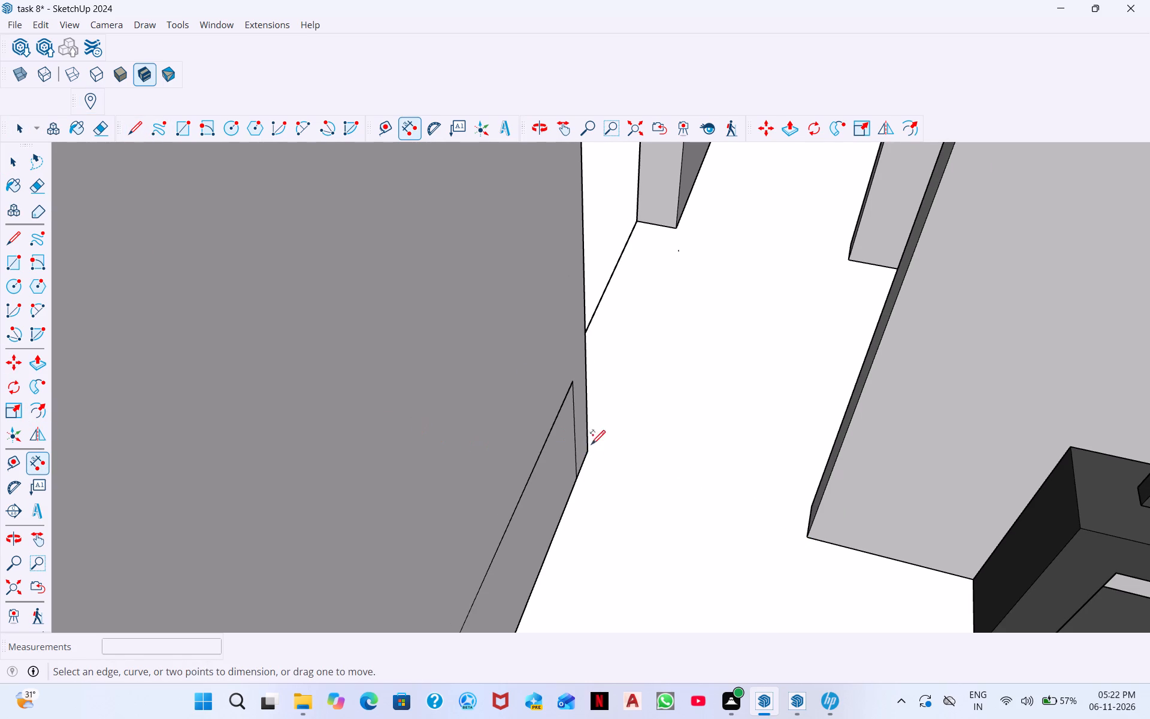
{"action": "left_click", "coordinate": [591, 449]}
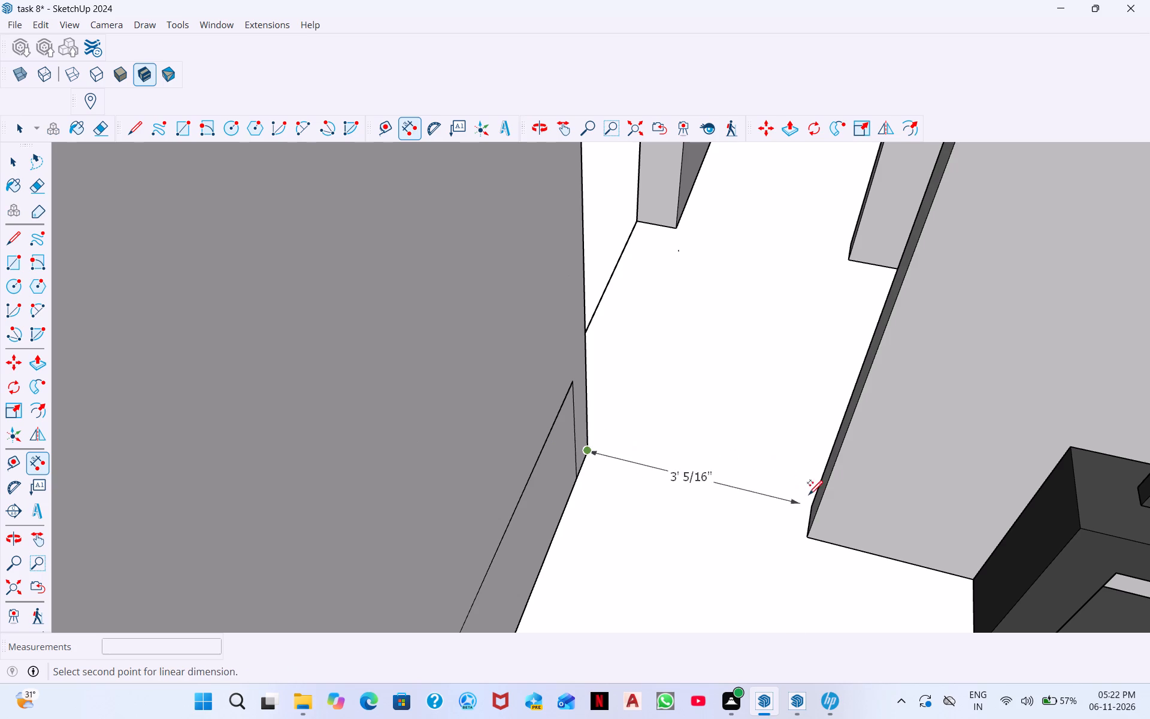
{"action": "left_click", "coordinate": [812, 503]}
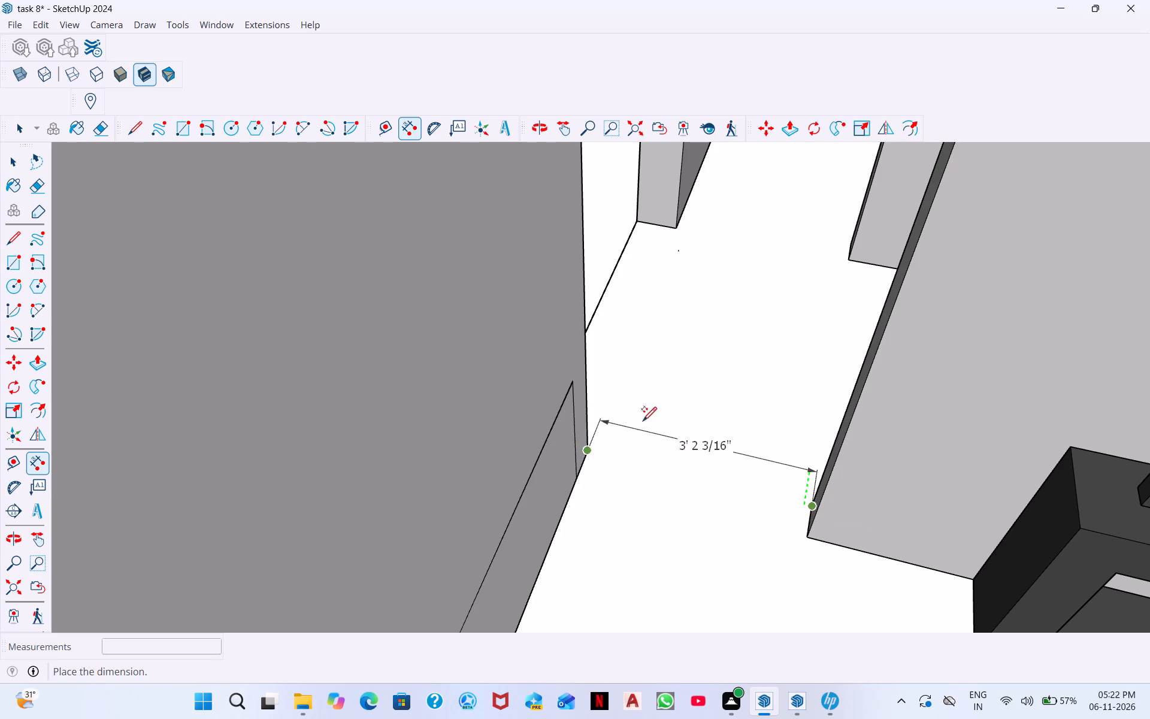
{"action": "middle_click_drag", "start_coordinate": [691, 375], "coordinate": [651, 606]}
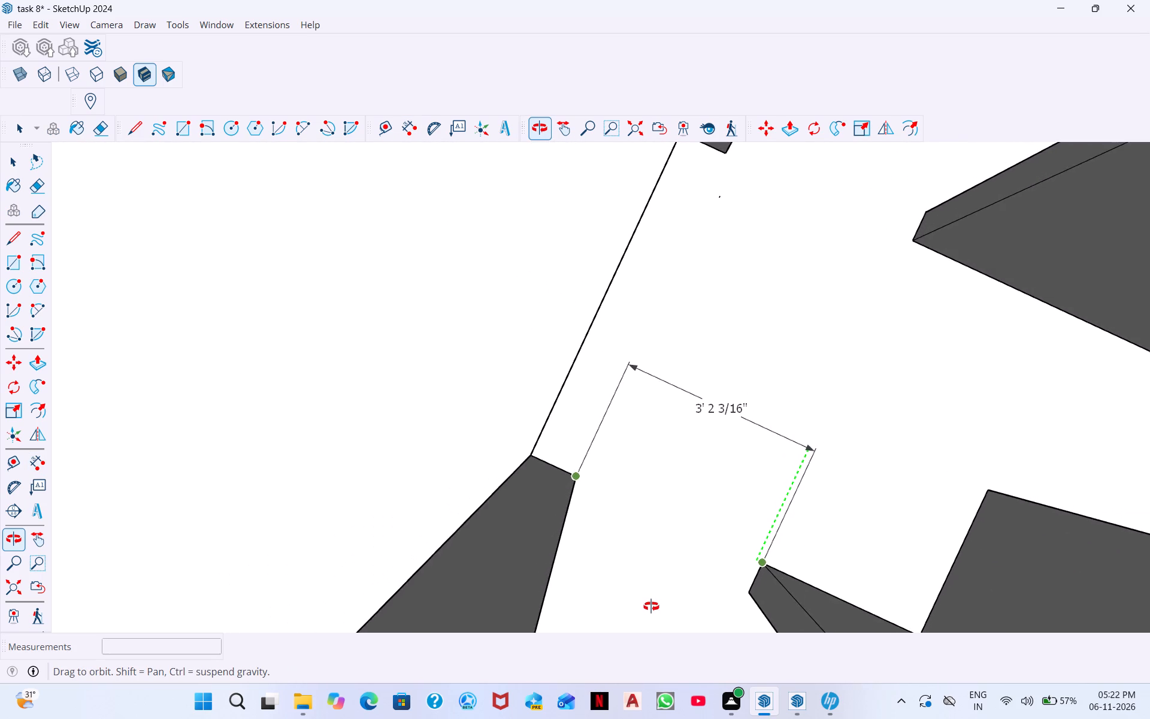
{"action": "middle_click_drag", "start_coordinate": [651, 606], "coordinate": [659, 582]}
{"action": "middle_click_drag", "start_coordinate": [685, 476], "coordinate": [689, 463]}
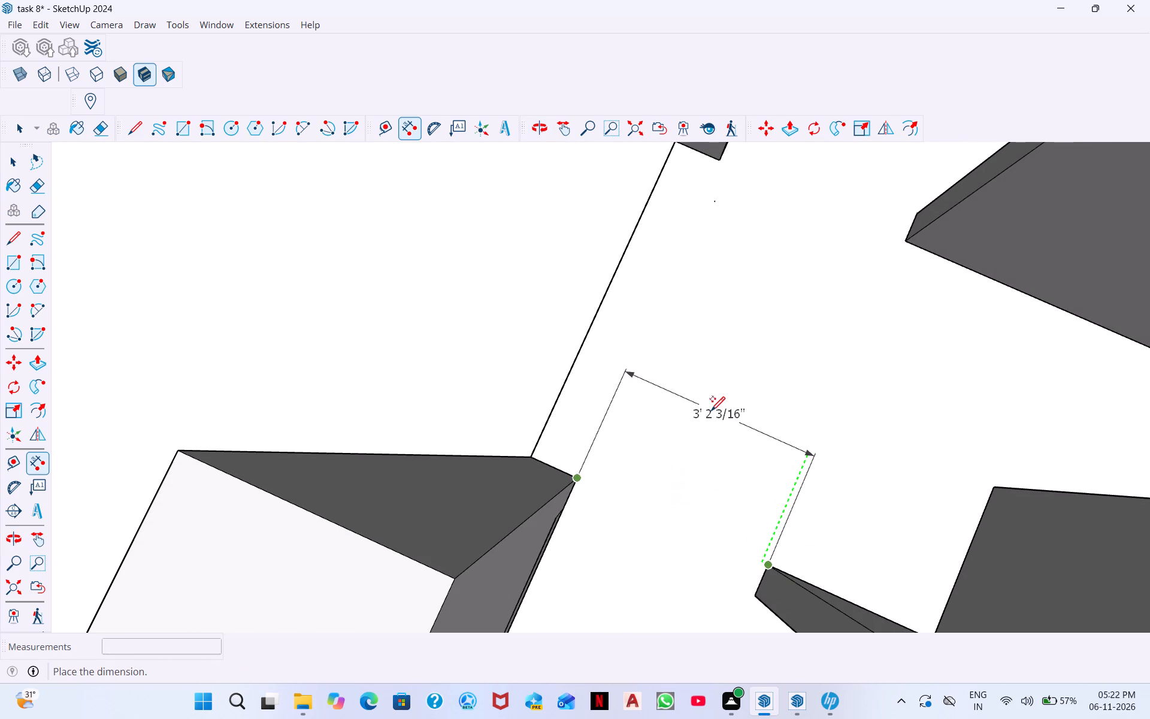
{"action": "key", "text": "Escape"}
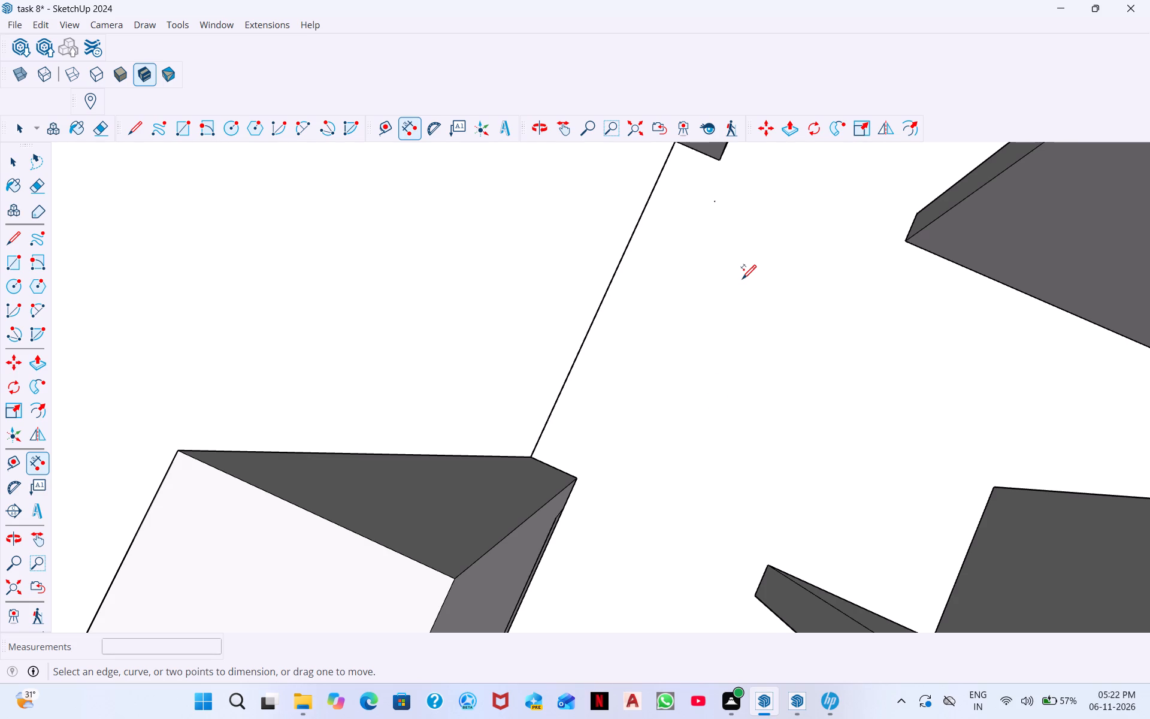
{"action": "key", "text": "Escape"}
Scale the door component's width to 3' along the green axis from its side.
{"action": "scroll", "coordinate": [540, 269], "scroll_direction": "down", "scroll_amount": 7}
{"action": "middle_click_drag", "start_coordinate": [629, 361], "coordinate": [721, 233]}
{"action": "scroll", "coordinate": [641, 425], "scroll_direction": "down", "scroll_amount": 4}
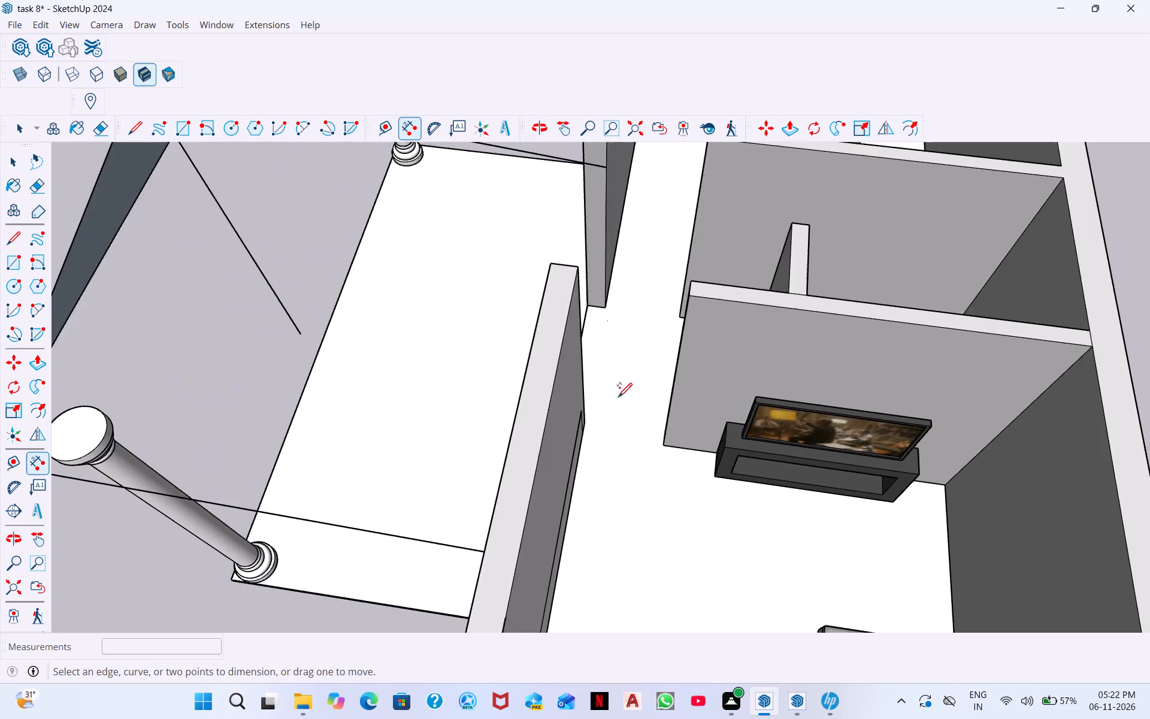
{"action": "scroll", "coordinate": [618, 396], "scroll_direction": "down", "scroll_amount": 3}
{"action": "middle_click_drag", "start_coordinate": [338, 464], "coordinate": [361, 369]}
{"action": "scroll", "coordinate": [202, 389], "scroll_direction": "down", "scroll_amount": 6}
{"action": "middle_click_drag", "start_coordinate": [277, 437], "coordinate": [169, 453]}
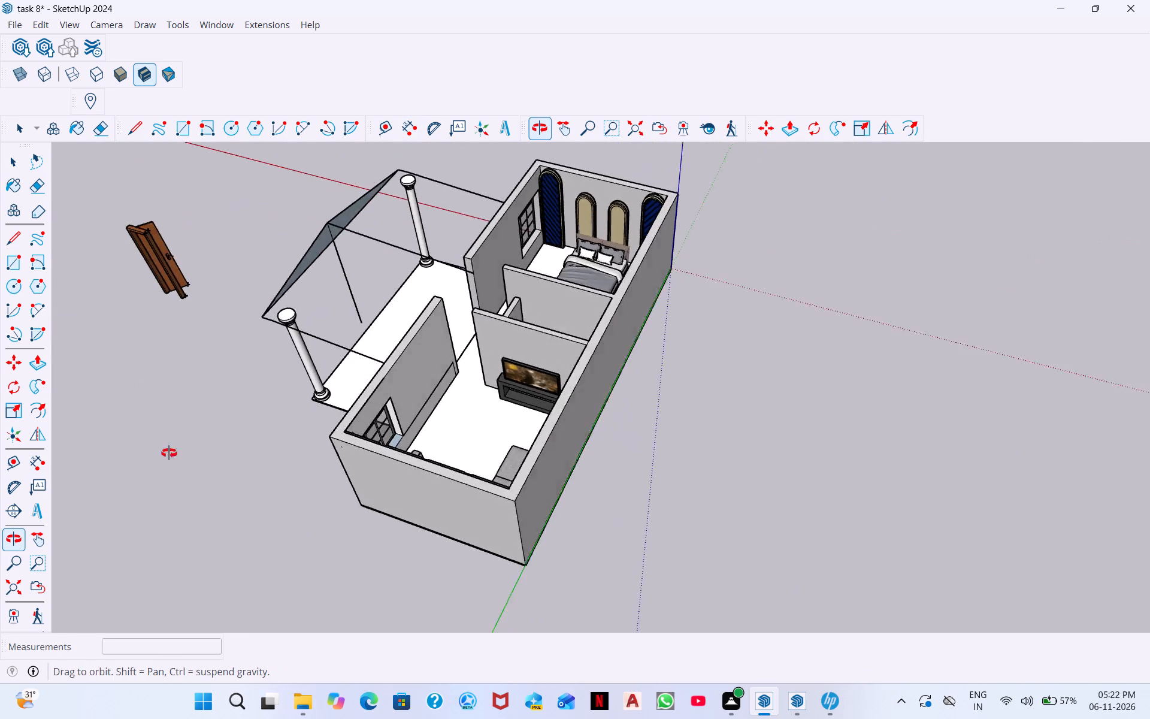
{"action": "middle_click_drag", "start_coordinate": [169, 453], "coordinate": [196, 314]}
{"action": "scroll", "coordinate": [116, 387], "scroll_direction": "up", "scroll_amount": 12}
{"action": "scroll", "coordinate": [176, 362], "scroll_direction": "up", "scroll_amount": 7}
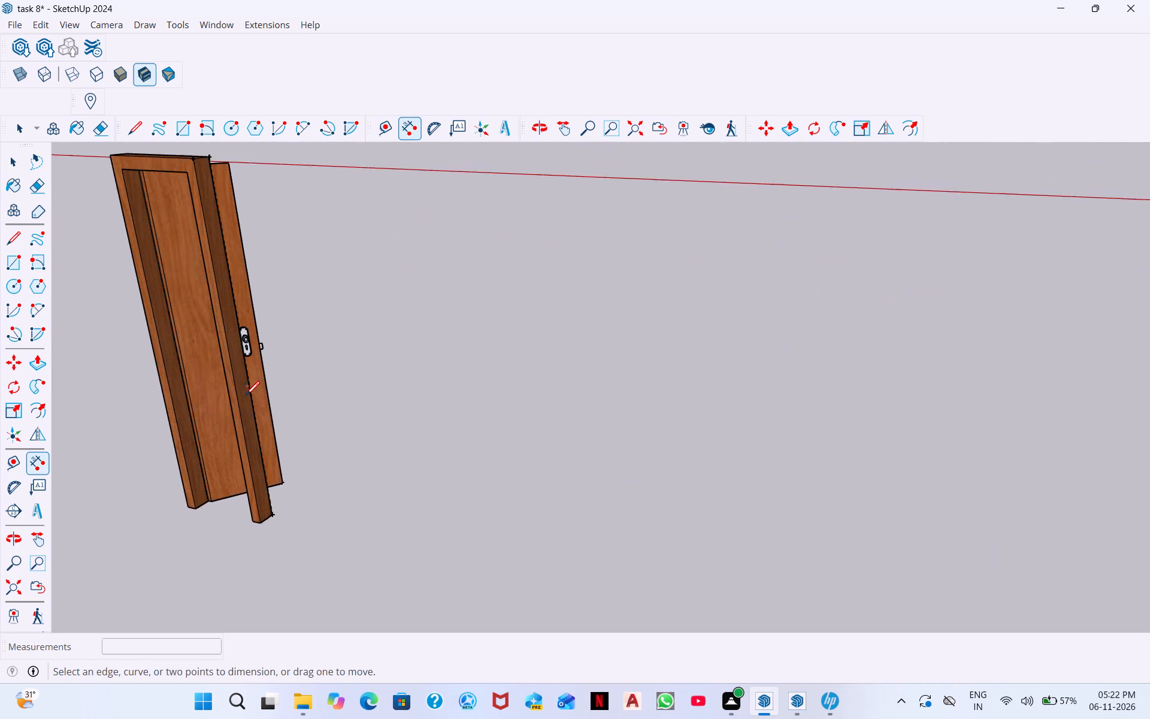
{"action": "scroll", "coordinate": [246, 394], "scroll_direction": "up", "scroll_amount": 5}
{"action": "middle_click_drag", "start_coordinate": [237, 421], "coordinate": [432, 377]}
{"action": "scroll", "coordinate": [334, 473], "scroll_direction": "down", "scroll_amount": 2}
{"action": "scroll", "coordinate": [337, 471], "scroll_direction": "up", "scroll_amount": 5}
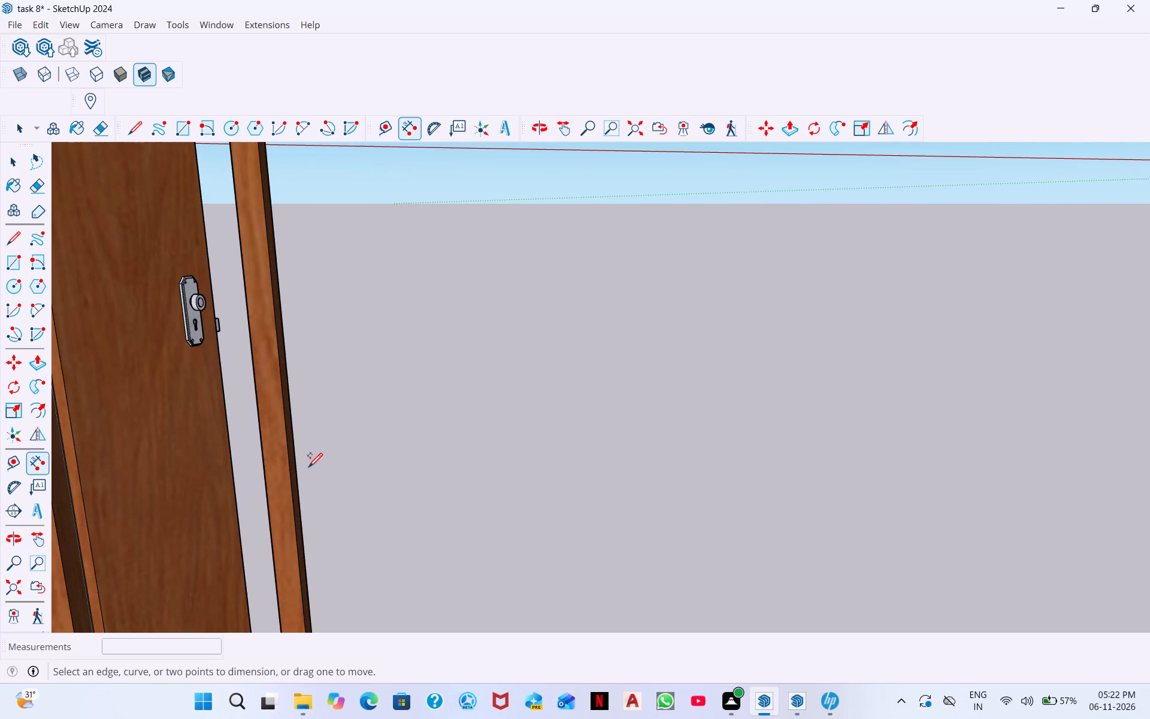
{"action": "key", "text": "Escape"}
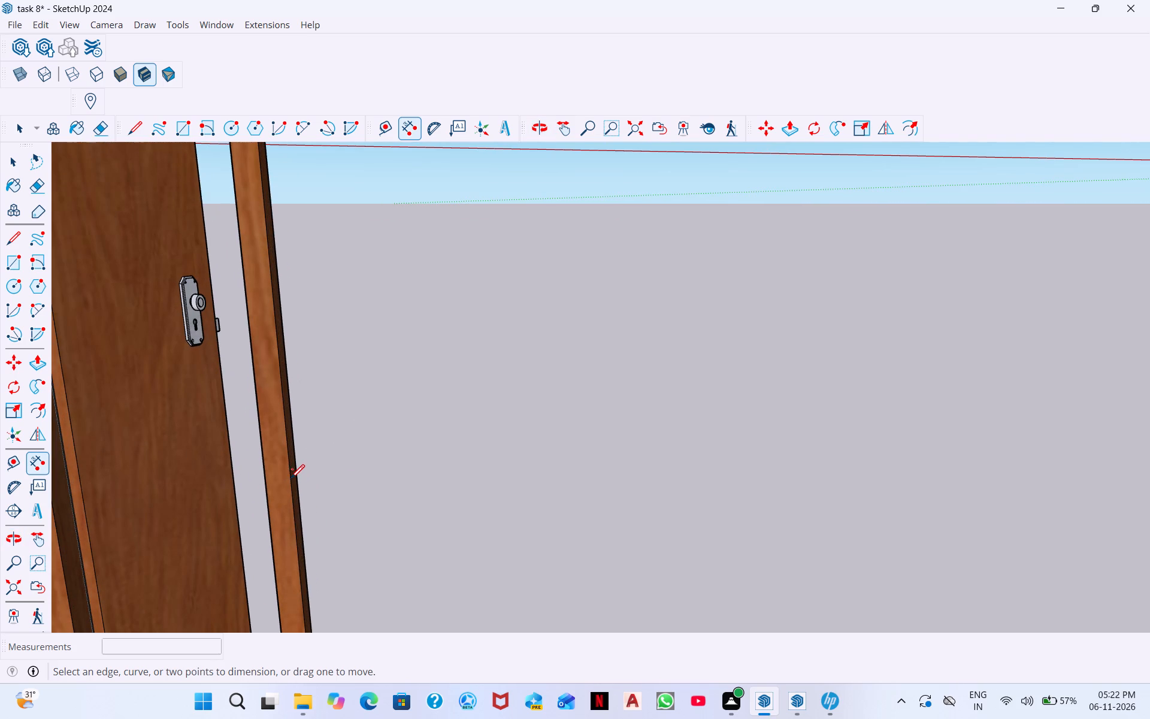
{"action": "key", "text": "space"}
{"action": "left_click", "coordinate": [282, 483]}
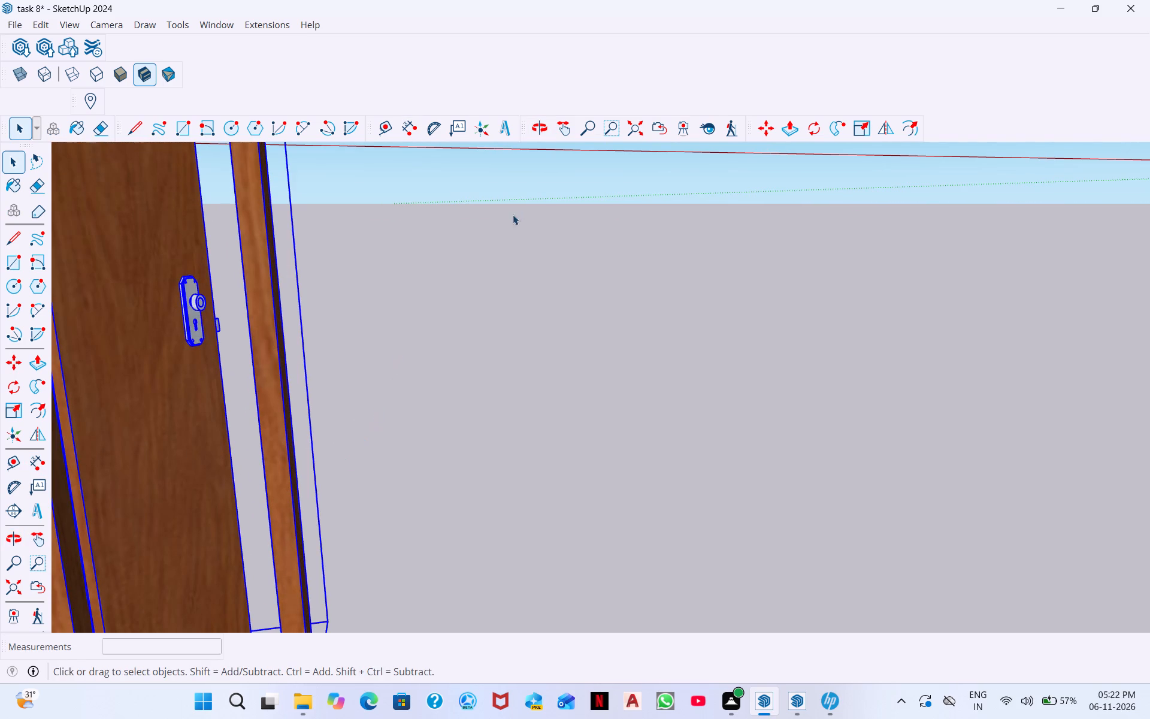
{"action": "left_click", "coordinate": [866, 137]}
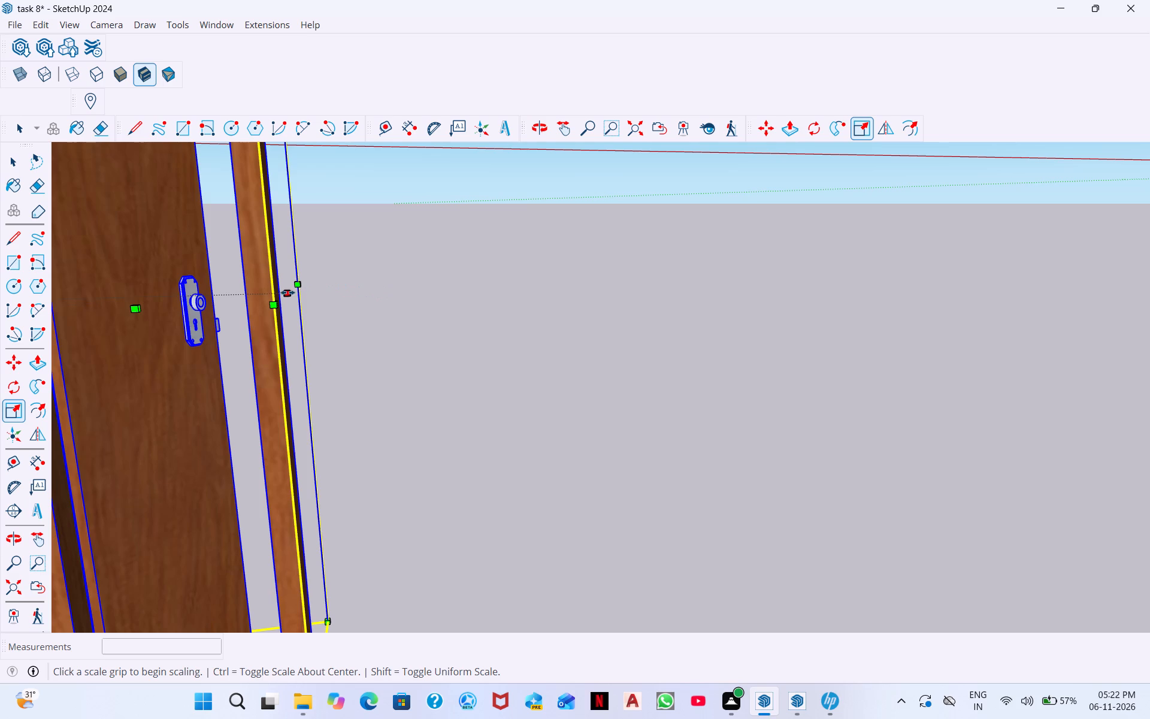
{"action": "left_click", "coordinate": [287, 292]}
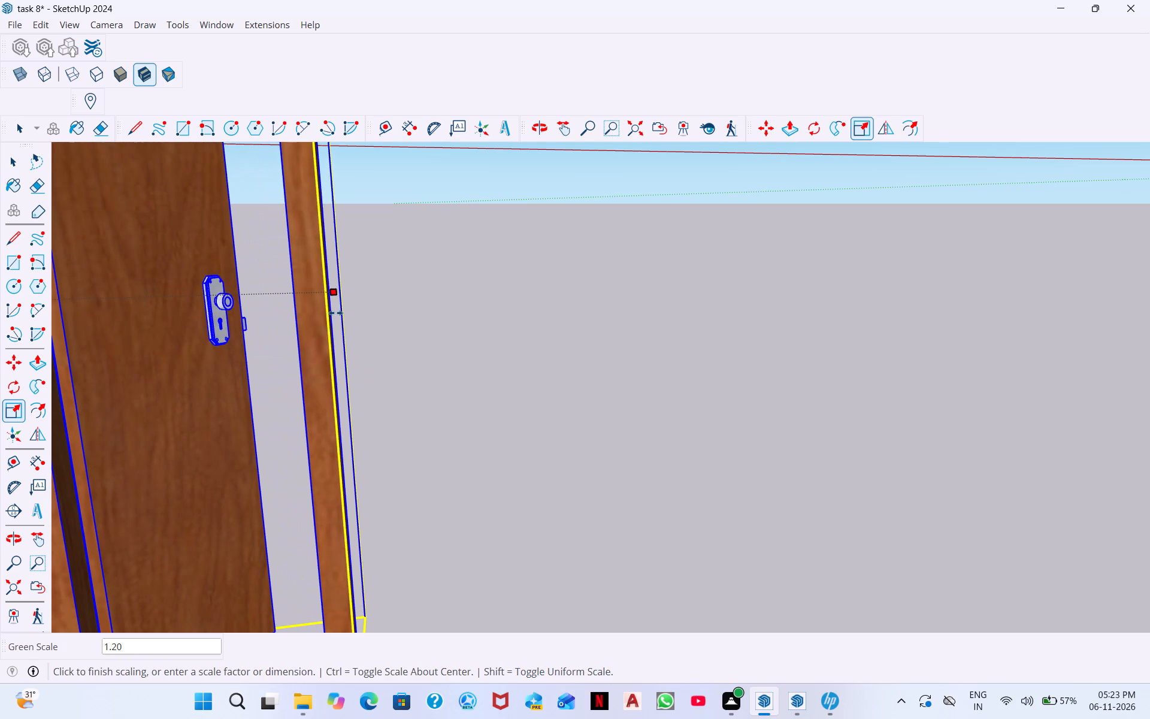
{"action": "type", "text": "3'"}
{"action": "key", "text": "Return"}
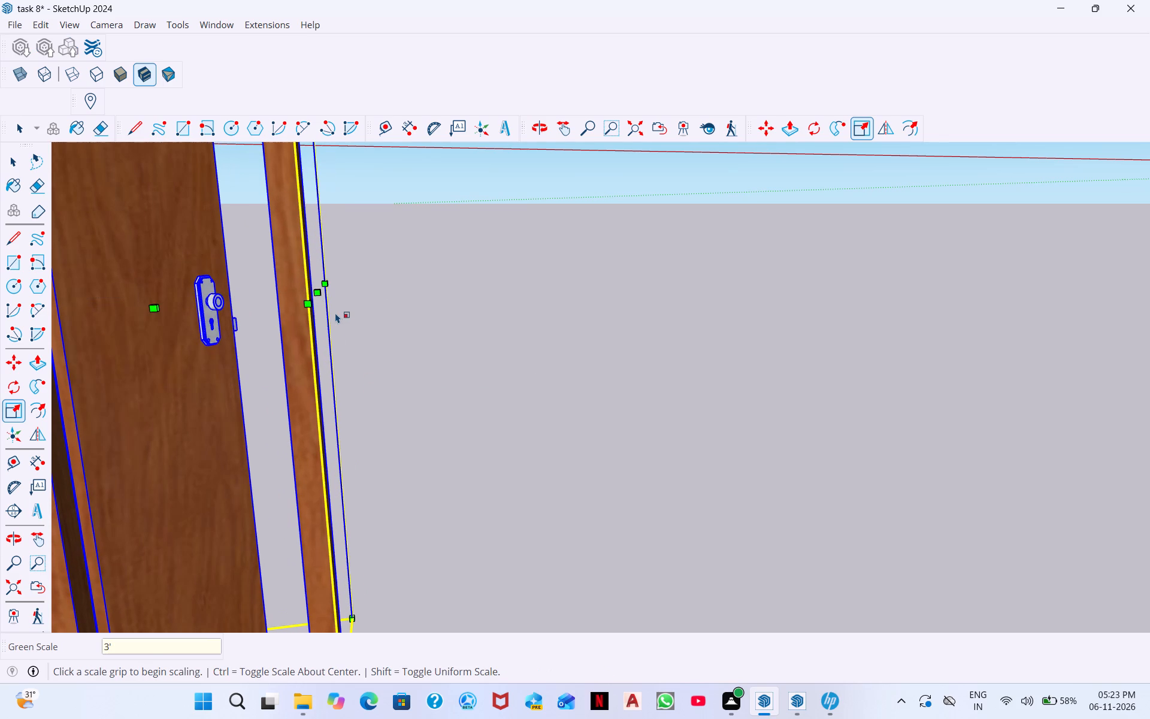
Stretch the door freehand along the green axis so the frame becomes noticeably wider.
{"action": "scroll", "coordinate": [355, 342], "scroll_direction": "down", "scroll_amount": 2}
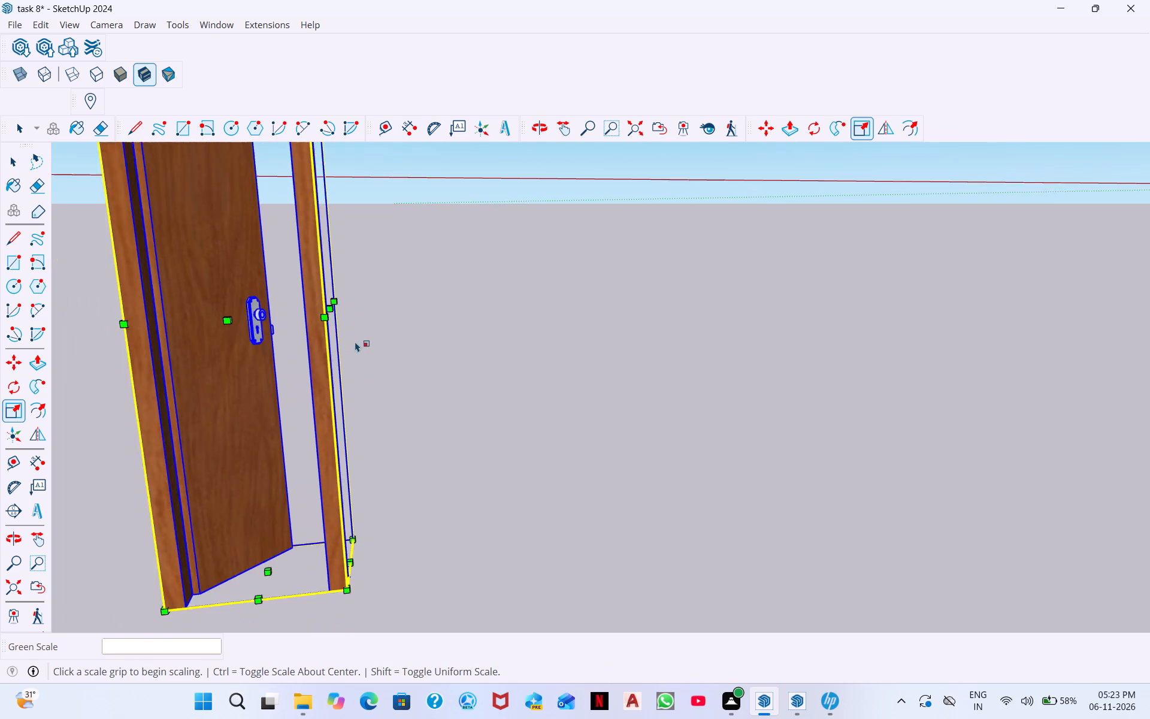
{"action": "scroll", "coordinate": [355, 342], "scroll_direction": "down", "scroll_amount": 5}
{"action": "middle_click_drag", "start_coordinate": [376, 328], "coordinate": [435, 405]}
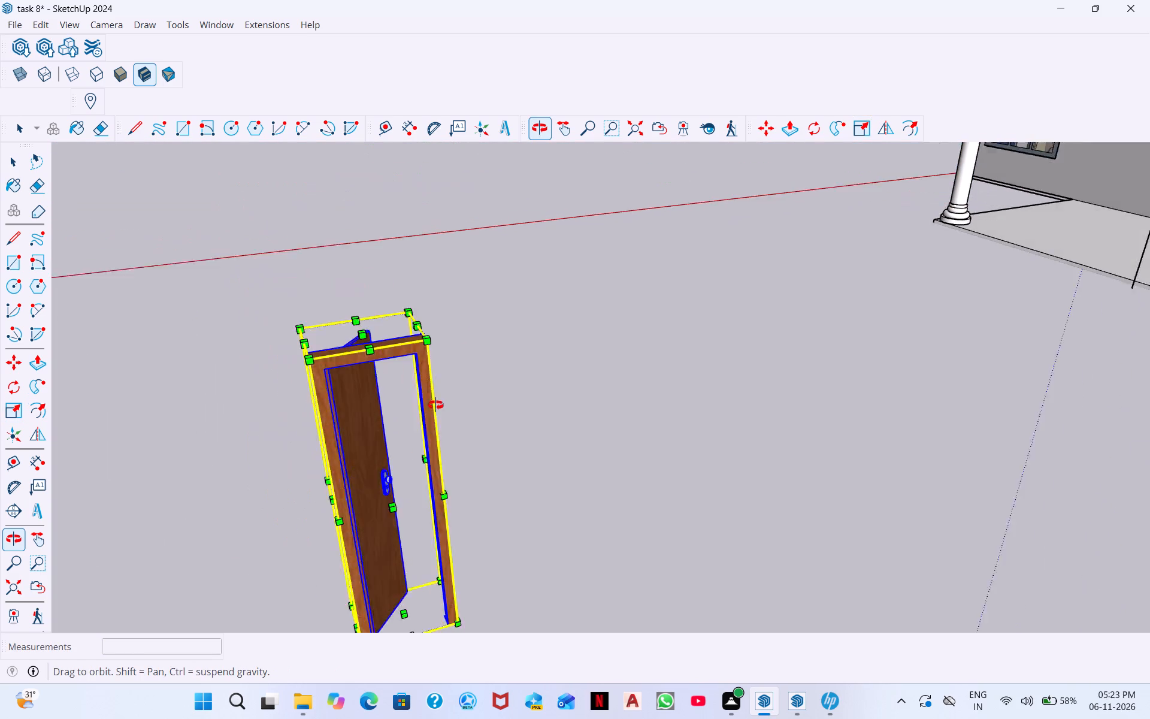
{"action": "middle_click_drag", "start_coordinate": [435, 405], "coordinate": [511, 429]}
{"action": "scroll", "coordinate": [511, 429], "scroll_direction": "down", "scroll_amount": 1}
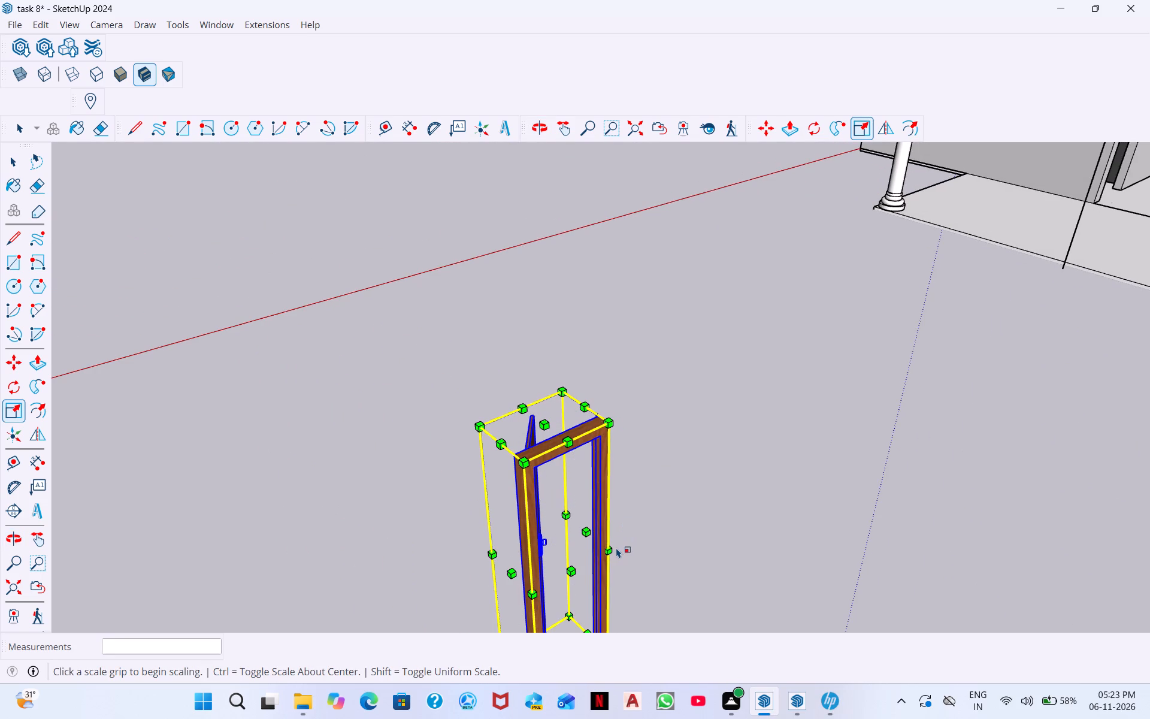
{"action": "left_click_drag", "start_coordinate": [588, 528], "coordinate": [625, 506]}
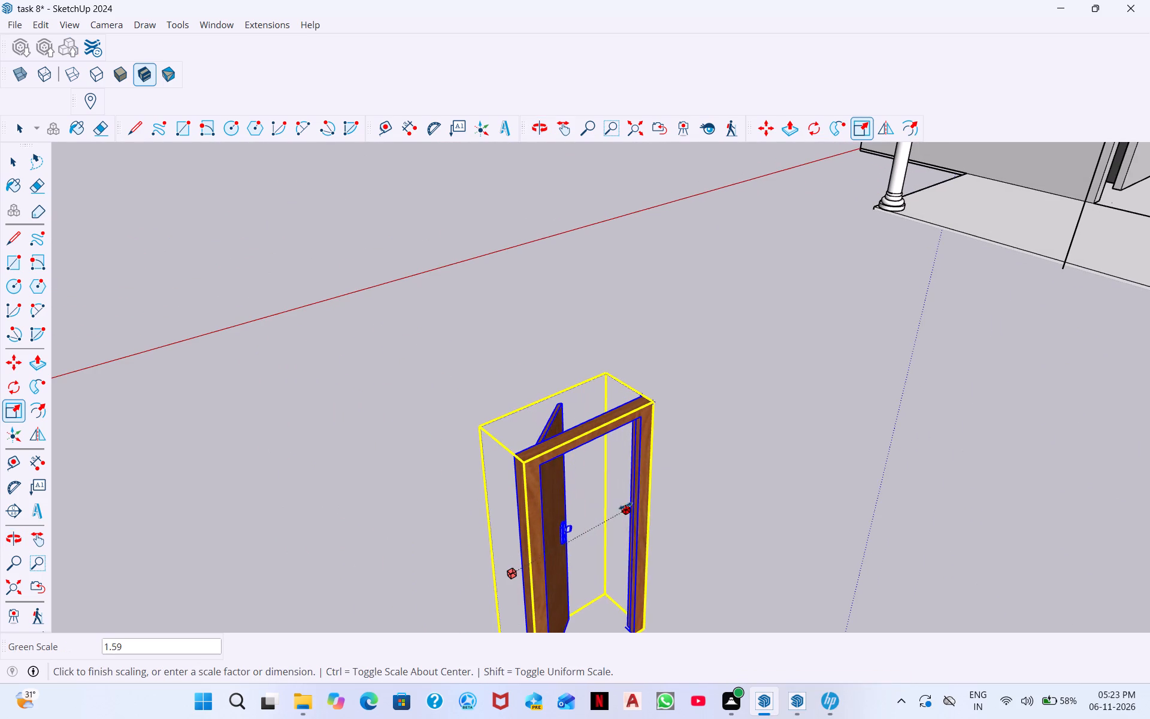
{"action": "left_click_drag", "start_coordinate": [625, 506], "coordinate": [644, 491]}
{"action": "left_click", "coordinate": [644, 491]}
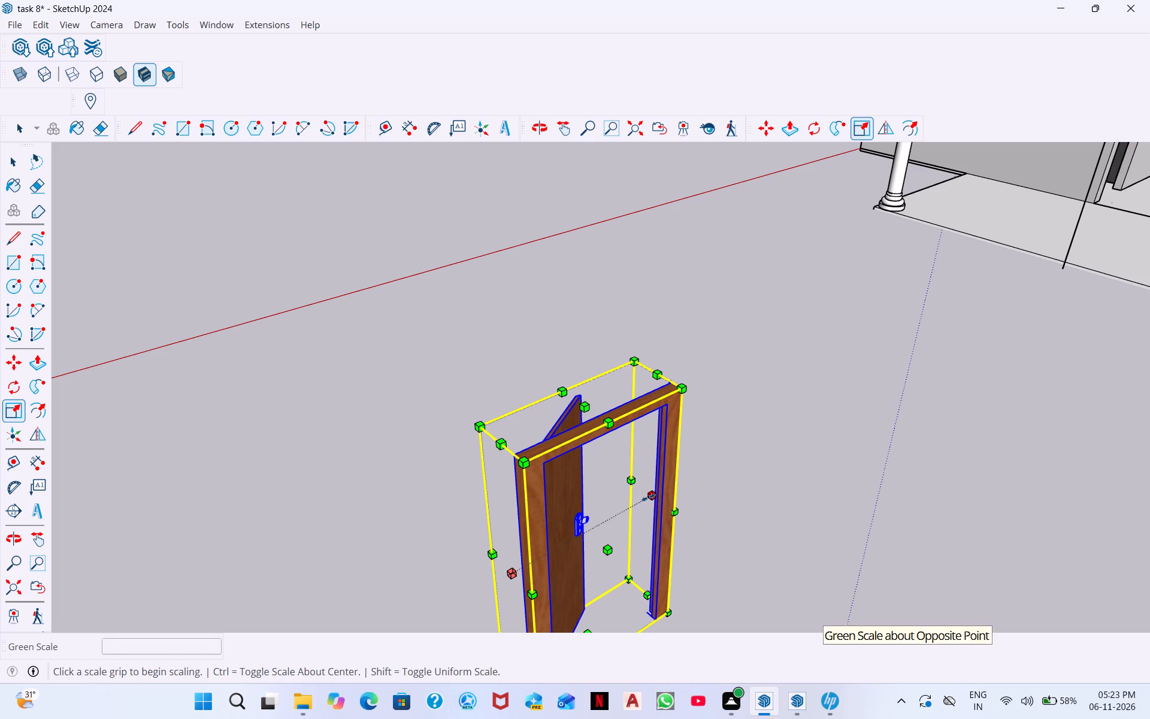
{"action": "left_click_drag", "start_coordinate": [648, 497], "coordinate": [636, 524]}
{"action": "scroll", "coordinate": [676, 524], "scroll_direction": "down", "scroll_amount": 3}
{"action": "key", "text": "space"}
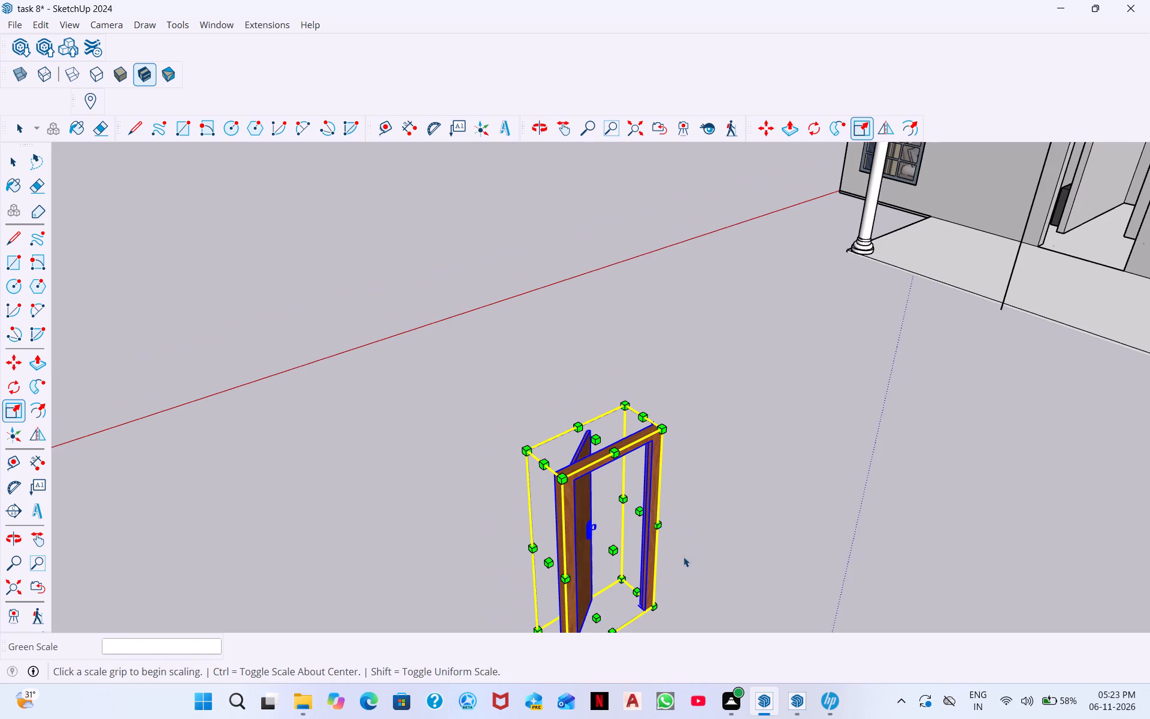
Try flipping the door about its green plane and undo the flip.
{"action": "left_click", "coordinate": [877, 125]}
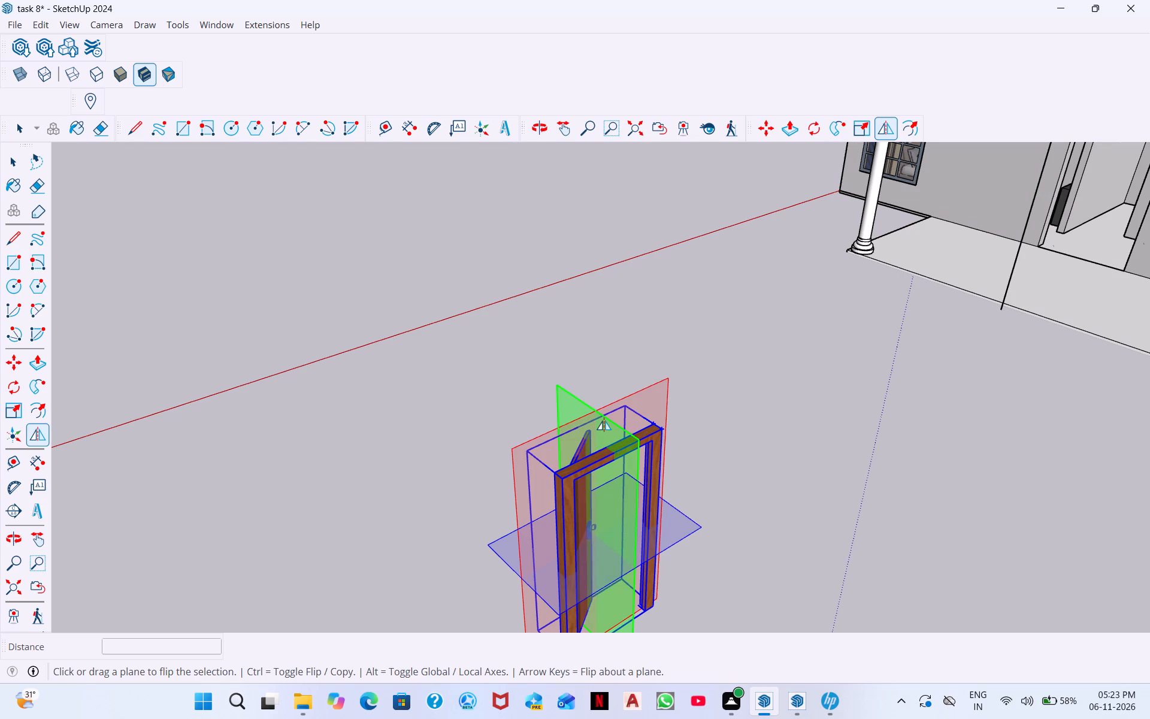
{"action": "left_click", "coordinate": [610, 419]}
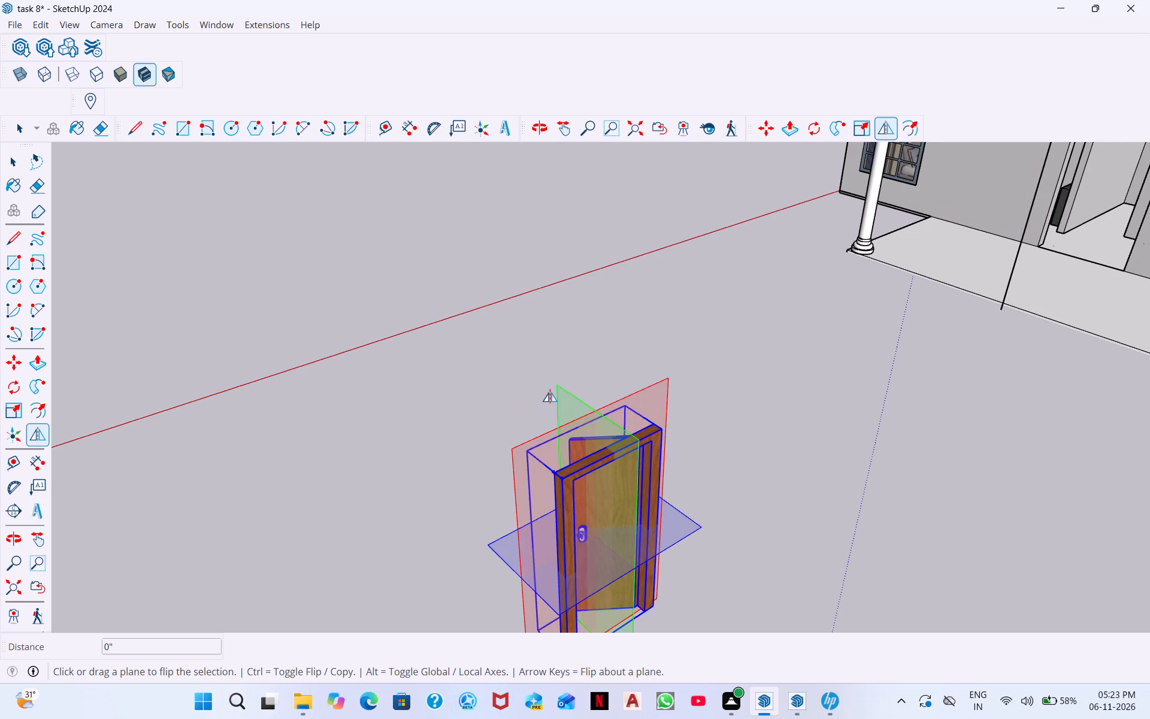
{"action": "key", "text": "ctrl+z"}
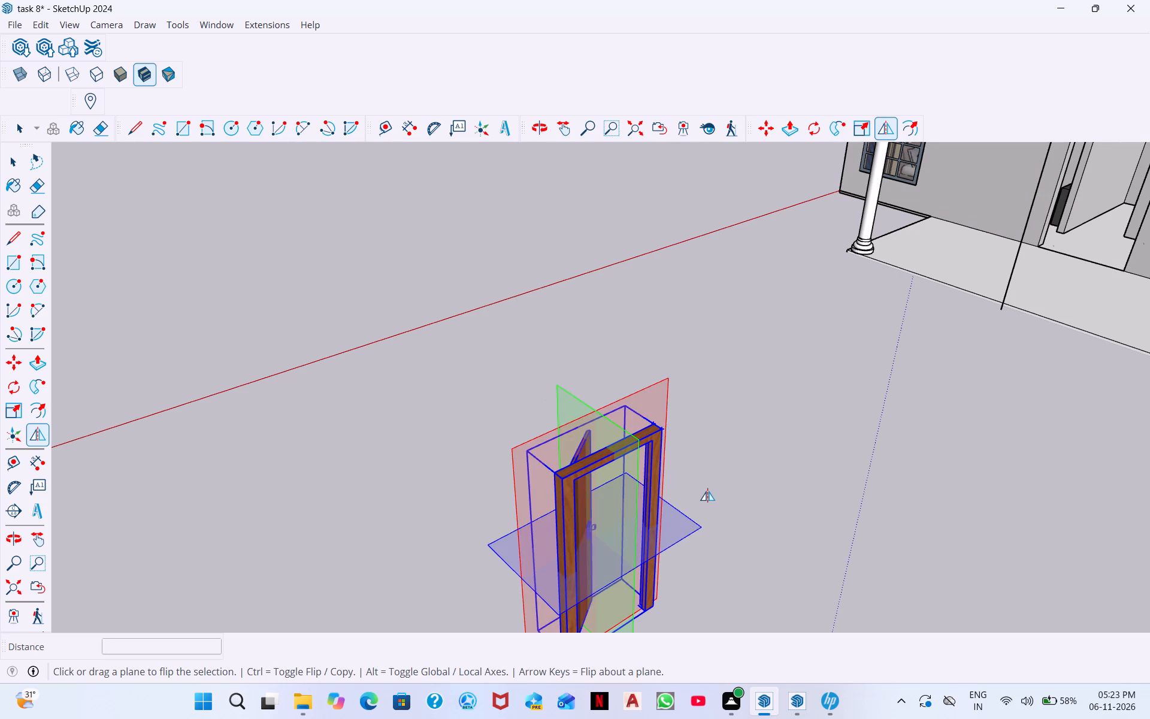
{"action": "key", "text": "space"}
Copy the door about 10' 6" along the red axis toward the house, picking it up by its bottom frame corner.
{"action": "middle_click_drag", "start_coordinate": [646, 540], "coordinate": [592, 462]}
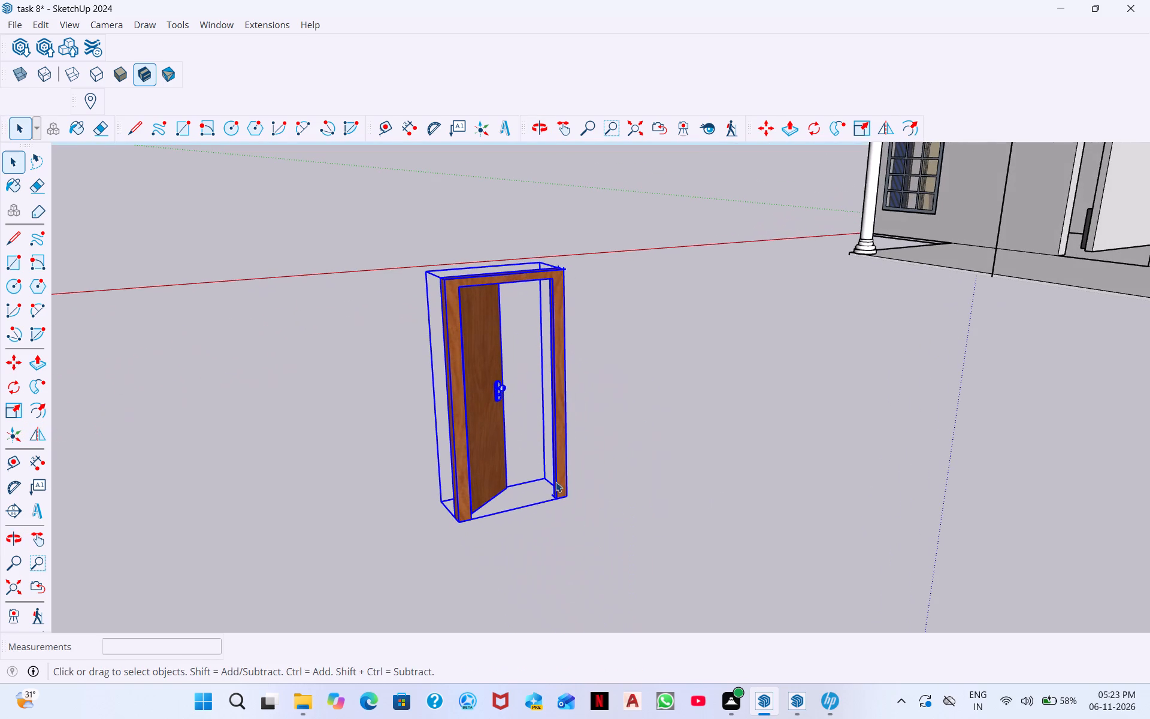
{"action": "left_click", "coordinate": [766, 133]}
{"action": "left_click", "coordinate": [457, 519]}
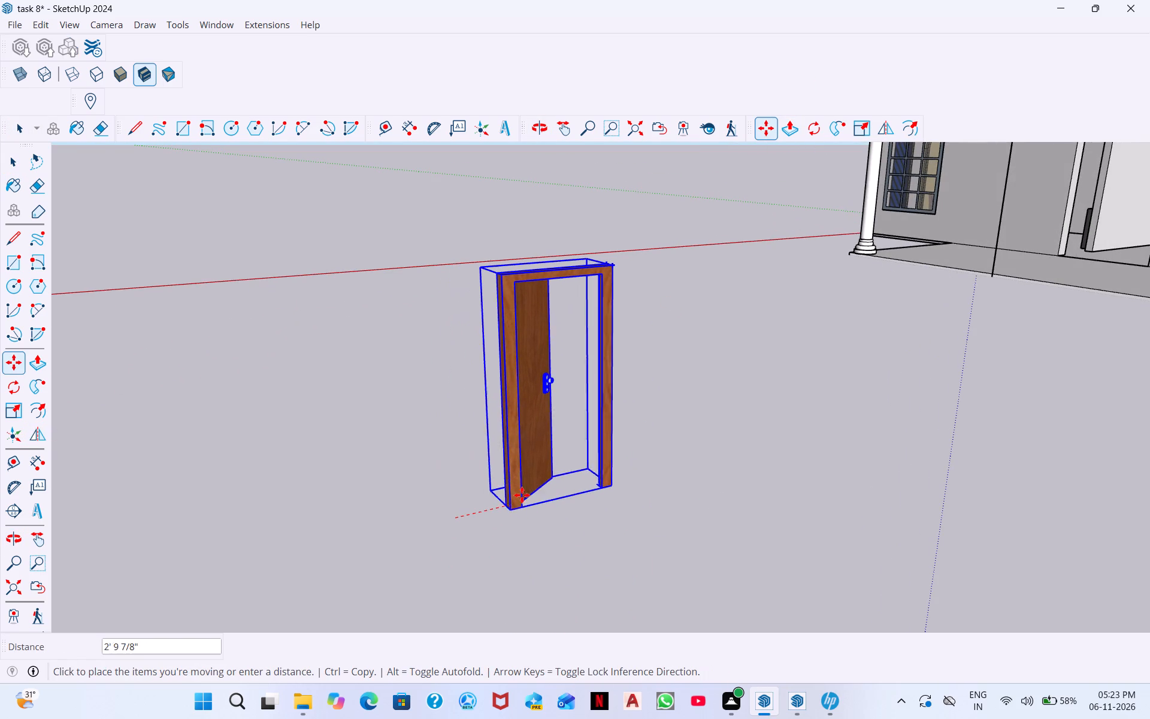
{"action": "left_click", "coordinate": [664, 463]}
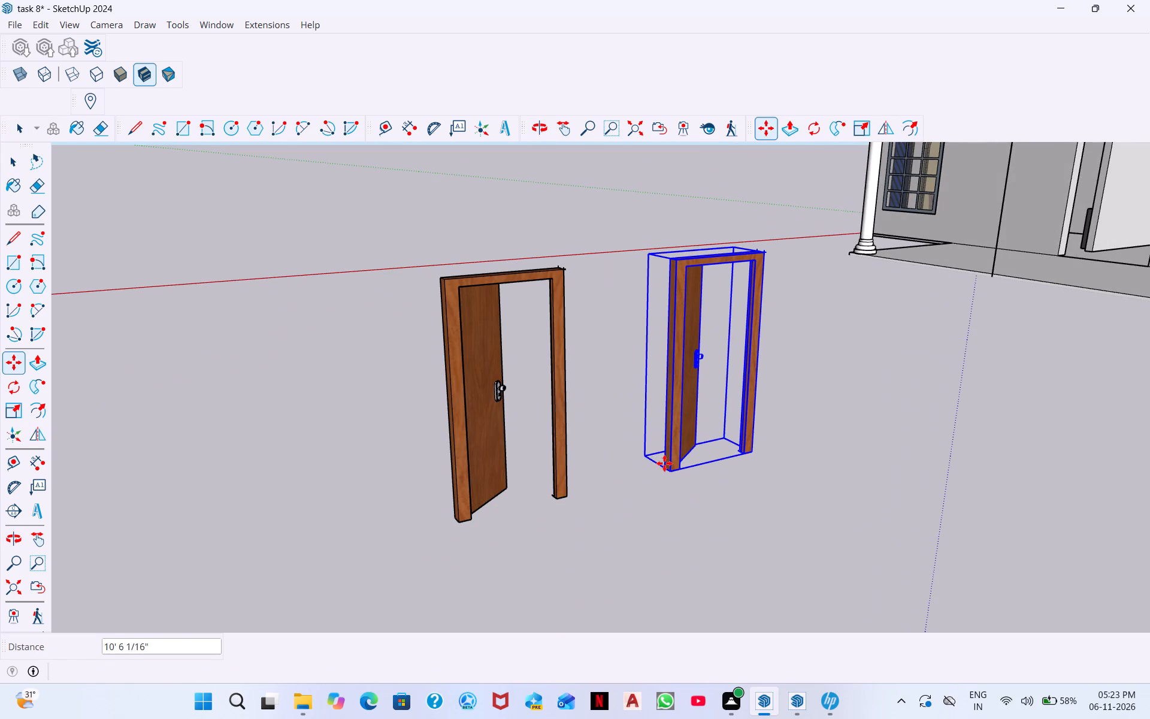
{"action": "key", "text": "Escape"}
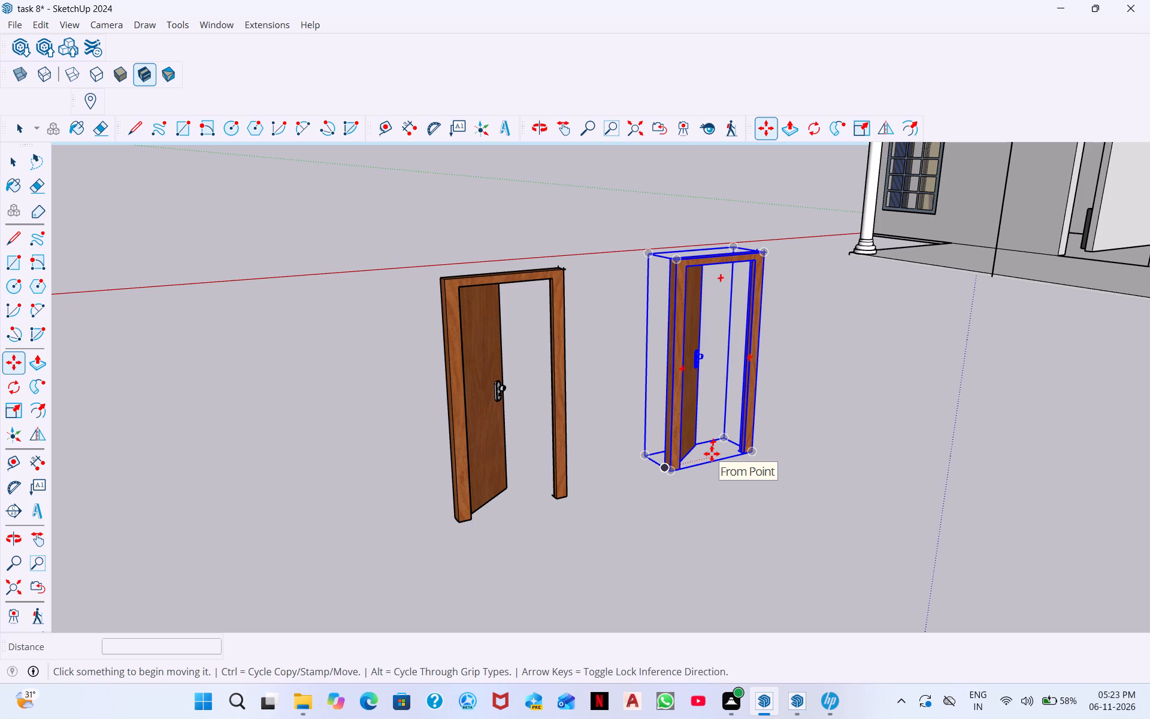
{"action": "left_click", "coordinate": [698, 464]}
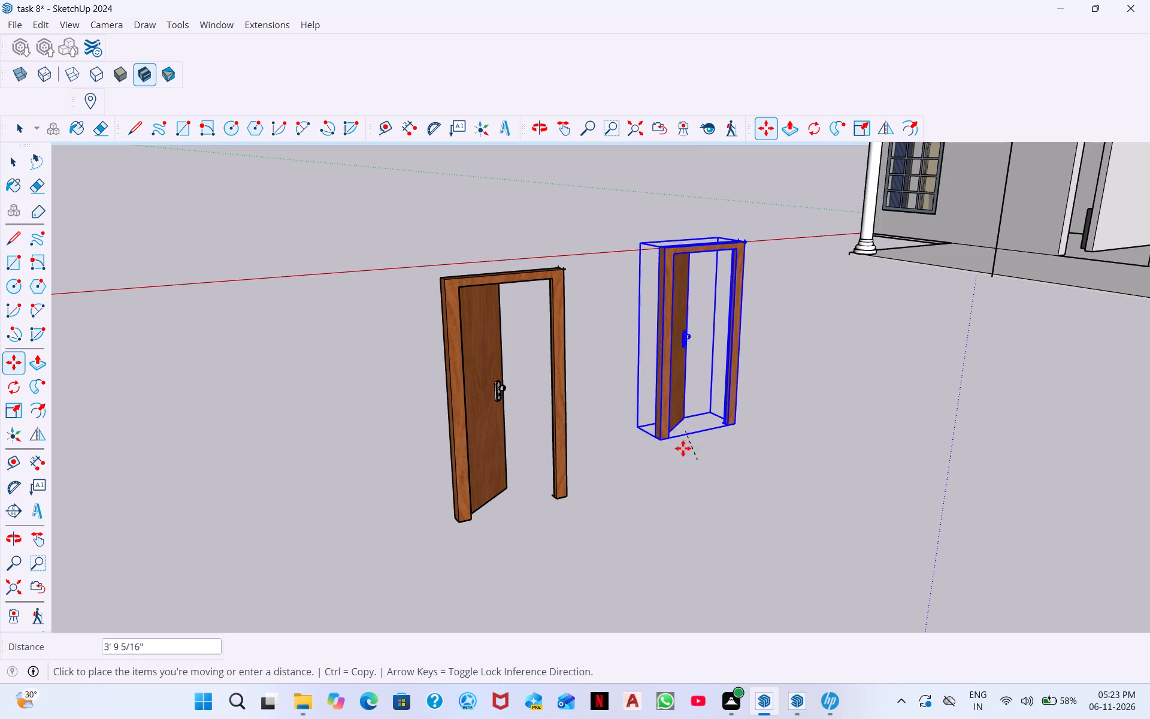
{"action": "key", "text": "Escape"}
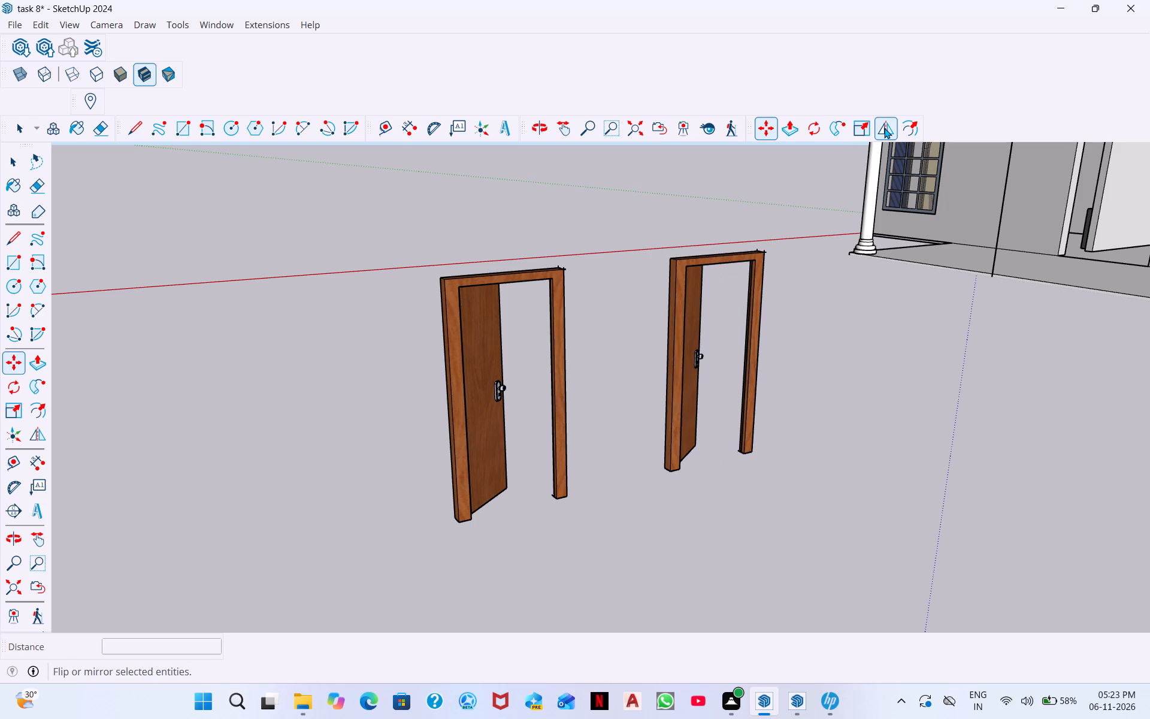
Flip the copied door about its red plane.
{"action": "left_click", "coordinate": [885, 126]}
{"action": "left_click", "coordinate": [721, 256]}
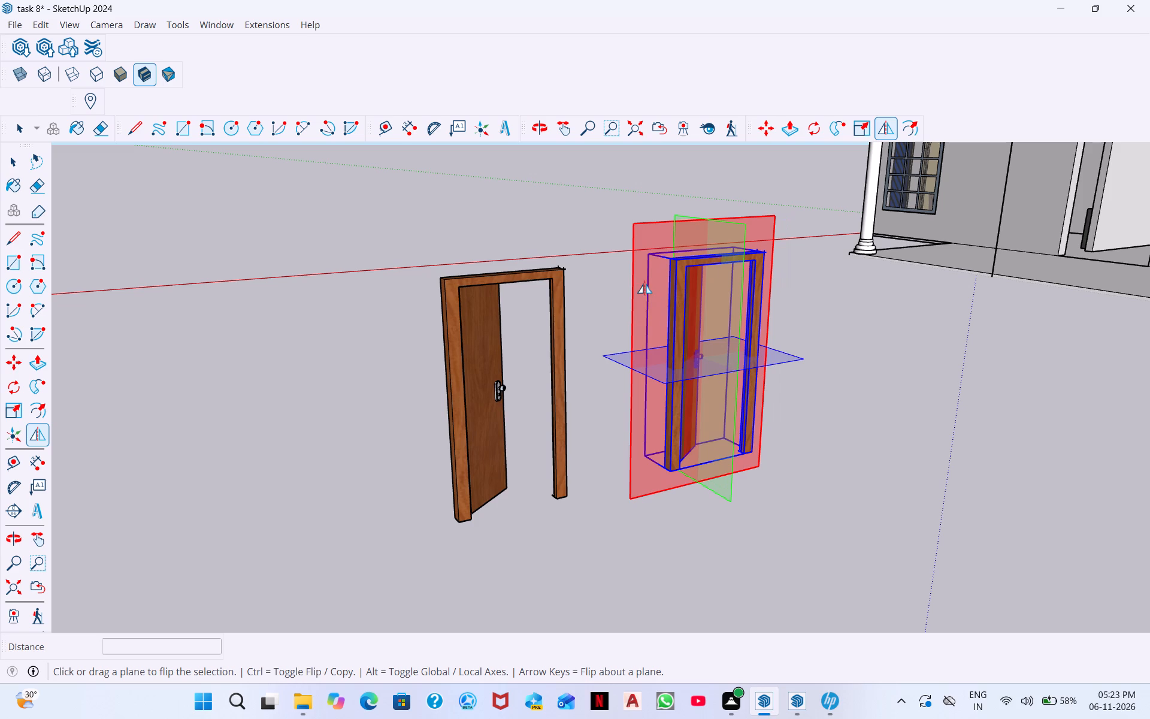
{"action": "left_click", "coordinate": [639, 235]}
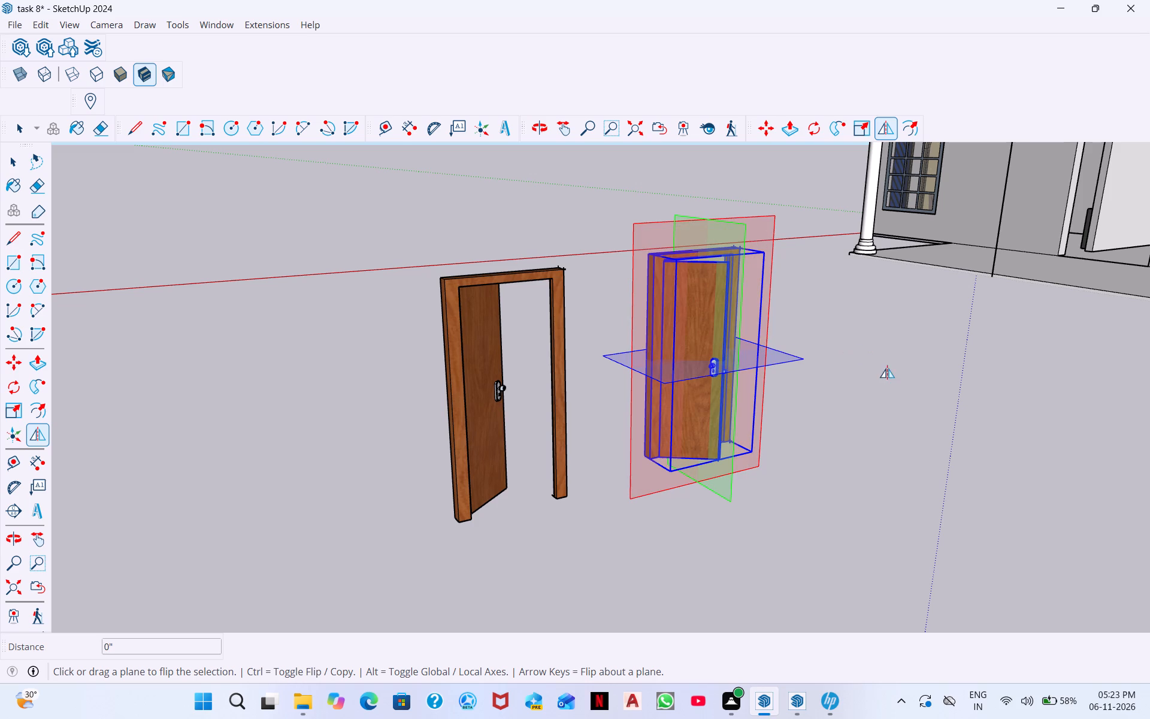
{"action": "key", "text": "space"}
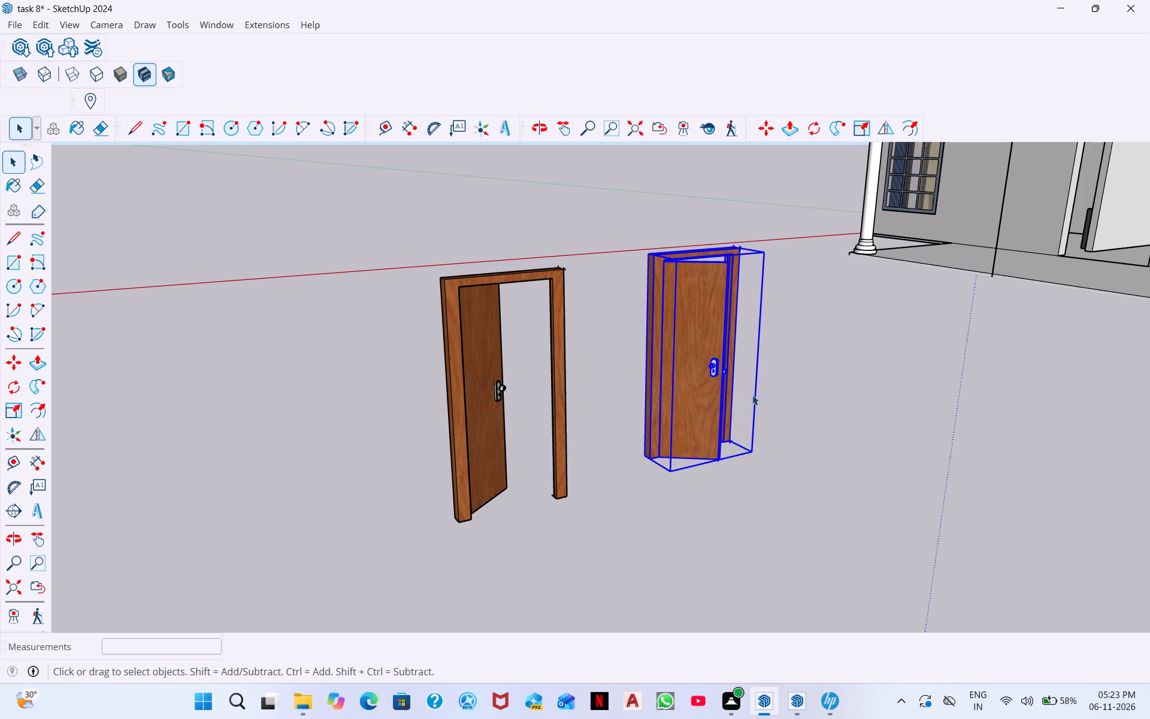
Move the original door about 43' 10" into the bedroom doorway, placing its bottom frame corner on the doorway's bottom corner.
{"action": "middle_click_drag", "start_coordinate": [752, 395], "coordinate": [979, 432]}
{"action": "scroll", "coordinate": [864, 419], "scroll_direction": "up", "scroll_amount": 6}
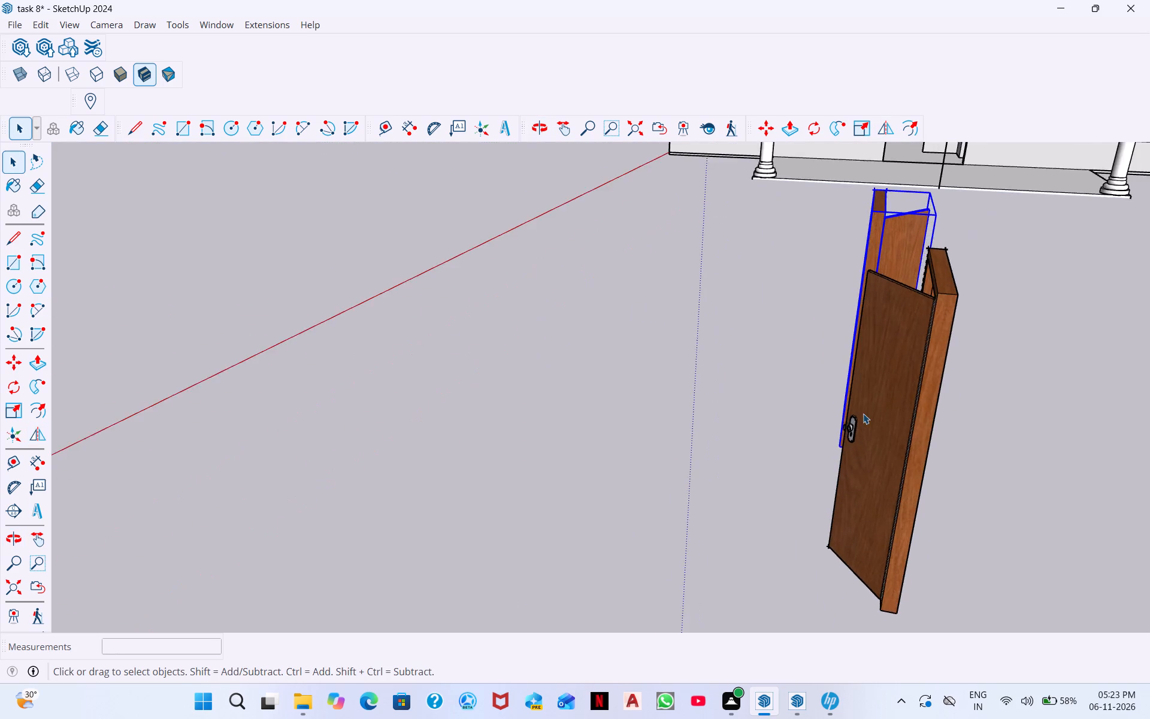
{"action": "scroll", "coordinate": [863, 413], "scroll_direction": "up", "scroll_amount": 3}
{"action": "middle_click_drag", "start_coordinate": [861, 404], "coordinate": [1096, 492]}
{"action": "scroll", "coordinate": [906, 469], "scroll_direction": "down", "scroll_amount": 1}
{"action": "scroll", "coordinate": [1103, 485], "scroll_direction": "down", "scroll_amount": 1}
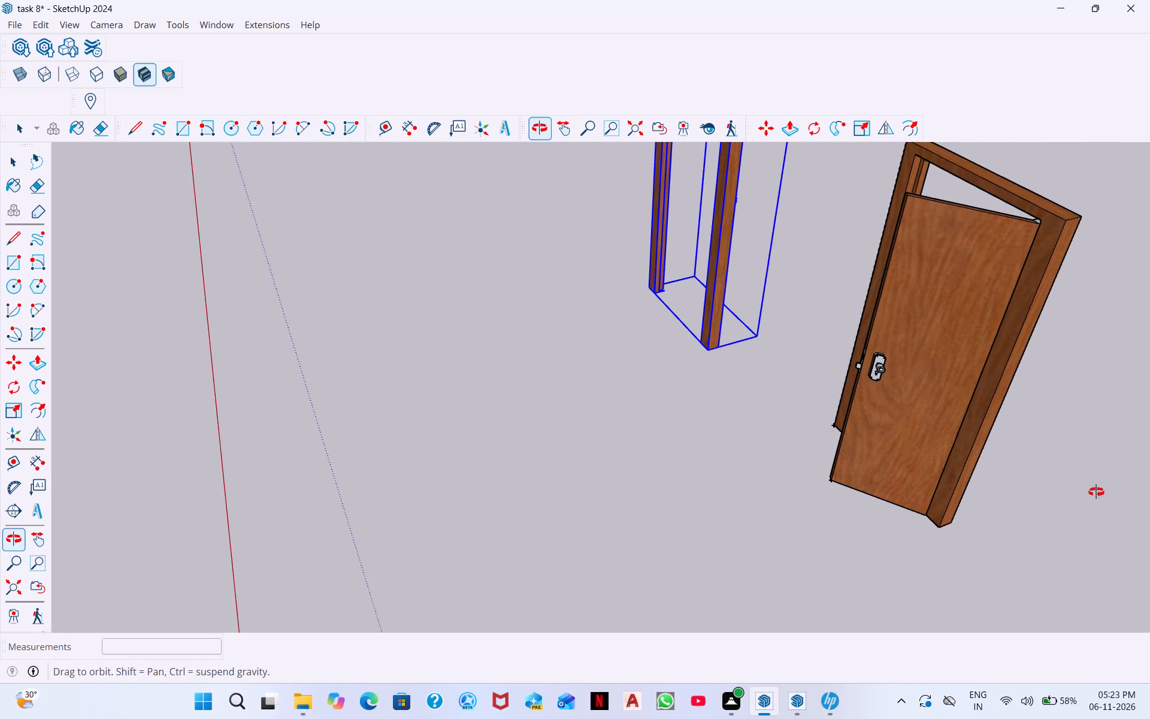
{"action": "middle_click_drag", "start_coordinate": [1096, 492], "coordinate": [1084, 499]}
{"action": "scroll", "coordinate": [1024, 481], "scroll_direction": "up", "scroll_amount": 4}
{"action": "scroll", "coordinate": [1024, 481], "scroll_direction": "down", "scroll_amount": 8}
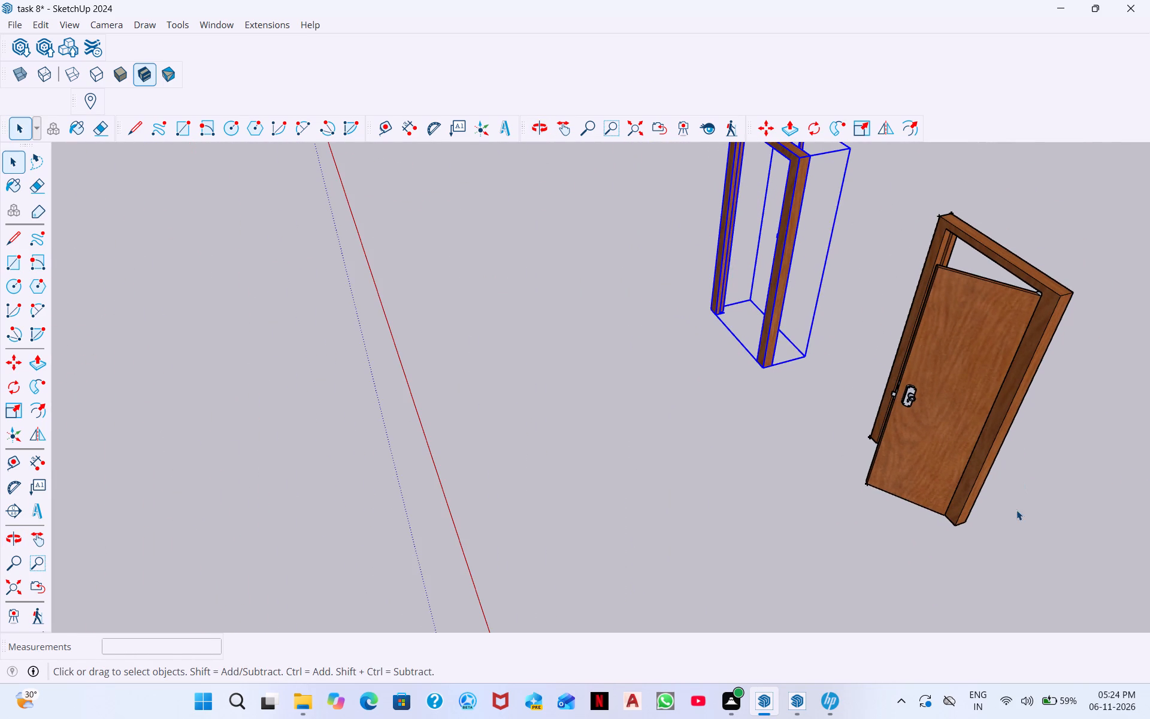
{"action": "left_click", "coordinate": [958, 527]}
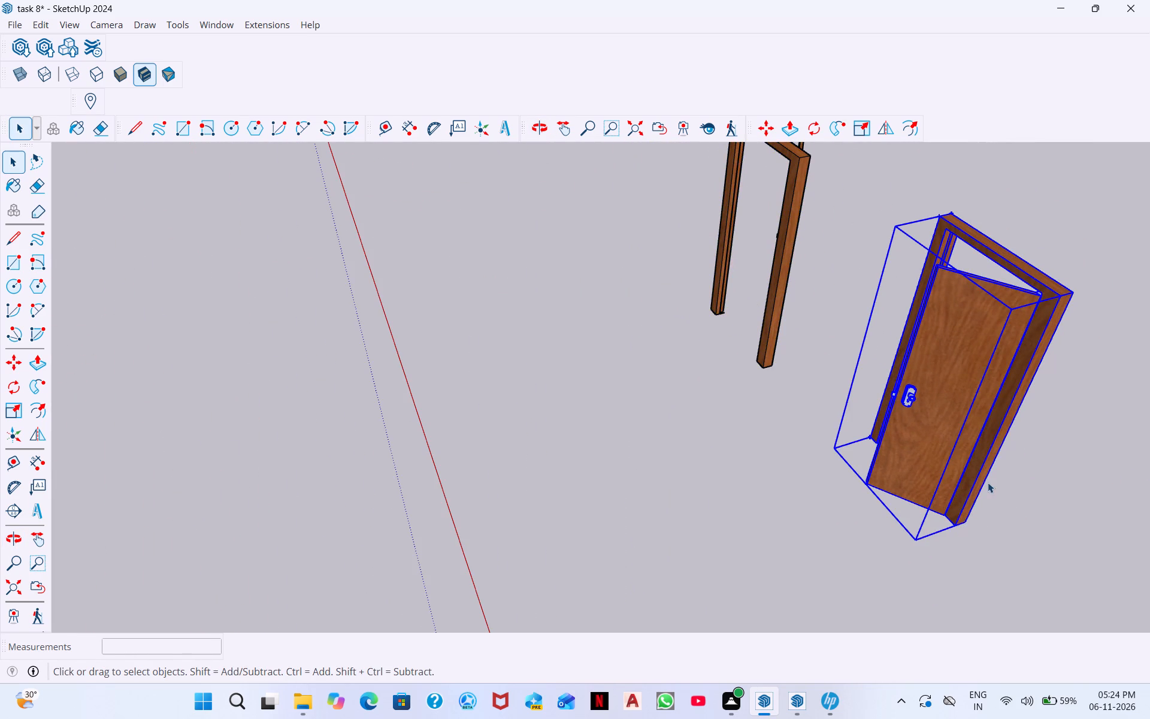
{"action": "middle_click_drag", "start_coordinate": [988, 482], "coordinate": [526, 313]}
{"action": "scroll", "coordinate": [516, 418], "scroll_direction": "down", "scroll_amount": 2}
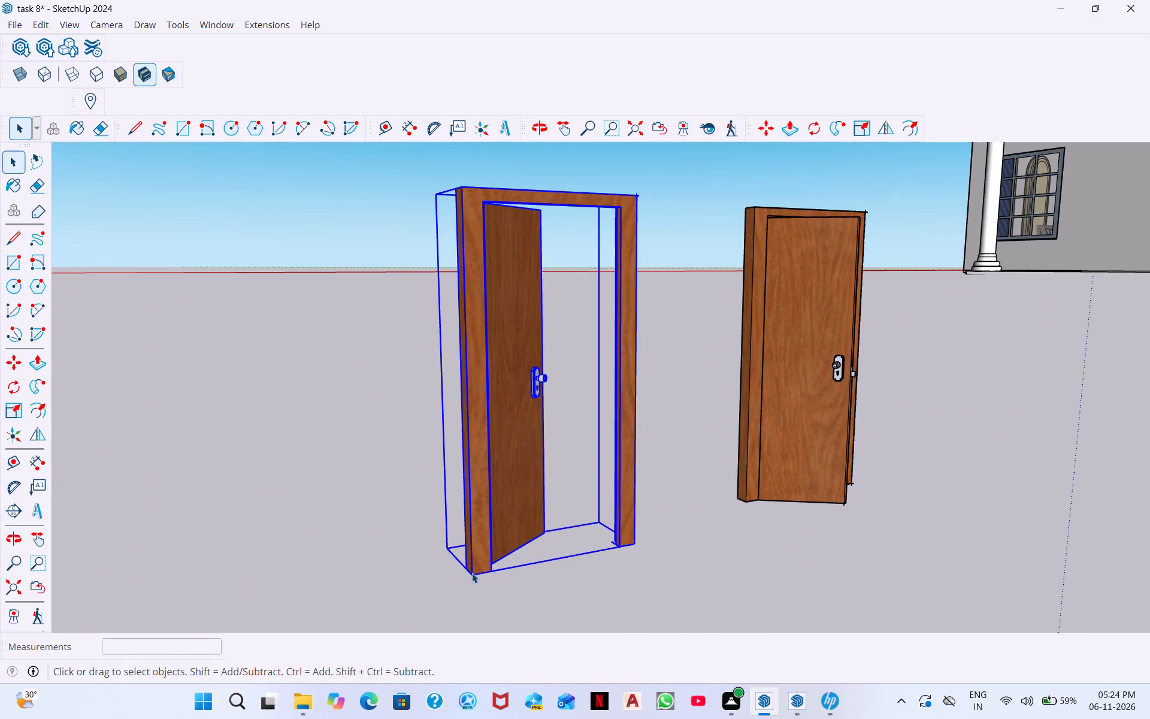
{"action": "left_click", "coordinate": [761, 130]}
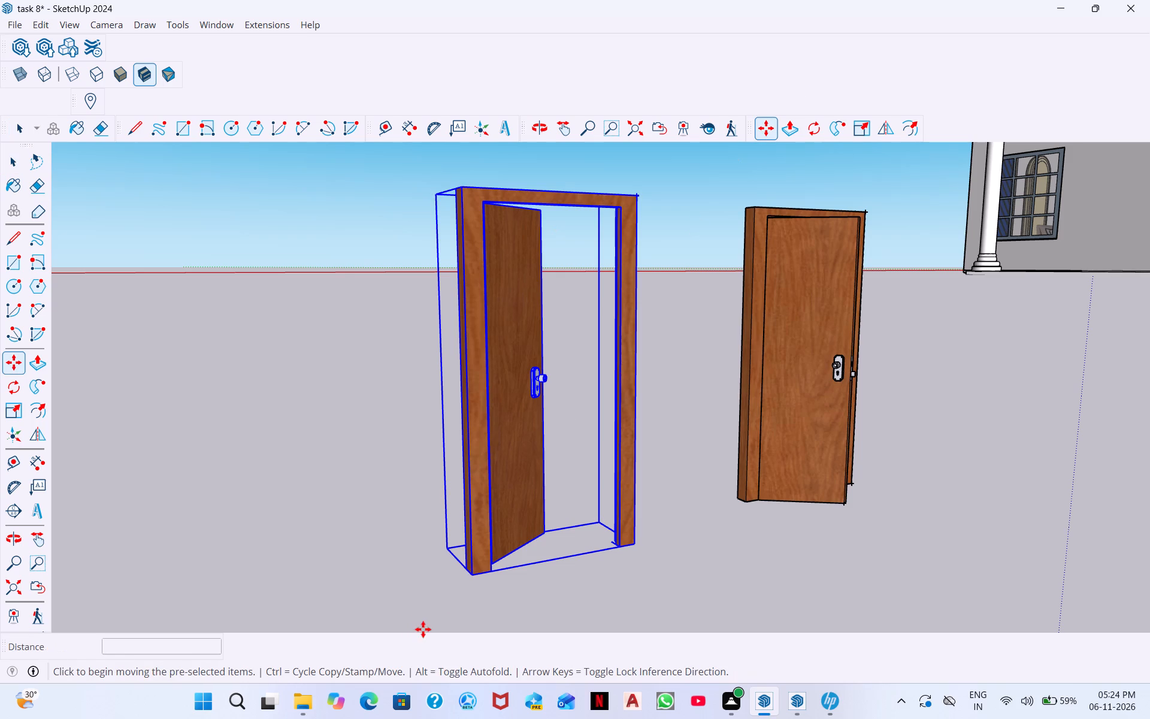
{"action": "left_click", "coordinate": [475, 570]}
{"action": "scroll", "coordinate": [1079, 246], "scroll_direction": "down", "scroll_amount": 3}
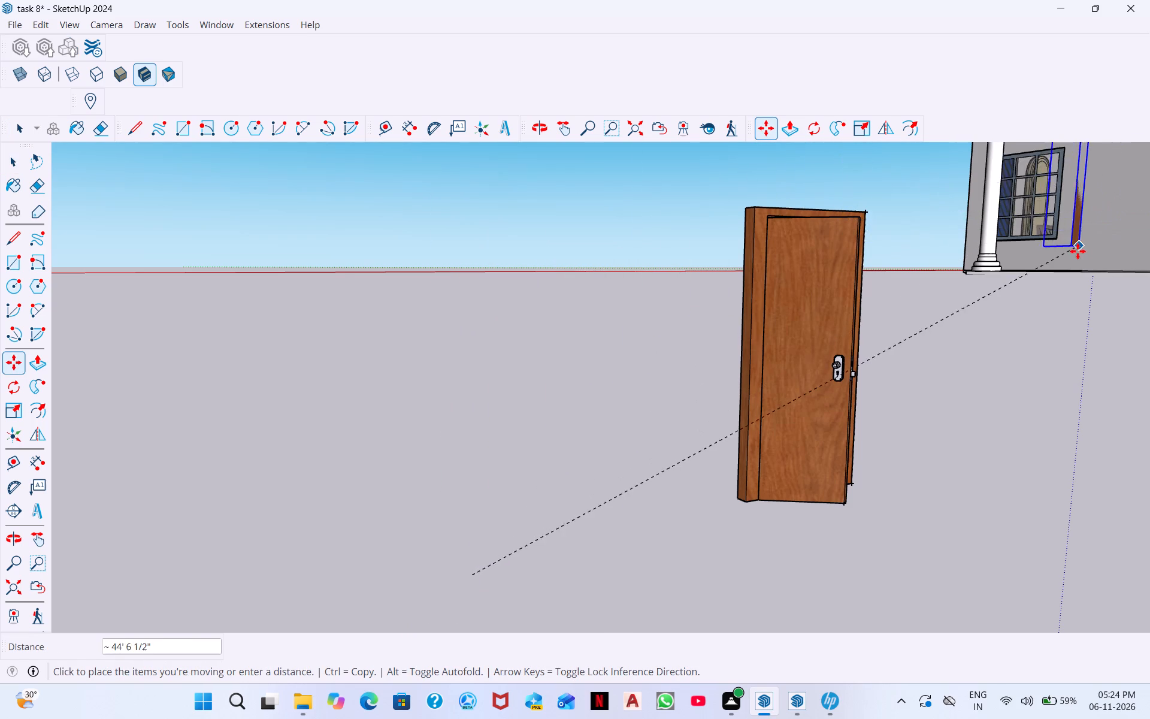
{"action": "scroll", "coordinate": [1078, 251], "scroll_direction": "down", "scroll_amount": 6}
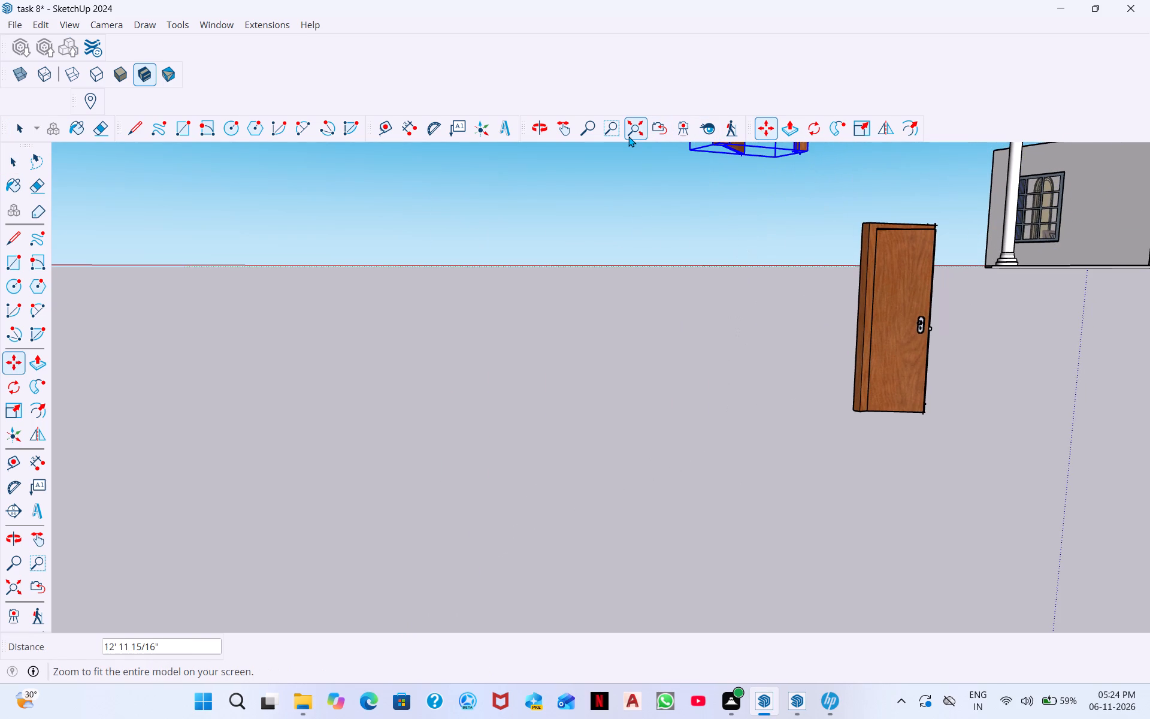
{"action": "left_click", "coordinate": [628, 136]}
{"action": "middle_click_drag", "start_coordinate": [784, 395], "coordinate": [774, 404]}
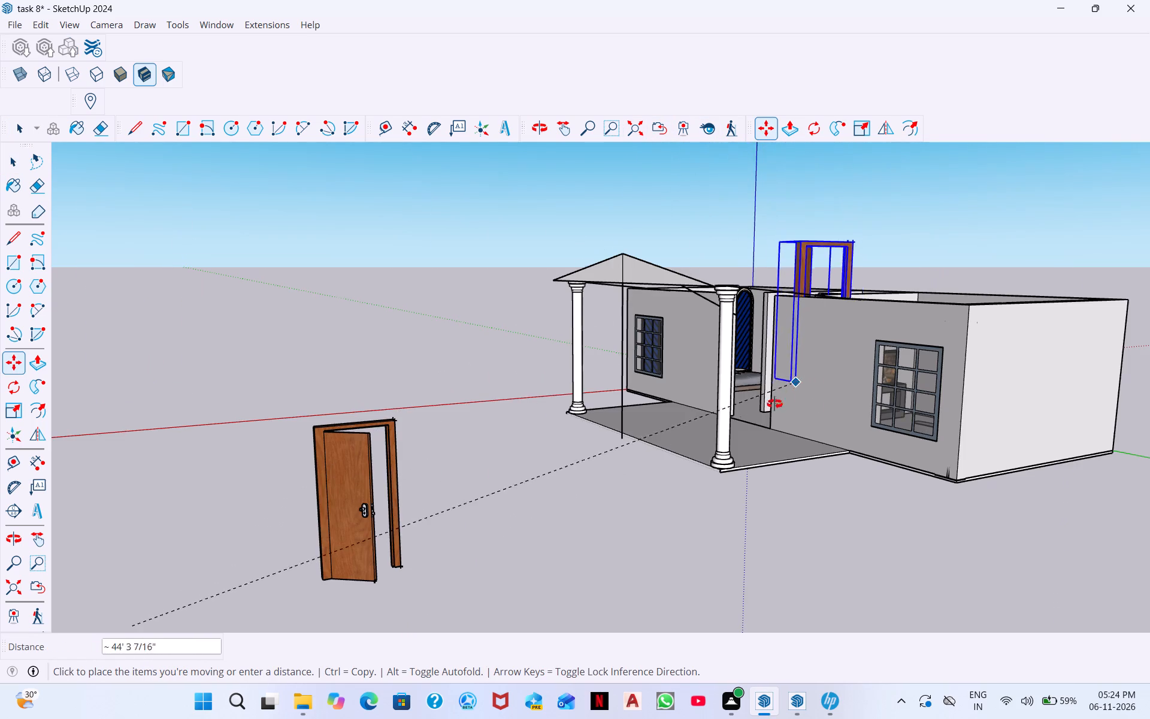
{"action": "middle_click_drag", "start_coordinate": [774, 404], "coordinate": [648, 525]}
{"action": "scroll", "coordinate": [717, 401], "scroll_direction": "up", "scroll_amount": 5}
{"action": "scroll", "coordinate": [810, 390], "scroll_direction": "up", "scroll_amount": 5}
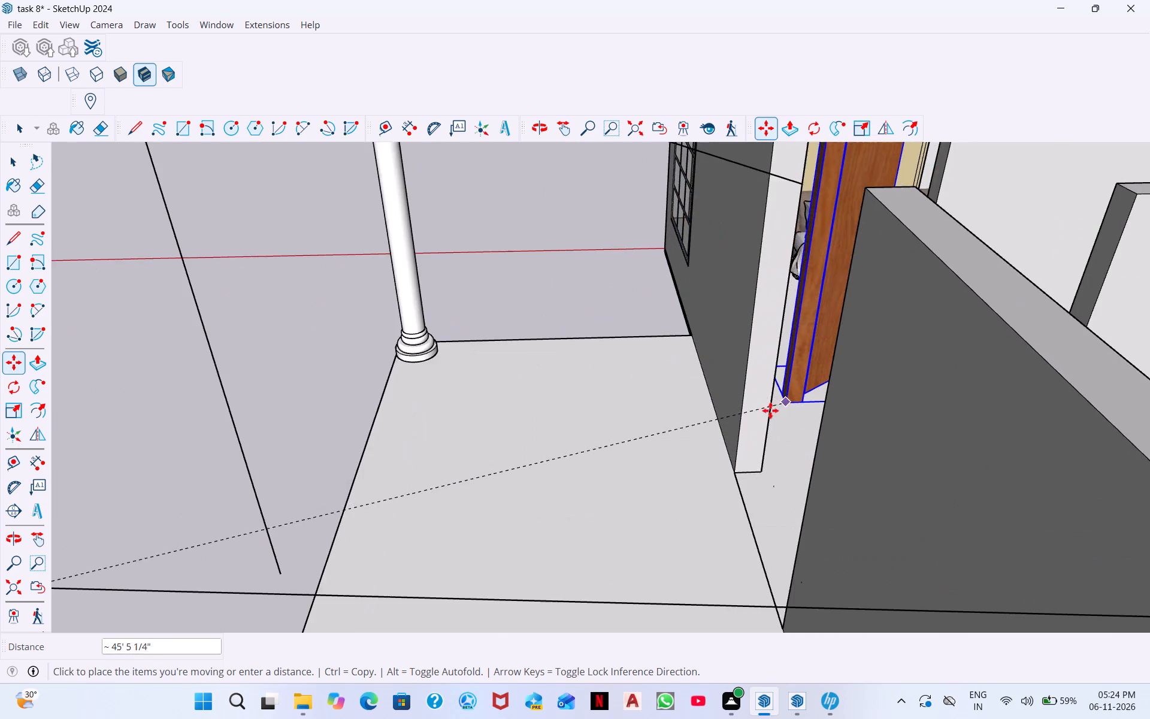
{"action": "scroll", "coordinate": [770, 411], "scroll_direction": "up", "scroll_amount": 13}
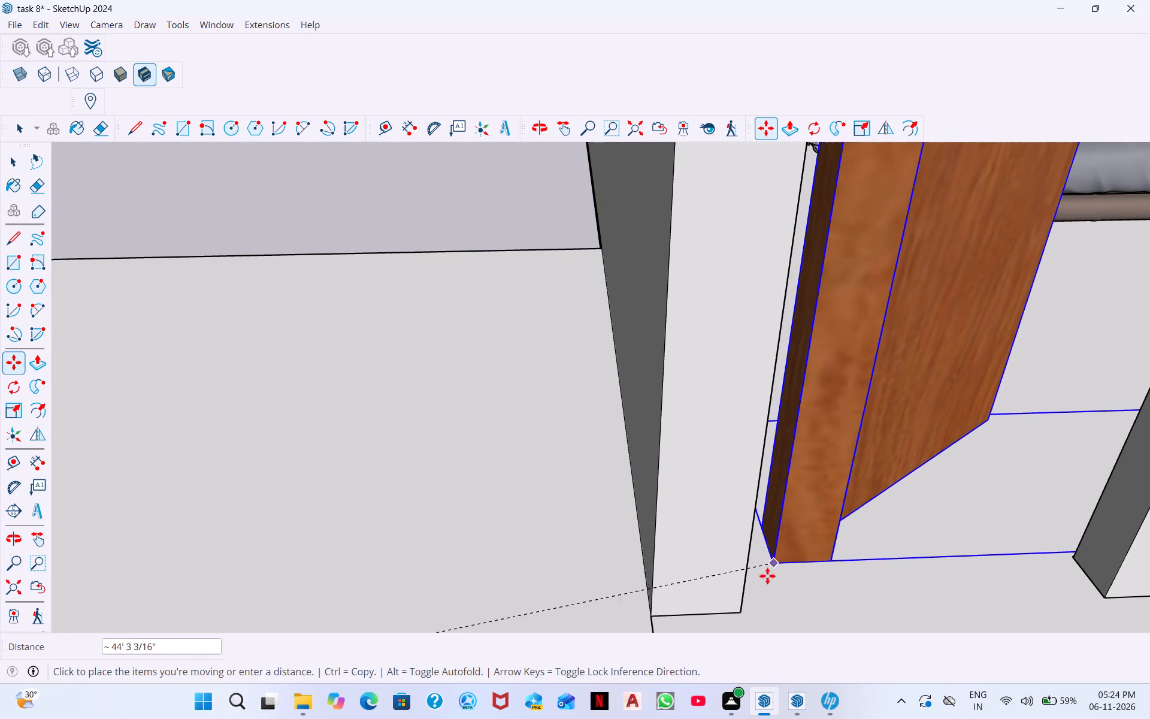
{"action": "left_click", "coordinate": [734, 611]}
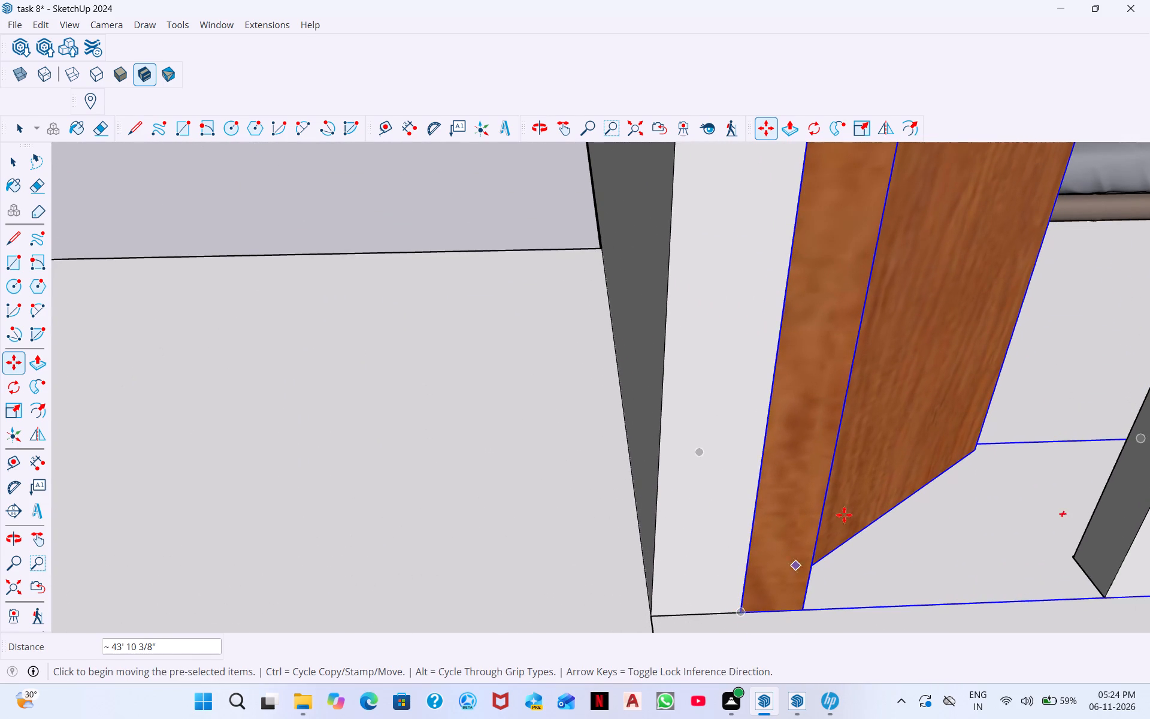
Scale the placed door along the green and blue axes by about 0.62 and 0.84 to narrow it to the bedroom doorway.
{"action": "scroll", "coordinate": [848, 509], "scroll_direction": "down", "scroll_amount": 11}
{"action": "middle_click_drag", "start_coordinate": [945, 287], "coordinate": [783, 278]}
{"action": "scroll", "coordinate": [782, 279], "scroll_direction": "down", "scroll_amount": 1}
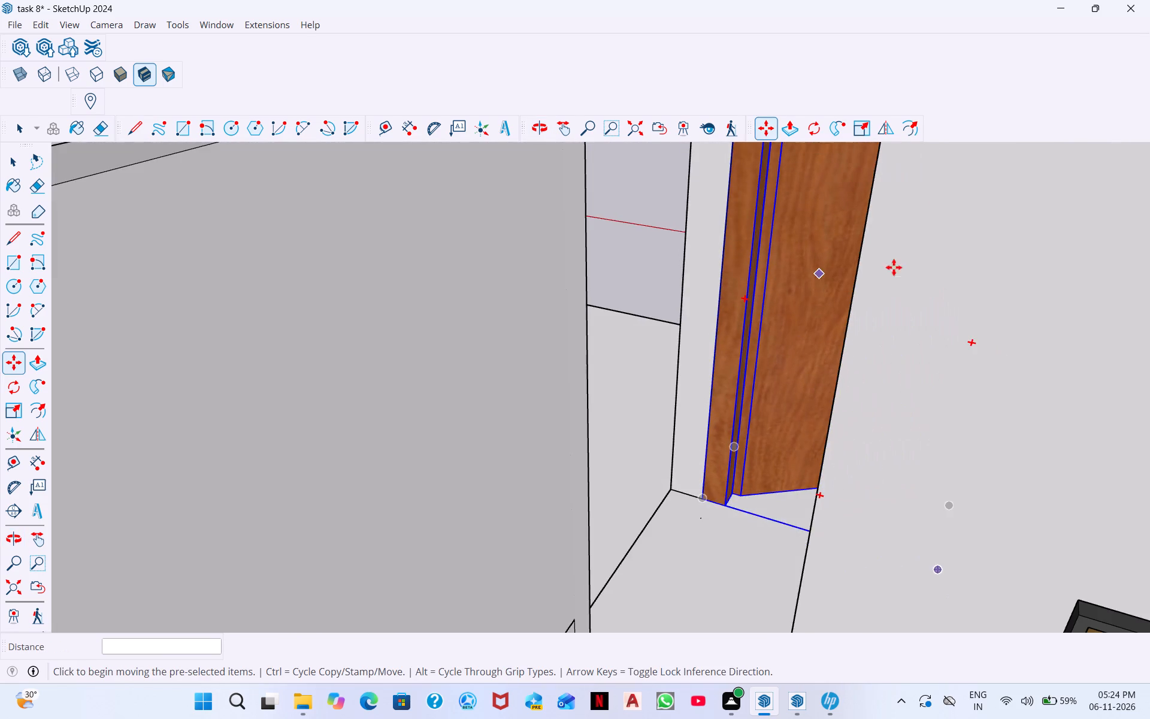
{"action": "scroll", "coordinate": [954, 252], "scroll_direction": "down", "scroll_amount": 7}
{"action": "middle_click_drag", "start_coordinate": [832, 248], "coordinate": [809, 410]}
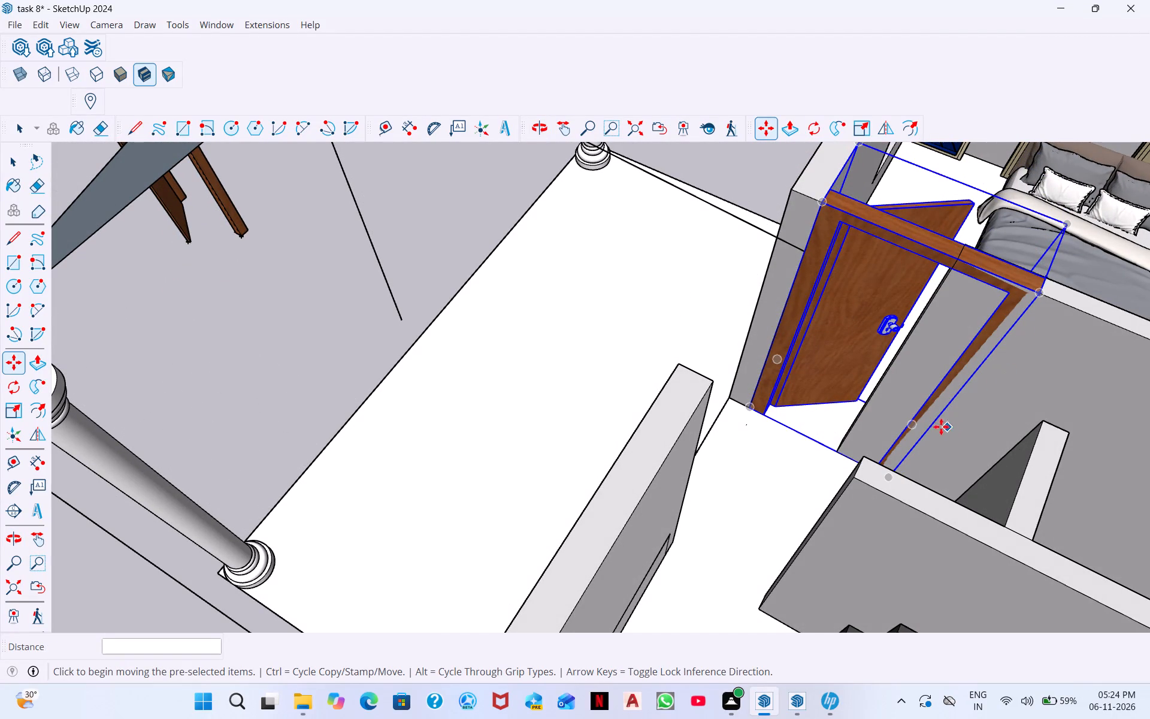
{"action": "left_click", "coordinate": [928, 396]}
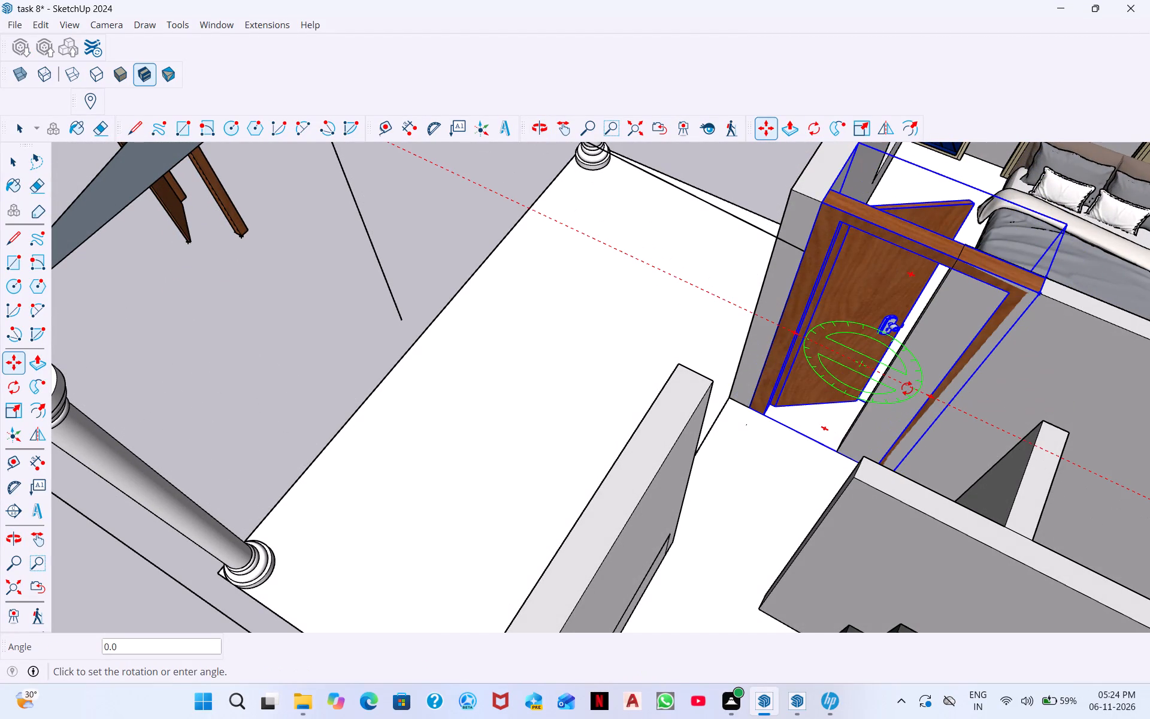
{"action": "key", "text": "ctrl+z"}
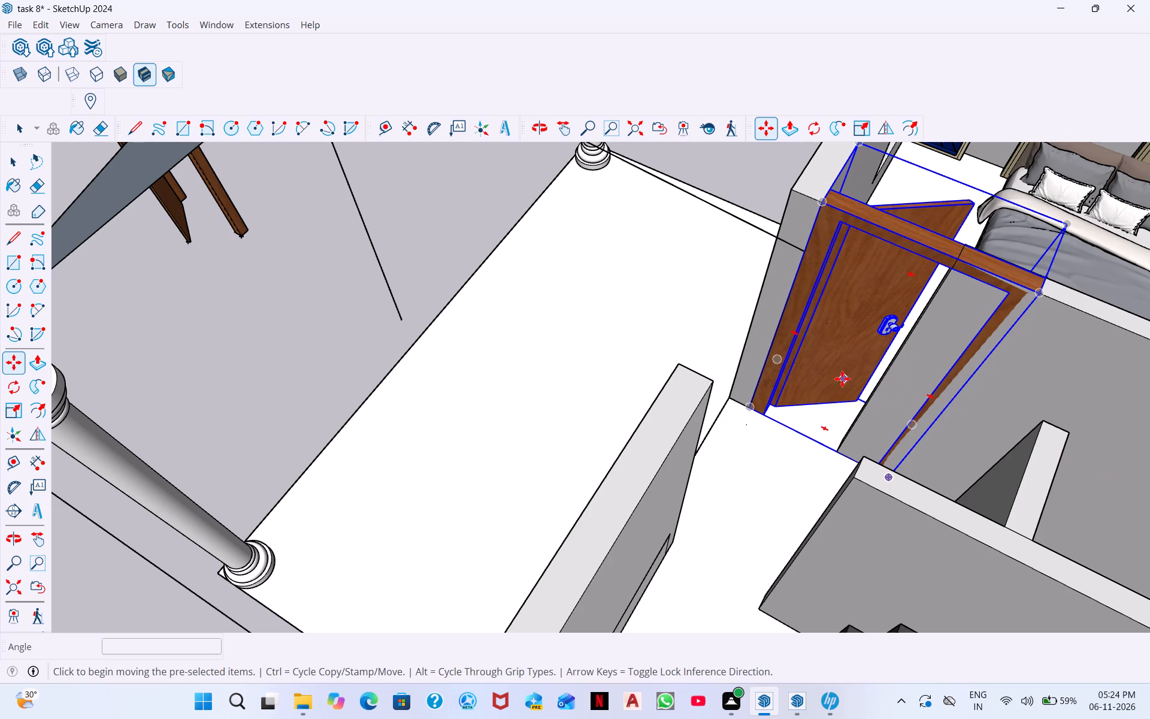
{"action": "left_click", "coordinate": [853, 132]}
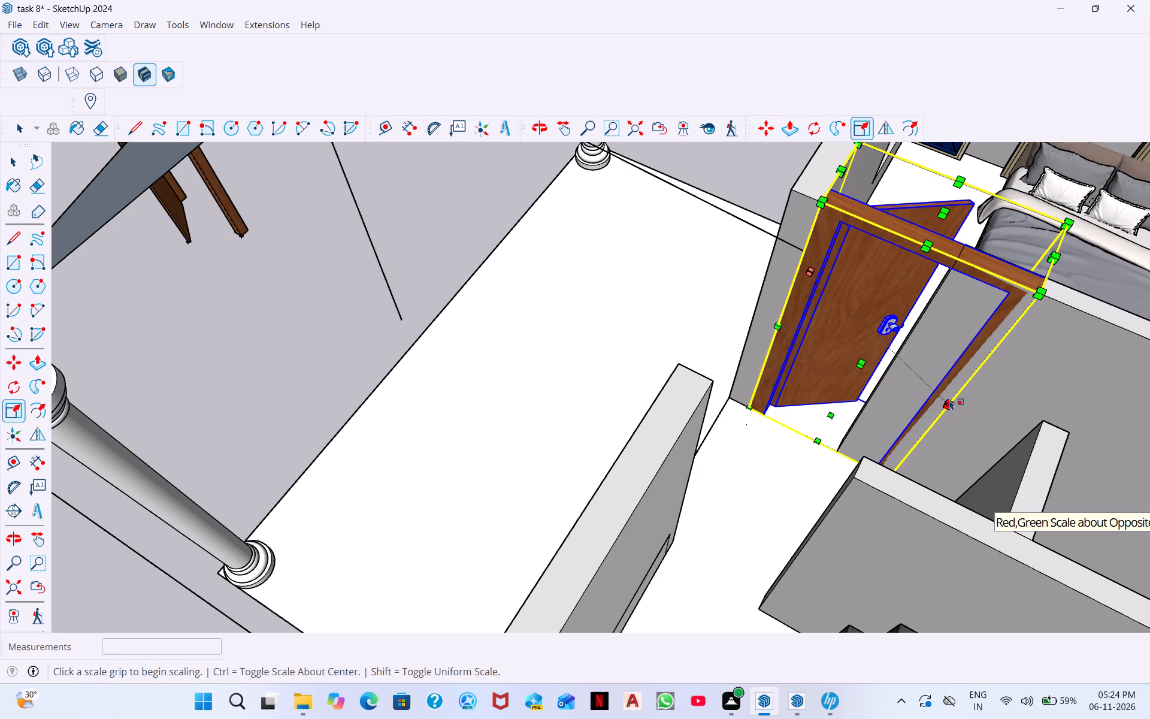
{"action": "left_click", "coordinate": [949, 399]}
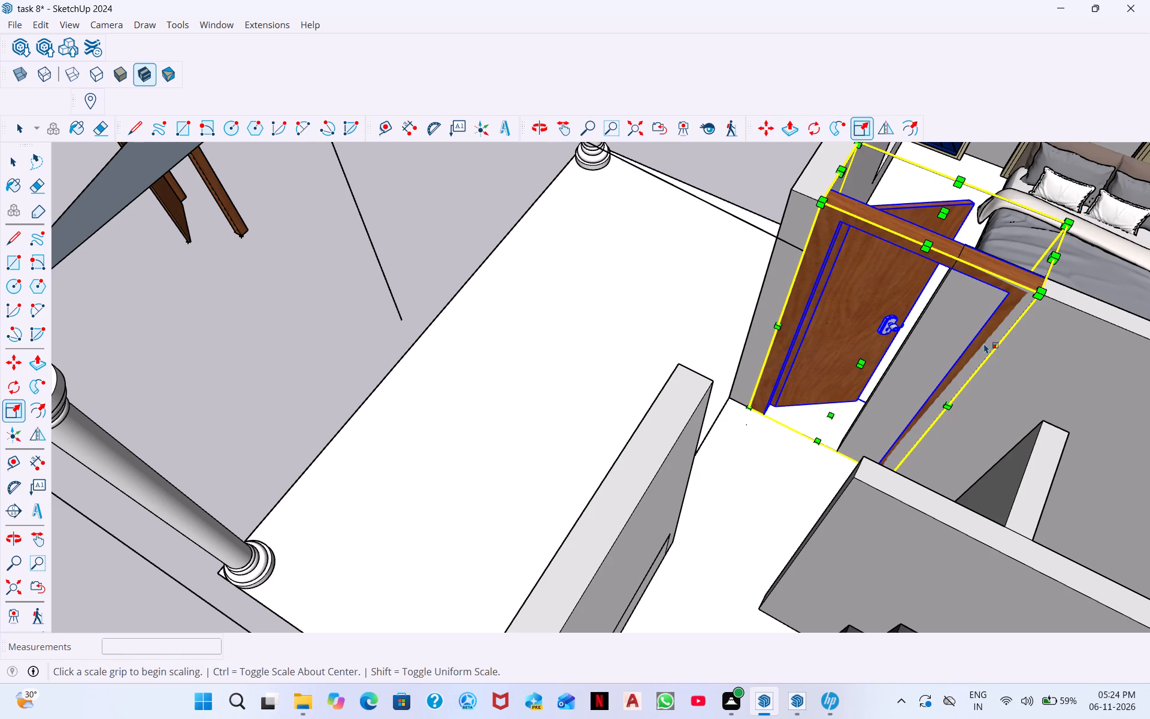
{"action": "left_click_drag", "start_coordinate": [1058, 252], "coordinate": [943, 267]}
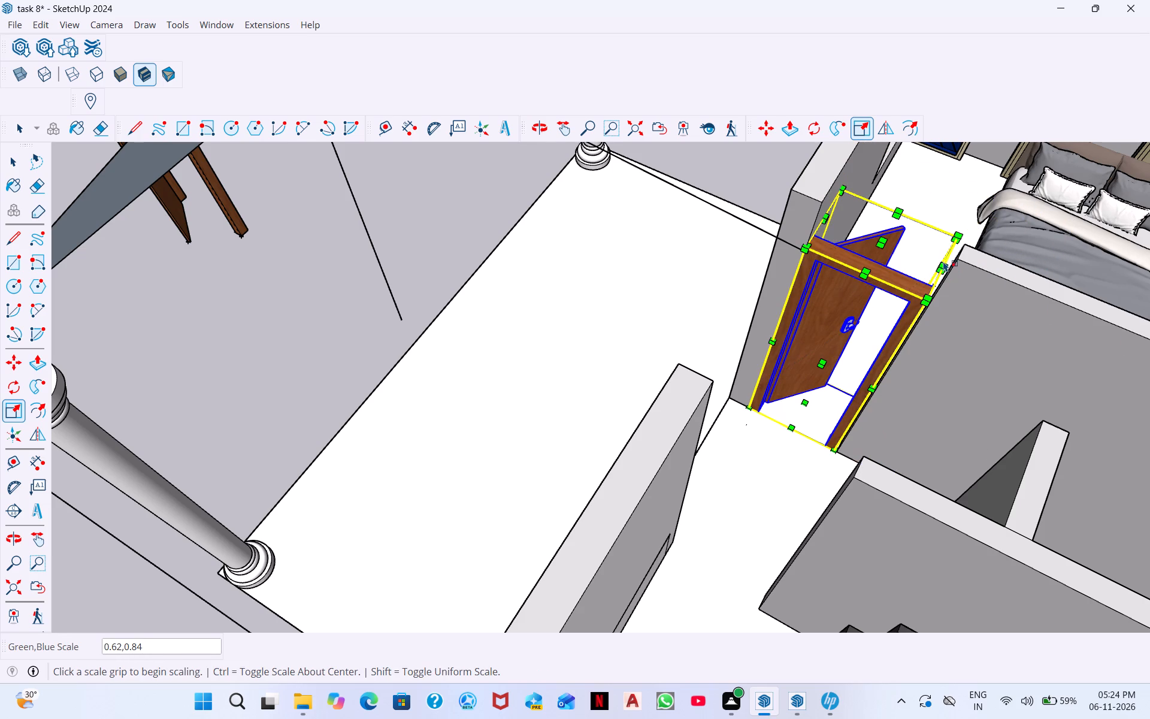
Stretch the bedroom door along the blue axis by about 1.19 to bring its frame up to the top of the wall.
{"action": "middle_click_drag", "start_coordinate": [945, 271], "coordinate": [928, 169]}
{"action": "middle_click_drag", "start_coordinate": [873, 355], "coordinate": [895, 258]}
{"action": "middle_click_drag", "start_coordinate": [892, 306], "coordinate": [901, 225]}
{"action": "middle_click_drag", "start_coordinate": [852, 335], "coordinate": [868, 194]}
{"action": "scroll", "coordinate": [868, 195], "scroll_direction": "down", "scroll_amount": 1}
{"action": "scroll", "coordinate": [827, 207], "scroll_direction": "up", "scroll_amount": 10}
{"action": "middle_click_drag", "start_coordinate": [889, 176], "coordinate": [879, 218]}
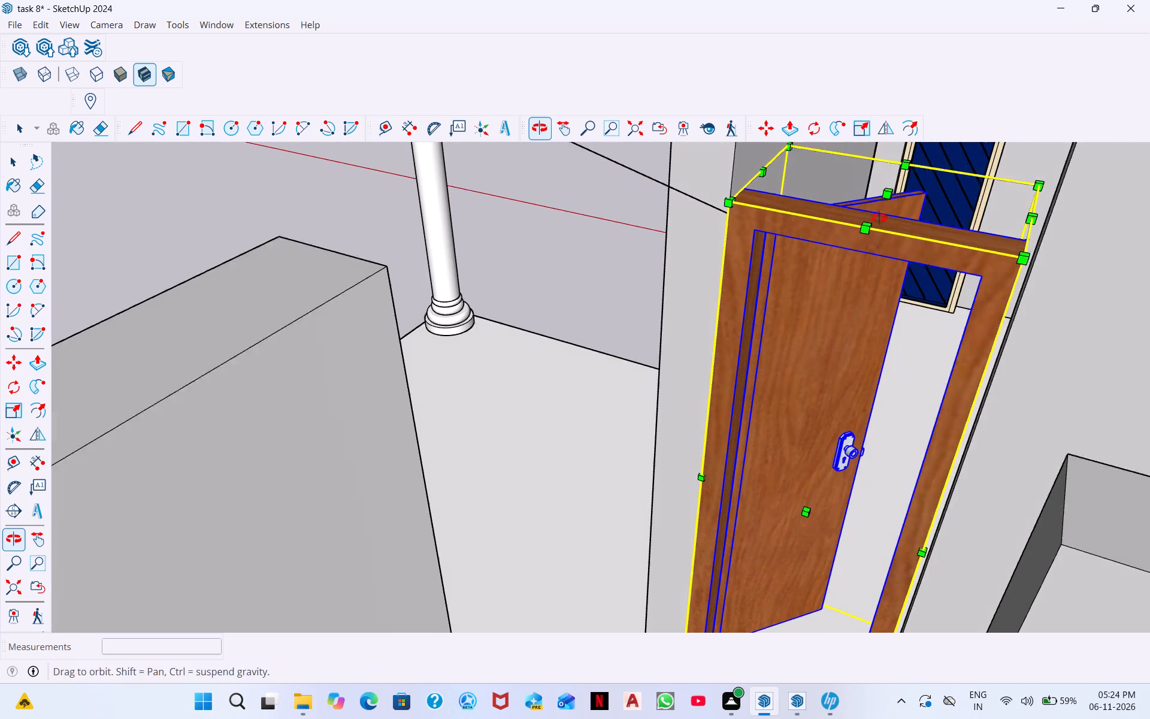
{"action": "middle_click_drag", "start_coordinate": [879, 218], "coordinate": [870, 264]}
{"action": "left_click", "coordinate": [858, 452]}
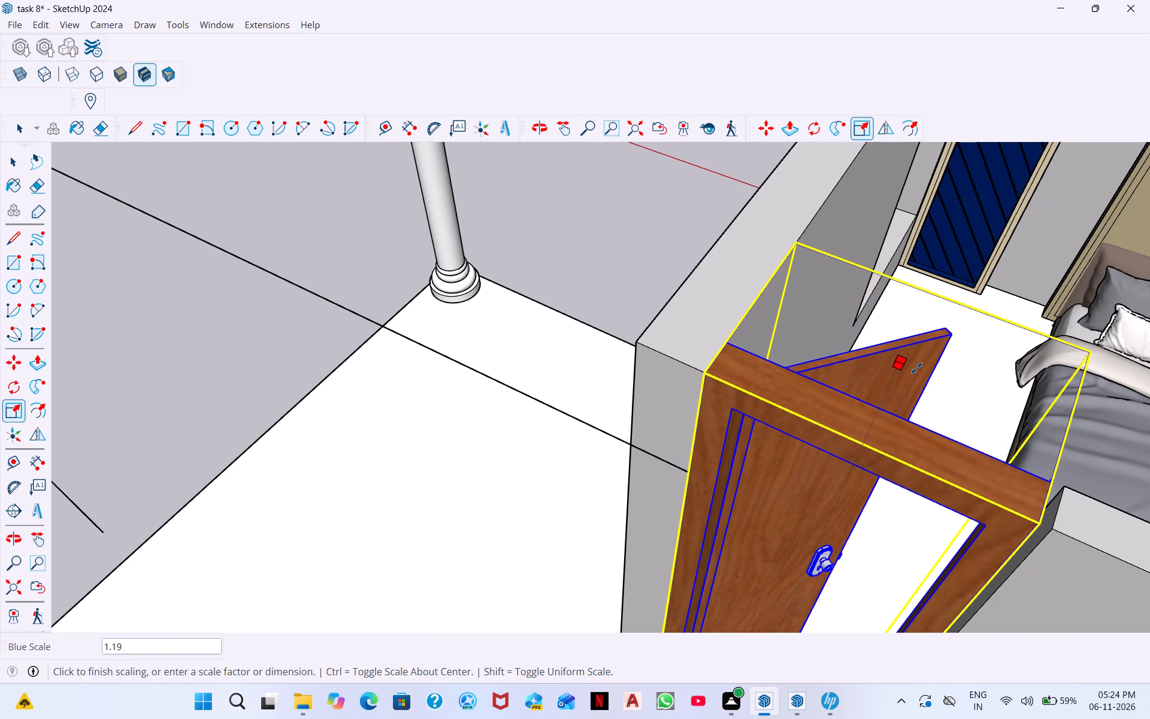
{"action": "left_click", "coordinate": [916, 367]}
Widen the bedroom door along the green axis by about 1.03 to close the gap beside the wall, and deselect it.
{"action": "middle_click_drag", "start_coordinate": [861, 431], "coordinate": [1067, 336]}
{"action": "scroll", "coordinate": [935, 484], "scroll_direction": "down", "scroll_amount": 1}
{"action": "scroll", "coordinate": [857, 584], "scroll_direction": "up", "scroll_amount": 5}
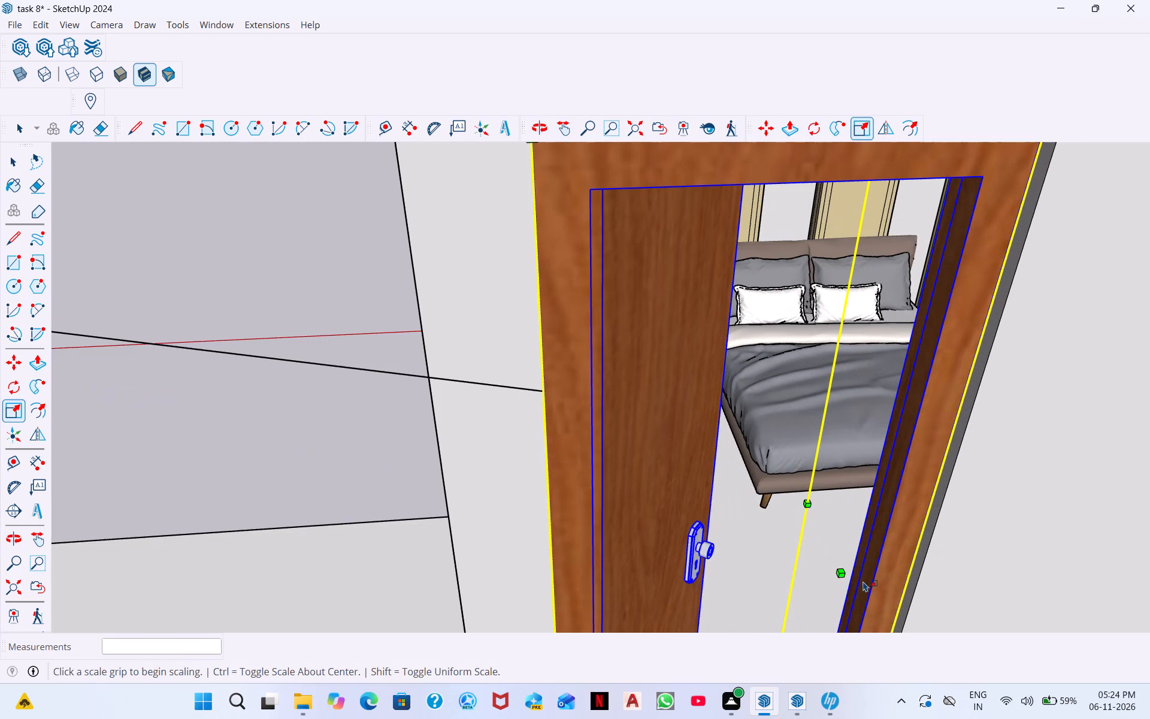
{"action": "left_click", "coordinate": [842, 572]}
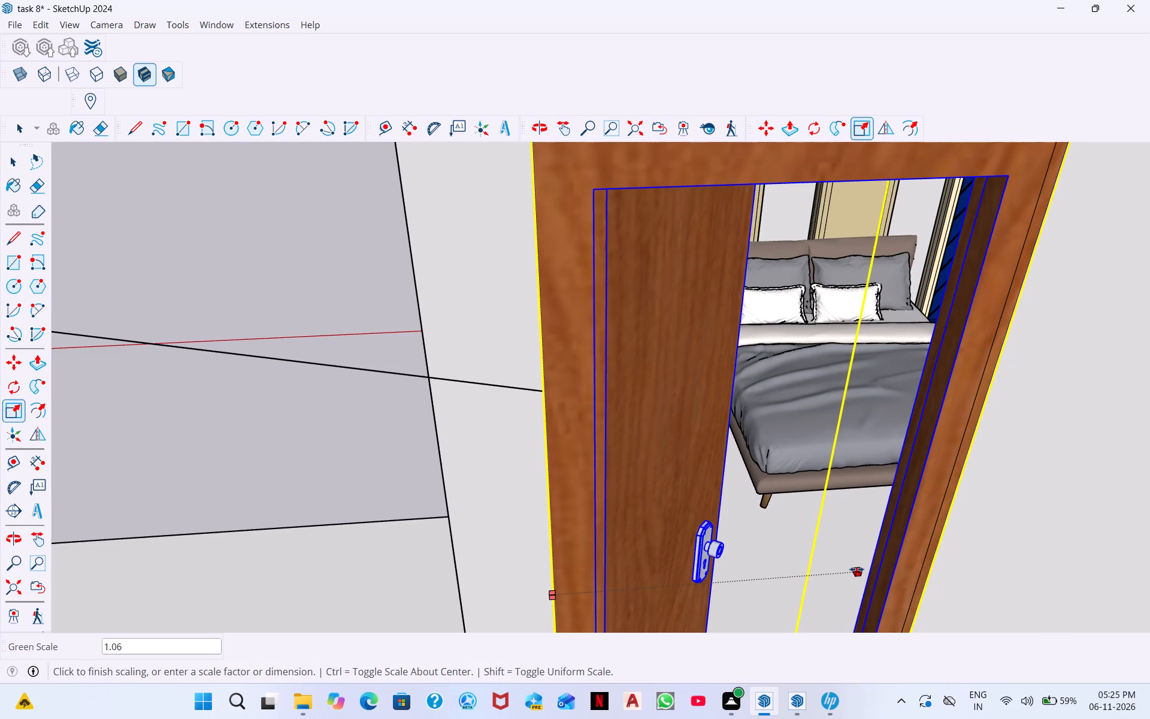
{"action": "scroll", "coordinate": [855, 569], "scroll_direction": "up", "scroll_amount": 3}
{"action": "left_click", "coordinate": [845, 569]}
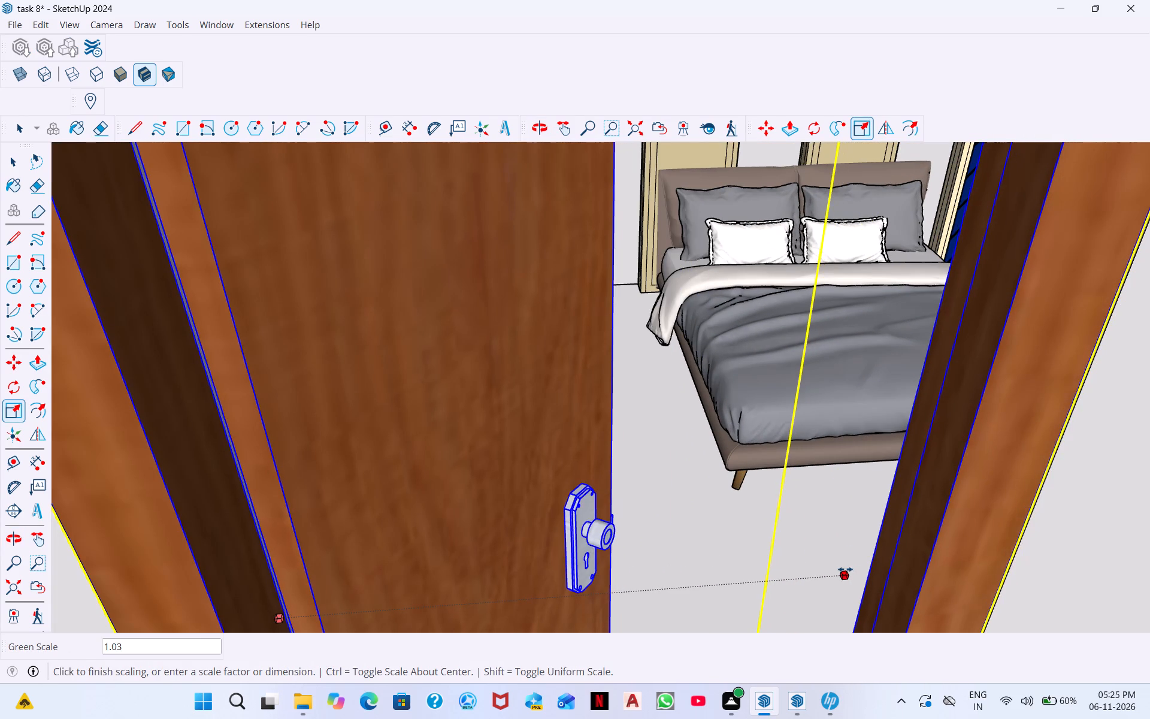
{"action": "scroll", "coordinate": [846, 570], "scroll_direction": "down", "scroll_amount": 10}
{"action": "scroll", "coordinate": [907, 411], "scroll_direction": "down", "scroll_amount": 2}
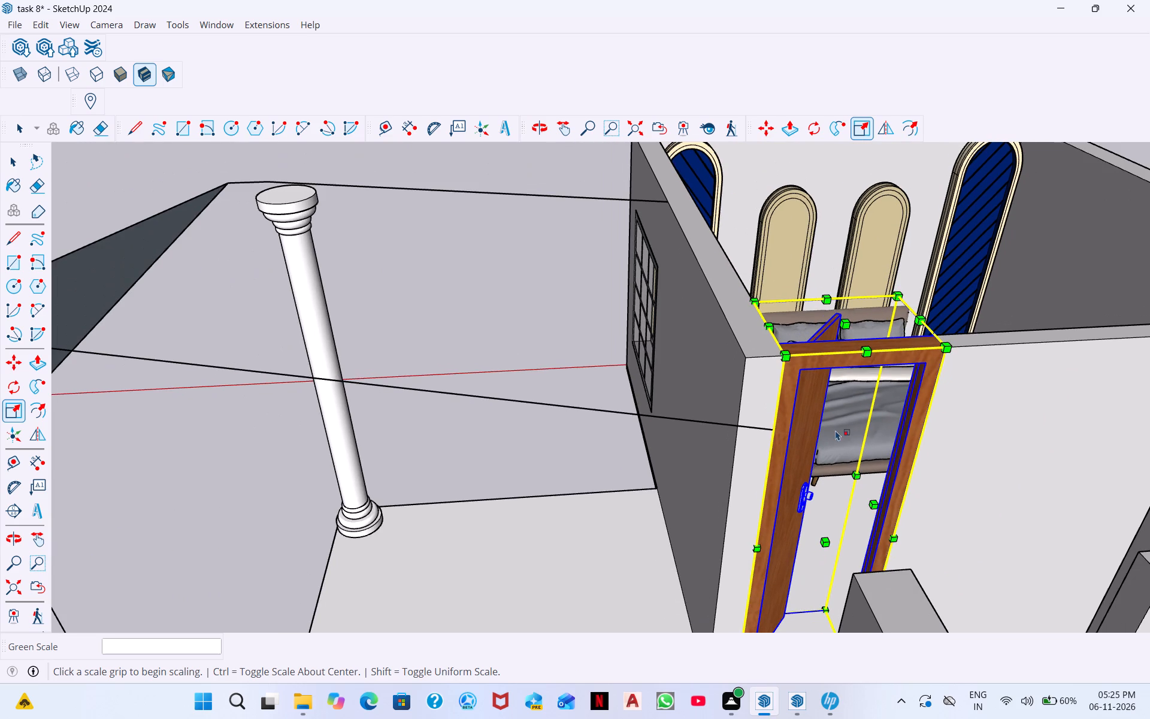
{"action": "middle_click_drag", "start_coordinate": [868, 438], "coordinate": [740, 412]}
{"action": "middle_click_drag", "start_coordinate": [783, 439], "coordinate": [584, 446]}
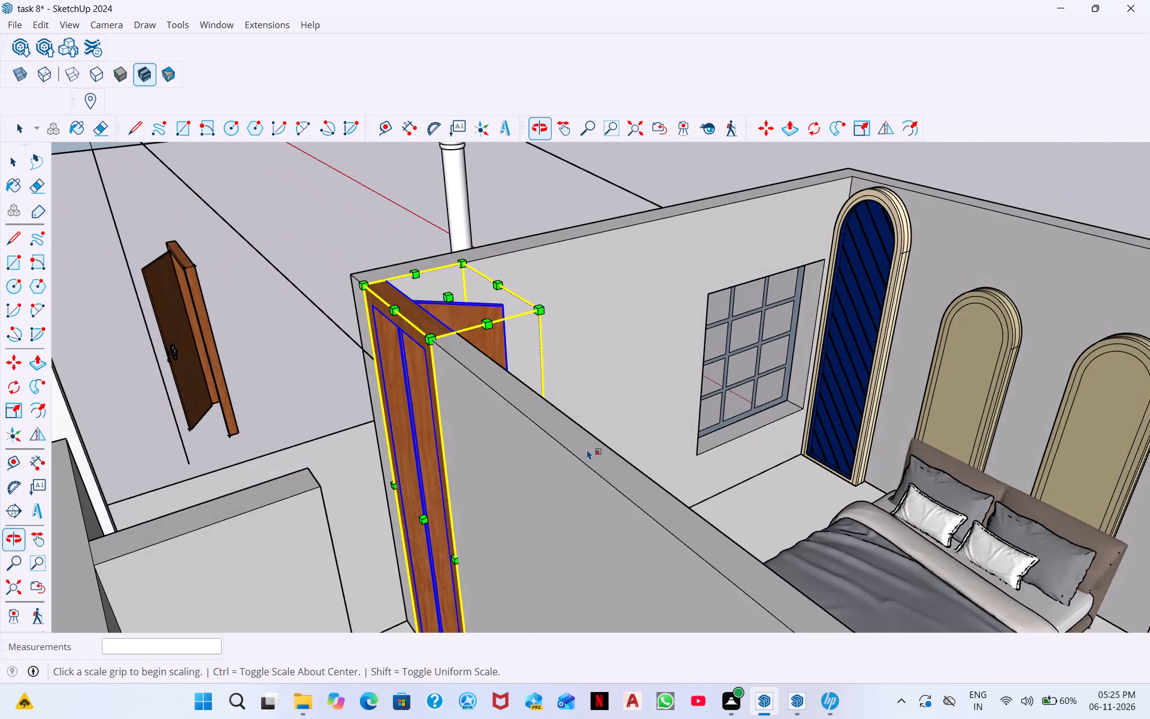
{"action": "left_click", "coordinate": [743, 472]}
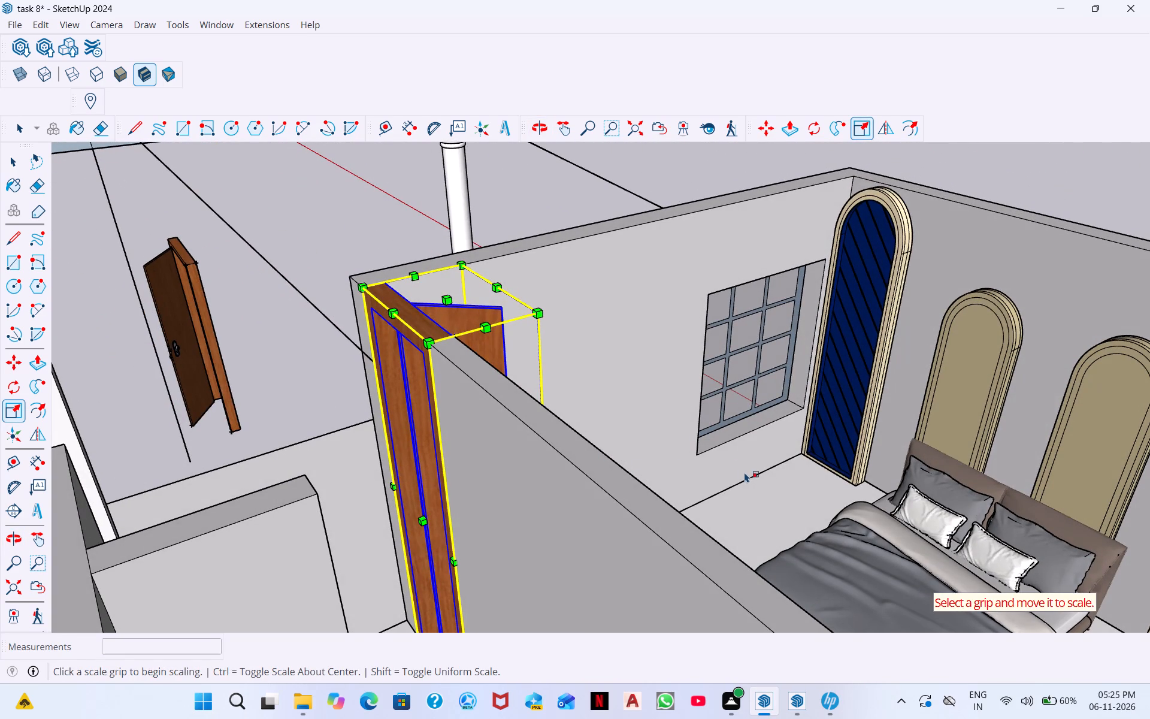
{"action": "key", "text": "space"}
{"action": "scroll", "coordinate": [730, 505], "scroll_direction": "down", "scroll_amount": 3}
{"action": "key", "text": "space"}
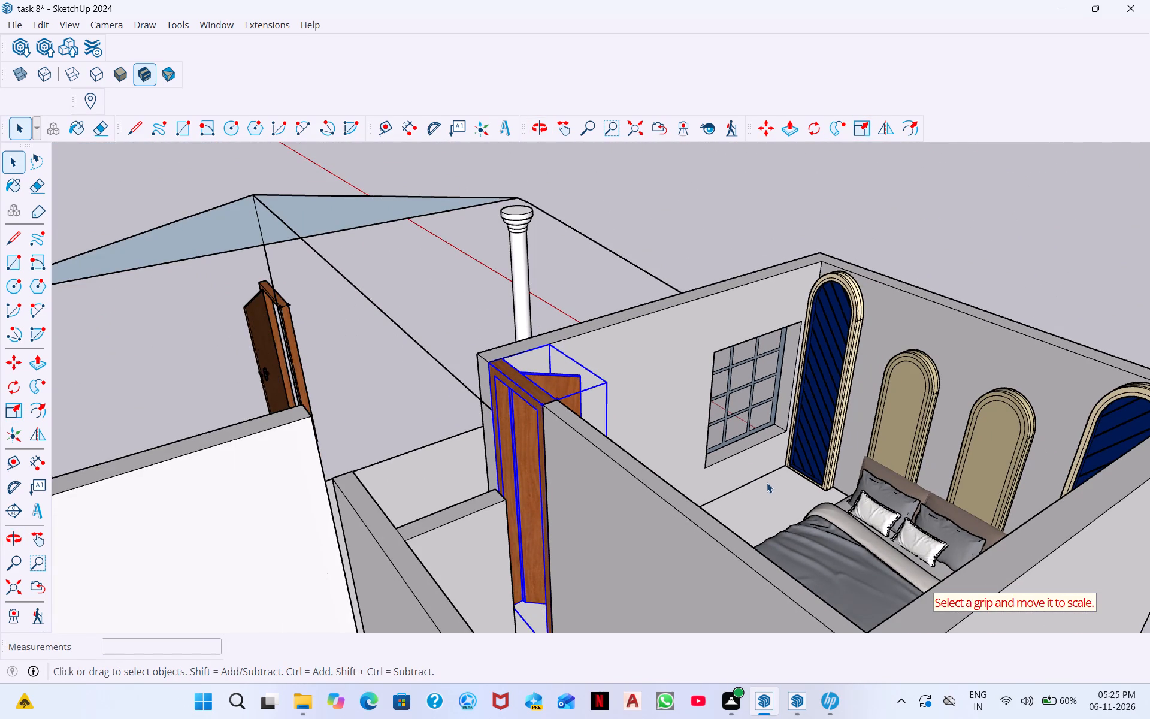
{"action": "left_click", "coordinate": [720, 274]}
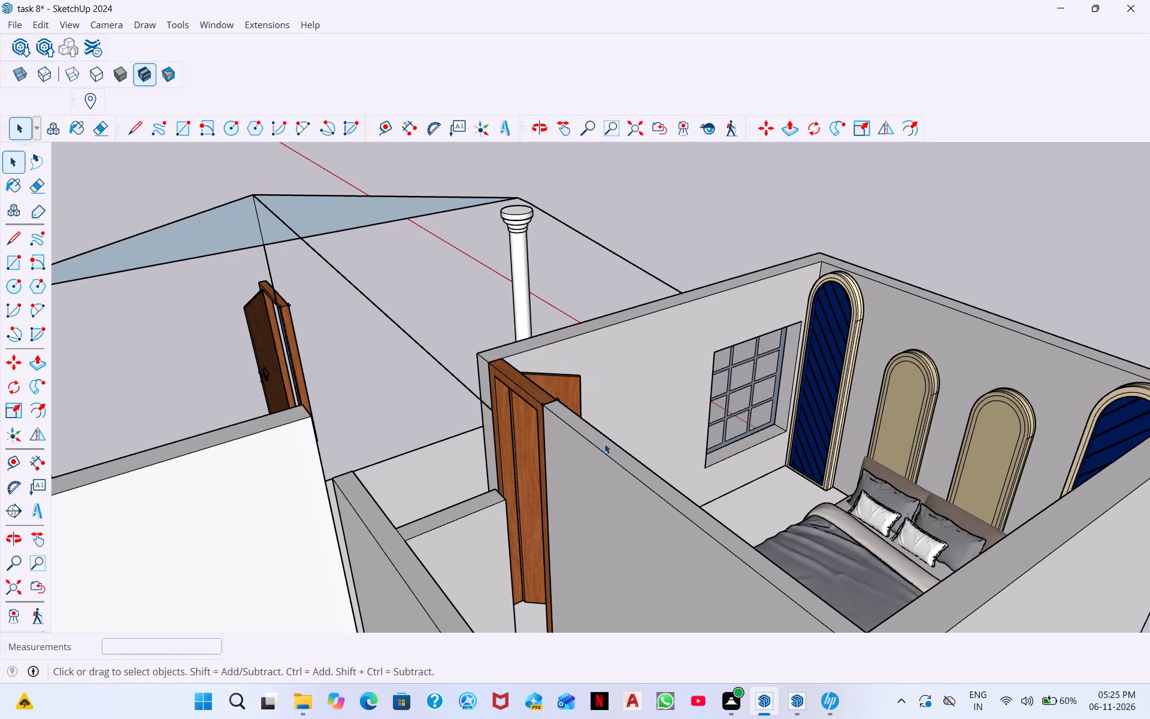
Examine the living room and the house's outer walls, finishing with an overview of the whole model.
{"action": "middle_click_drag", "start_coordinate": [559, 519], "coordinate": [726, 388]}
{"action": "scroll", "coordinate": [726, 388], "scroll_direction": "down", "scroll_amount": 12}
{"action": "middle_click_drag", "start_coordinate": [725, 407], "coordinate": [718, 419]}
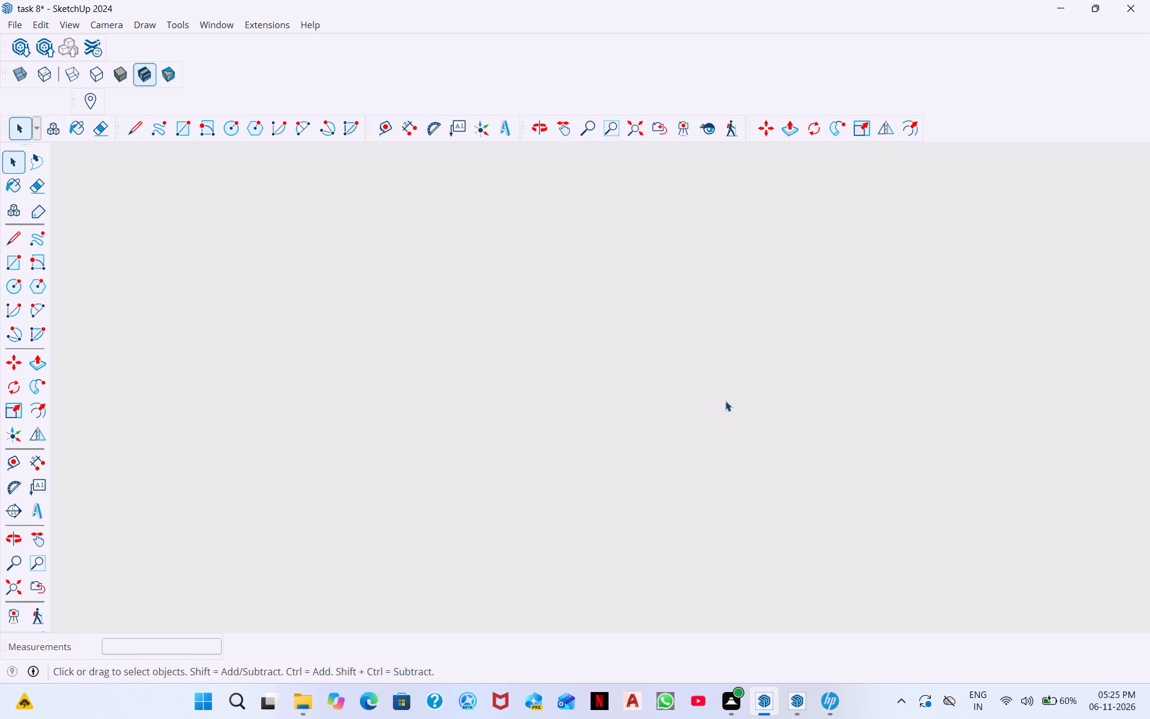
{"action": "scroll", "coordinate": [725, 401], "scroll_direction": "down", "scroll_amount": 4}
{"action": "middle_click_drag", "start_coordinate": [800, 320], "coordinate": [770, 548]}
{"action": "scroll", "coordinate": [775, 527], "scroll_direction": "down", "scroll_amount": 1}
{"action": "middle_click_drag", "start_coordinate": [918, 246], "coordinate": [916, 442]}
{"action": "scroll", "coordinate": [913, 271], "scroll_direction": "down", "scroll_amount": 1}
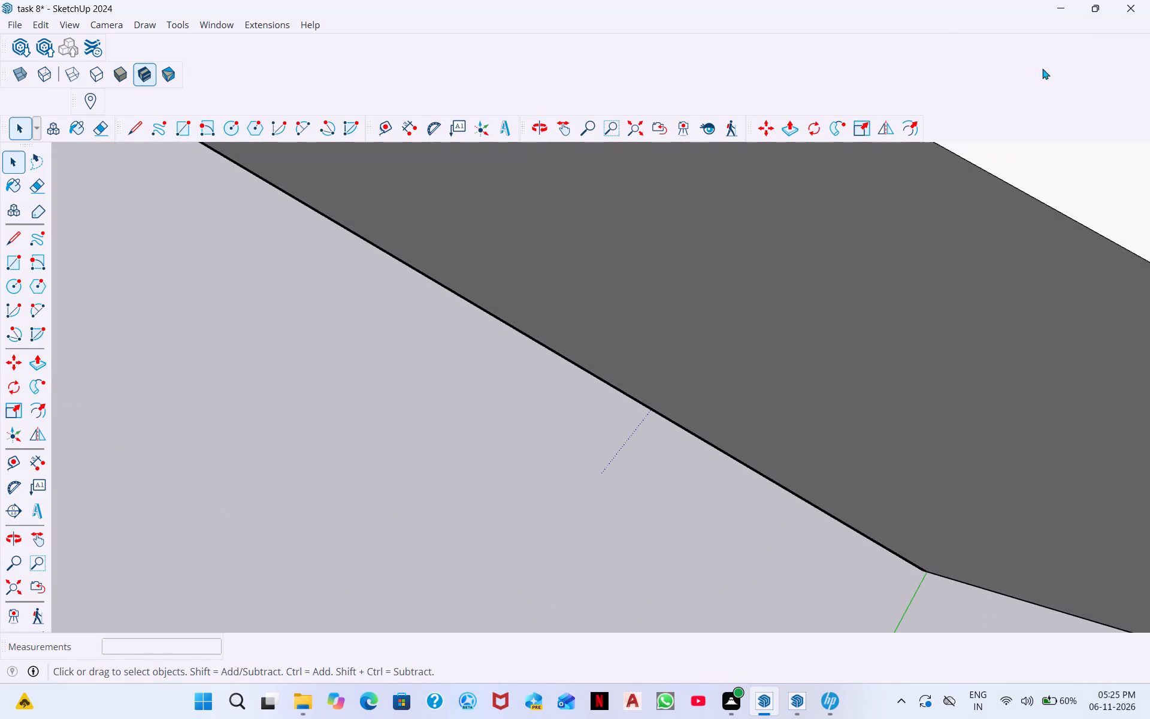
{"action": "middle_click_drag", "start_coordinate": [164, 563], "coordinate": [144, 718]}
{"action": "scroll", "coordinate": [141, 643], "scroll_direction": "down", "scroll_amount": 1}
{"action": "middle_click_drag", "start_coordinate": [659, 419], "coordinate": [632, 535]}
{"action": "scroll", "coordinate": [710, 401], "scroll_direction": "down", "scroll_amount": 9}
{"action": "middle_click_drag", "start_coordinate": [707, 406], "coordinate": [677, 463]}
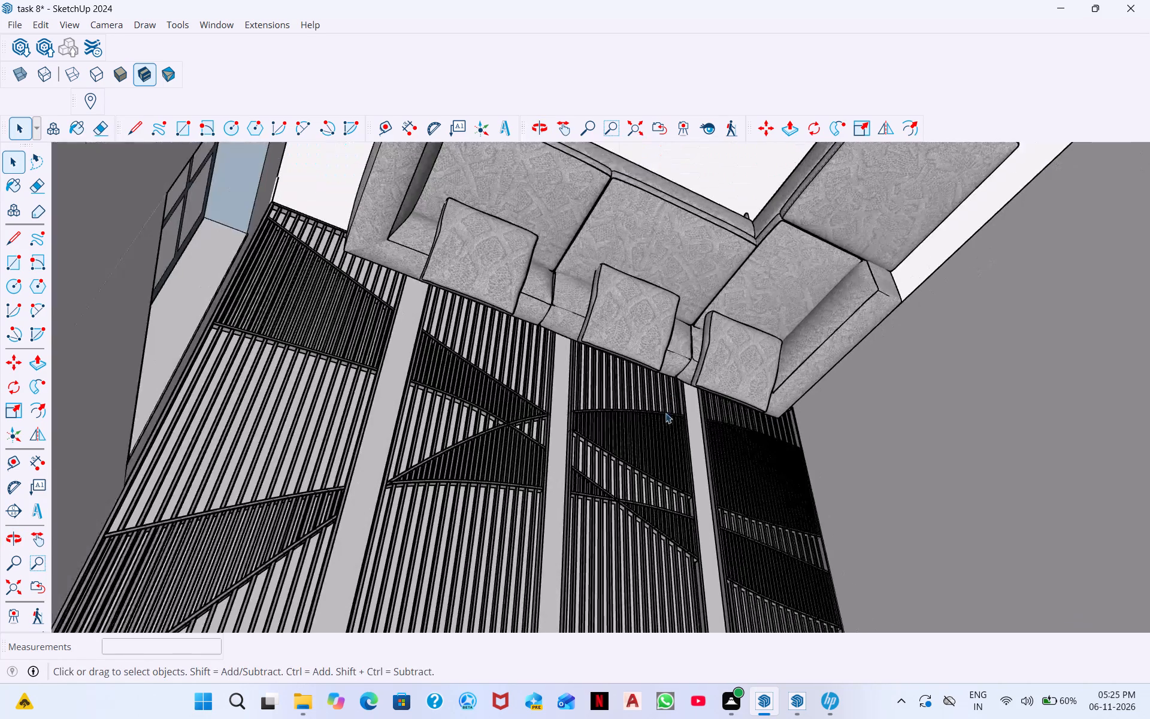
{"action": "scroll", "coordinate": [665, 413], "scroll_direction": "down", "scroll_amount": 3}
{"action": "middle_click_drag", "start_coordinate": [641, 418], "coordinate": [682, 254]}
{"action": "middle_click_drag", "start_coordinate": [658, 388], "coordinate": [721, 215]}
{"action": "middle_click_drag", "start_coordinate": [742, 370], "coordinate": [785, 216]}
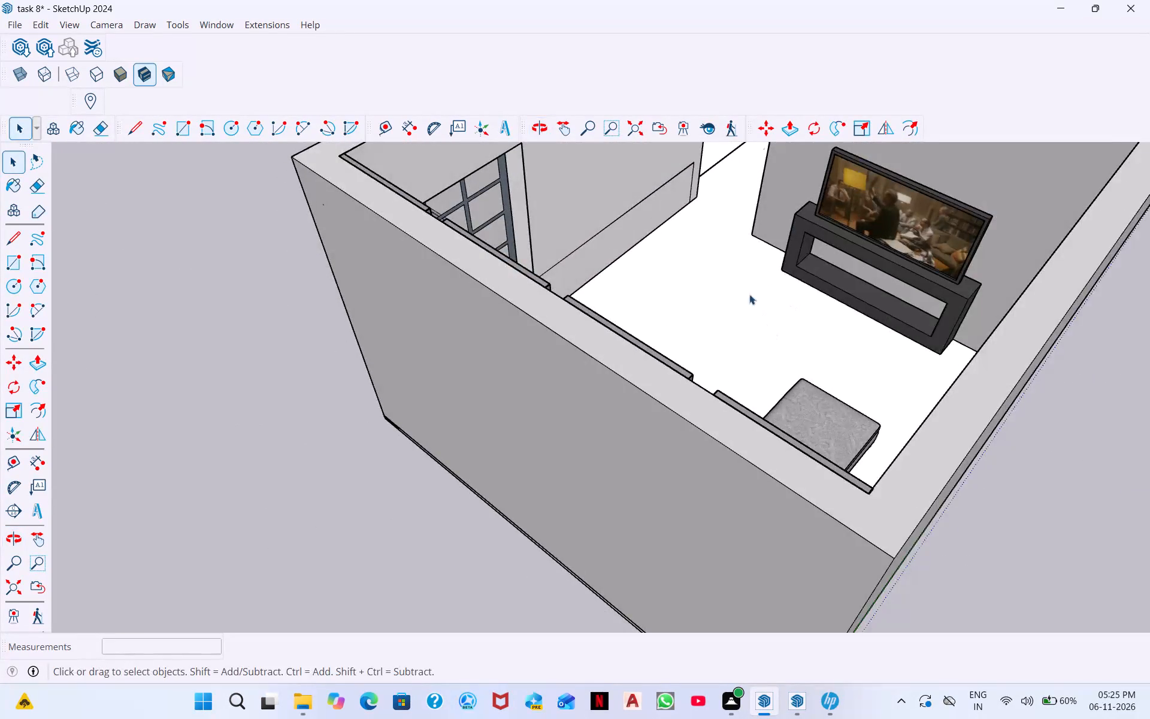
{"action": "middle_click_drag", "start_coordinate": [740, 286], "coordinate": [704, 262]}
{"action": "middle_click_drag", "start_coordinate": [817, 306], "coordinate": [785, 237]}
{"action": "middle_click_drag", "start_coordinate": [757, 276], "coordinate": [832, 330]}
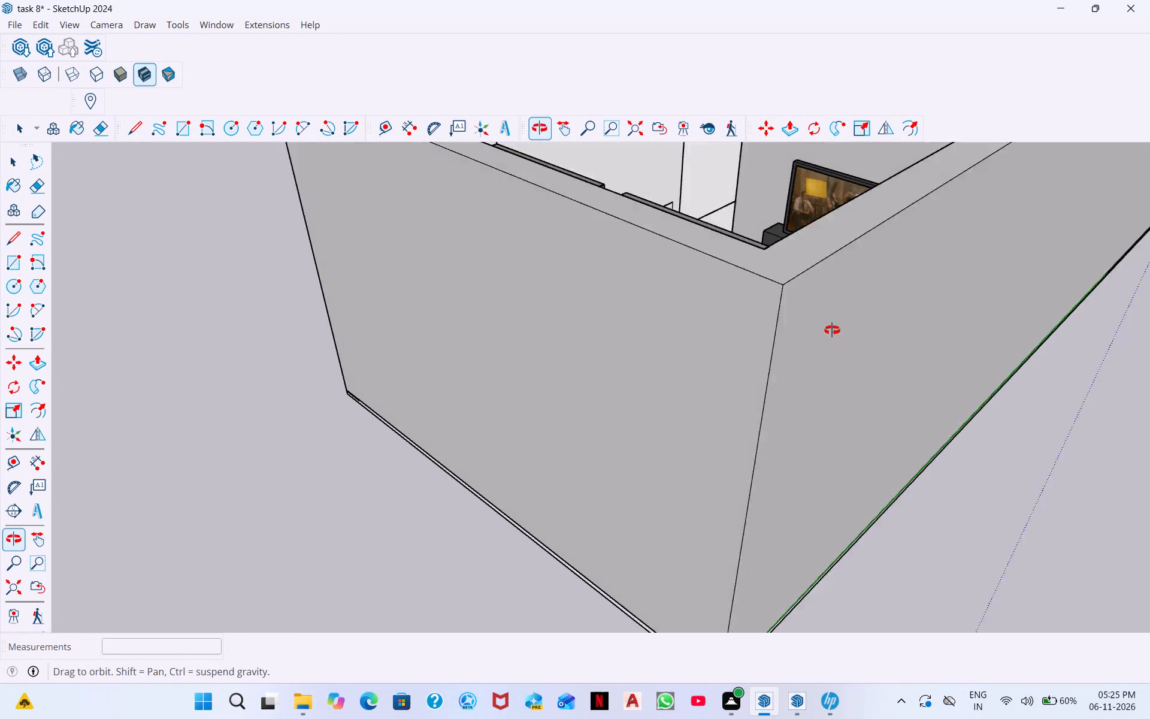
{"action": "middle_click_drag", "start_coordinate": [832, 330], "coordinate": [832, 331]}
{"action": "scroll", "coordinate": [652, 258], "scroll_direction": "down", "scroll_amount": 6}
{"action": "middle_click_drag", "start_coordinate": [691, 219], "coordinate": [596, 255]}
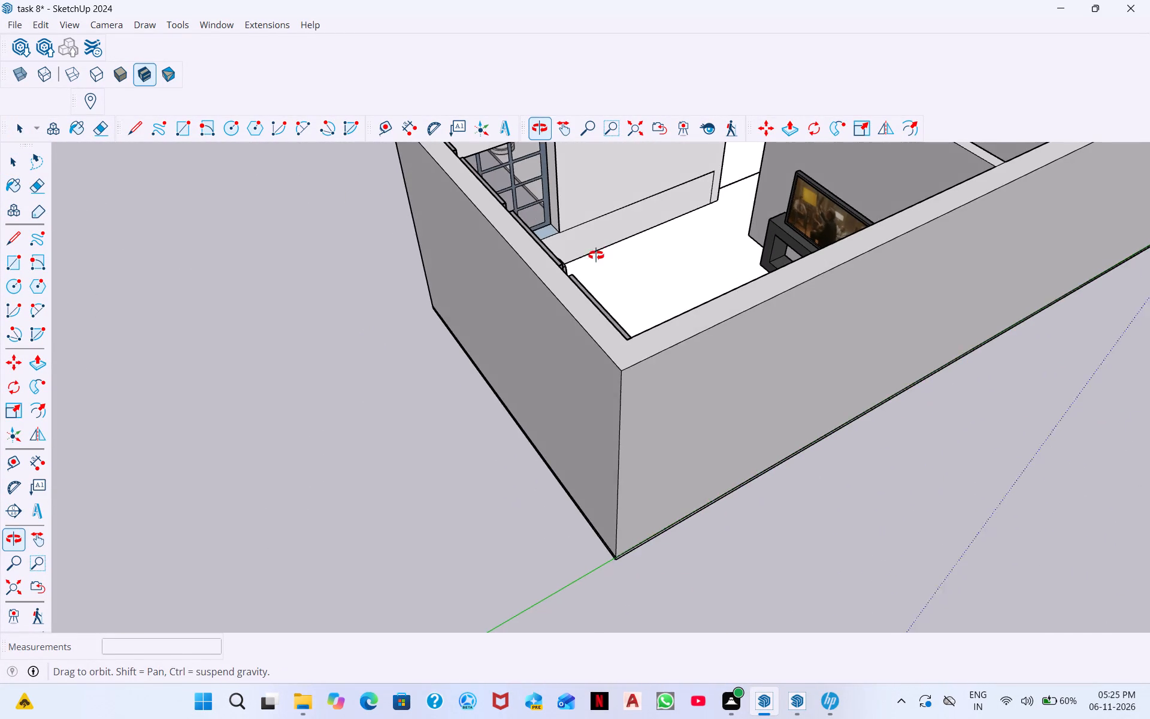
{"action": "middle_click_drag", "start_coordinate": [596, 255], "coordinate": [597, 258]}
{"action": "scroll", "coordinate": [813, 247], "scroll_direction": "down", "scroll_amount": 2}
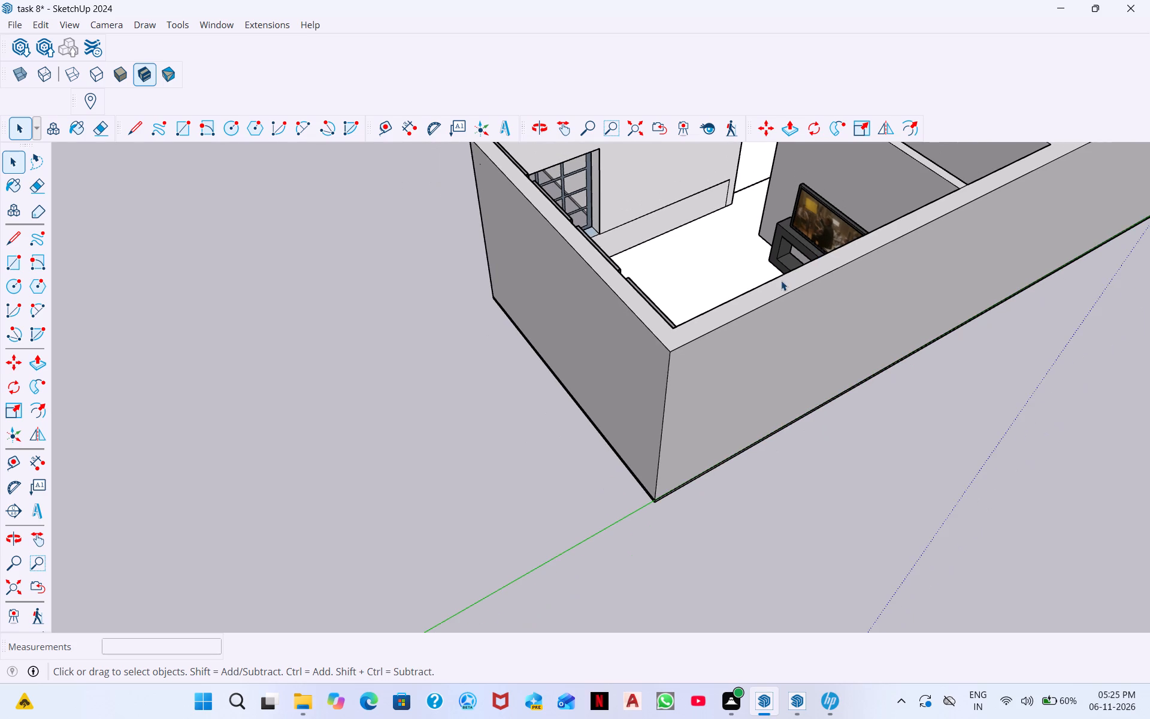
{"action": "left_click", "coordinate": [639, 130]}
{"action": "middle_click_drag", "start_coordinate": [629, 315], "coordinate": [655, 255]}
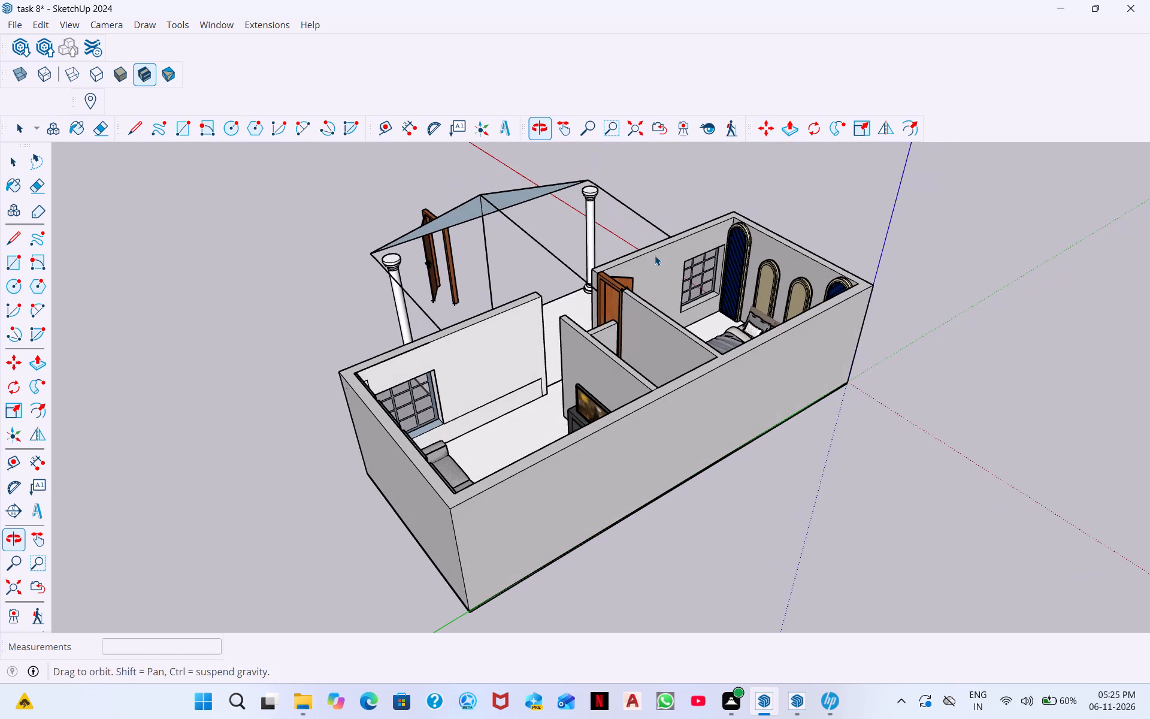
Copy the bedroom door 6' across the passage, placing its top frame corner on the end of the living room wall.
{"action": "left_click", "coordinate": [610, 276]}
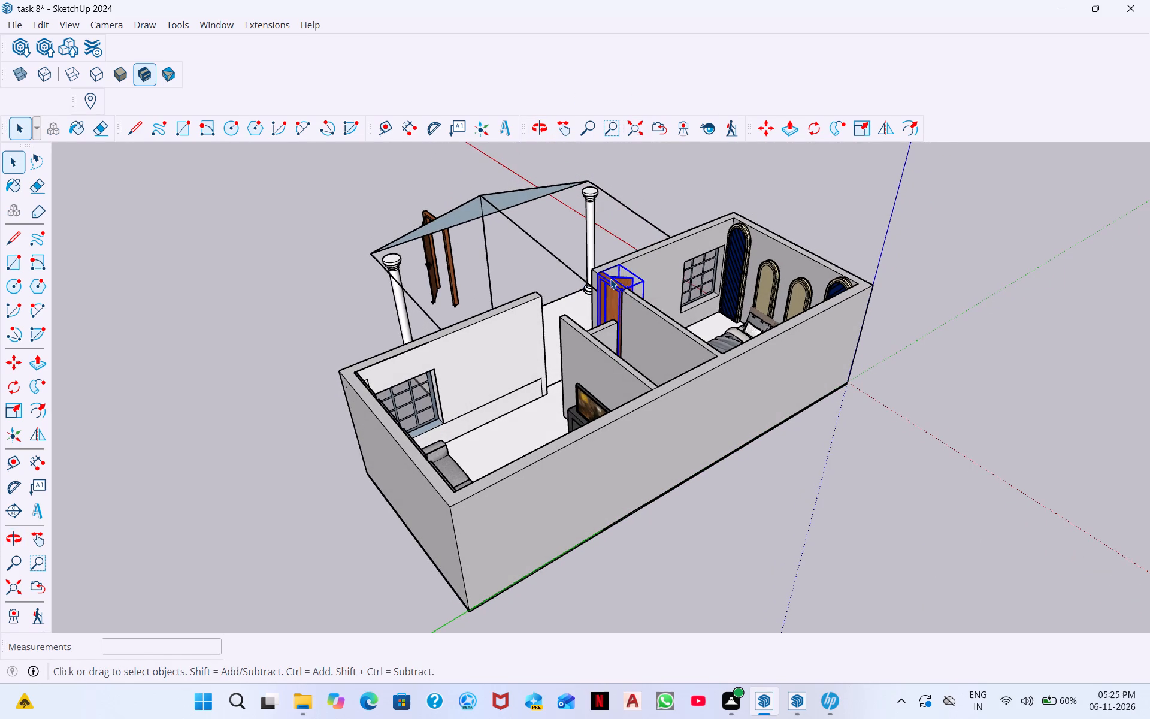
{"action": "scroll", "coordinate": [698, 171], "scroll_direction": "up", "scroll_amount": 4}
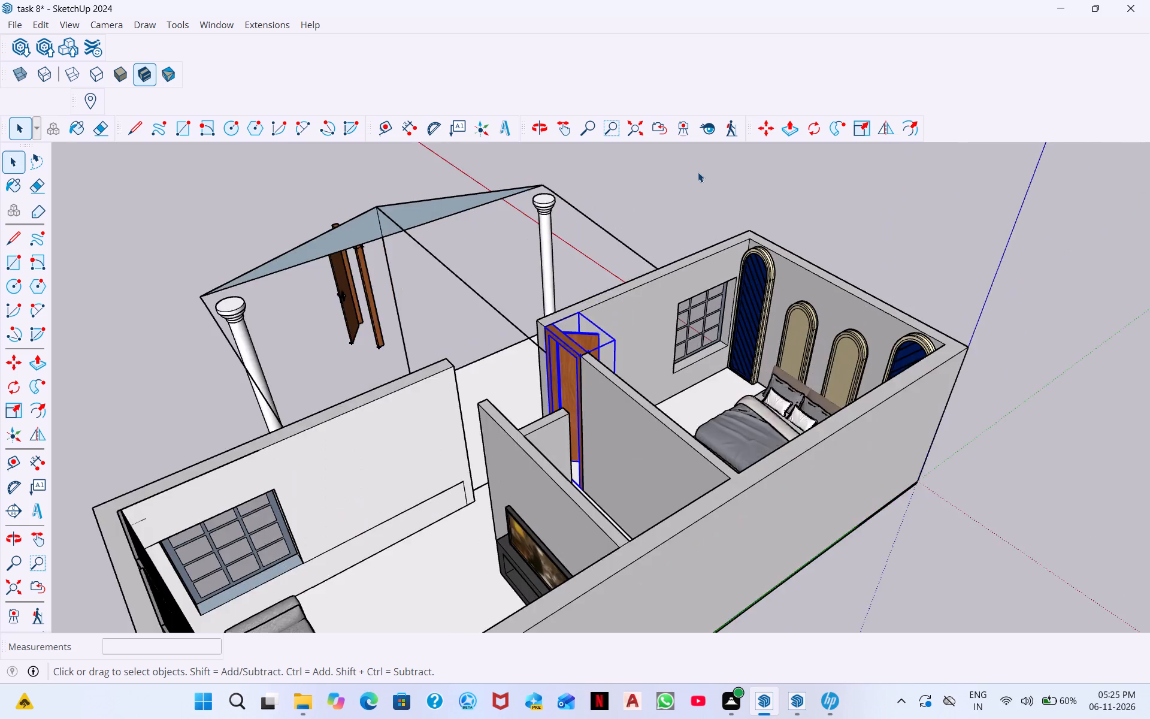
{"action": "scroll", "coordinate": [698, 172], "scroll_direction": "up", "scroll_amount": 4}
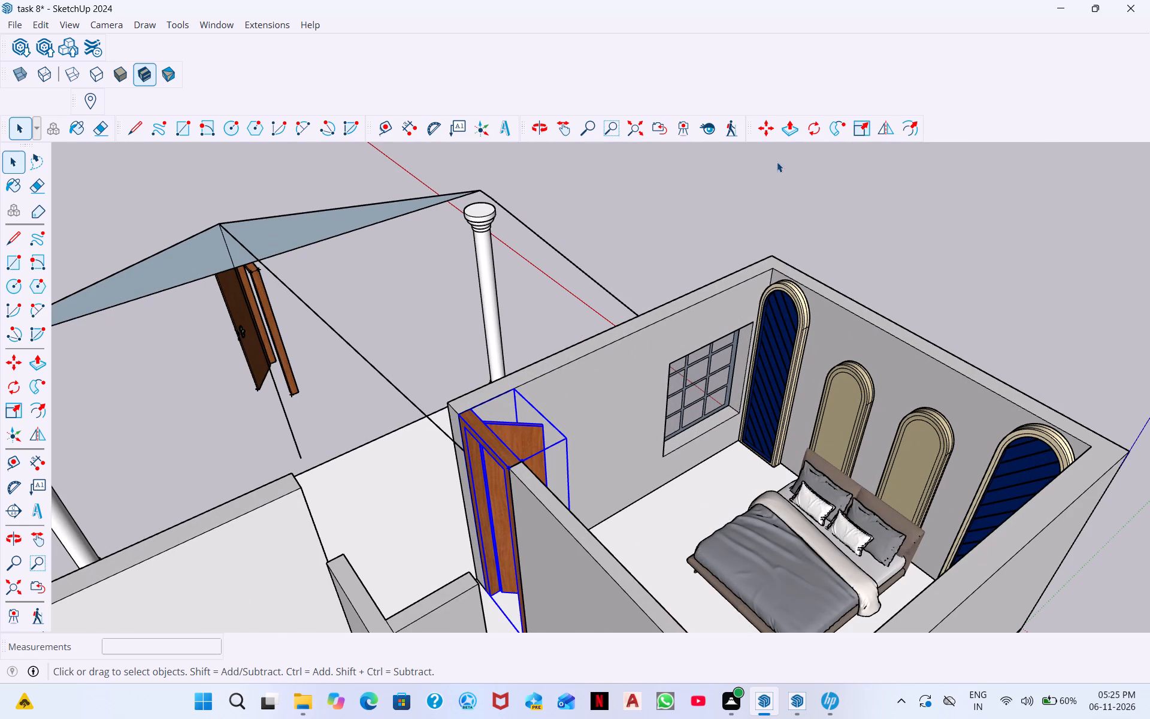
{"action": "left_click", "coordinate": [776, 130]}
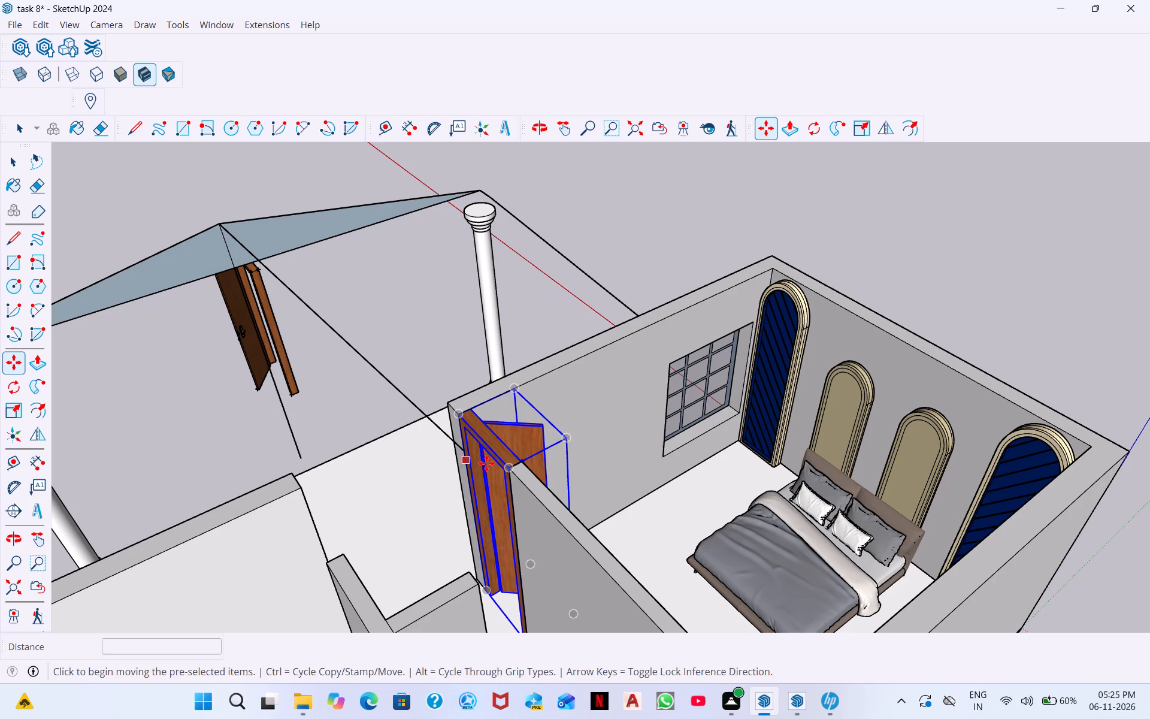
{"action": "left_click", "coordinate": [507, 465]}
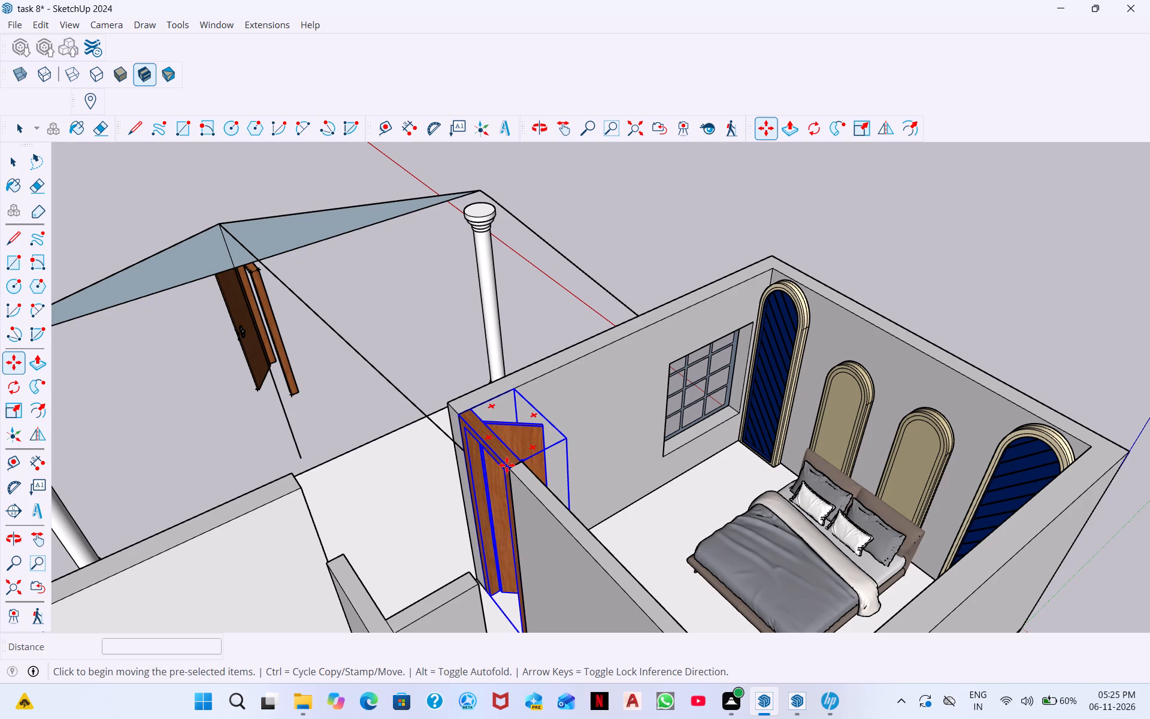
{"action": "left_click", "coordinate": [328, 565]}
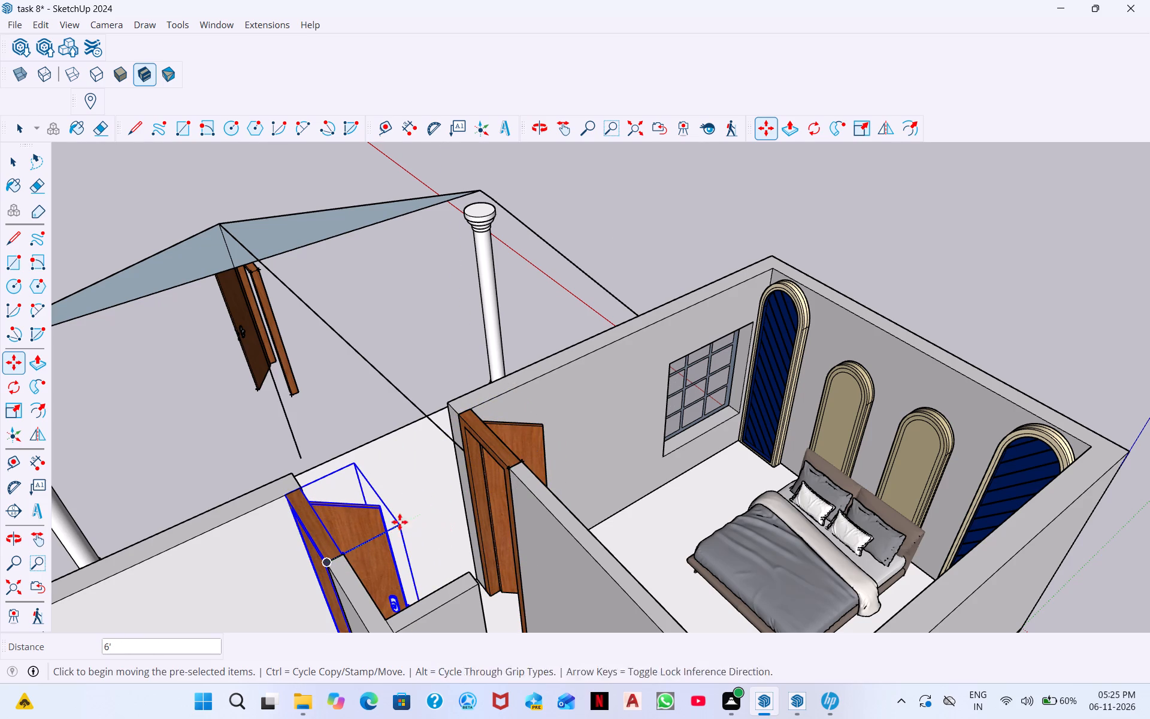
Flip the copied door along the house's length so that its leaf opens toward the living room.
{"action": "left_click", "coordinate": [885, 131]}
{"action": "left_click", "coordinate": [325, 473]}
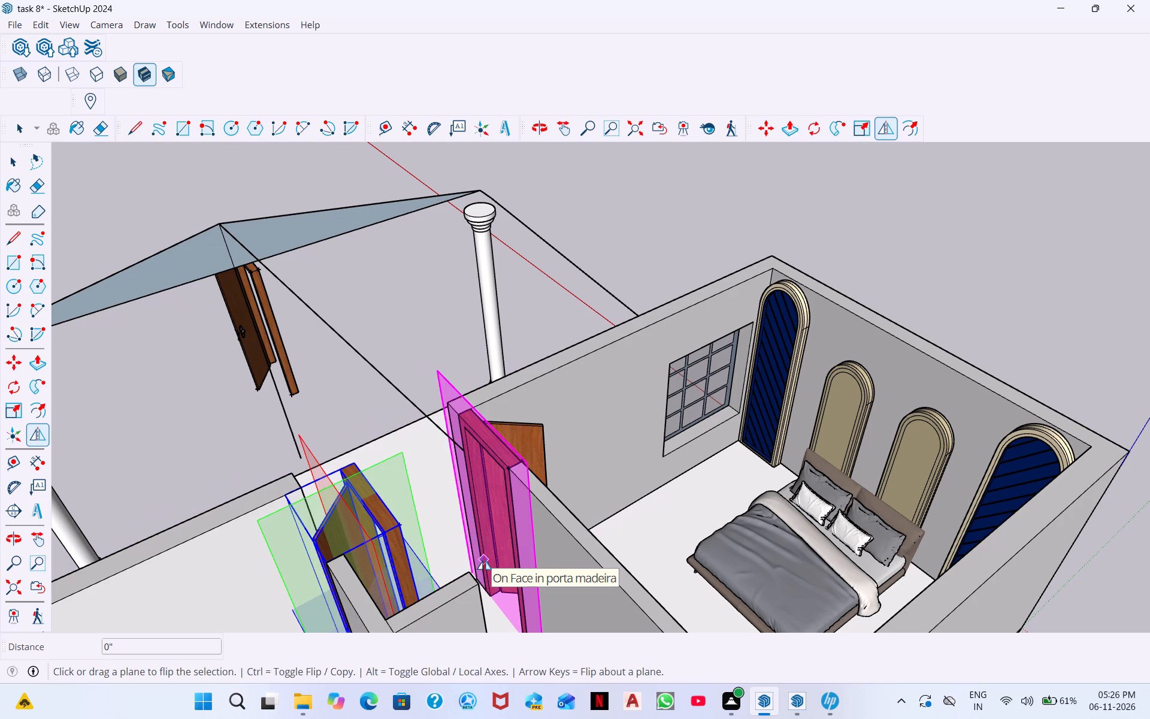
{"action": "key", "text": "space"}
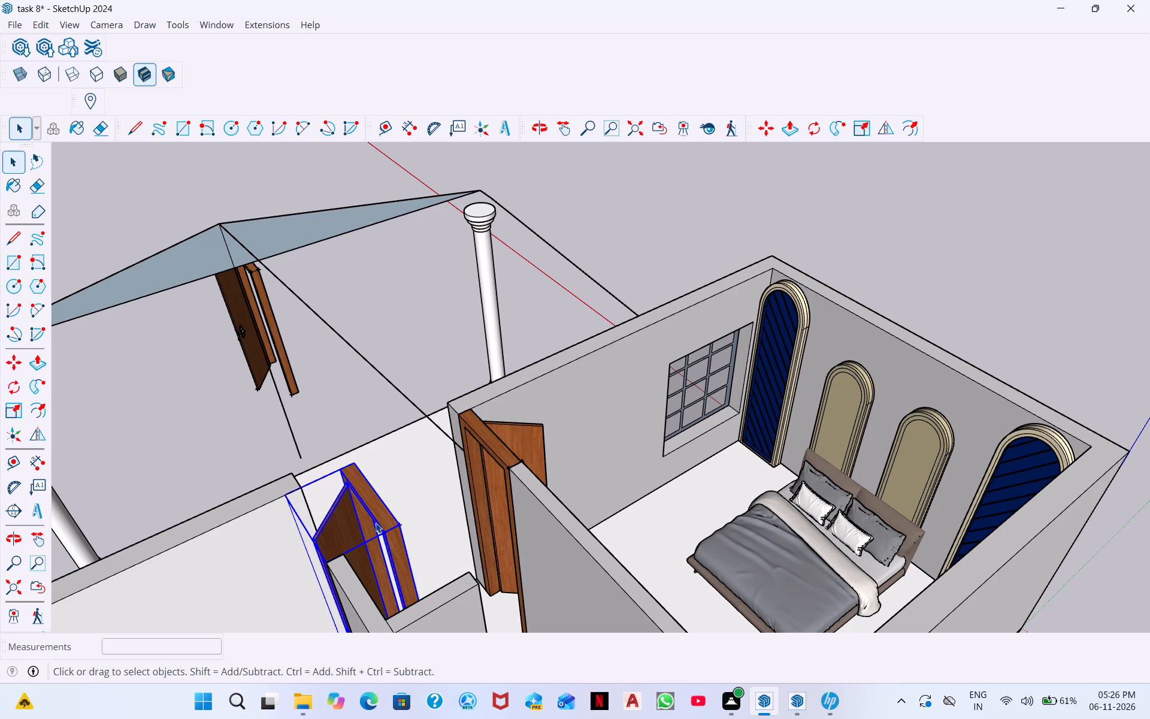
Move the flipped door copy along the green axis, placing its top frame corner against the end of the living room's front wall.
{"action": "scroll", "coordinate": [376, 522], "scroll_direction": "up", "scroll_amount": 3}
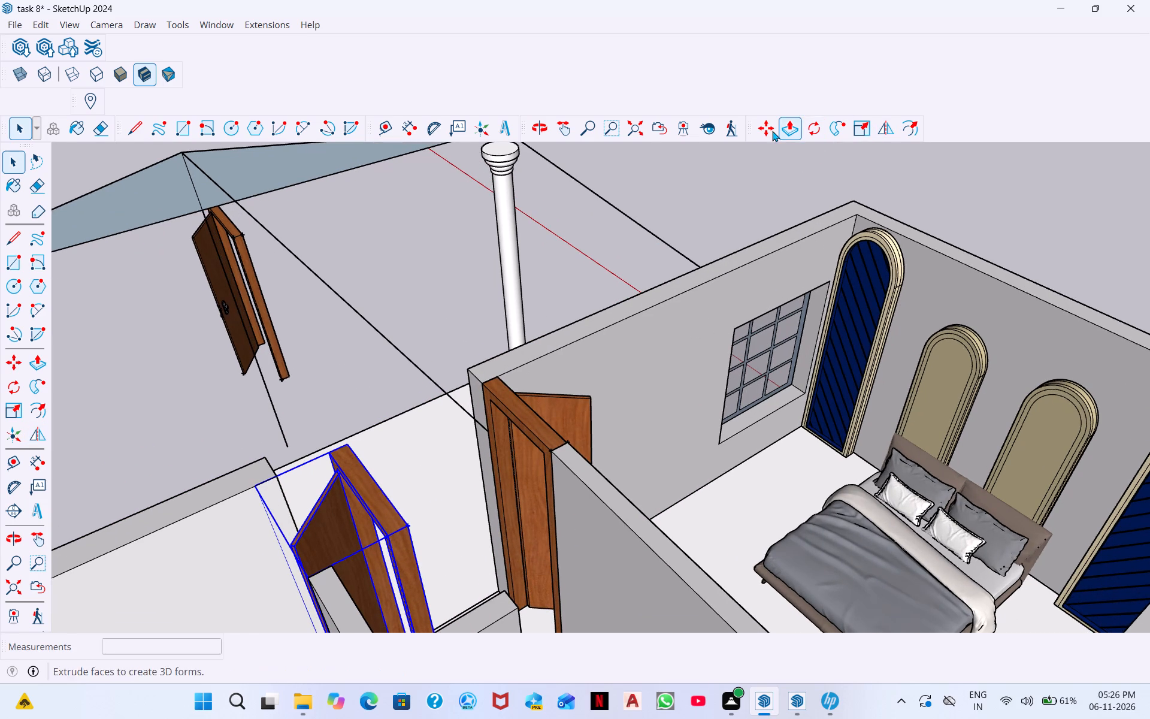
{"action": "left_click", "coordinate": [772, 131]}
{"action": "left_click", "coordinate": [352, 440]}
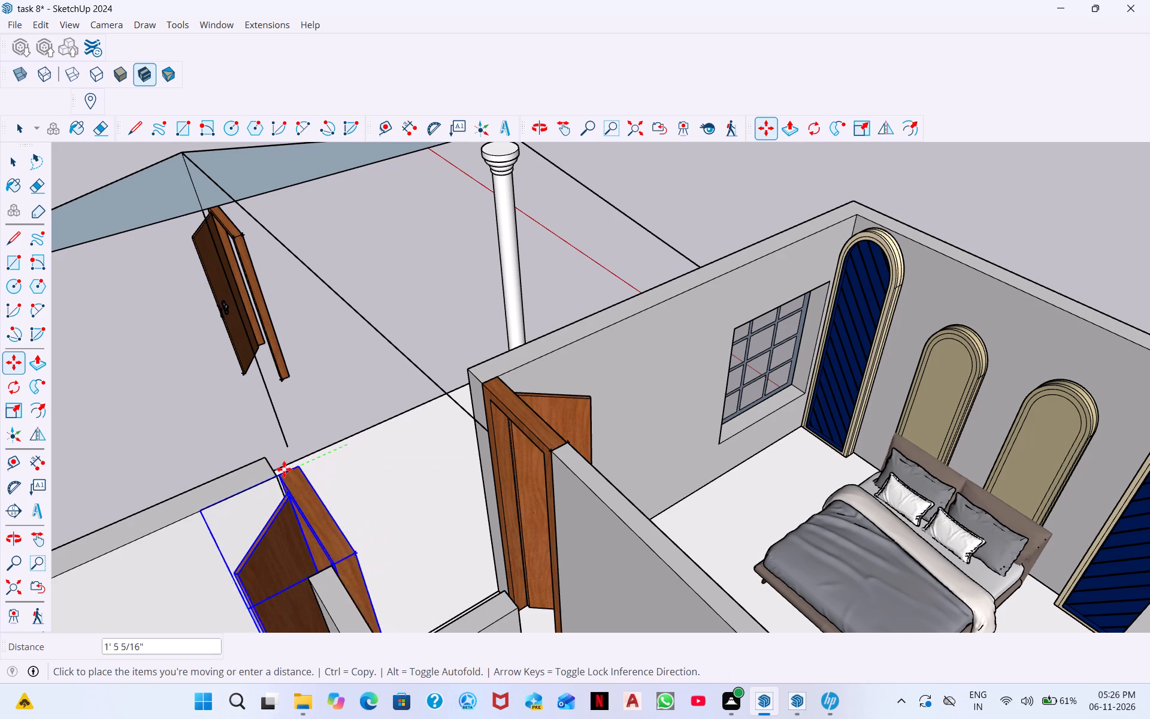
{"action": "left_click", "coordinate": [275, 475]}
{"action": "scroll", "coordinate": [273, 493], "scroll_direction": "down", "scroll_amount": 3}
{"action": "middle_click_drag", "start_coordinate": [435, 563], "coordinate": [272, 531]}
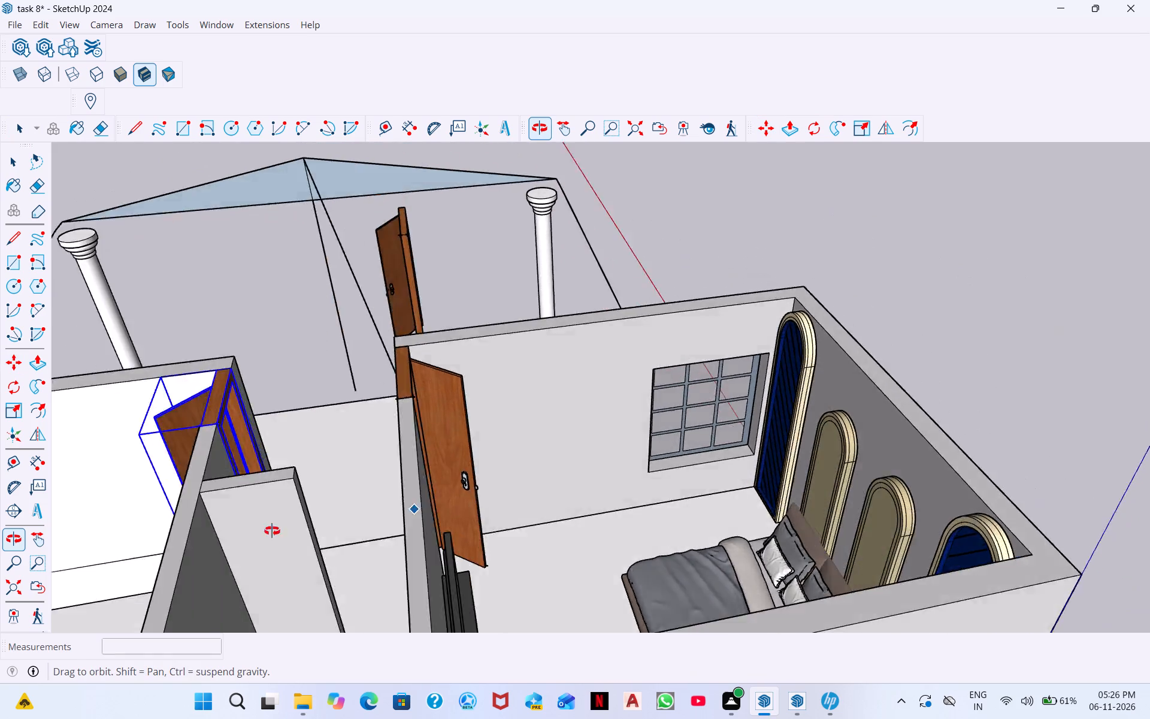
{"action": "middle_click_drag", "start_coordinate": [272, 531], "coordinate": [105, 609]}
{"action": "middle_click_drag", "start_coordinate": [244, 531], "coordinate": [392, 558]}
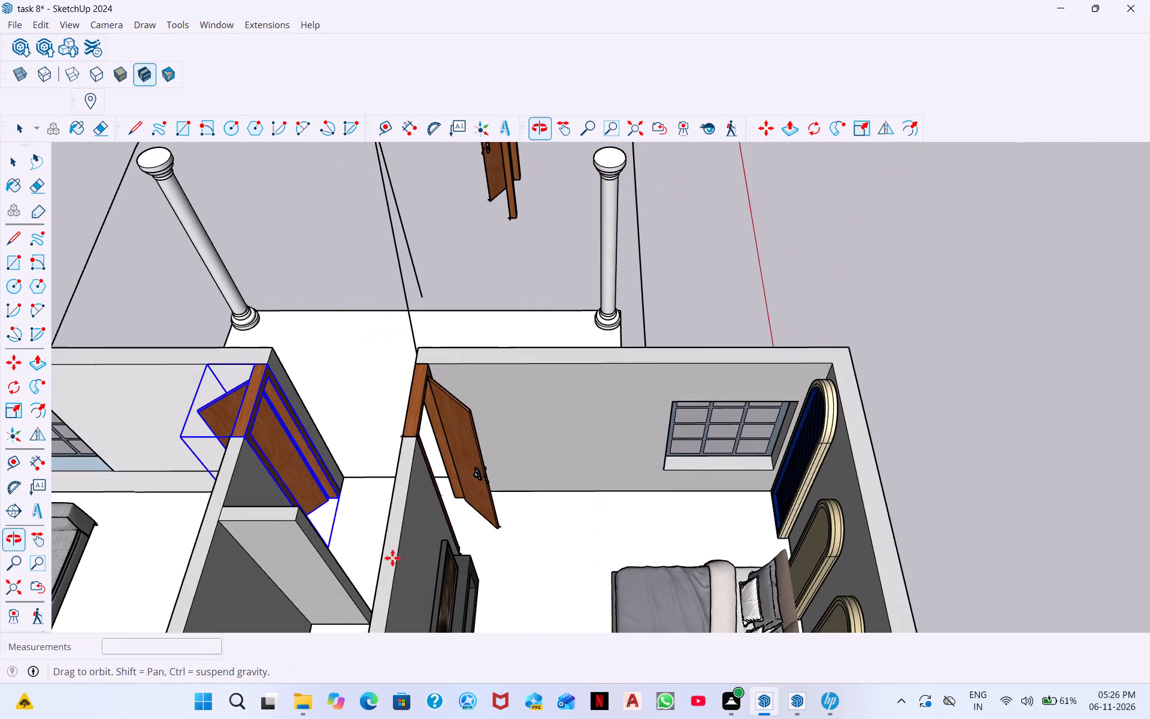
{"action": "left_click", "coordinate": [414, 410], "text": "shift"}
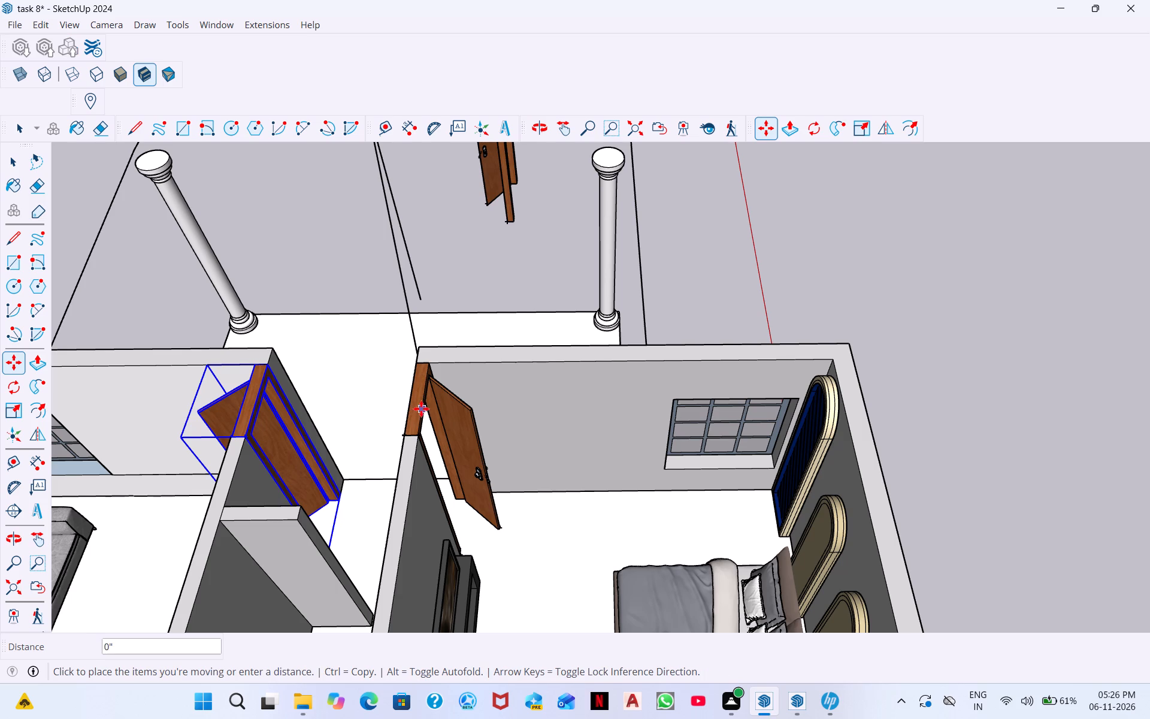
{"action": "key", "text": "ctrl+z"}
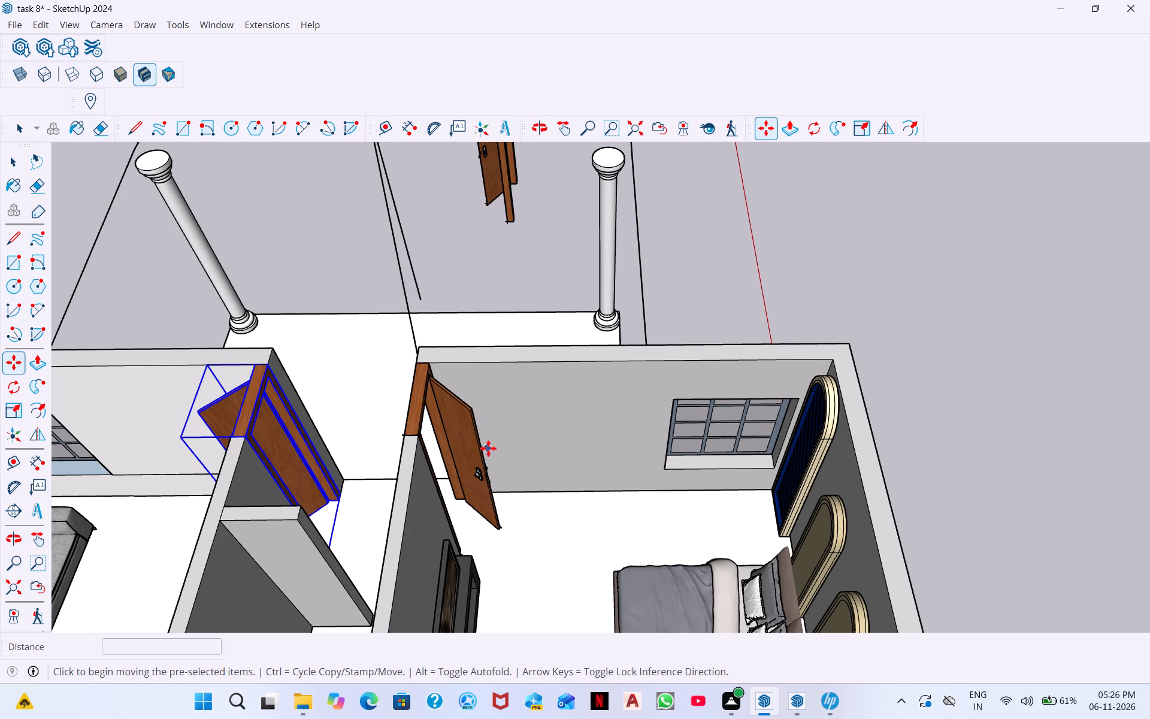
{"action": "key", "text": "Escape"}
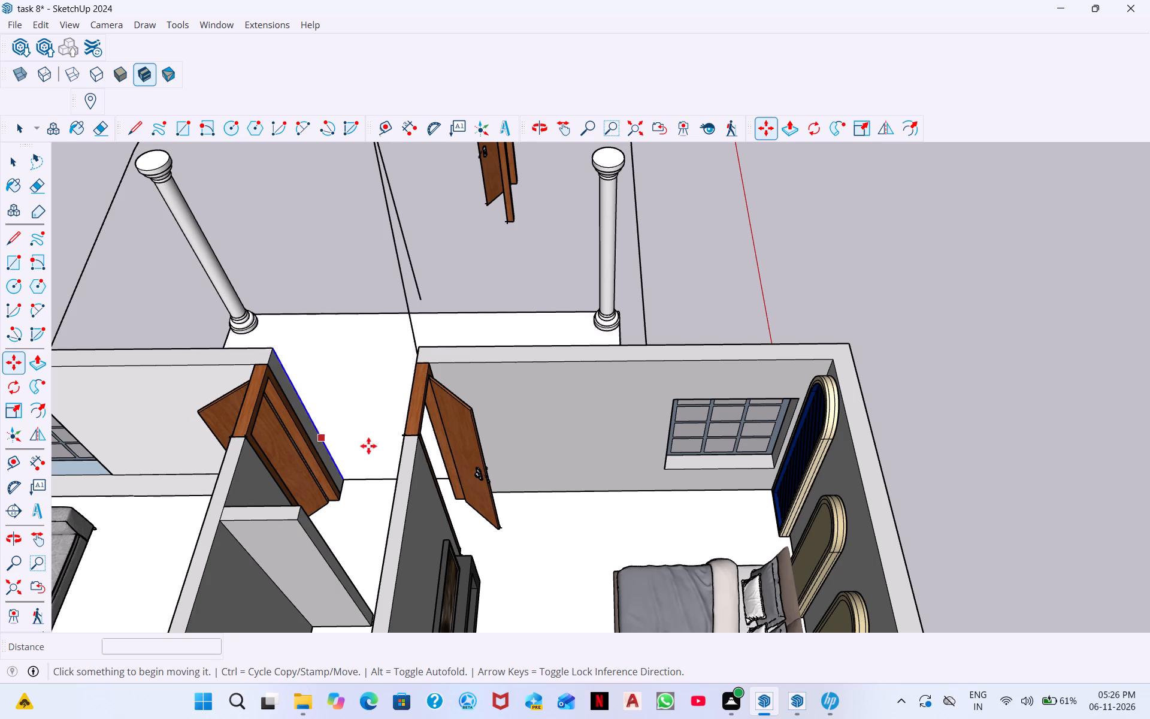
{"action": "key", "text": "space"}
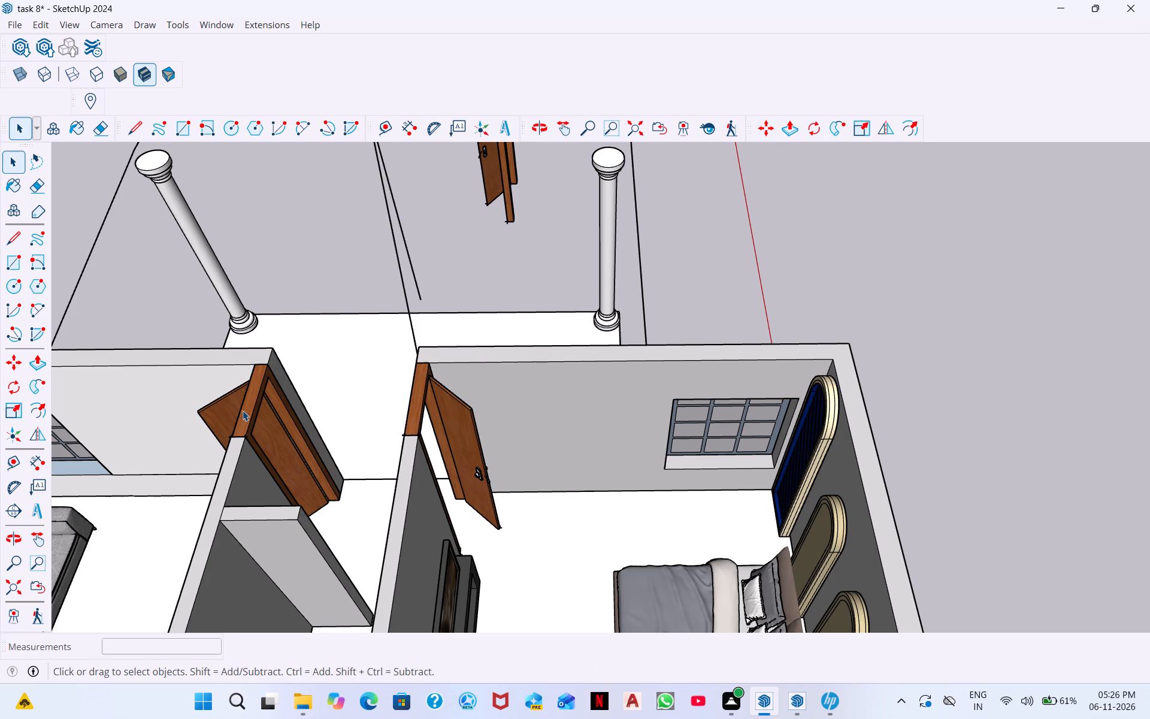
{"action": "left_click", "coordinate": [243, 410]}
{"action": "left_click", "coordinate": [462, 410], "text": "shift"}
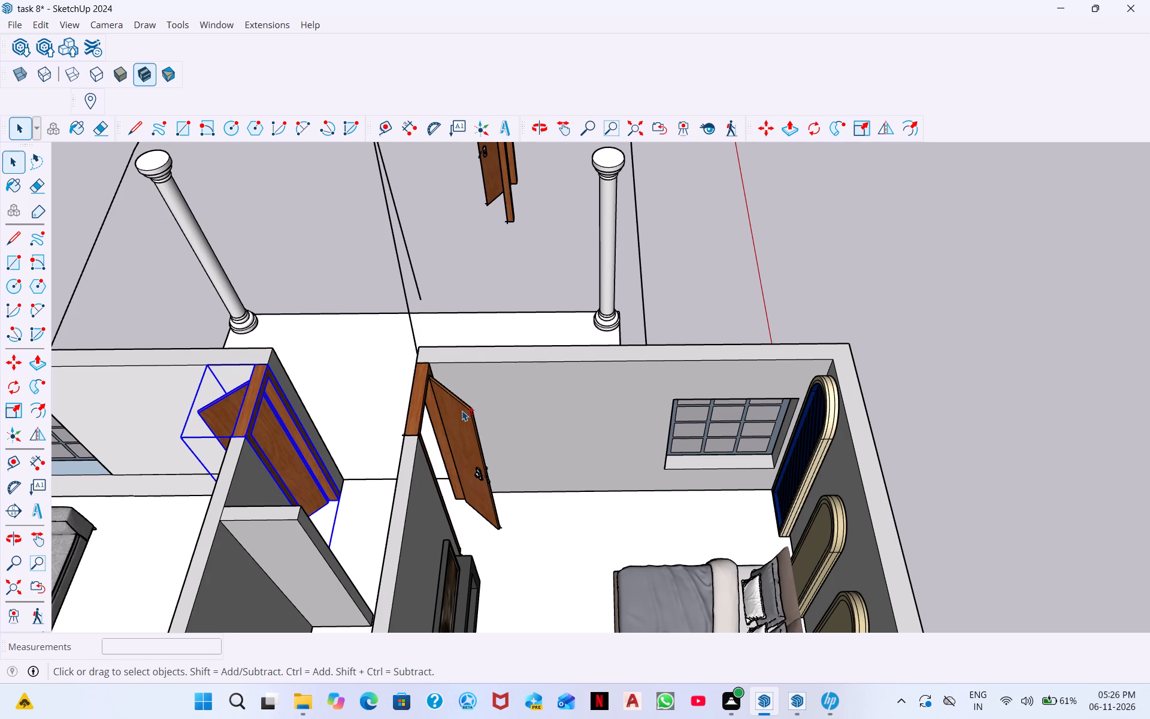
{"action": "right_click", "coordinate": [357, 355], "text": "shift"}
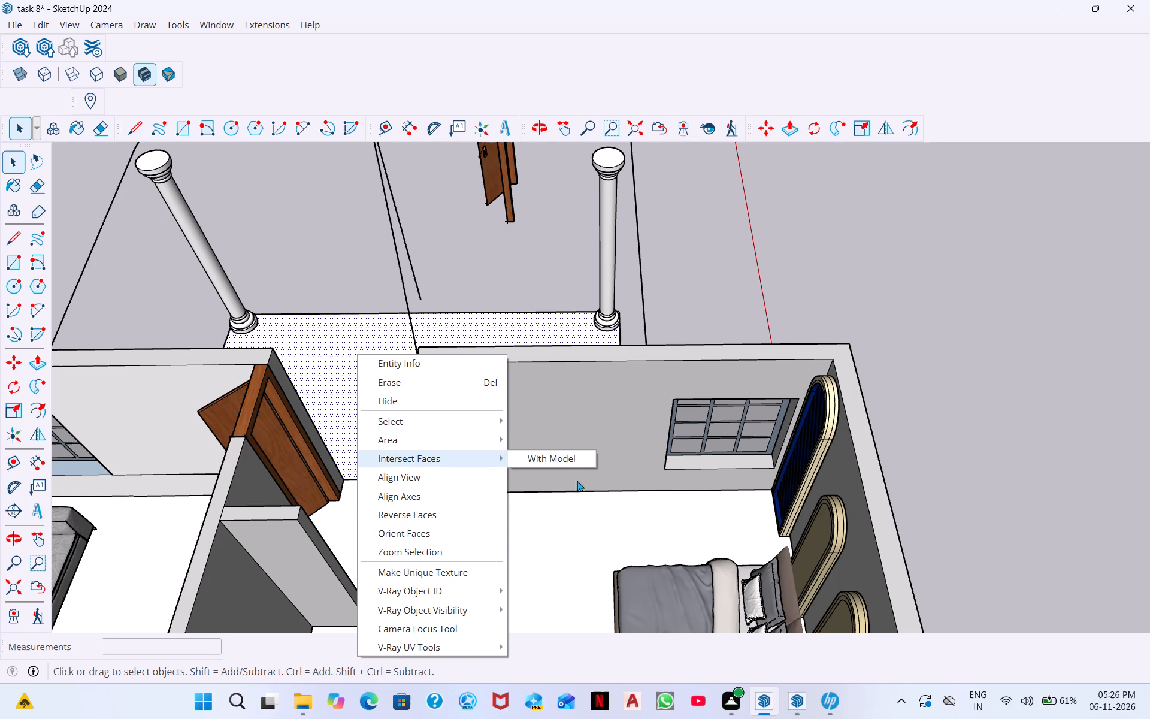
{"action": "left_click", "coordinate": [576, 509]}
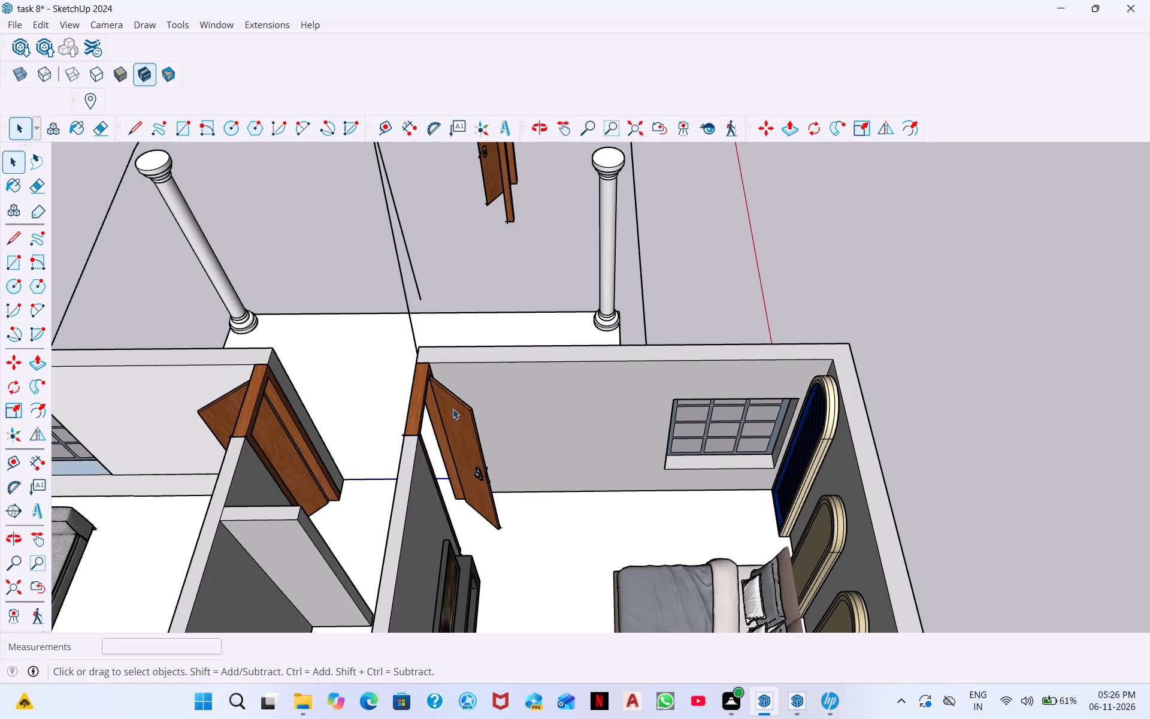
Explode the door component in the bedroom doorway into loose geometry.
{"action": "left_click", "coordinate": [454, 408]}
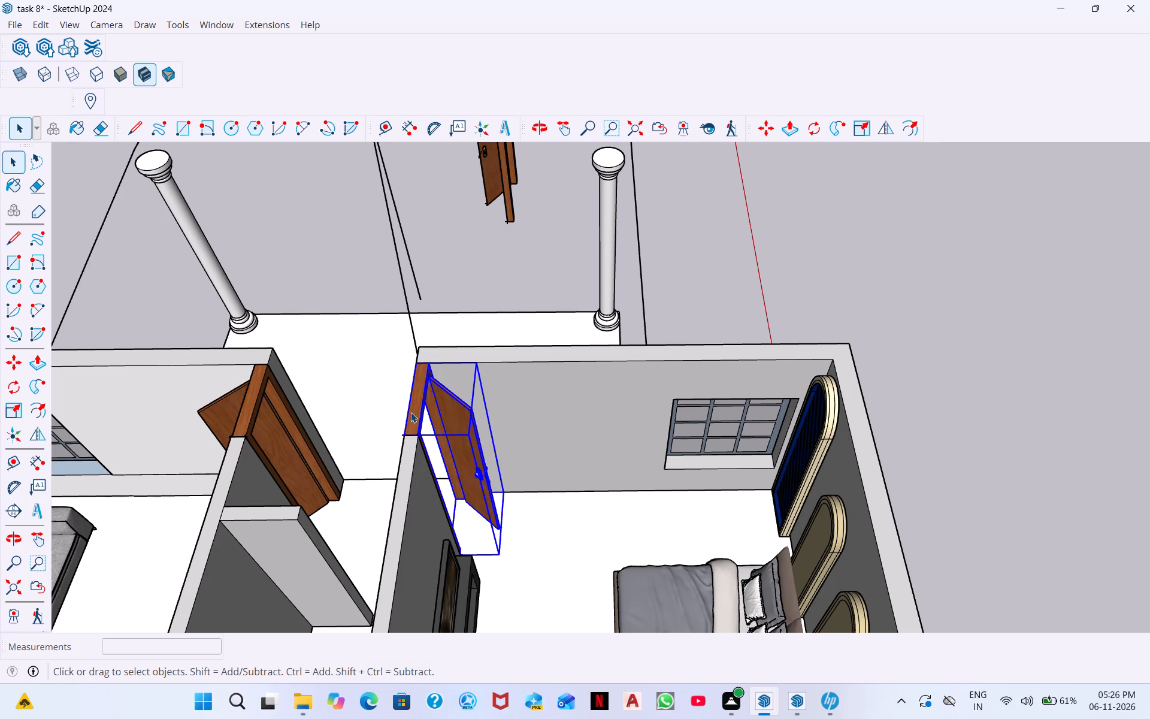
{"action": "middle_click_drag", "start_coordinate": [412, 409], "coordinate": [543, 295]}
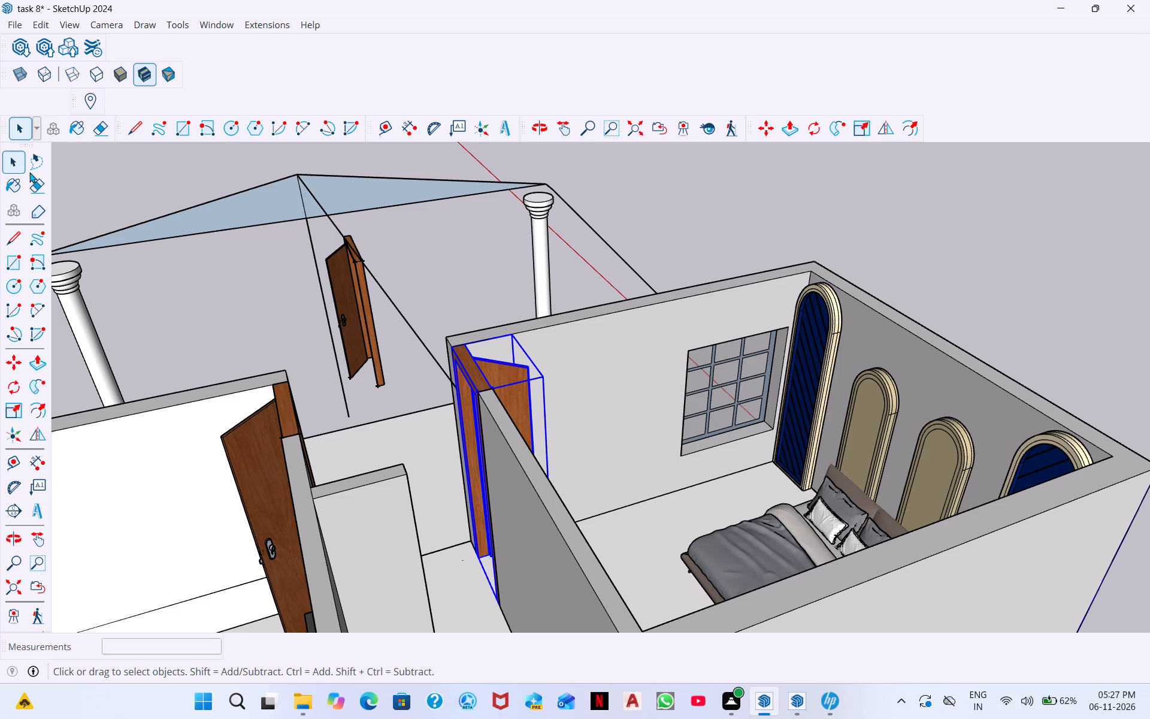
{"action": "left_click", "coordinate": [44, 28]}
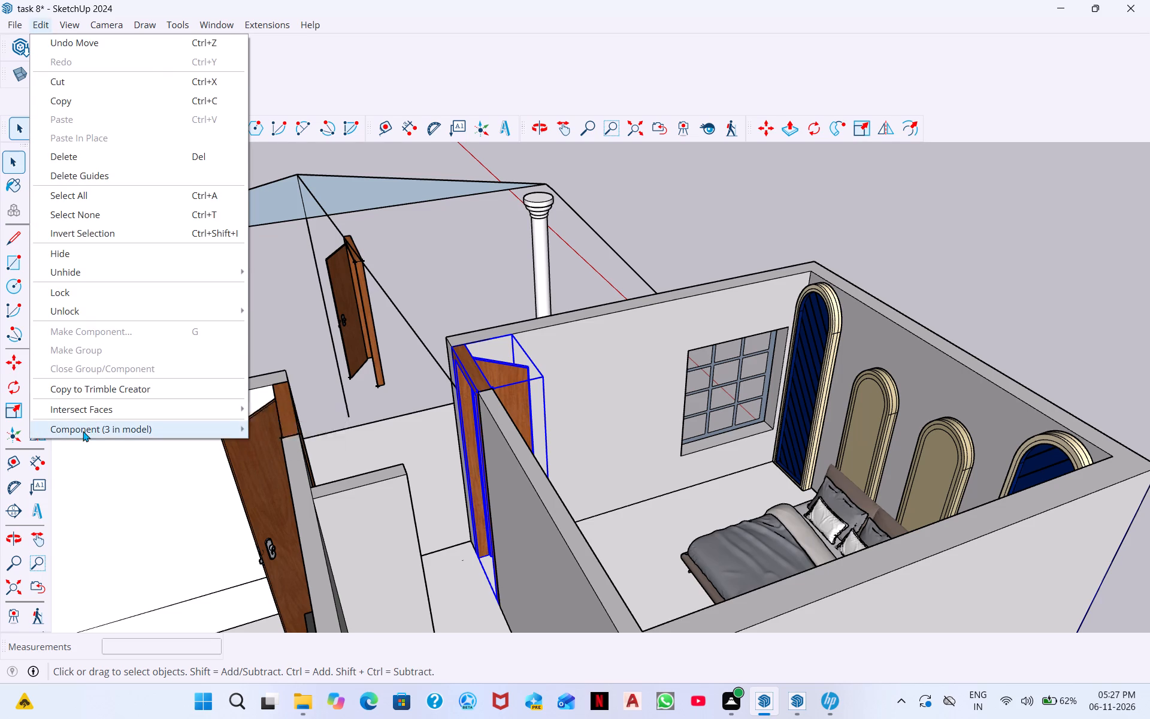
{"action": "left_click", "coordinate": [286, 386]}
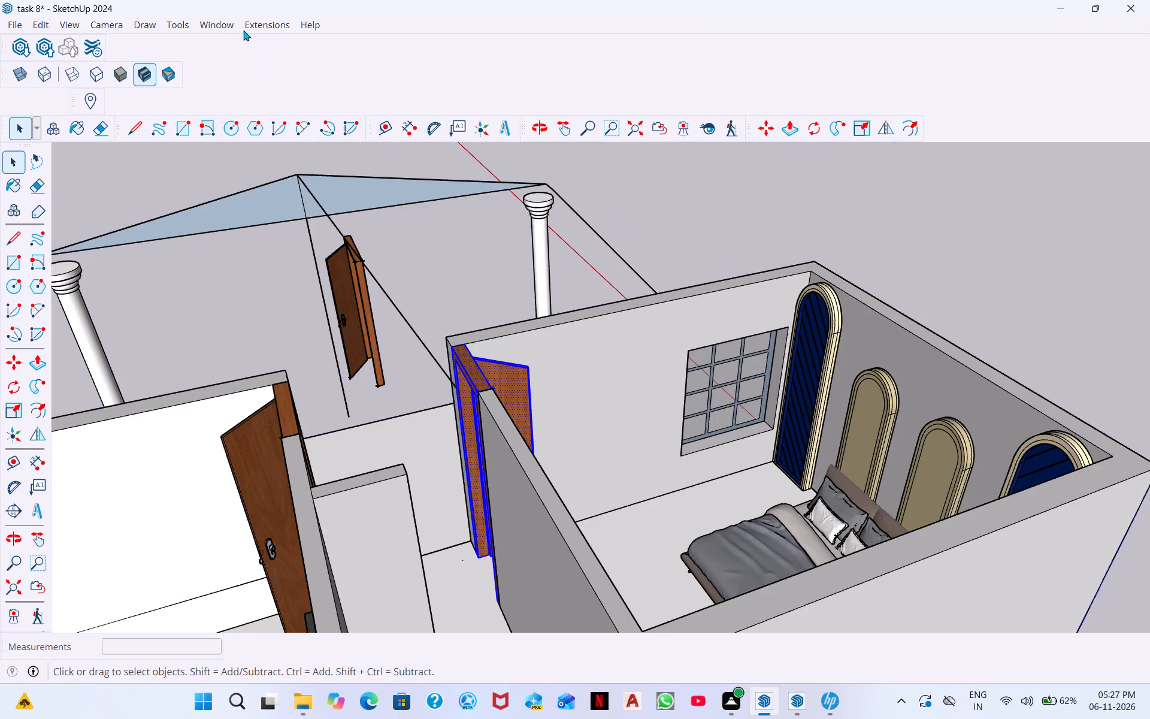
Show the default tray and paint the exploded bedroom door's leaf and frame with 0111_SlateGray.
{"action": "left_click", "coordinate": [266, 23]}
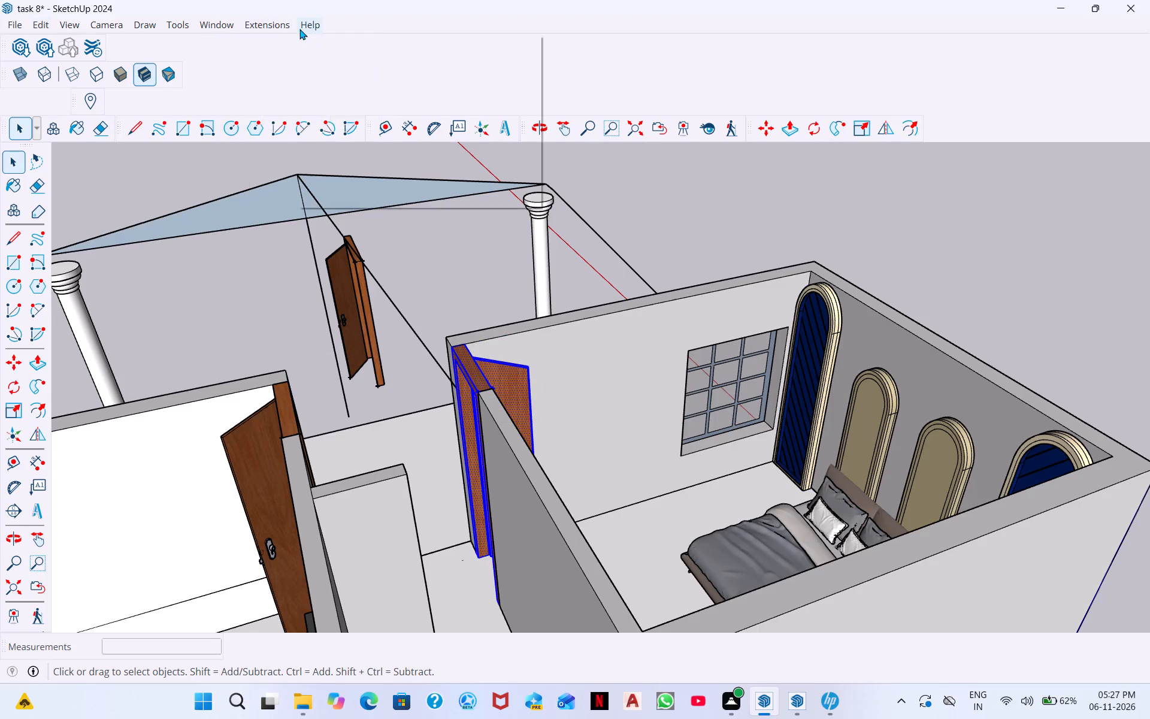
{"action": "left_click", "coordinate": [240, 48]}
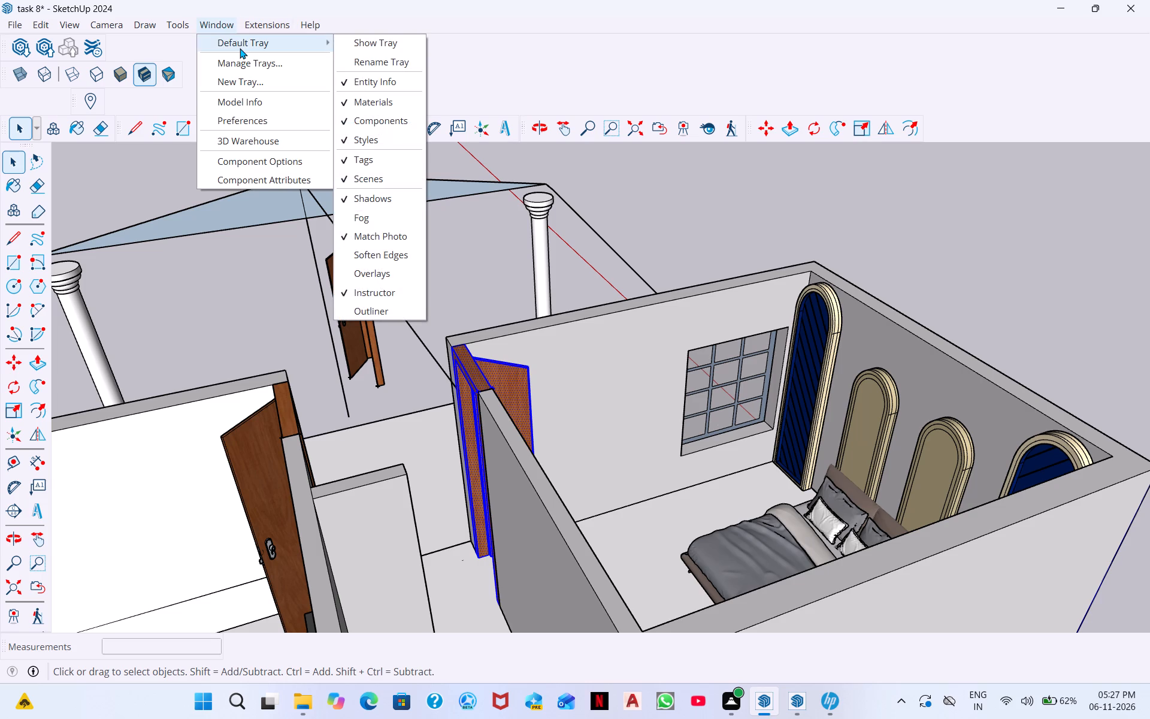
{"action": "left_click", "coordinate": [399, 49]}
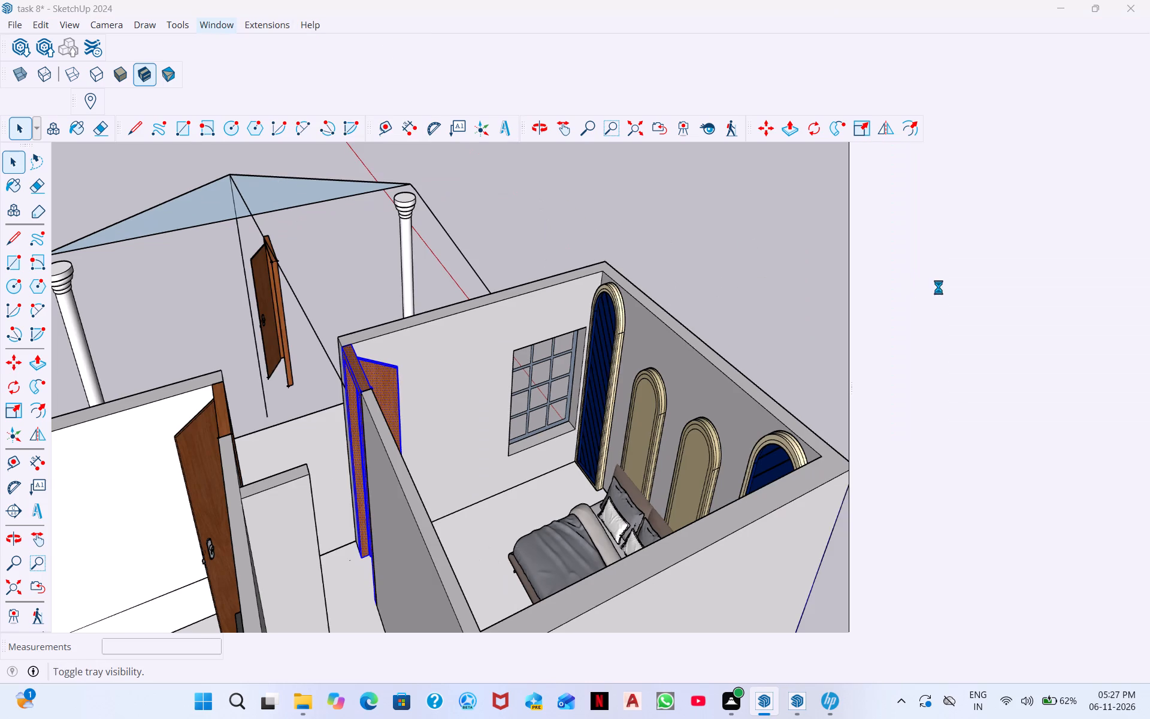
{"action": "scroll", "coordinate": [947, 364], "scroll_direction": "down", "scroll_amount": 3}
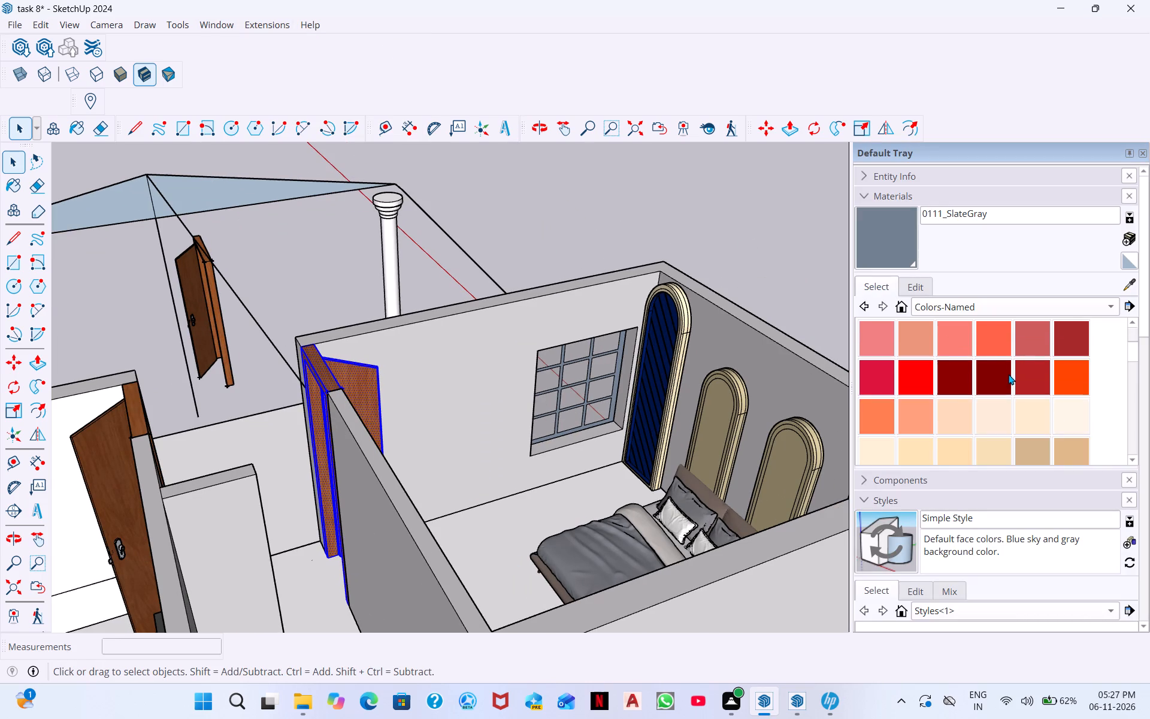
{"action": "scroll", "coordinate": [1008, 380], "scroll_direction": "down", "scroll_amount": 7}
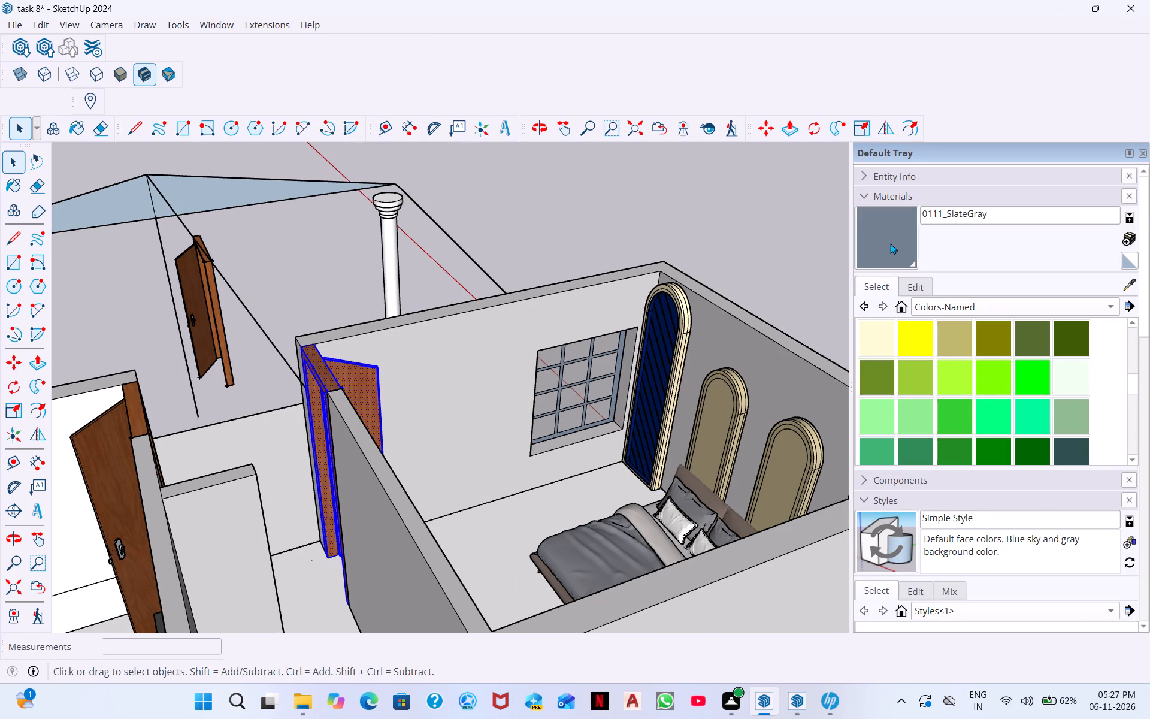
{"action": "left_click", "coordinate": [890, 243]}
{"action": "left_click", "coordinate": [356, 392]}
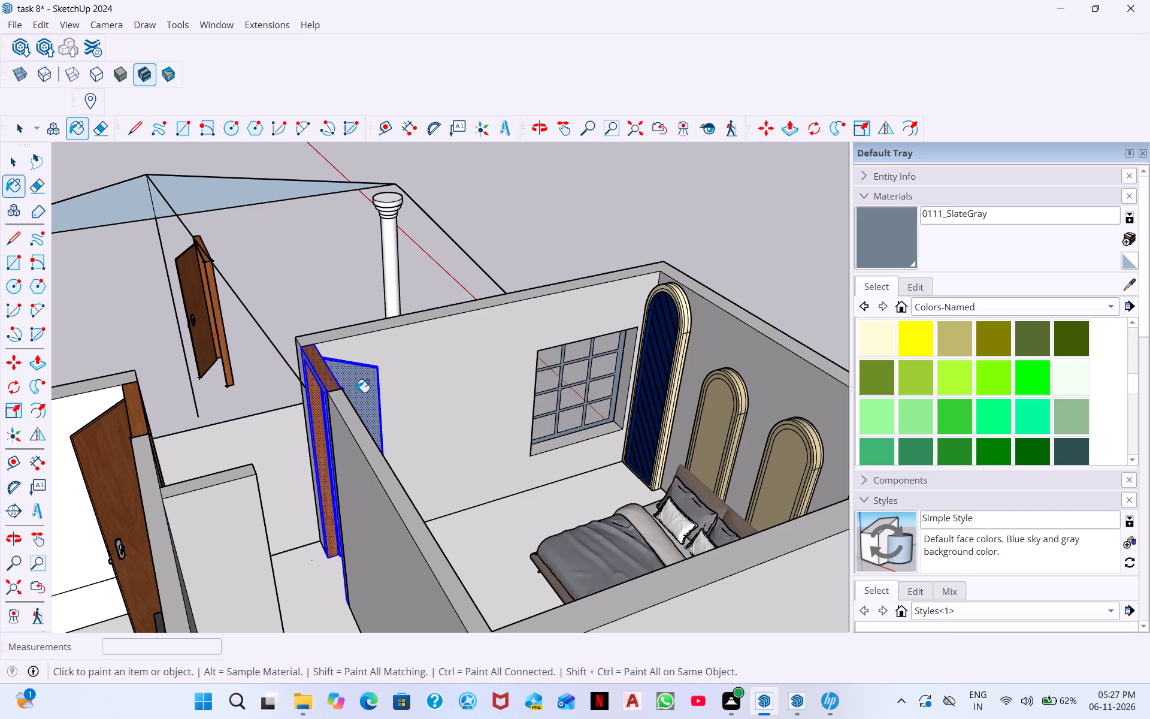
{"action": "scroll", "coordinate": [319, 389], "scroll_direction": "up", "scroll_amount": 5}
{"action": "left_click", "coordinate": [332, 373]}
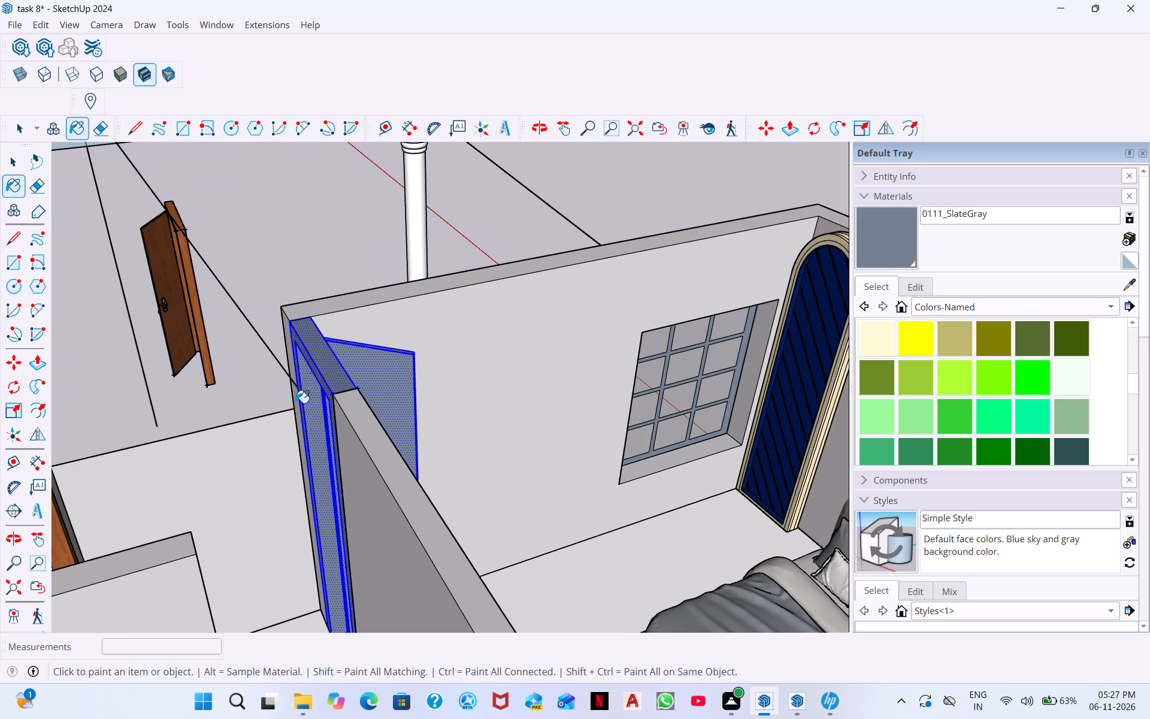
{"action": "scroll", "coordinate": [295, 423], "scroll_direction": "up", "scroll_amount": 2}
{"action": "scroll", "coordinate": [295, 423], "scroll_direction": "down", "scroll_amount": 10}
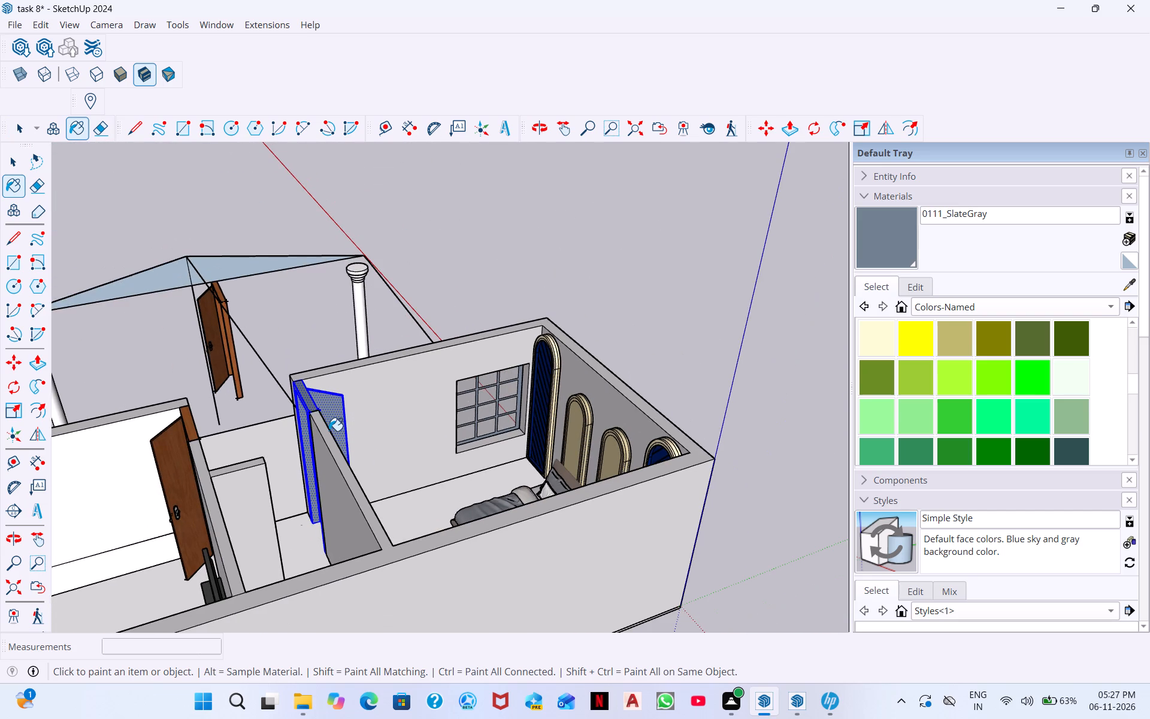
{"action": "key", "text": "space"}
{"action": "left_click", "coordinate": [460, 232]}
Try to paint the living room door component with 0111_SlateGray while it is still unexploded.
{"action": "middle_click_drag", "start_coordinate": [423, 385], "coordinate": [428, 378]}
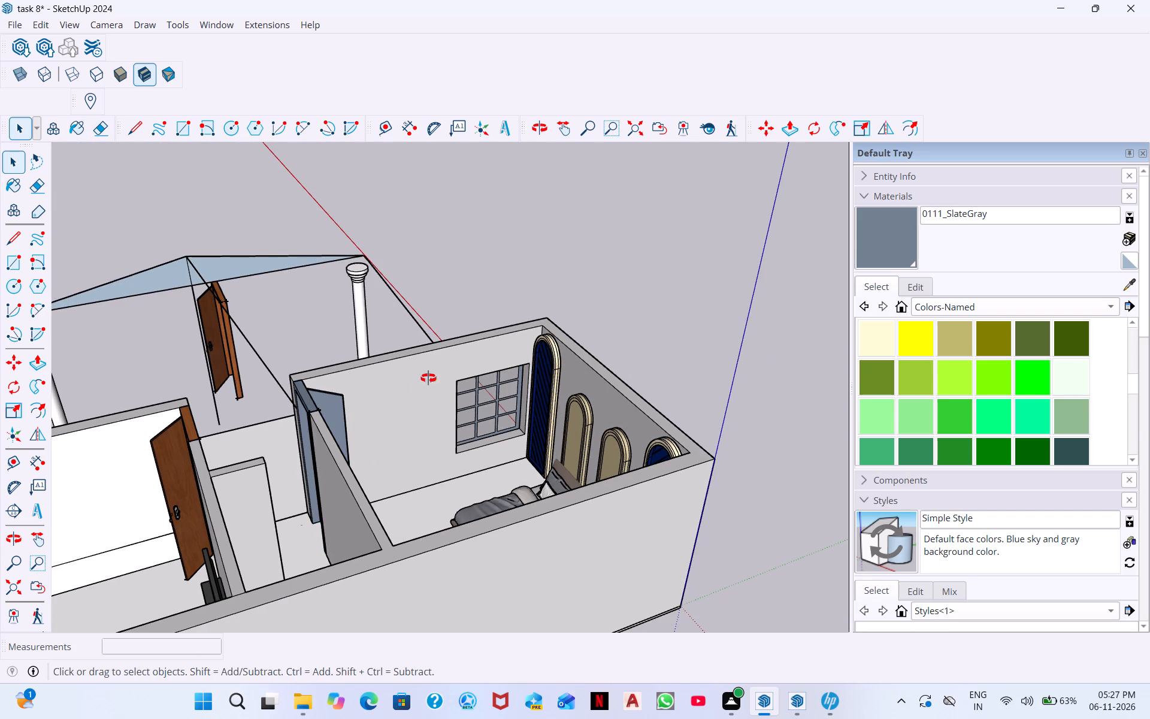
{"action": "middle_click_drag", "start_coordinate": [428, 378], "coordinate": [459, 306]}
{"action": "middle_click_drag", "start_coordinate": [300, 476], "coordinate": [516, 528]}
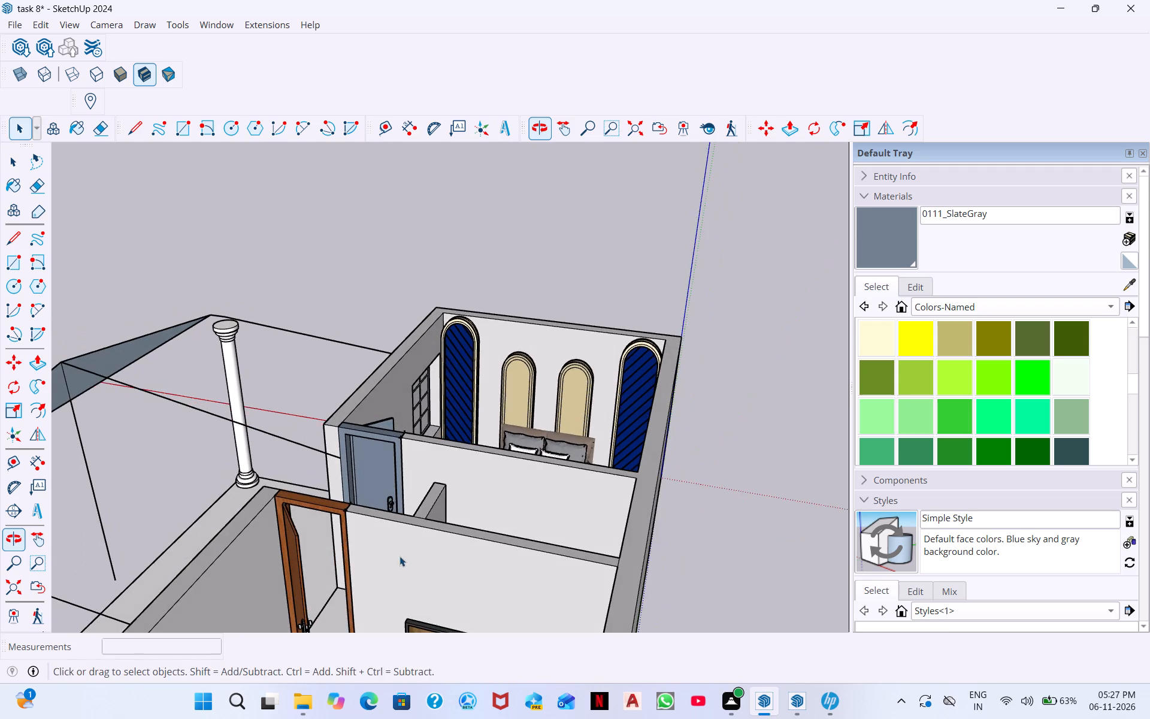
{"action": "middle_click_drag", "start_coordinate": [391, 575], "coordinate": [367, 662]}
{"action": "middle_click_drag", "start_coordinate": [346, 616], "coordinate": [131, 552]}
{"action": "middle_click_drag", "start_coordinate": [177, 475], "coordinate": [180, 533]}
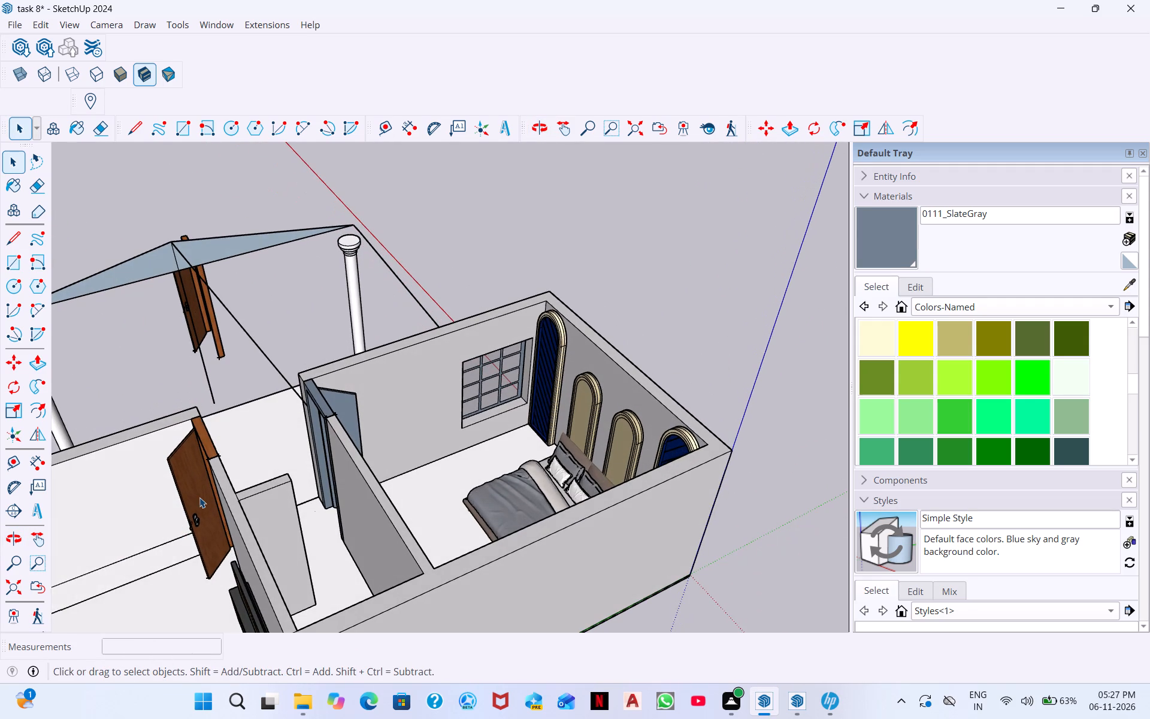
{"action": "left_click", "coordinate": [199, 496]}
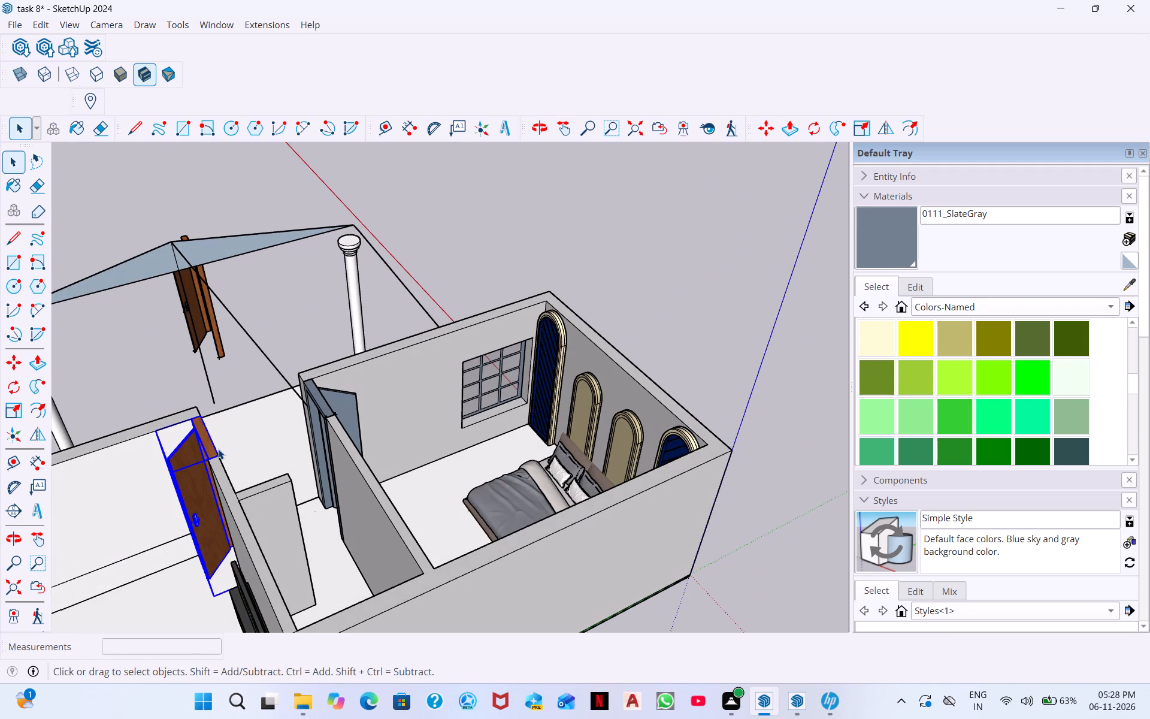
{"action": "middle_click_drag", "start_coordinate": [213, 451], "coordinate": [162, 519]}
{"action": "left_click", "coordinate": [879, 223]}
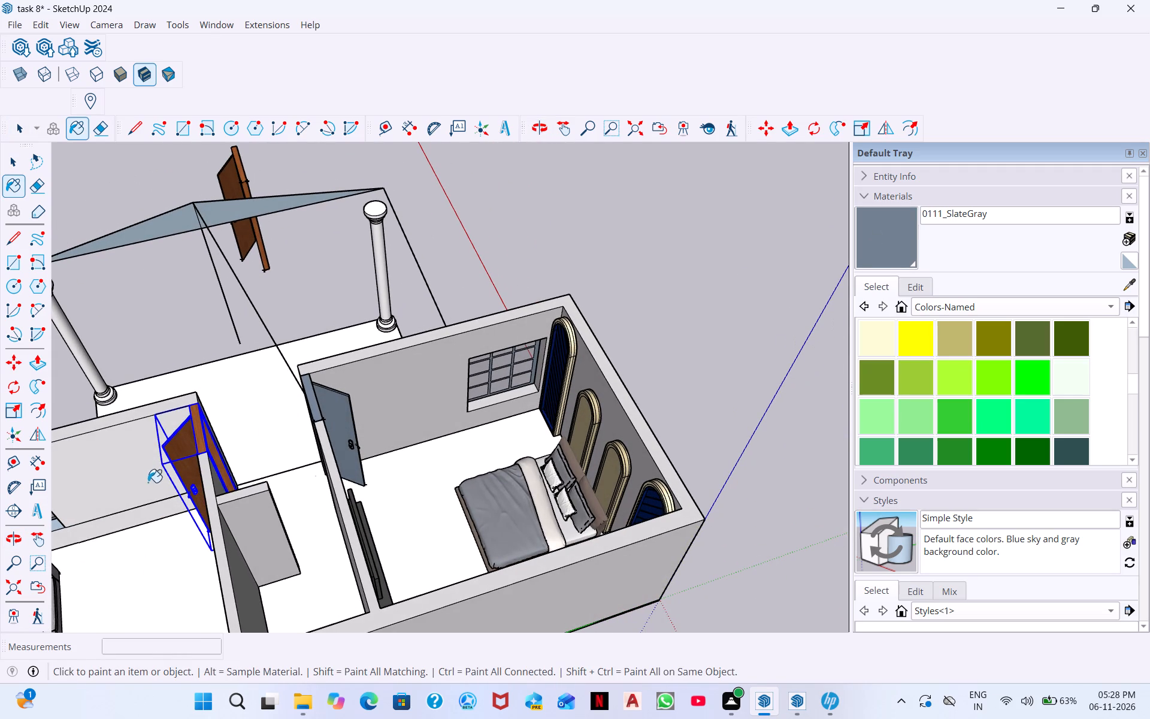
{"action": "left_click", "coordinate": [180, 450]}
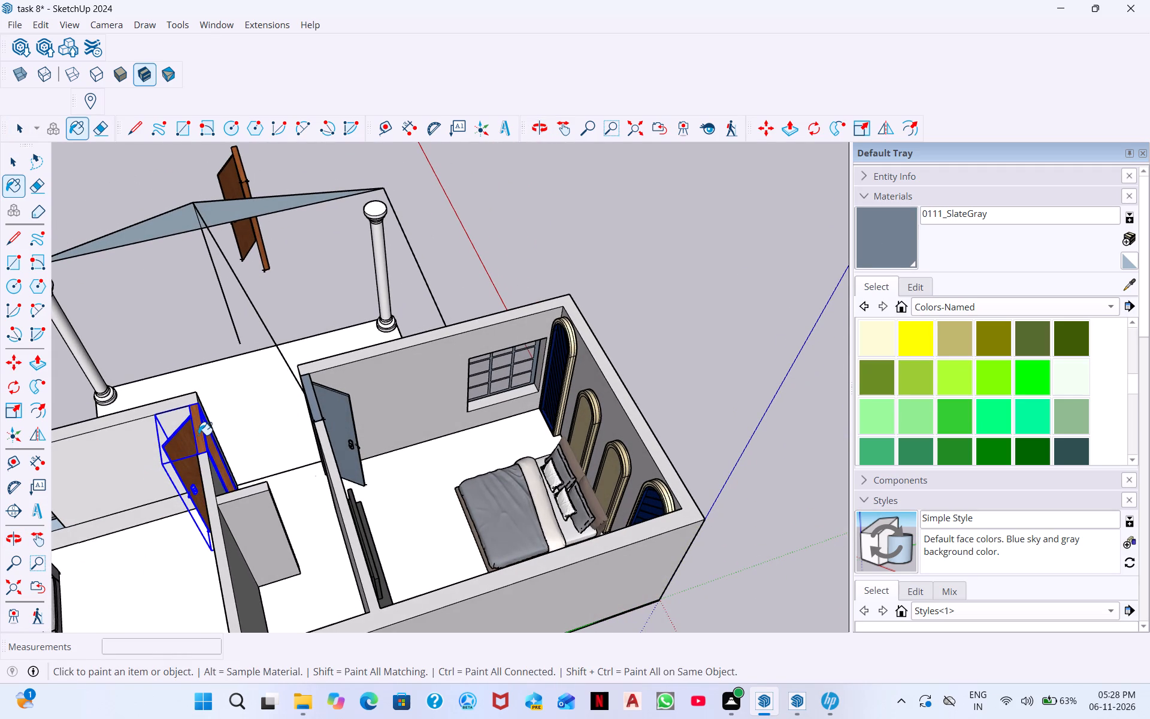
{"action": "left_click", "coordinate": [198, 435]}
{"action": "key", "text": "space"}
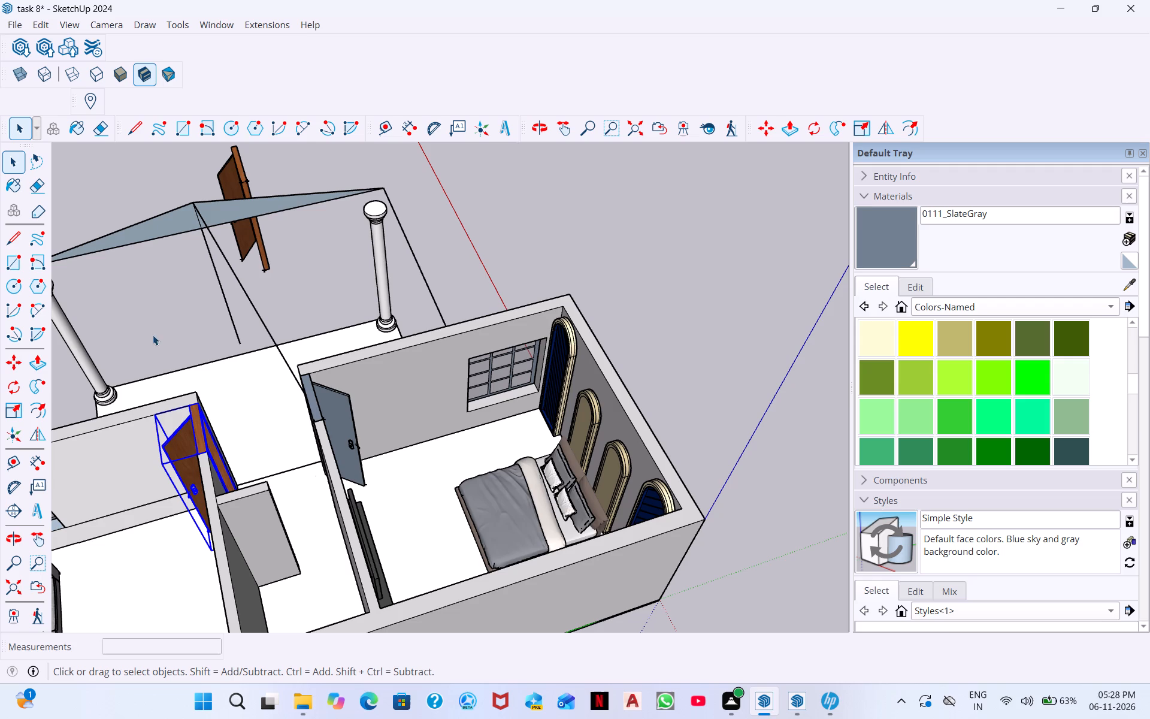
Explode the living room door component into loose geometry.
{"action": "left_click", "coordinate": [43, 30]}
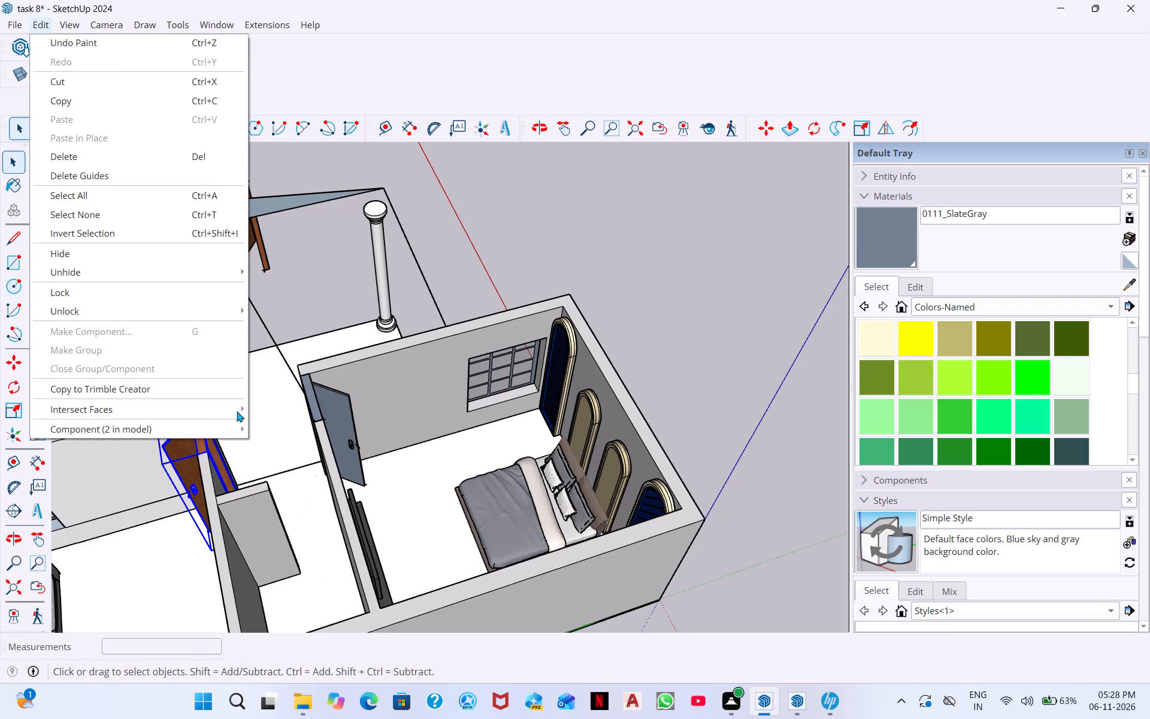
{"action": "left_click", "coordinate": [191, 429]}
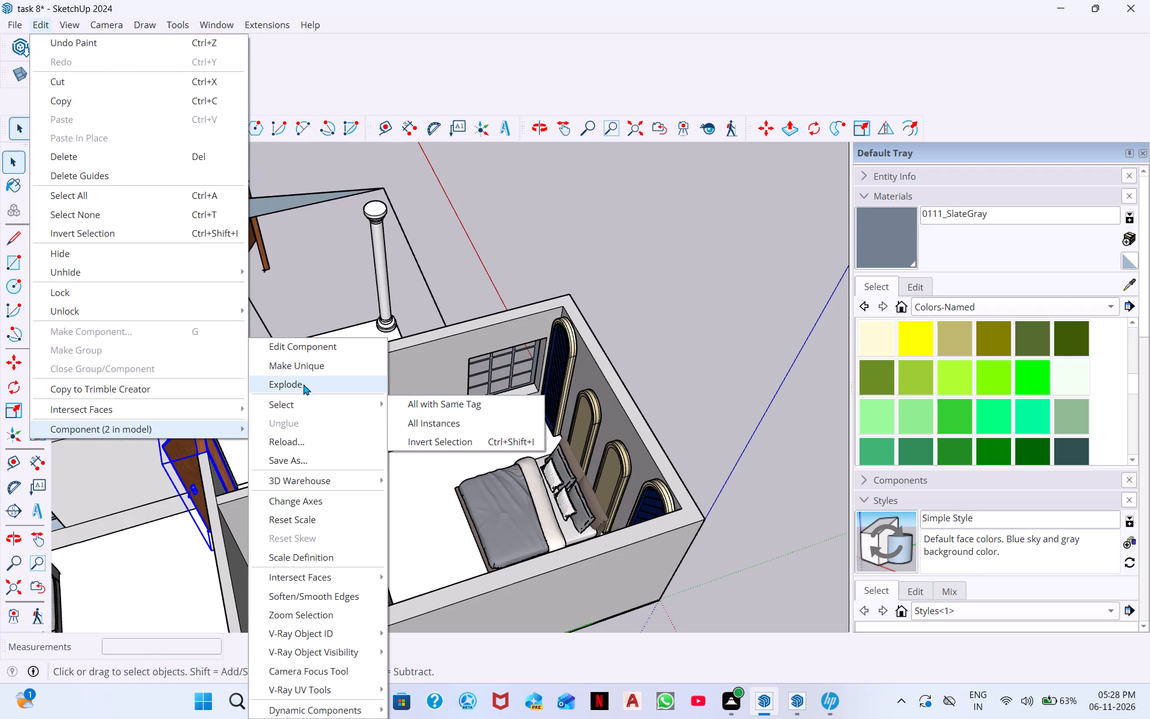
{"action": "left_click", "coordinate": [303, 384]}
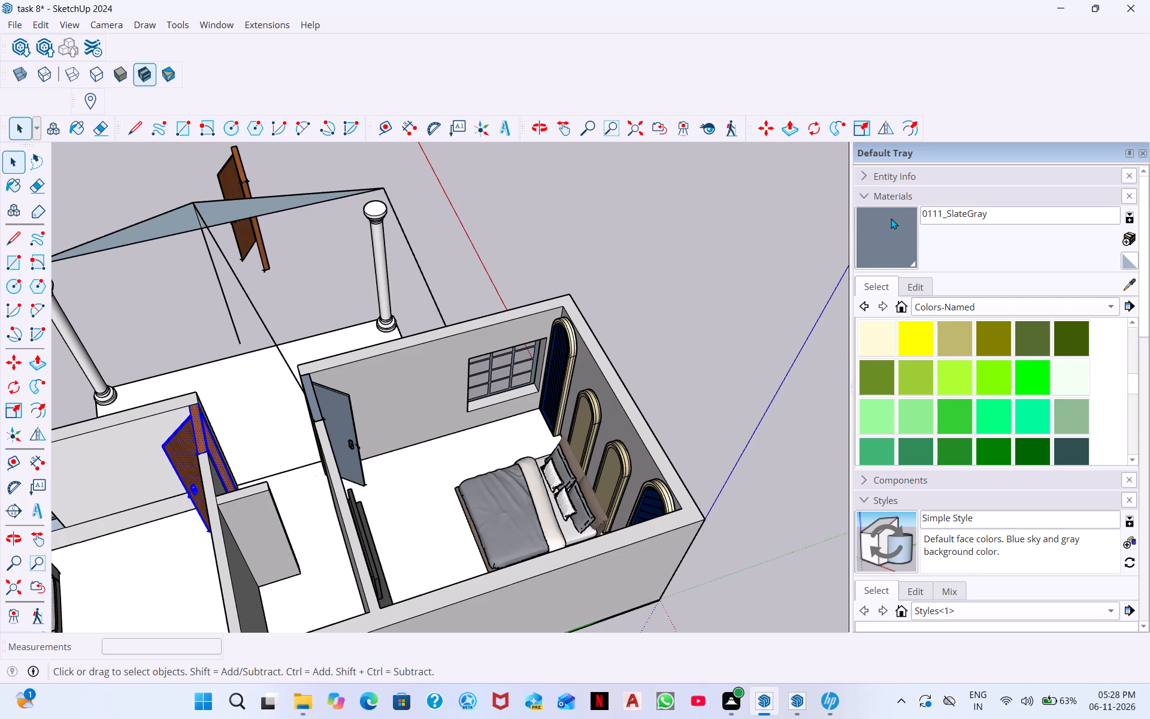
Paint the exploded living room door's leaf and frame with 0111_SlateGray.
{"action": "left_click", "coordinate": [891, 218]}
{"action": "left_click", "coordinate": [196, 433]}
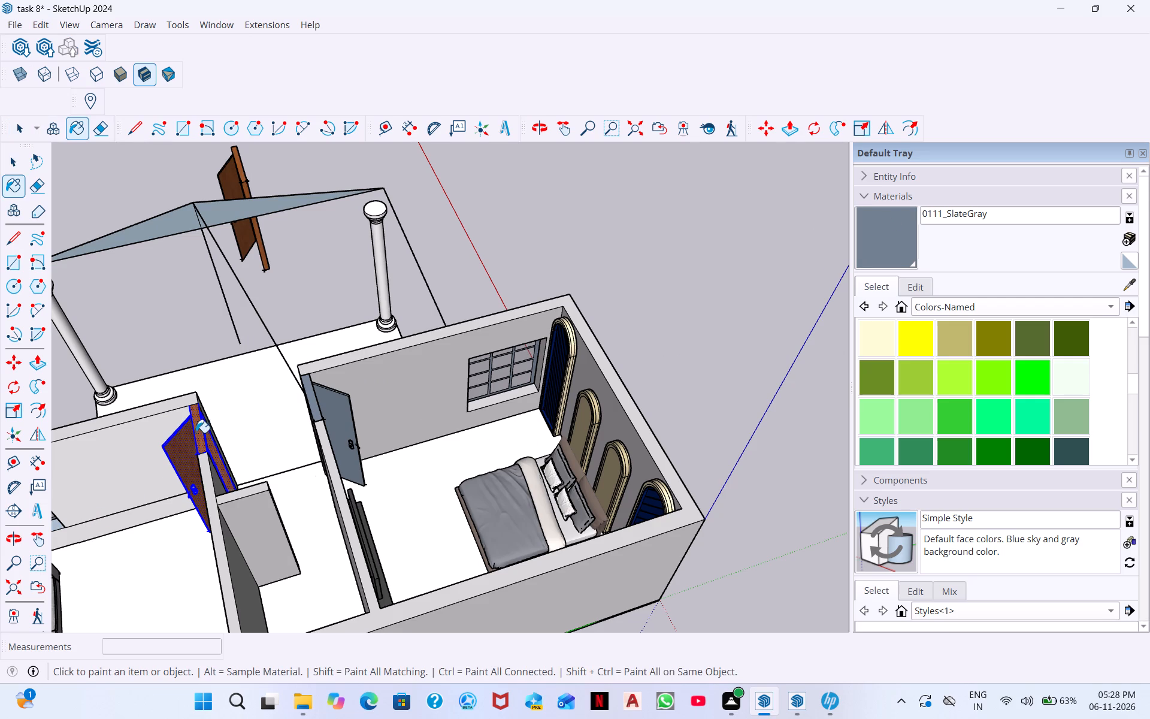
{"action": "left_click", "coordinate": [177, 443]}
{"action": "middle_click_drag", "start_coordinate": [186, 527], "coordinate": [190, 525]}
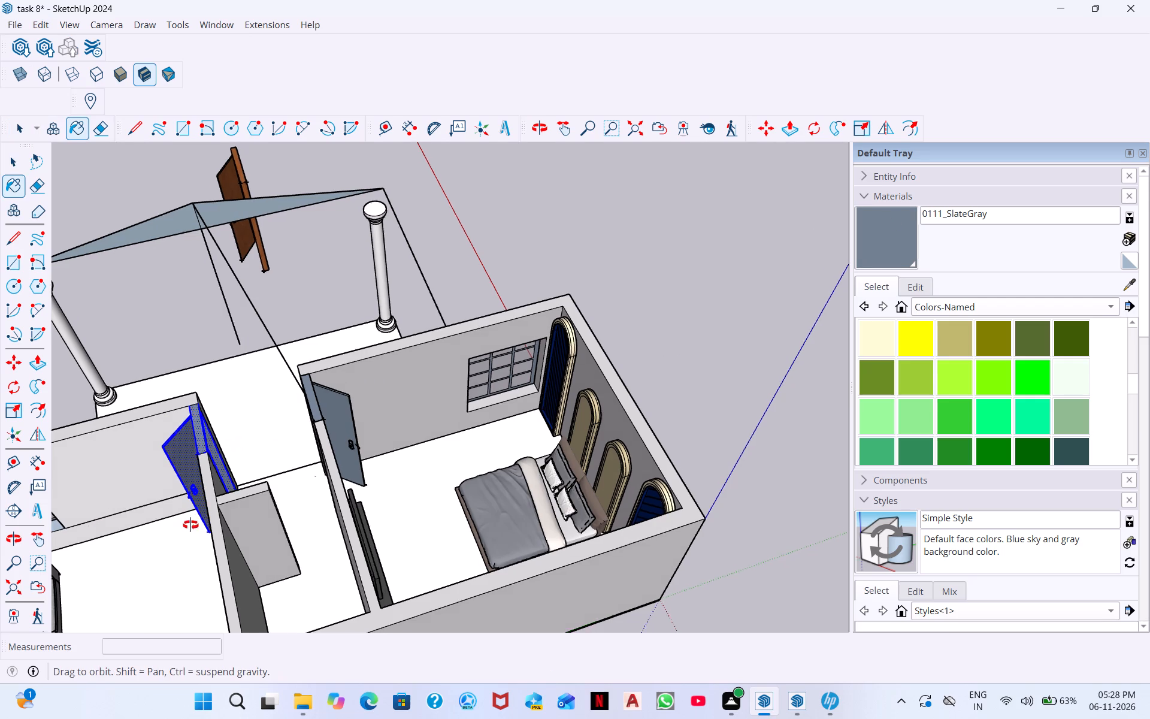
{"action": "middle_click_drag", "start_coordinate": [190, 525], "coordinate": [338, 413]}
{"action": "middle_click_drag", "start_coordinate": [298, 539], "coordinate": [413, 433]}
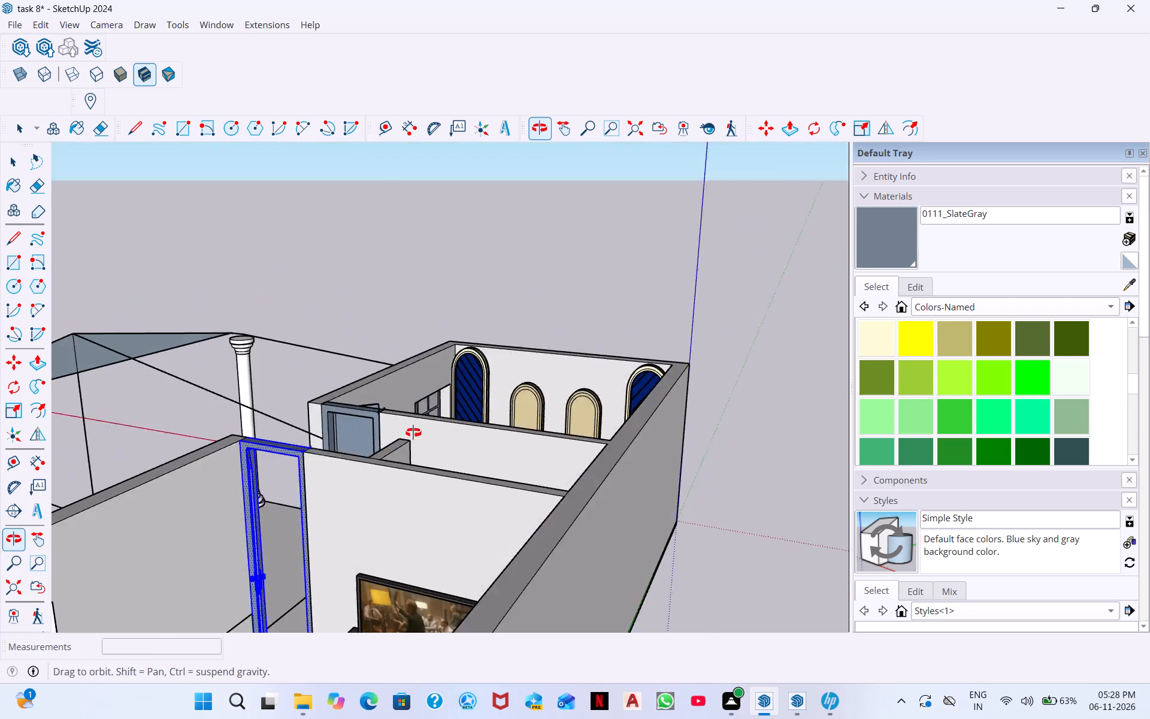
{"action": "middle_click_drag", "start_coordinate": [413, 433], "coordinate": [189, 502]}
{"action": "scroll", "coordinate": [306, 490], "scroll_direction": "down", "scroll_amount": 1}
{"action": "middle_click_drag", "start_coordinate": [370, 428], "coordinate": [191, 490]}
{"action": "key", "text": "space"}
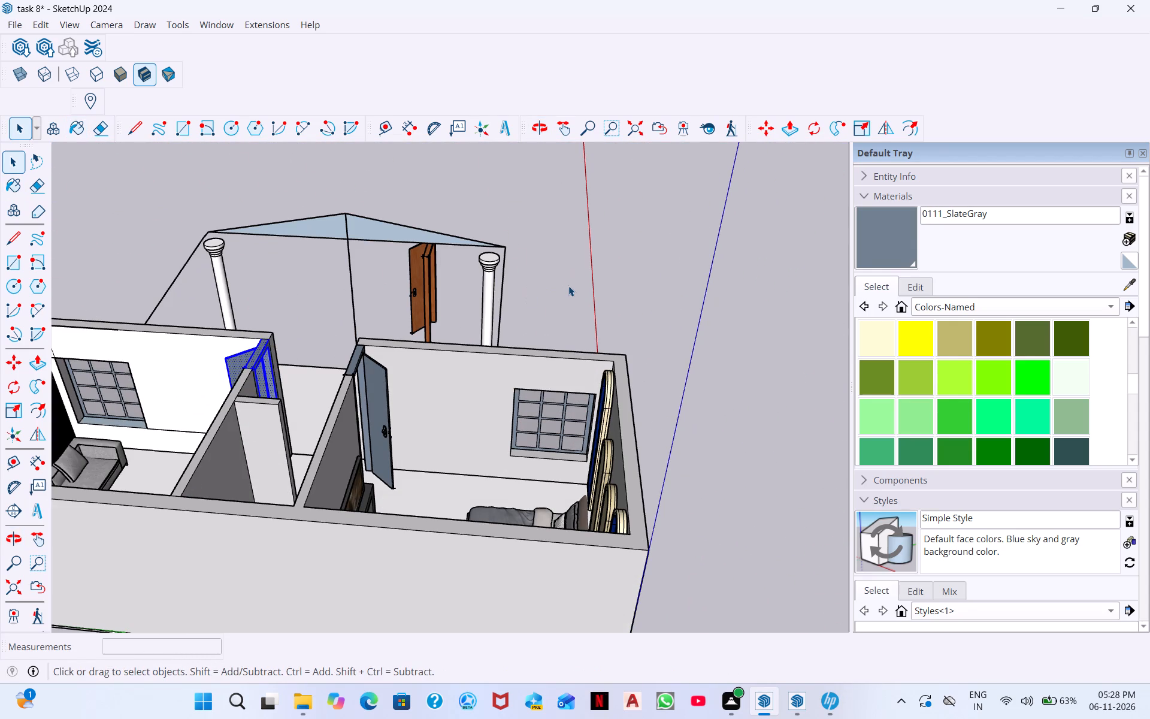
{"action": "left_click", "coordinate": [568, 286]}
Paint the exterior front walls of the bedroom and the living room with 0066_Honeydew from Colors-Named.
{"action": "middle_click_drag", "start_coordinate": [395, 391], "coordinate": [437, 467]}
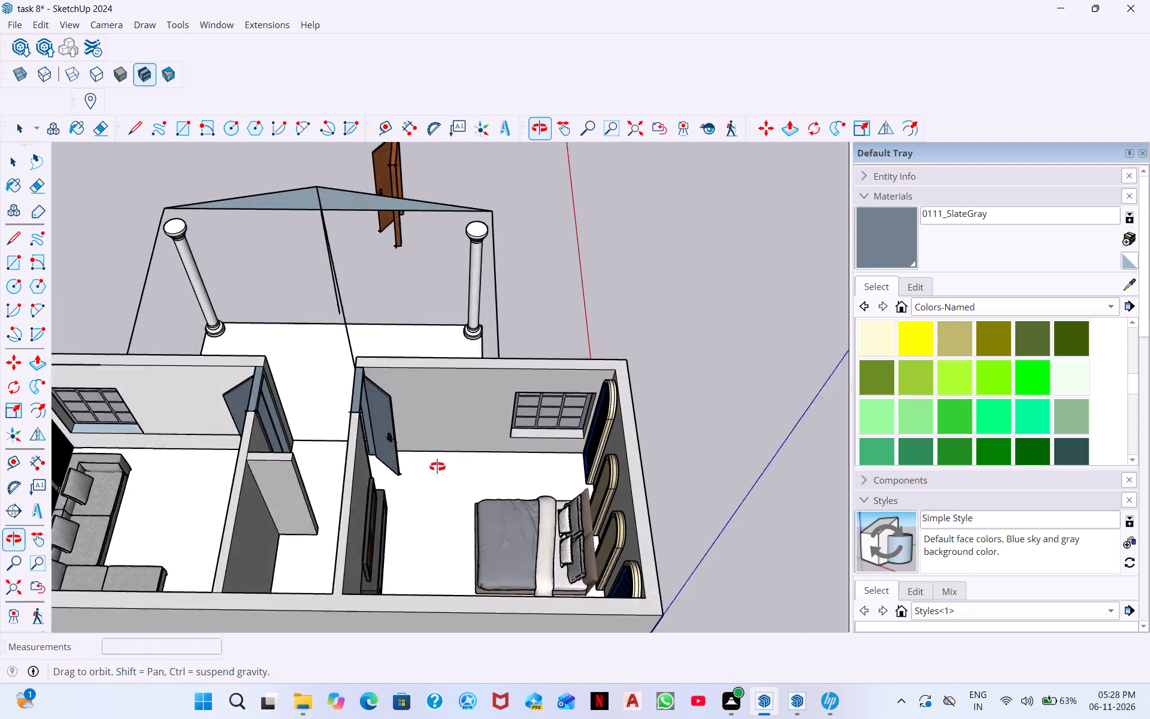
{"action": "middle_click_drag", "start_coordinate": [437, 467], "coordinate": [193, 607]}
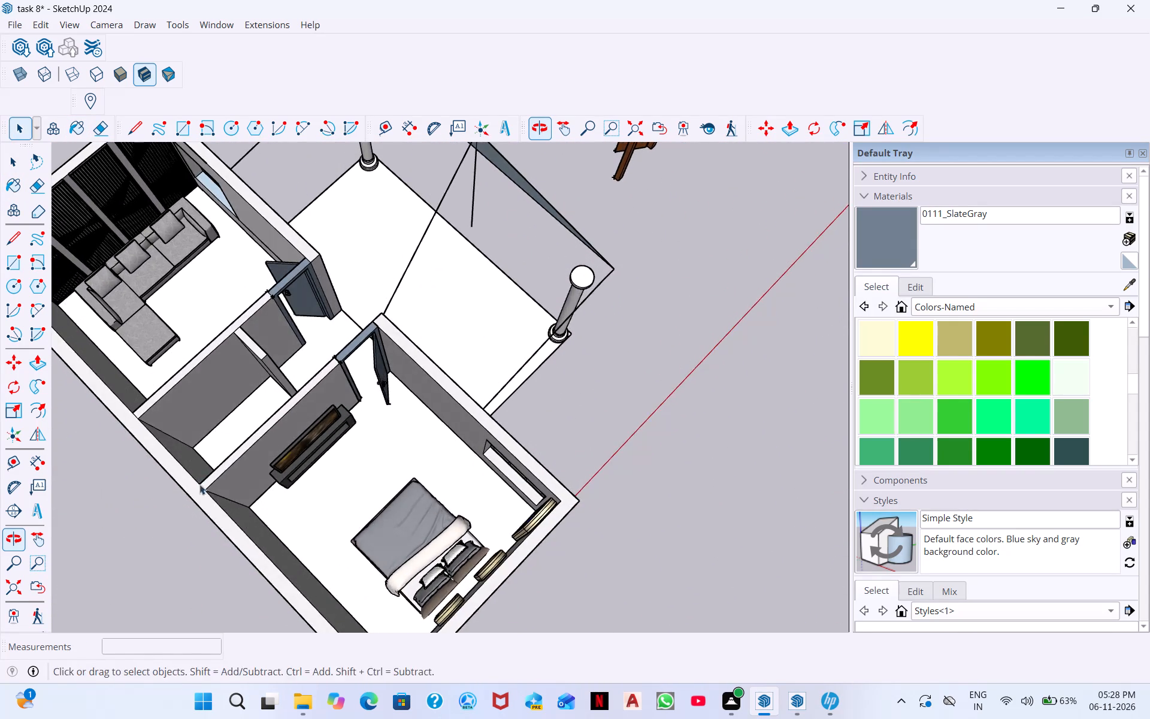
{"action": "middle_click_drag", "start_coordinate": [199, 497], "coordinate": [223, 577]}
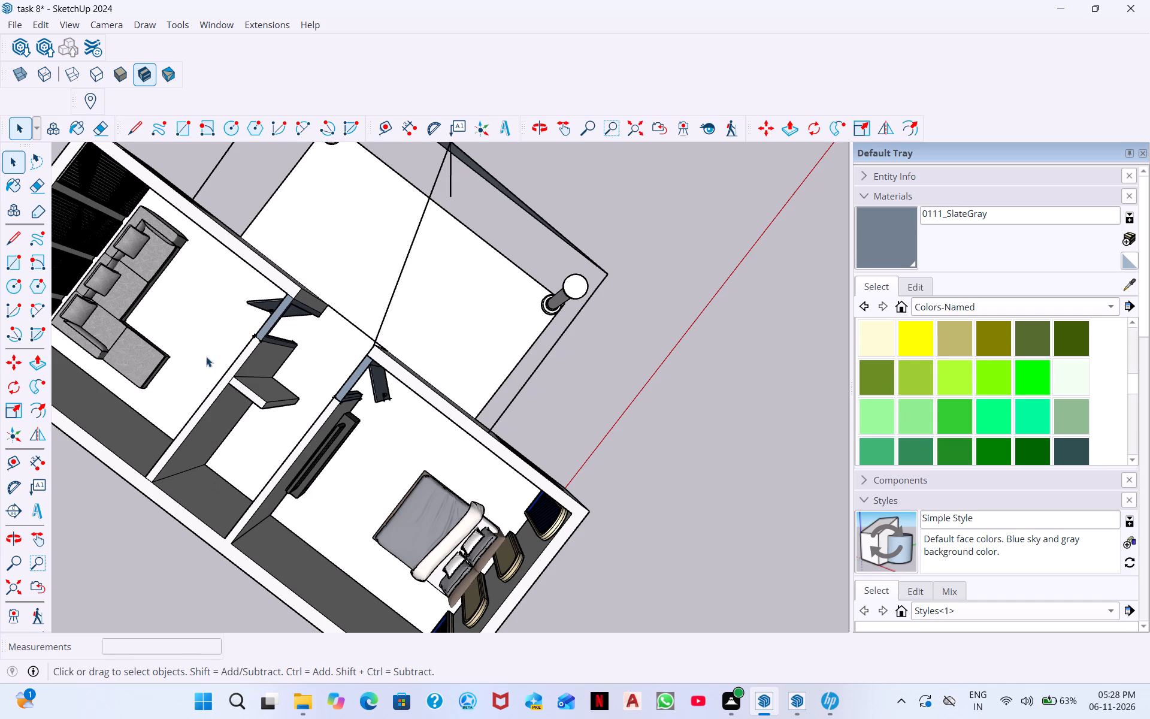
{"action": "middle_click_drag", "start_coordinate": [251, 452], "coordinate": [192, 313]}
{"action": "middle_click_drag", "start_coordinate": [219, 406], "coordinate": [193, 324]}
{"action": "middle_click_drag", "start_coordinate": [425, 473], "coordinate": [400, 487]}
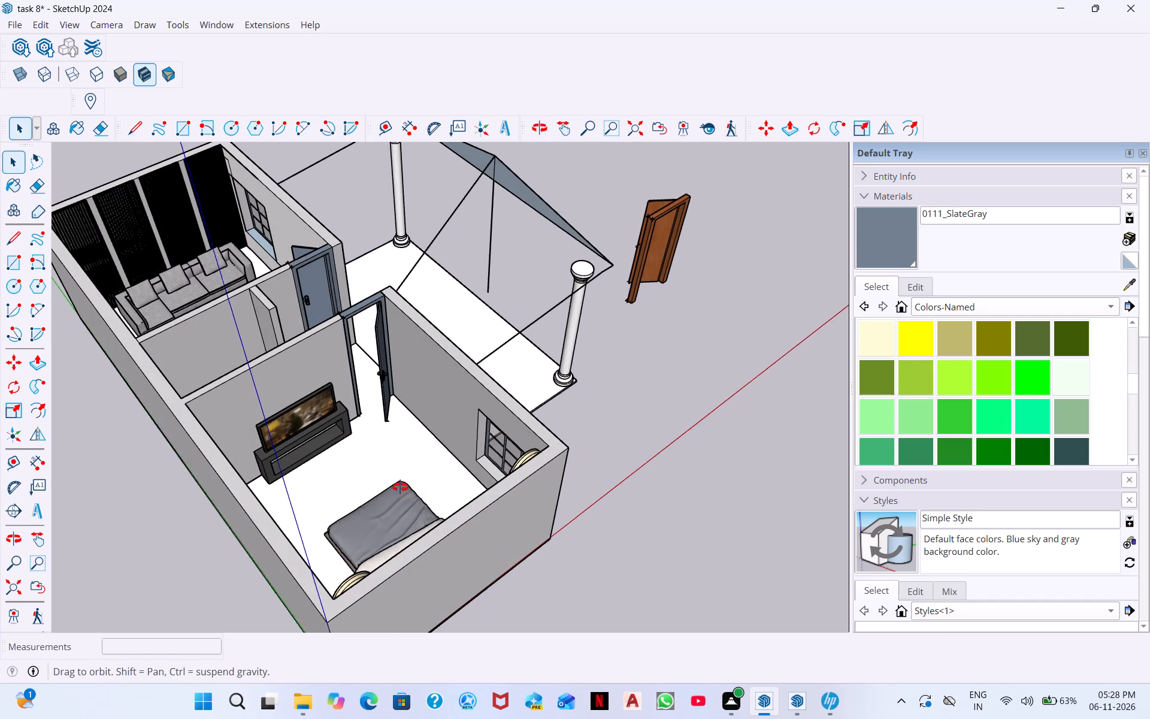
{"action": "middle_click_drag", "start_coordinate": [400, 487], "coordinate": [54, 538]}
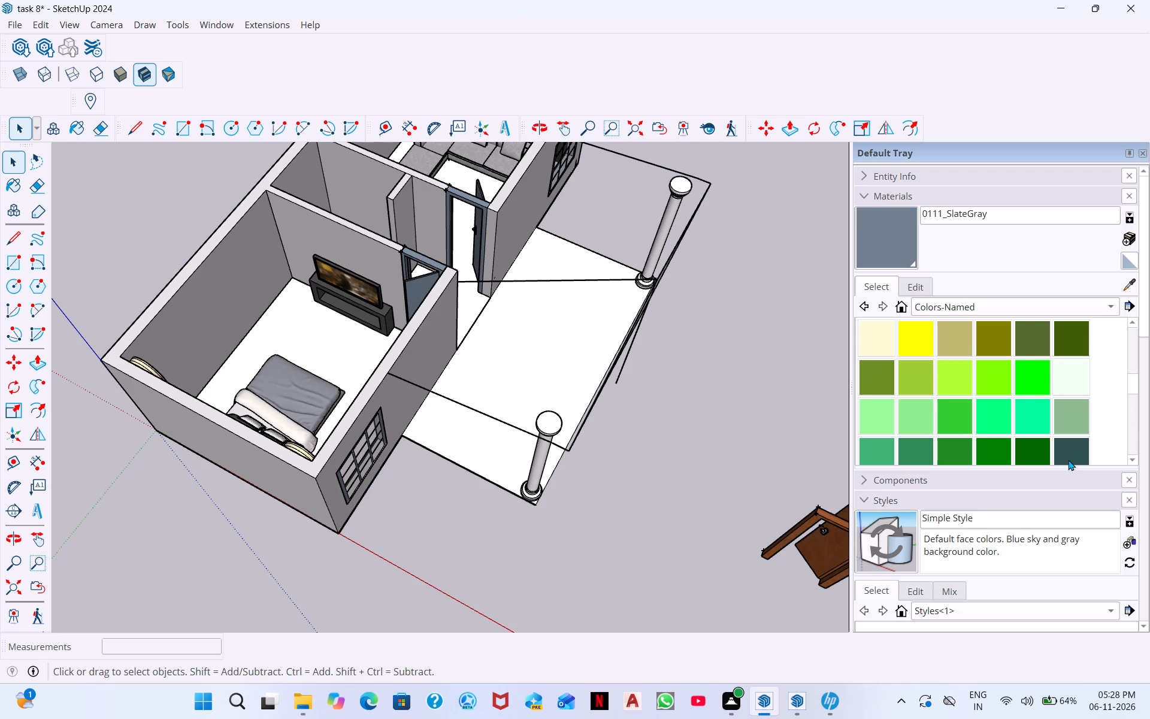
{"action": "left_click", "coordinate": [1133, 457]}
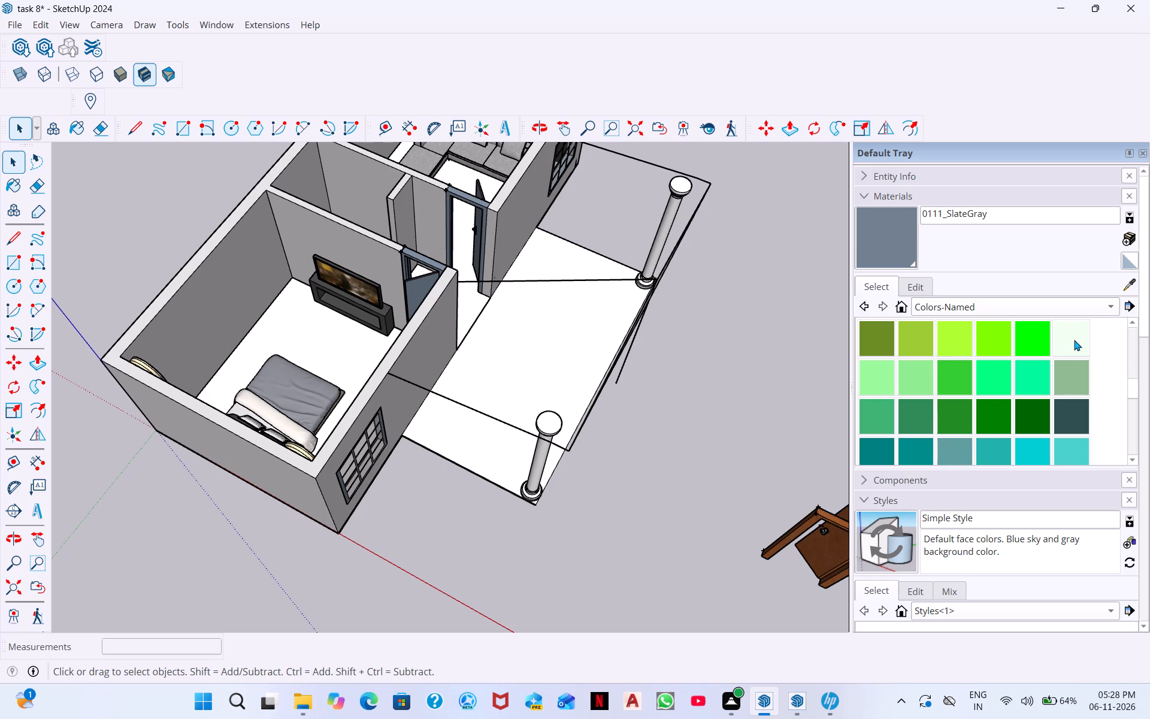
{"action": "left_click", "coordinate": [1074, 340]}
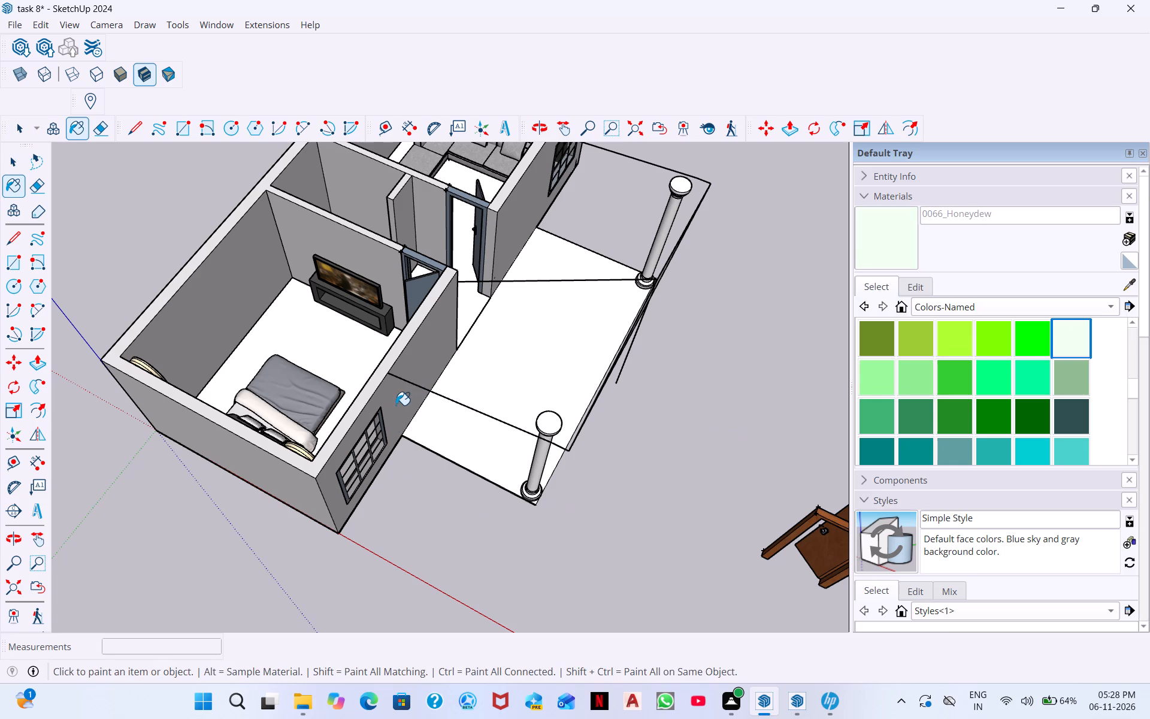
{"action": "left_click", "coordinate": [396, 405]}
{"action": "middle_click_drag", "start_coordinate": [398, 390], "coordinate": [287, 301]}
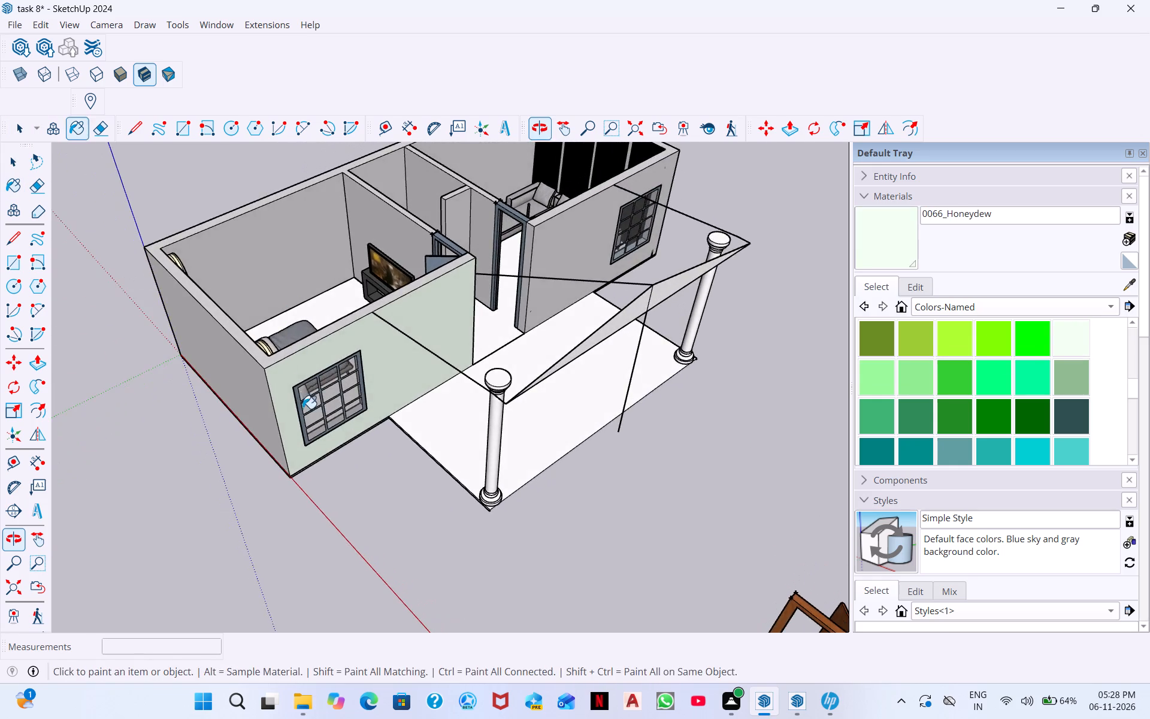
{"action": "middle_click_drag", "start_coordinate": [302, 409], "coordinate": [235, 291]}
{"action": "middle_click_drag", "start_coordinate": [389, 355], "coordinate": [337, 240]}
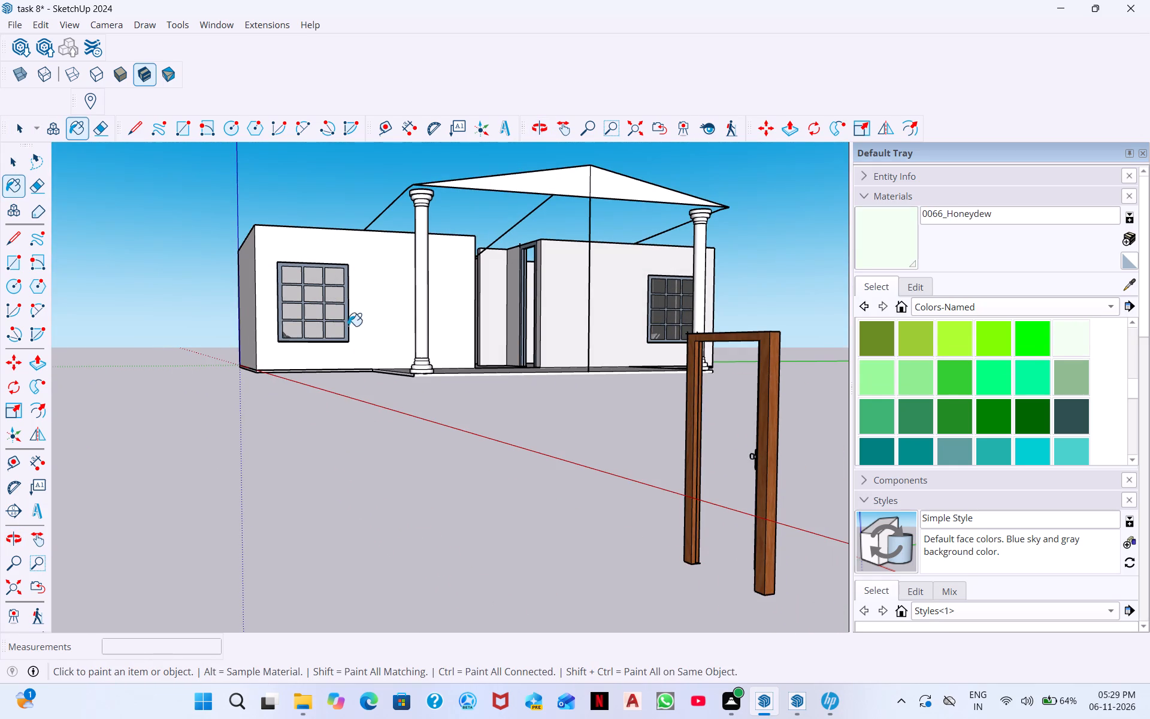
{"action": "left_click", "coordinate": [563, 303]}
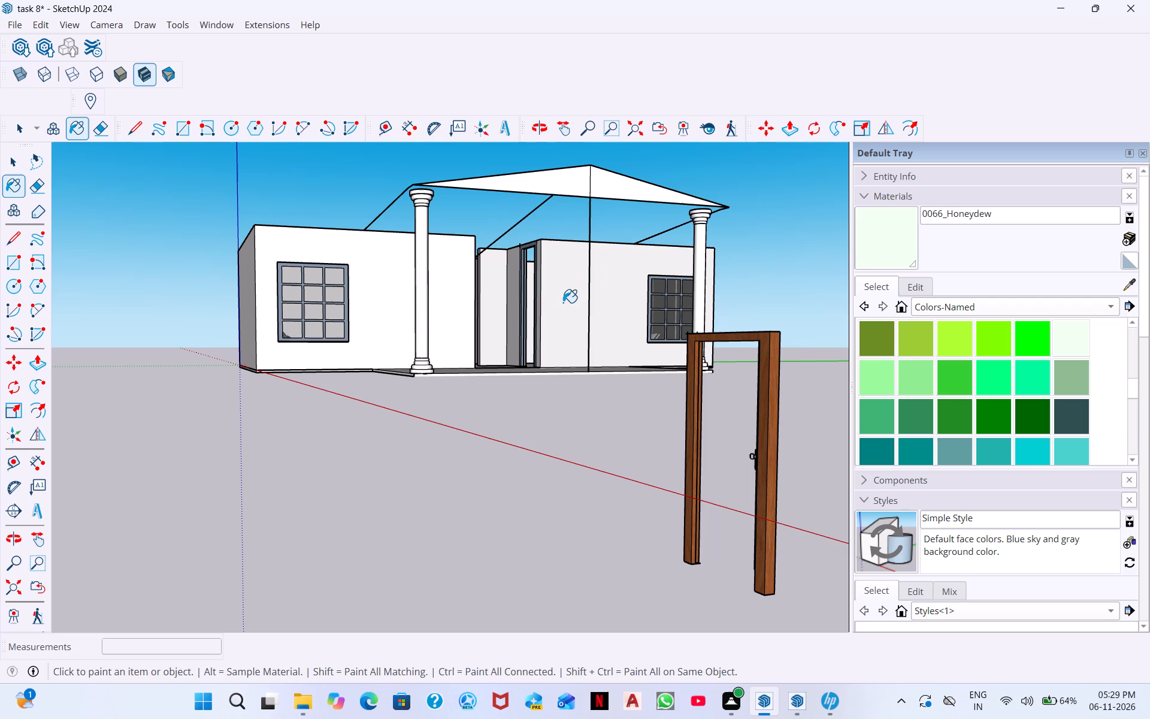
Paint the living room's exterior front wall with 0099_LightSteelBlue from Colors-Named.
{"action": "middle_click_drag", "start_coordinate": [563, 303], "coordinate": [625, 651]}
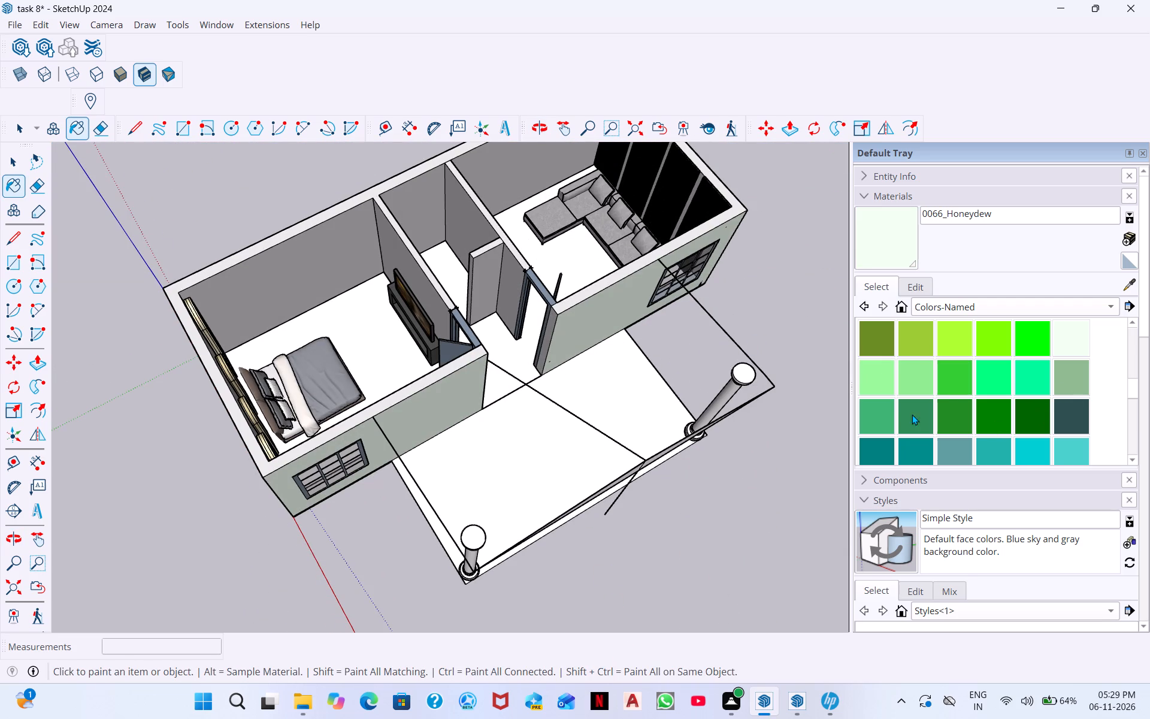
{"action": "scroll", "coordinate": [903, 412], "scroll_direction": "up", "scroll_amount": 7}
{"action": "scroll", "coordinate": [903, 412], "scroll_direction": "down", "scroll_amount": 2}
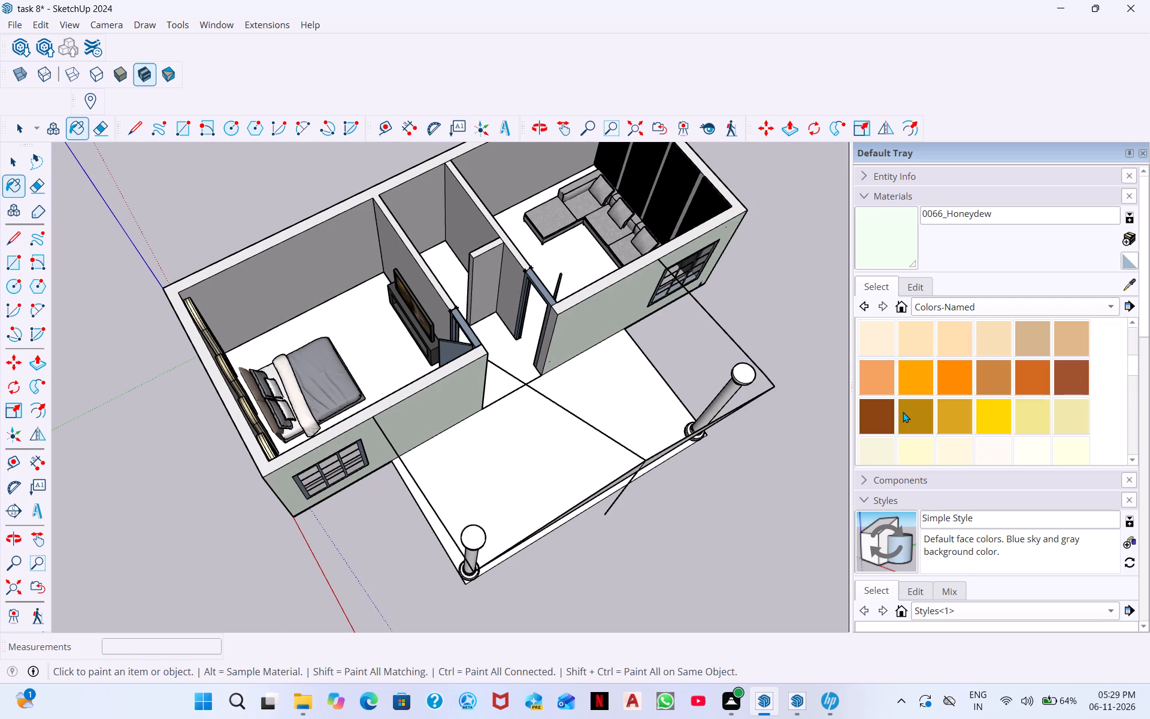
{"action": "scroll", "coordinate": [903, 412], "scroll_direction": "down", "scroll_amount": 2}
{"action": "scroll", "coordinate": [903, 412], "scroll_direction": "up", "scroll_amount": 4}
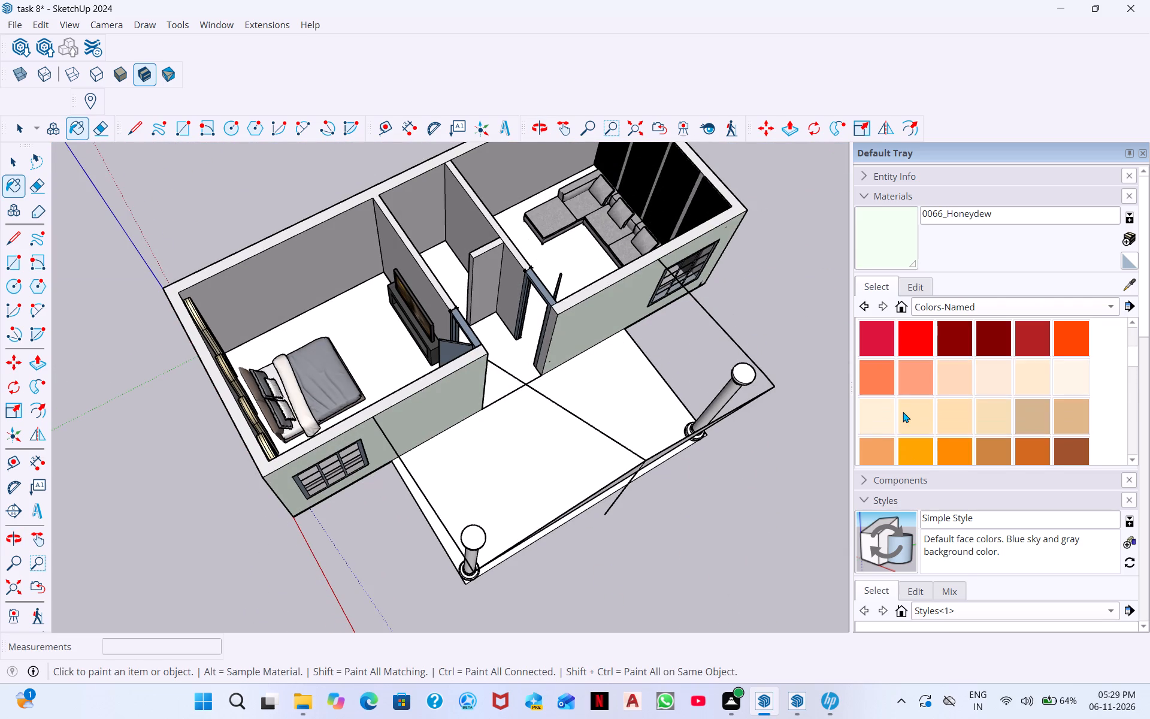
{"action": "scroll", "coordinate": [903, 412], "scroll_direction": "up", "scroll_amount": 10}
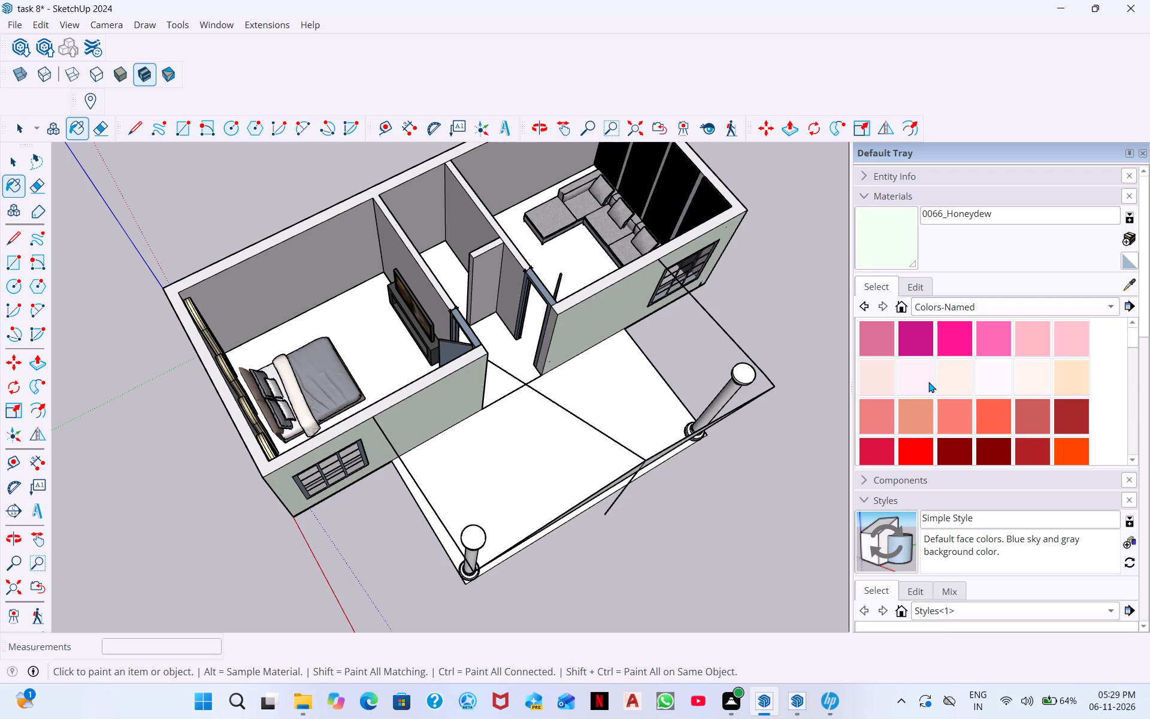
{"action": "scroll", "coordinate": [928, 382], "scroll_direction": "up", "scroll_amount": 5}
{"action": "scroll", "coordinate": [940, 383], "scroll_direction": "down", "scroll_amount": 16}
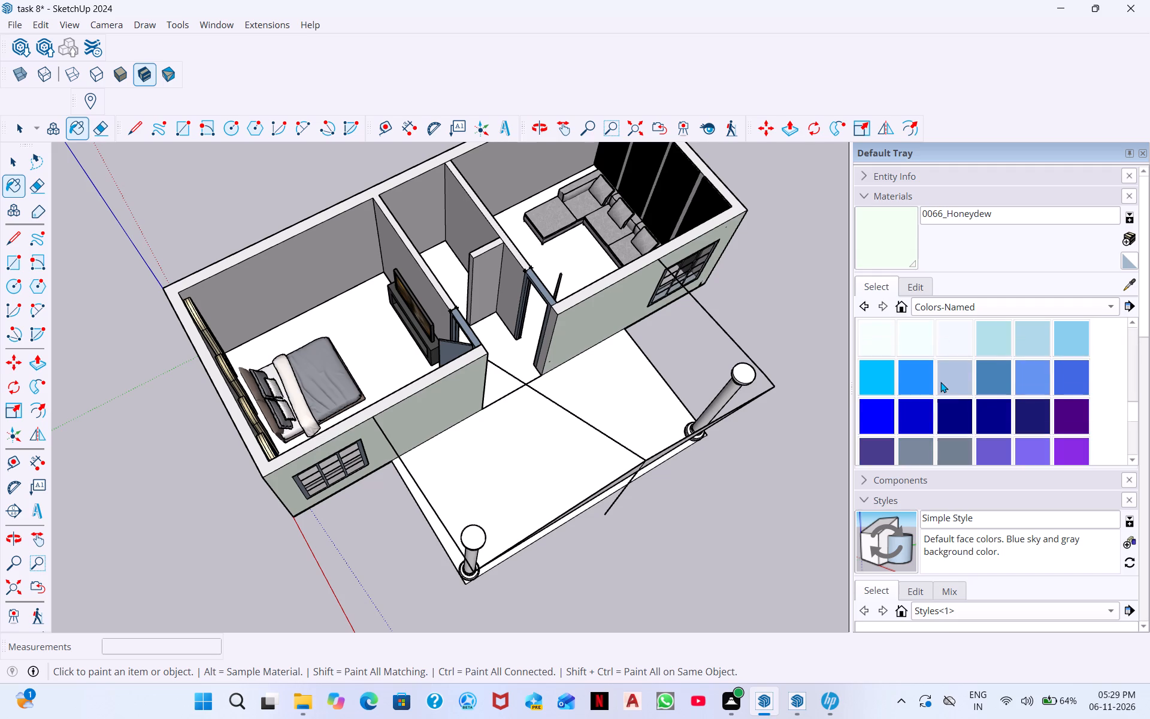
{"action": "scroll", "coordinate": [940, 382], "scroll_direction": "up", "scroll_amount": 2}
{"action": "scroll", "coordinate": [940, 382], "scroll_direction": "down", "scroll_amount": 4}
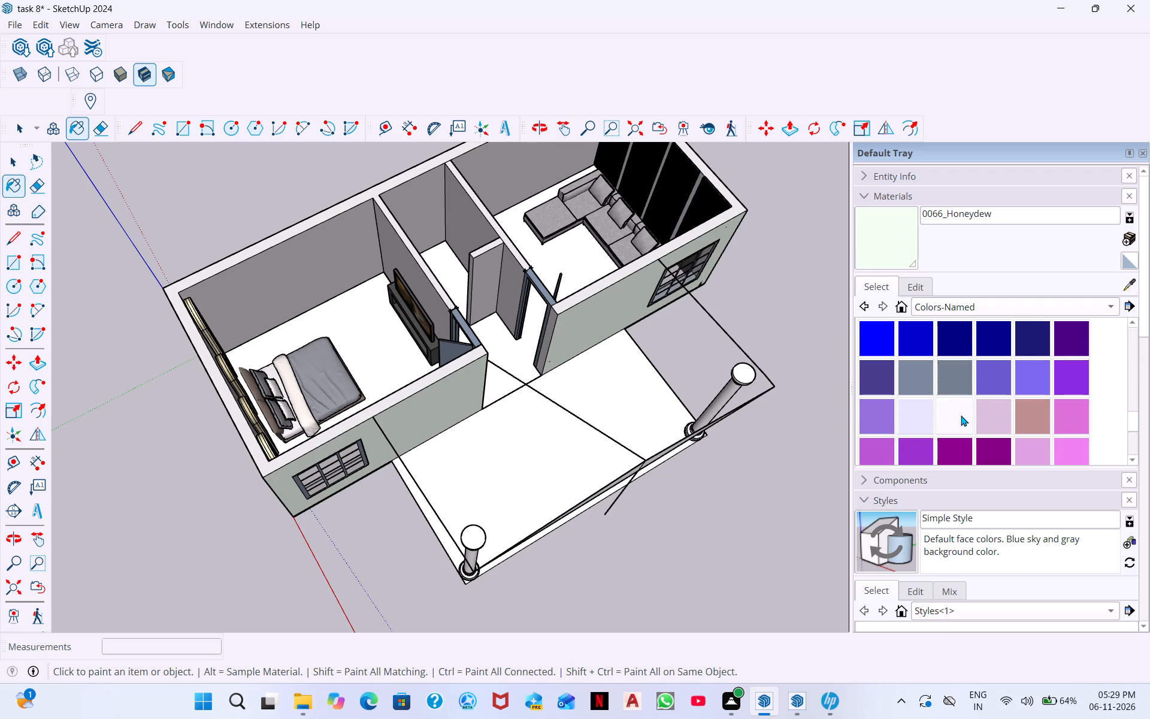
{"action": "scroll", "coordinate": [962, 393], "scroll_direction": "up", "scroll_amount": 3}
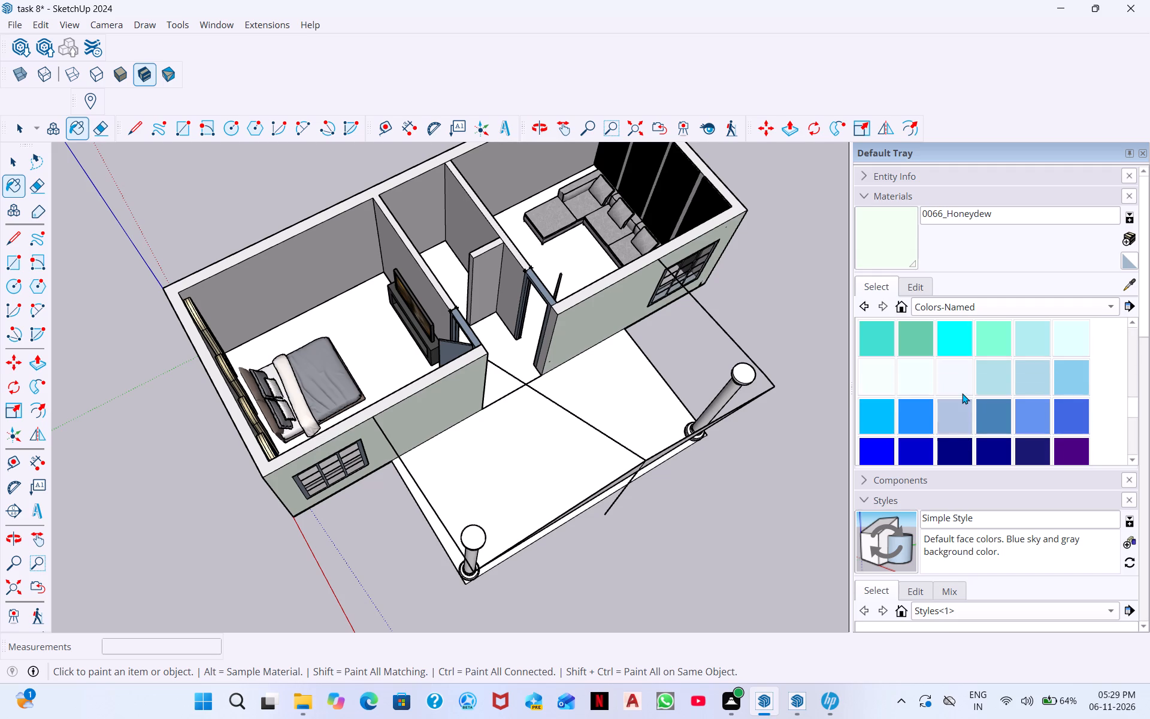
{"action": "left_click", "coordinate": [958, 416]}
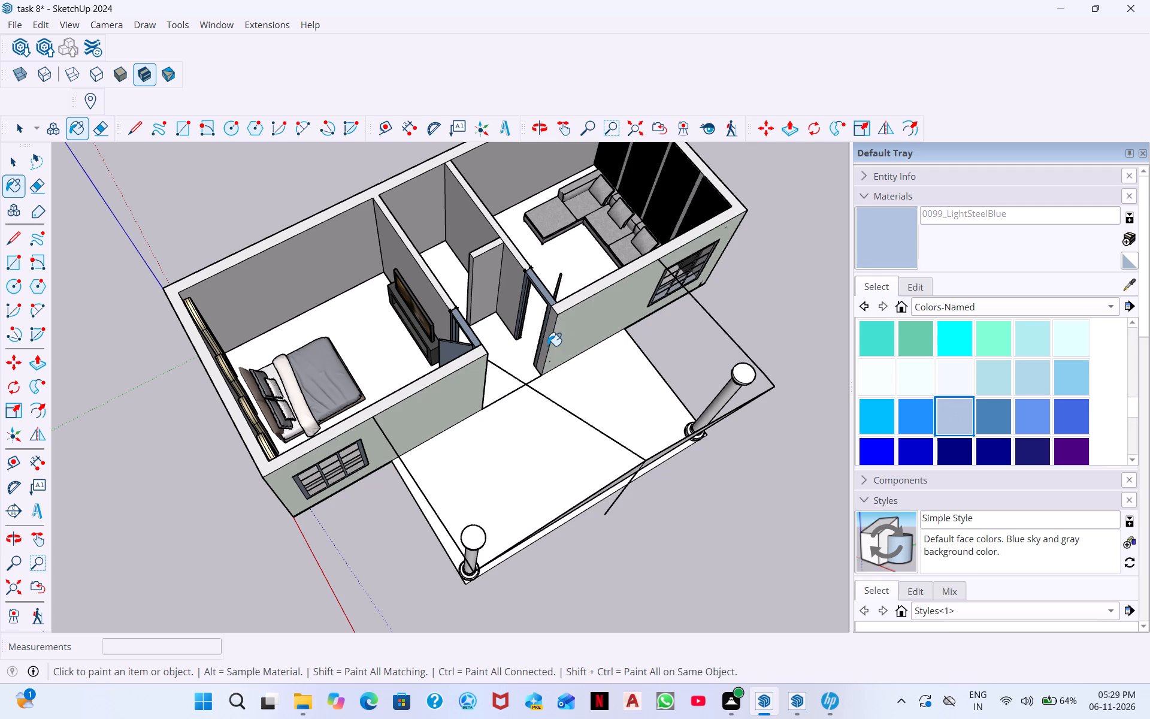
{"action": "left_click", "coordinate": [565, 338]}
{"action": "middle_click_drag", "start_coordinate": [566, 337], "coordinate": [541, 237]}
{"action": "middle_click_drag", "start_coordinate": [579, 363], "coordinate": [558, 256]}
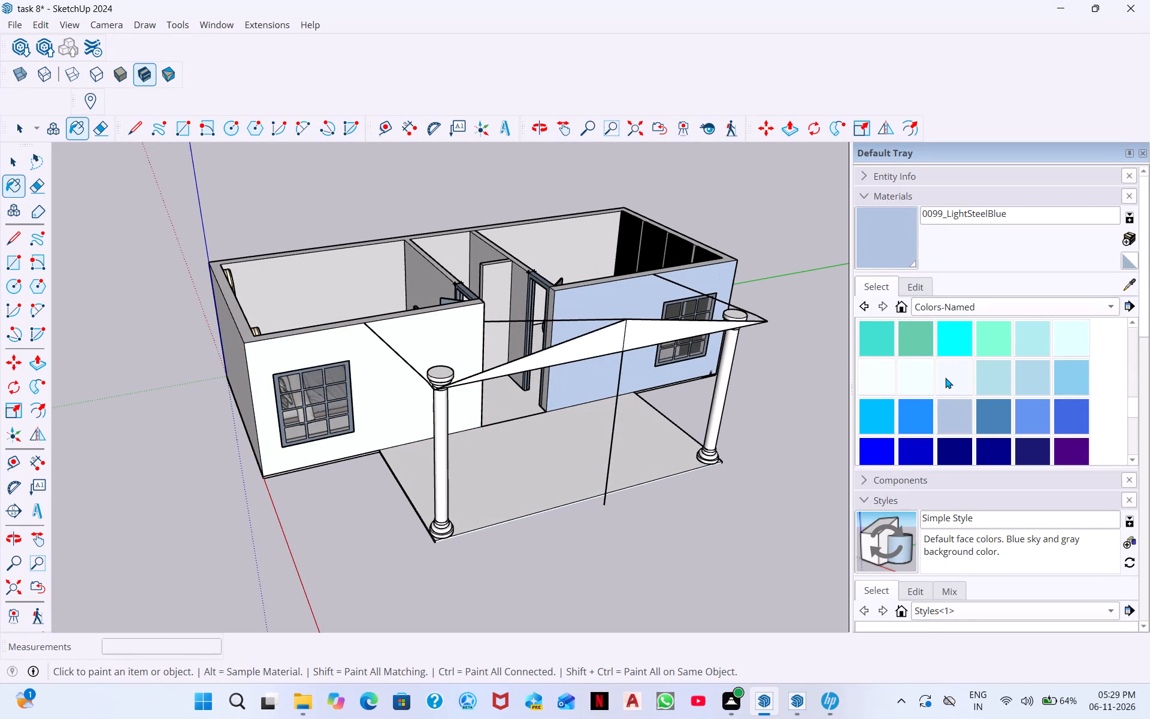
Paint the exterior front walls of the living room and the bedroom with 0093_AliceBlue.
{"action": "left_click", "coordinate": [945, 377]}
{"action": "left_click", "coordinate": [606, 304]}
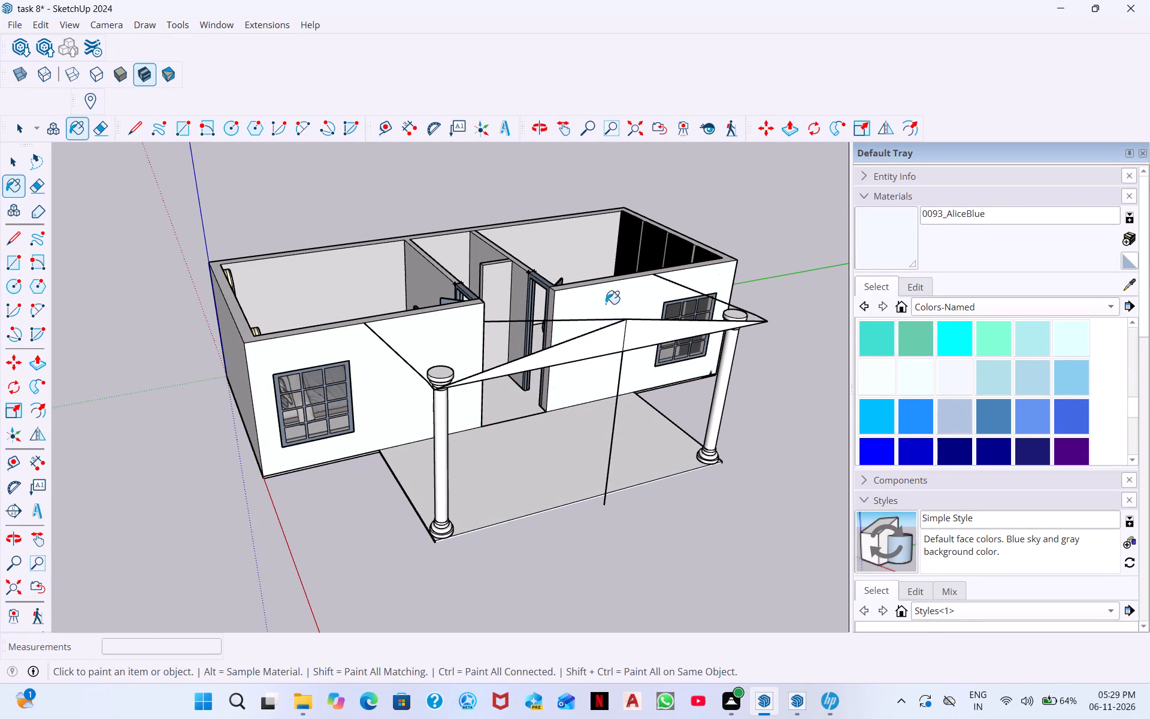
{"action": "left_click", "coordinate": [457, 355]}
Paint the inner side of the bedroom's front wall, around the window, with 0093_AliceBlue.
{"action": "middle_click_drag", "start_coordinate": [457, 355], "coordinate": [479, 554]}
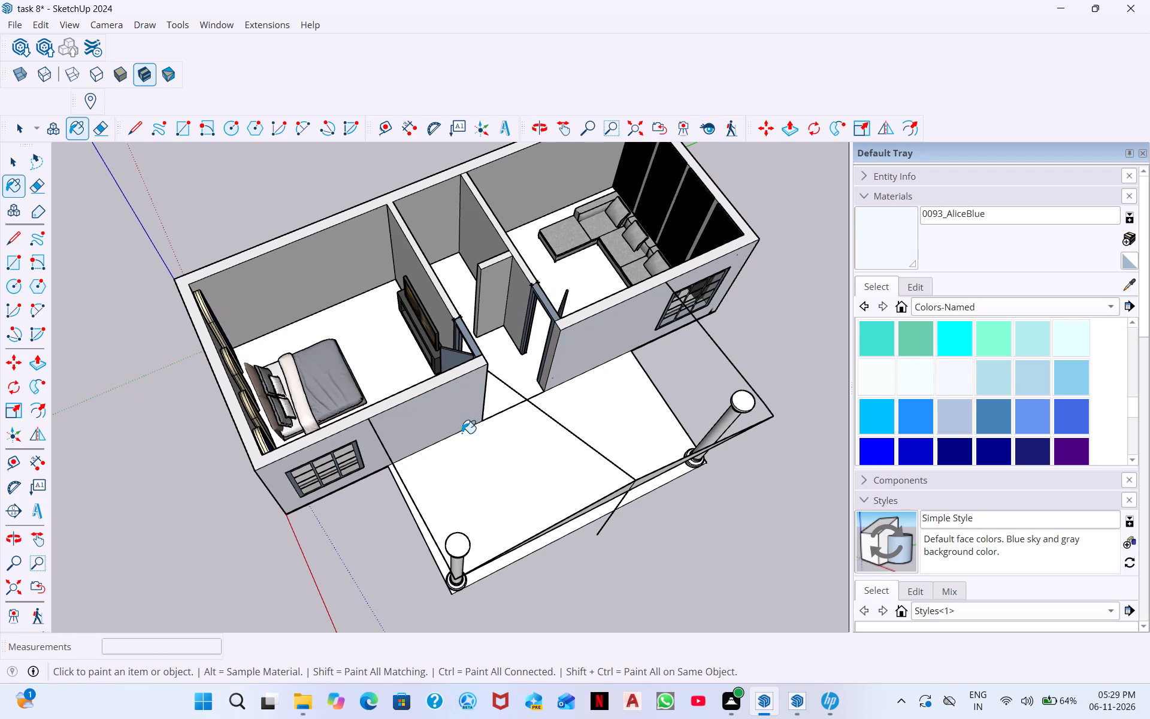
{"action": "middle_click_drag", "start_coordinate": [462, 433], "coordinate": [412, 598]}
{"action": "middle_click_drag", "start_coordinate": [379, 441], "coordinate": [429, 543]}
{"action": "left_click", "coordinate": [420, 421]}
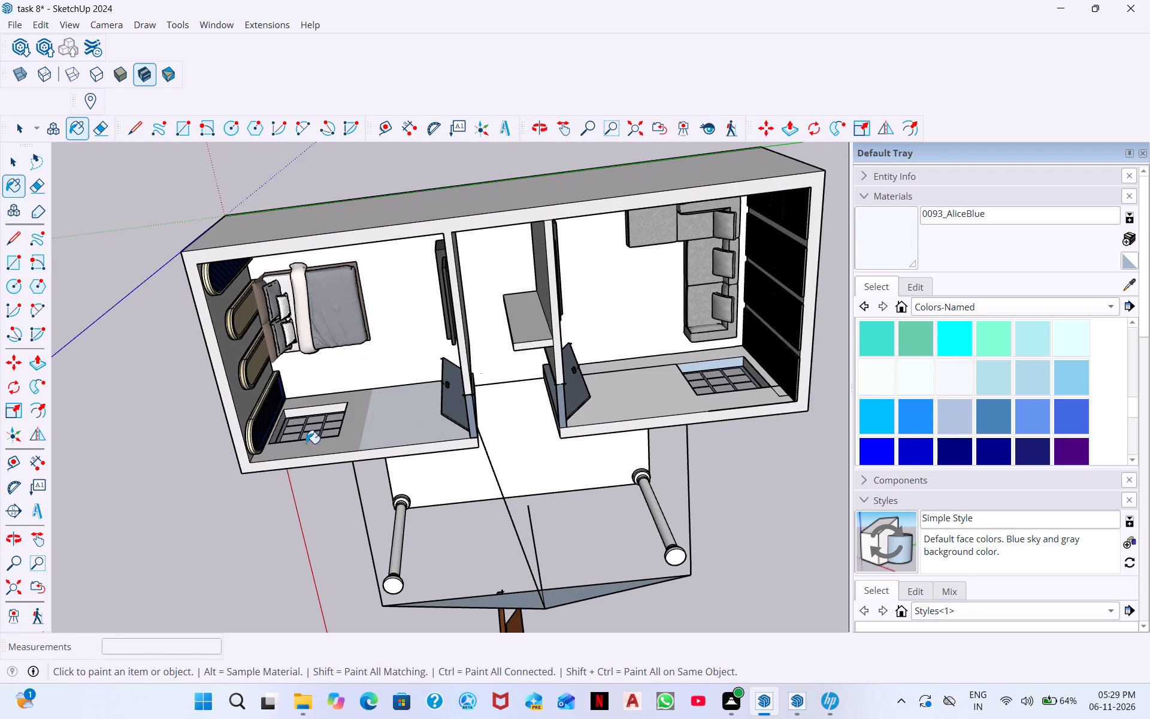
{"action": "left_click", "coordinate": [324, 449]}
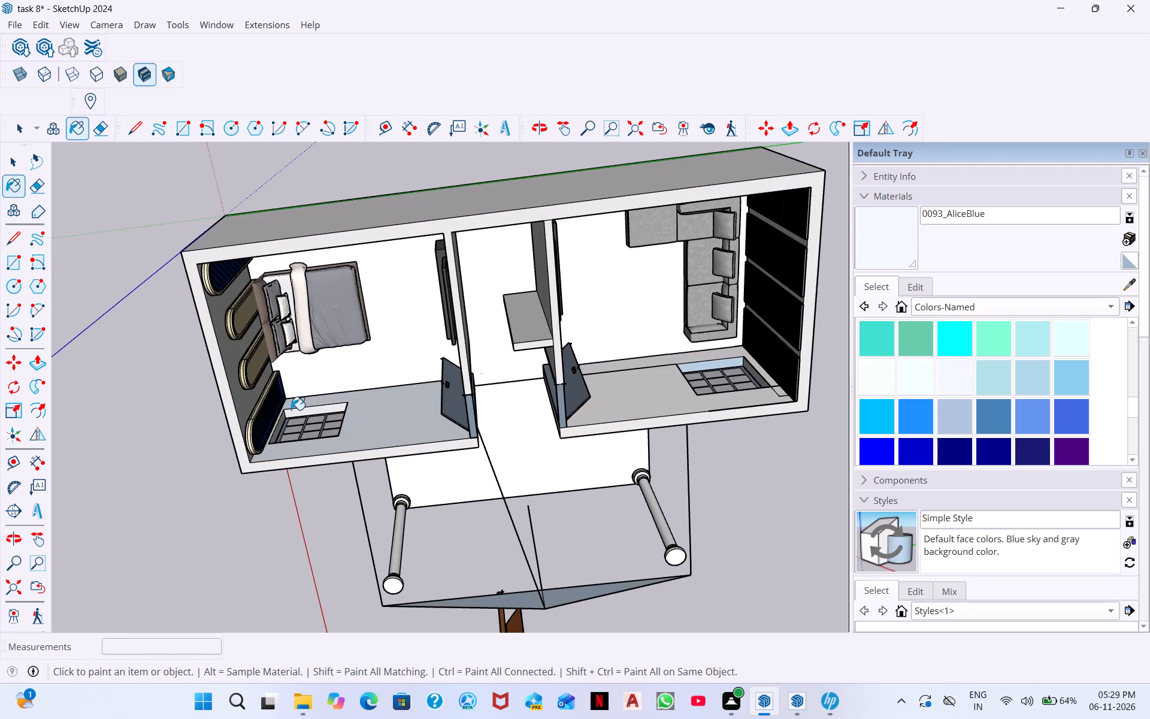
Paint the sill and both side faces of the bedroom window recess with 0093_AliceBlue.
{"action": "middle_click_drag", "start_coordinate": [292, 408], "coordinate": [294, 345]}
{"action": "scroll", "coordinate": [310, 408], "scroll_direction": "up", "scroll_amount": 8}
{"action": "scroll", "coordinate": [283, 467], "scroll_direction": "up", "scroll_amount": 10}
{"action": "left_click", "coordinate": [310, 409]}
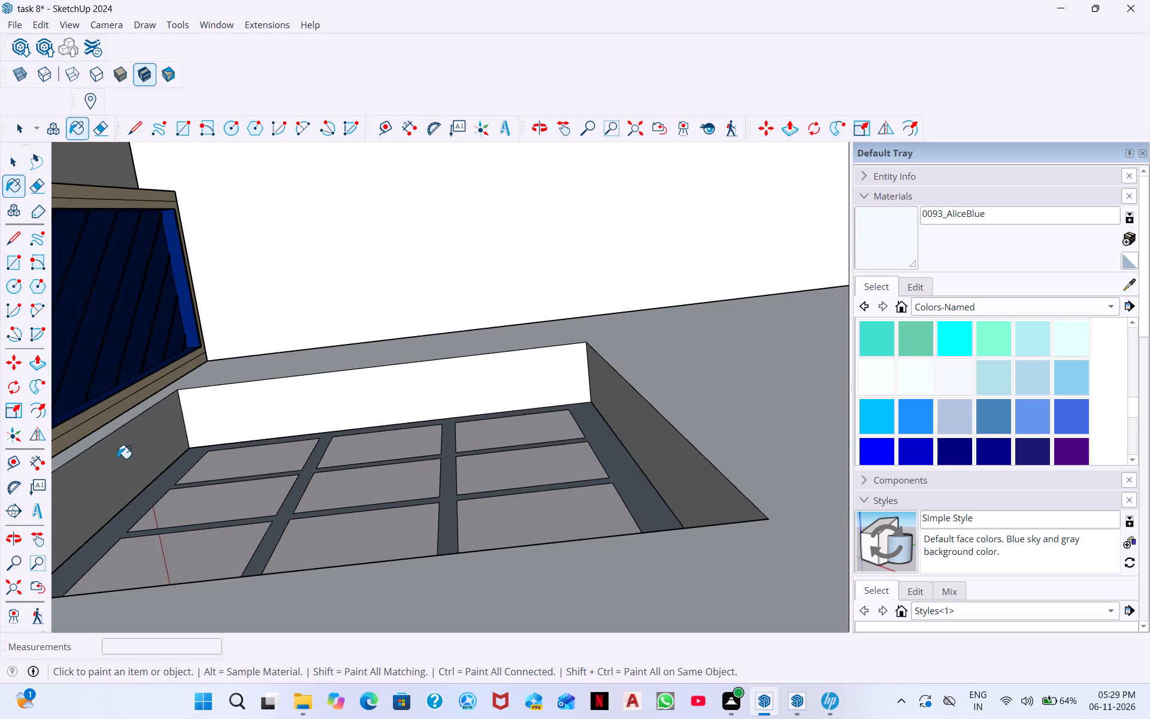
{"action": "left_click", "coordinate": [117, 458]}
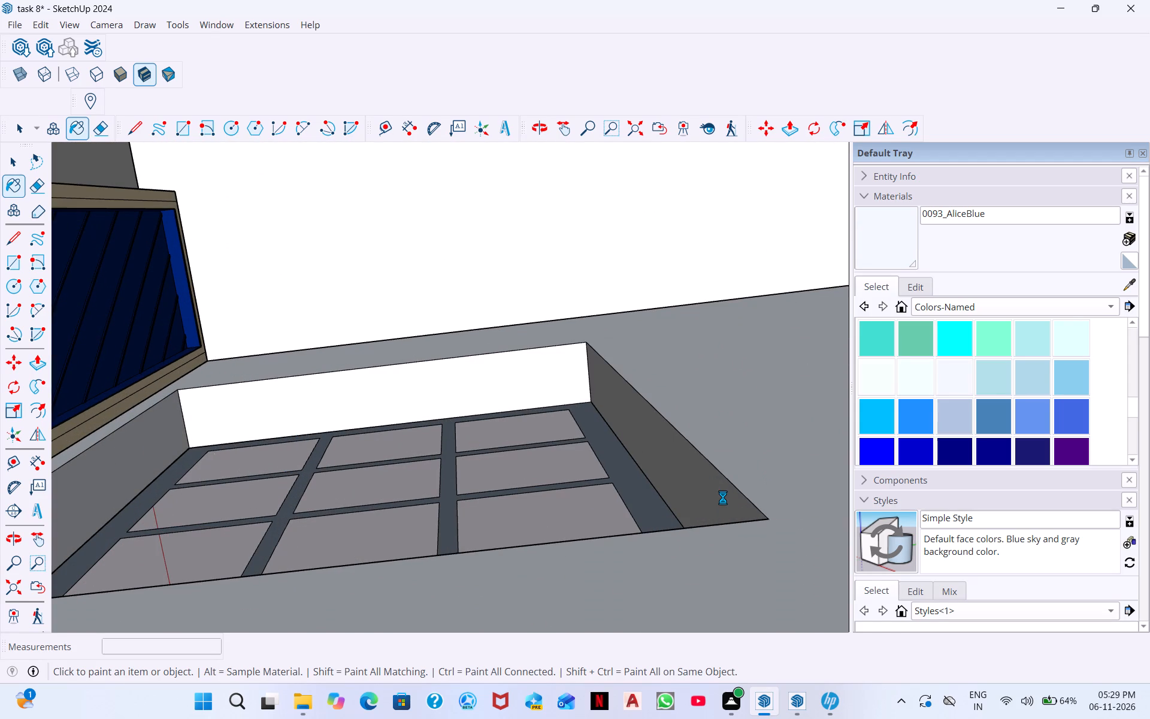
{"action": "left_click", "coordinate": [723, 497]}
{"action": "left_click", "coordinate": [727, 509]}
Paint the bedroom wall behind the arched panels and the top of the bedroom's front wall with 0093_AliceBlue.
{"action": "scroll", "coordinate": [600, 386], "scroll_direction": "down", "scroll_amount": 3}
{"action": "middle_click_drag", "start_coordinate": [297, 297], "coordinate": [260, 206]}
{"action": "scroll", "coordinate": [56, 261], "scroll_direction": "down", "scroll_amount": 1}
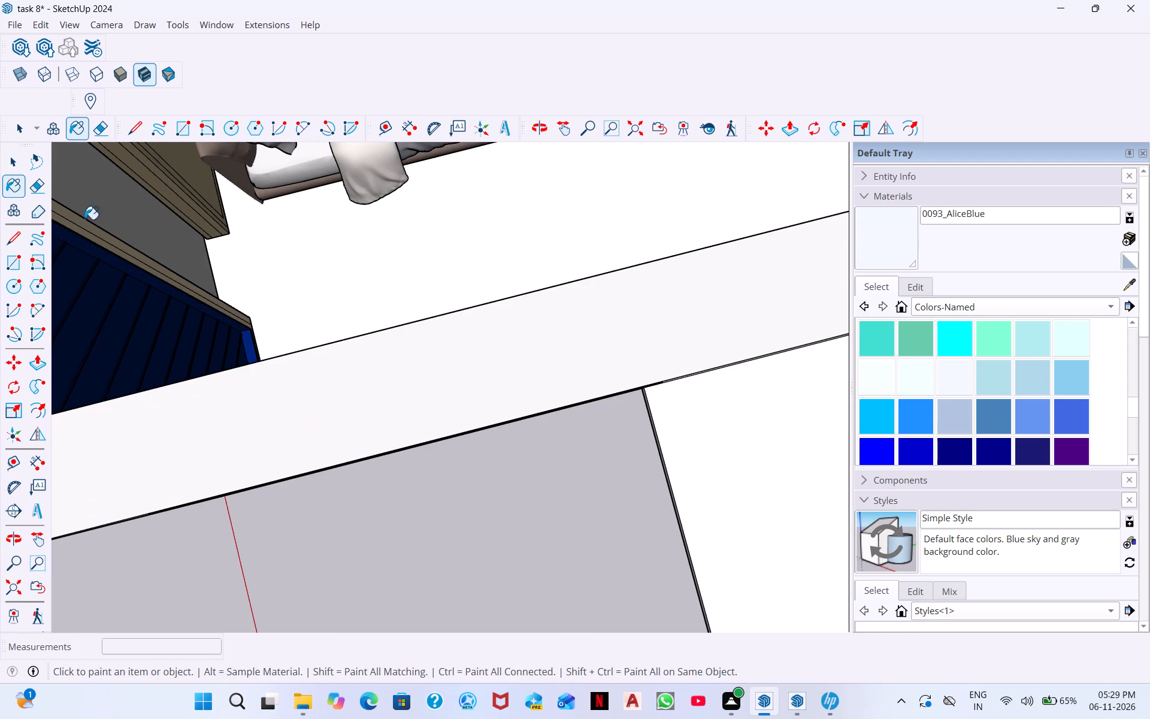
{"action": "left_click", "coordinate": [107, 212]}
{"action": "scroll", "coordinate": [112, 211], "scroll_direction": "down", "scroll_amount": 7}
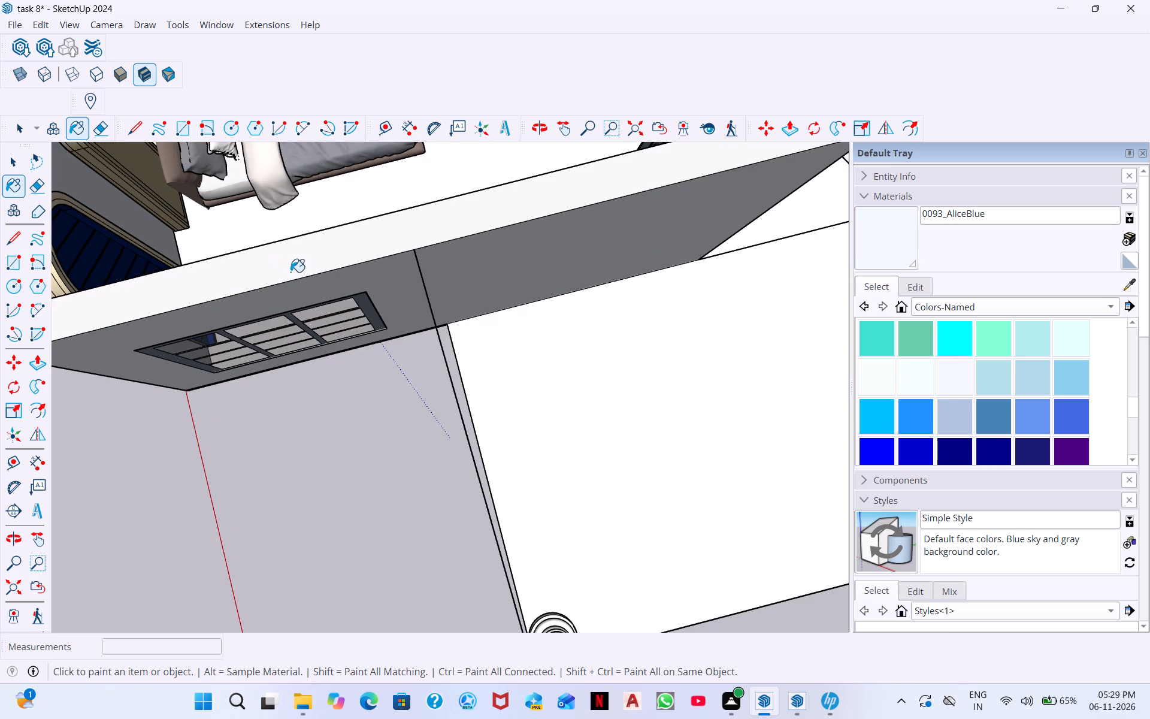
{"action": "left_click", "coordinate": [291, 271]}
Paint the bedroom's exterior side wall with 0093_AliceBlue.
{"action": "middle_click_drag", "start_coordinate": [385, 283], "coordinate": [359, 174]}
{"action": "middle_click_drag", "start_coordinate": [408, 258], "coordinate": [494, 186]}
{"action": "middle_click_drag", "start_coordinate": [313, 282], "coordinate": [370, 238]}
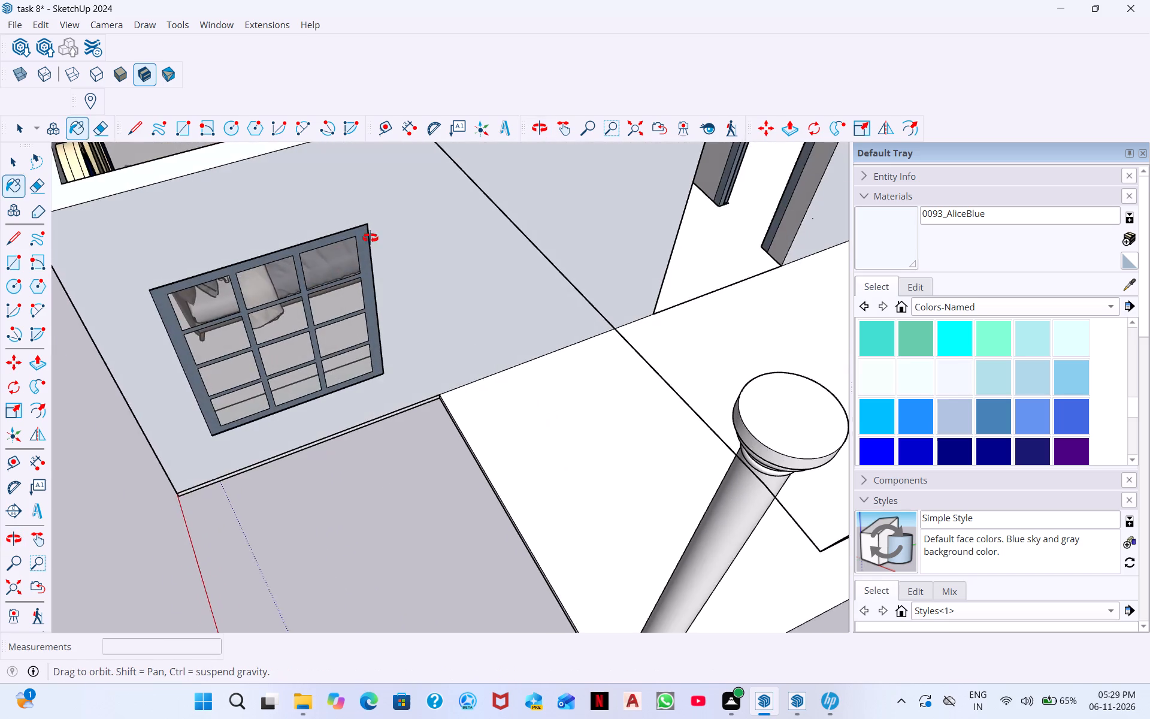
{"action": "middle_click_drag", "start_coordinate": [370, 238], "coordinate": [776, 200]}
{"action": "left_click", "coordinate": [346, 410]}
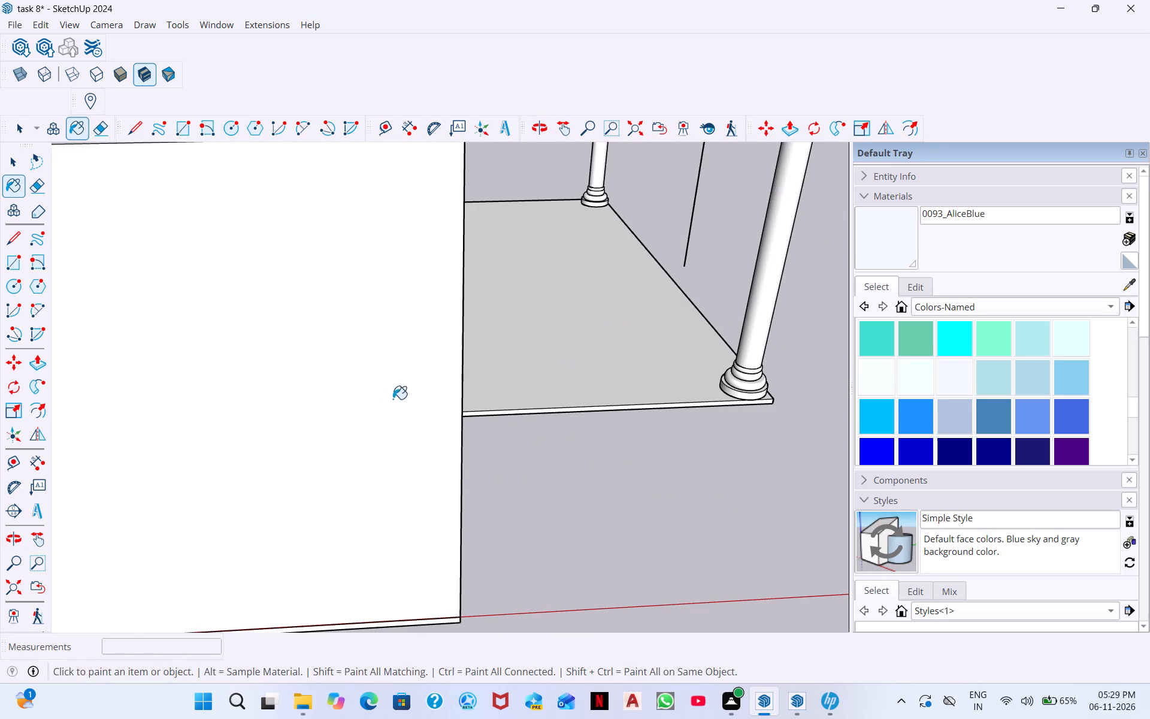
{"action": "scroll", "coordinate": [383, 415], "scroll_direction": "down", "scroll_amount": 7}
{"action": "middle_click_drag", "start_coordinate": [360, 446], "coordinate": [350, 458]}
{"action": "left_click", "coordinate": [392, 309]}
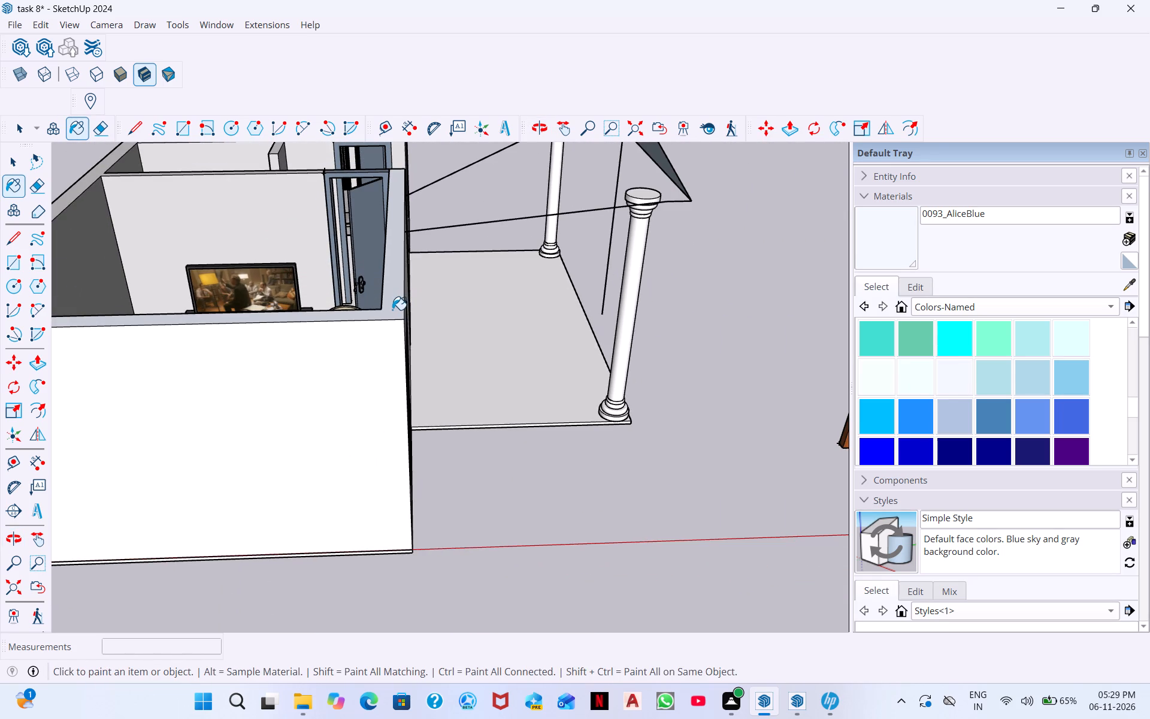
Paint the bedroom's TV wall and back wall with 0093_AliceBlue.
{"action": "middle_click_drag", "start_coordinate": [268, 374], "coordinate": [267, 418]}
{"action": "left_click", "coordinate": [223, 242]}
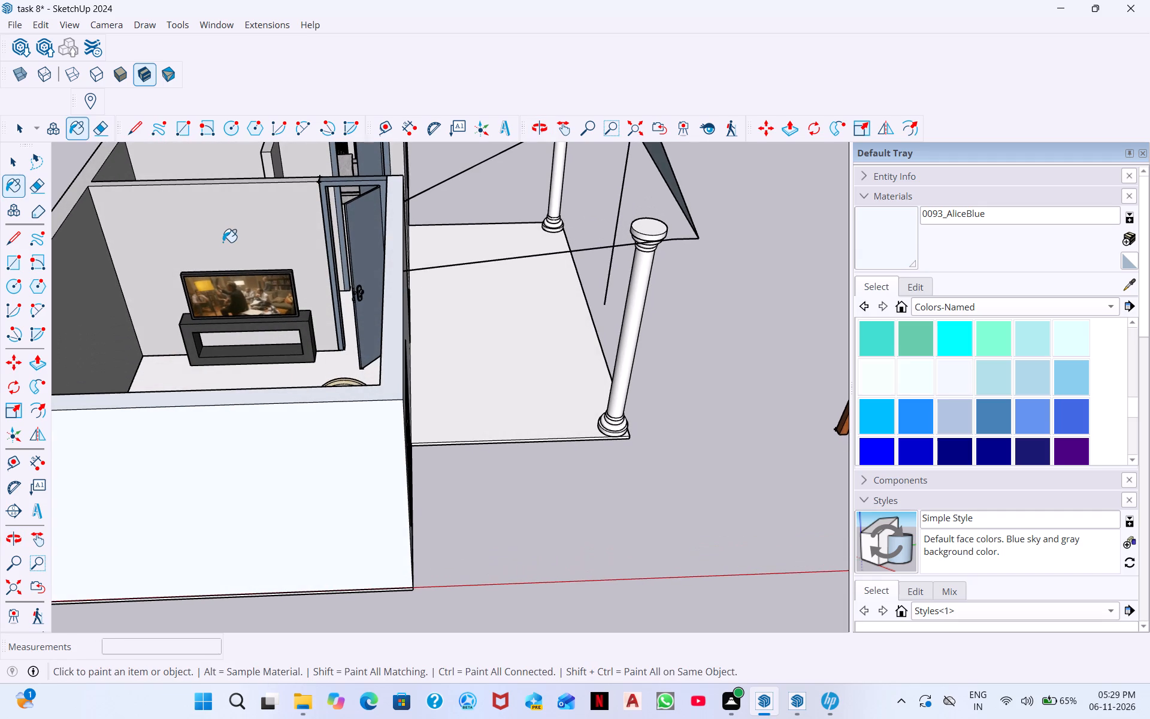
{"action": "left_click", "coordinate": [81, 286]}
Paint the living room's front wall beside the doorway, its TV wall and its back wall with 0093_AliceBlue.
{"action": "scroll", "coordinate": [144, 248], "scroll_direction": "down", "scroll_amount": 1}
{"action": "middle_click_drag", "start_coordinate": [144, 248], "coordinate": [137, 278]}
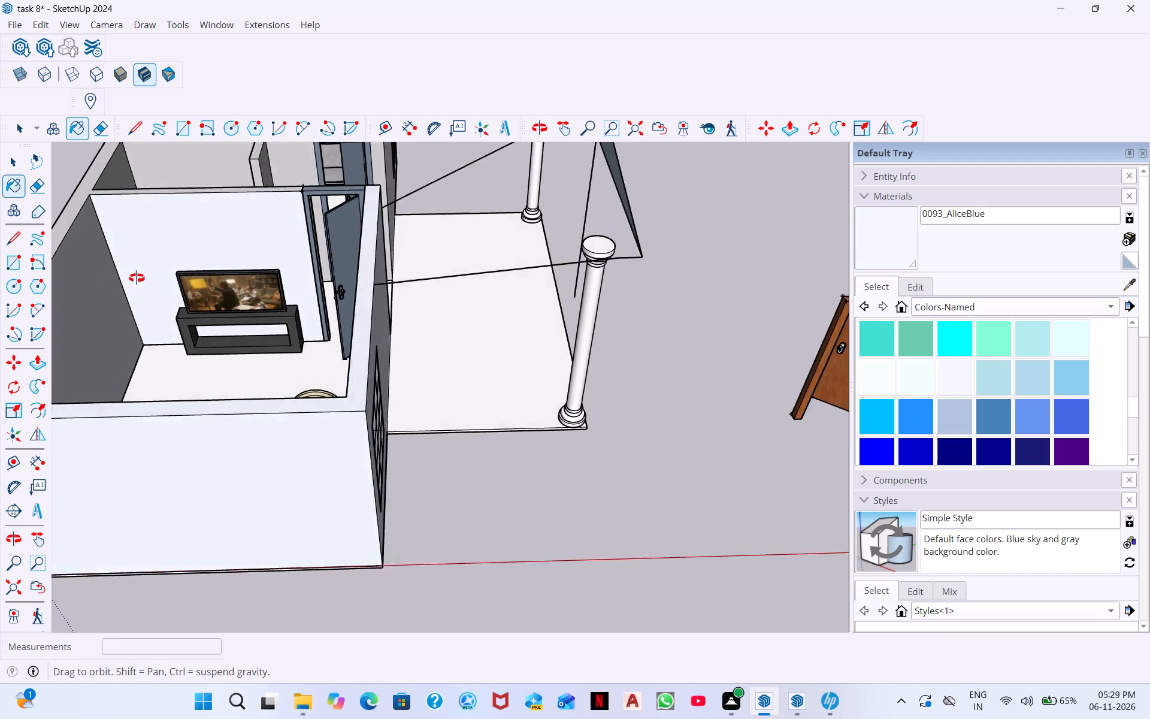
{"action": "middle_click_drag", "start_coordinate": [137, 278], "coordinate": [108, 399]}
{"action": "middle_click_drag", "start_coordinate": [311, 174], "coordinate": [188, 99]}
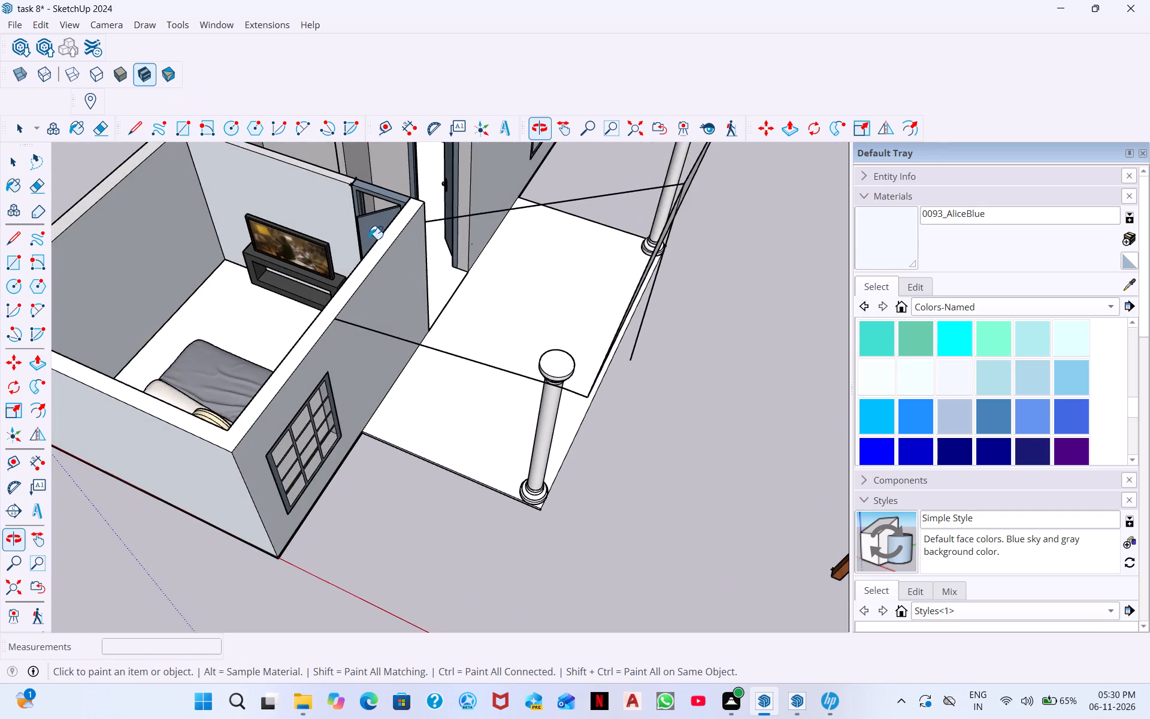
{"action": "scroll", "coordinate": [417, 286], "scroll_direction": "down", "scroll_amount": 5}
{"action": "left_click", "coordinate": [483, 202]}
{"action": "middle_click_drag", "start_coordinate": [482, 207], "coordinate": [446, 147]}
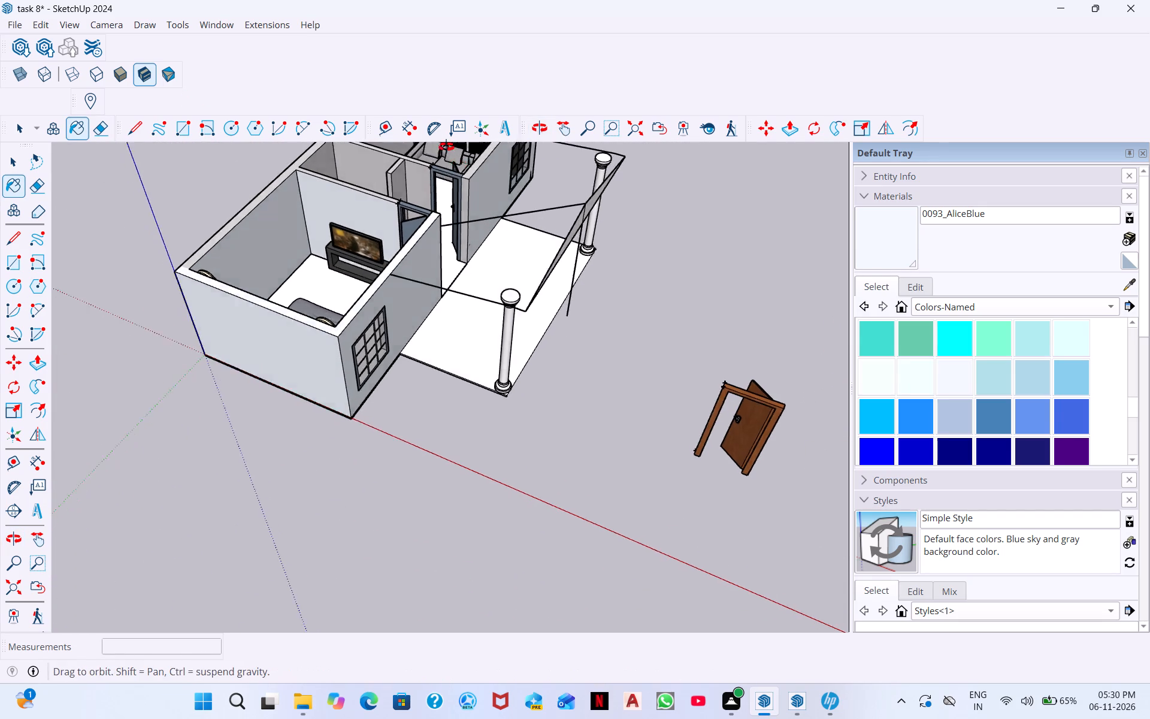
{"action": "middle_click_drag", "start_coordinate": [446, 147], "coordinate": [438, 136]}
{"action": "middle_click_drag", "start_coordinate": [565, 239], "coordinate": [103, 268]}
{"action": "middle_click_drag", "start_coordinate": [865, 285], "coordinate": [824, 285]}
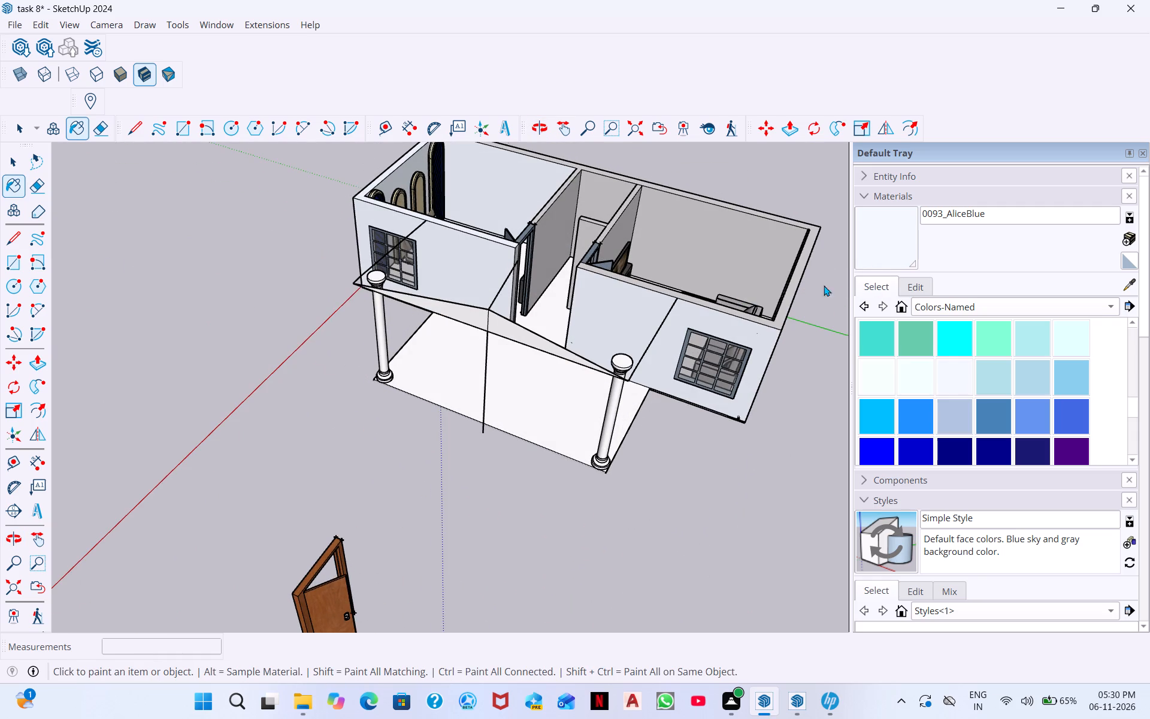
{"action": "middle_click_drag", "start_coordinate": [824, 285], "coordinate": [656, 273]}
{"action": "middle_click_drag", "start_coordinate": [742, 265], "coordinate": [596, 178]}
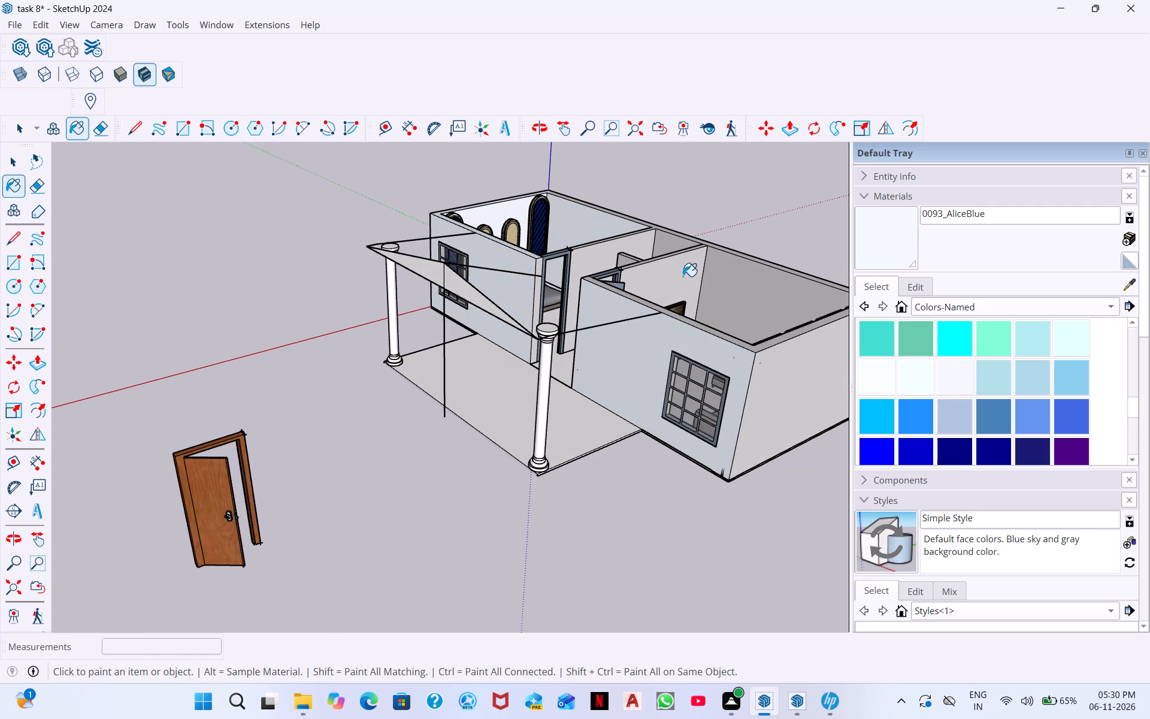
{"action": "left_click", "coordinate": [681, 275]}
{"action": "left_click", "coordinate": [752, 273]}
Paint the hallway side of the bedroom partition and the near side of the short hallway stub wall with 0093_AliceBlue.
{"action": "scroll", "coordinate": [652, 255], "scroll_direction": "up", "scroll_amount": 4}
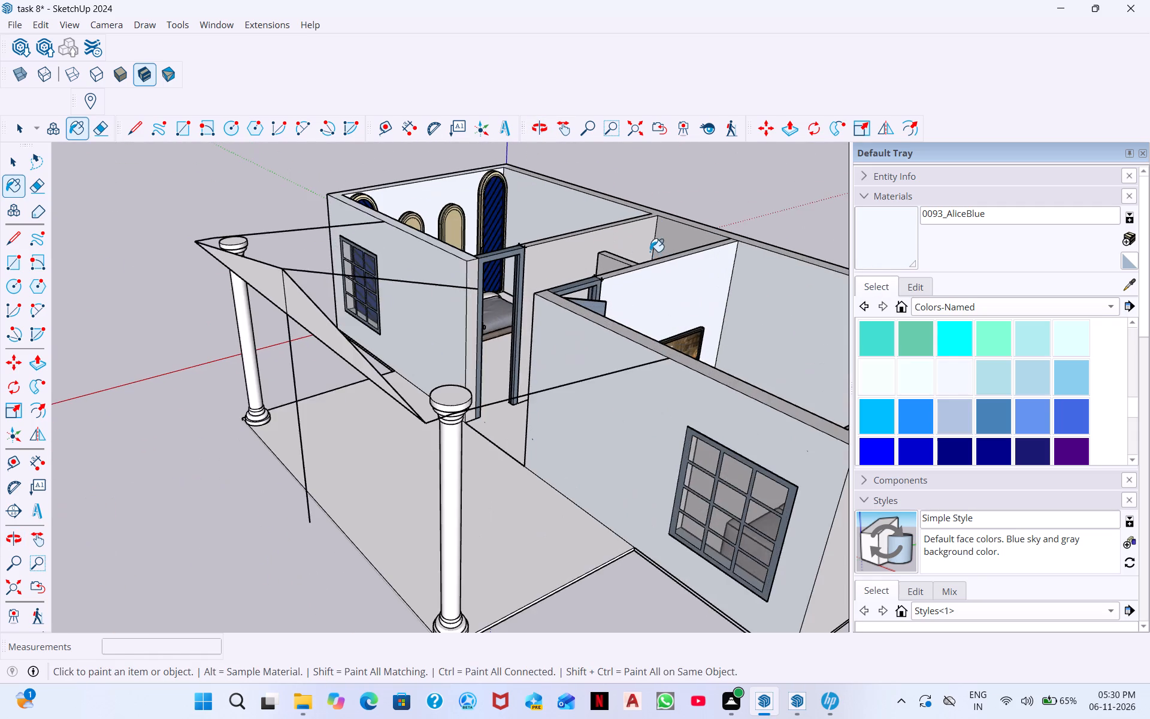
{"action": "scroll", "coordinate": [548, 271], "scroll_direction": "up", "scroll_amount": 4}
{"action": "left_click", "coordinate": [547, 273]}
{"action": "middle_click_drag", "start_coordinate": [619, 241], "coordinate": [674, 357]}
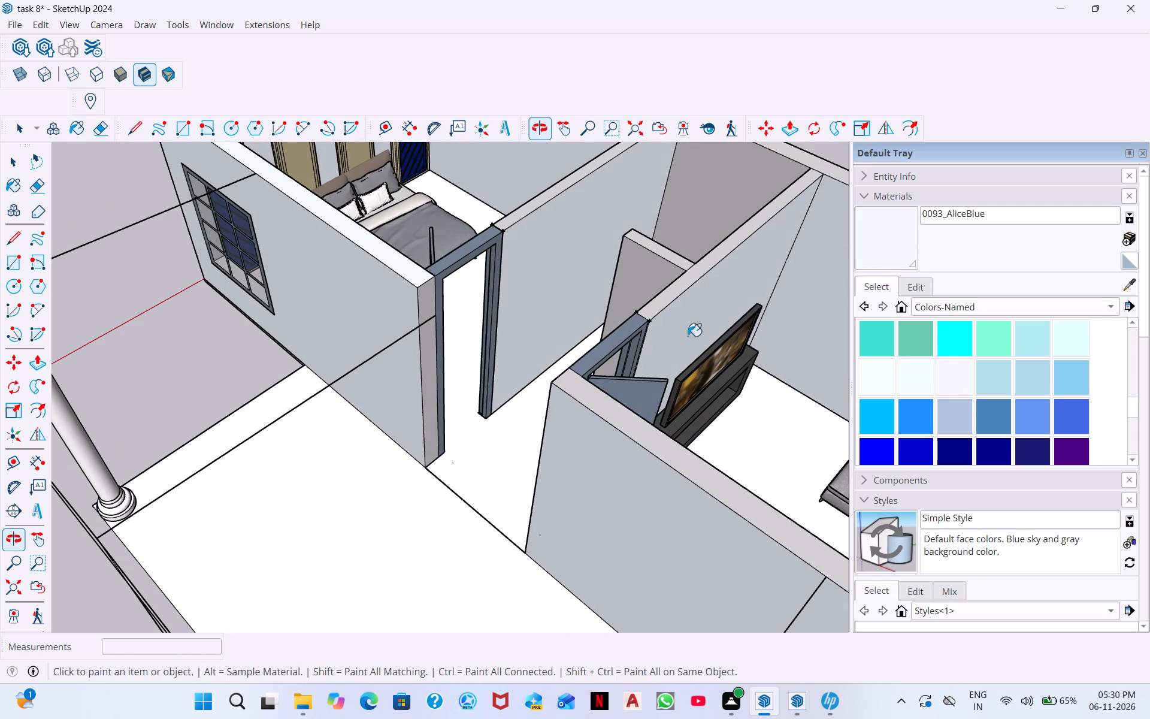
{"action": "left_click", "coordinate": [672, 255]}
{"action": "left_click", "coordinate": [649, 269]}
Paint the hallway side of the living room partition and the remaining faces of the short stub wall with 0093_AliceBlue.
{"action": "middle_click_drag", "start_coordinate": [672, 252], "coordinate": [591, 371]}
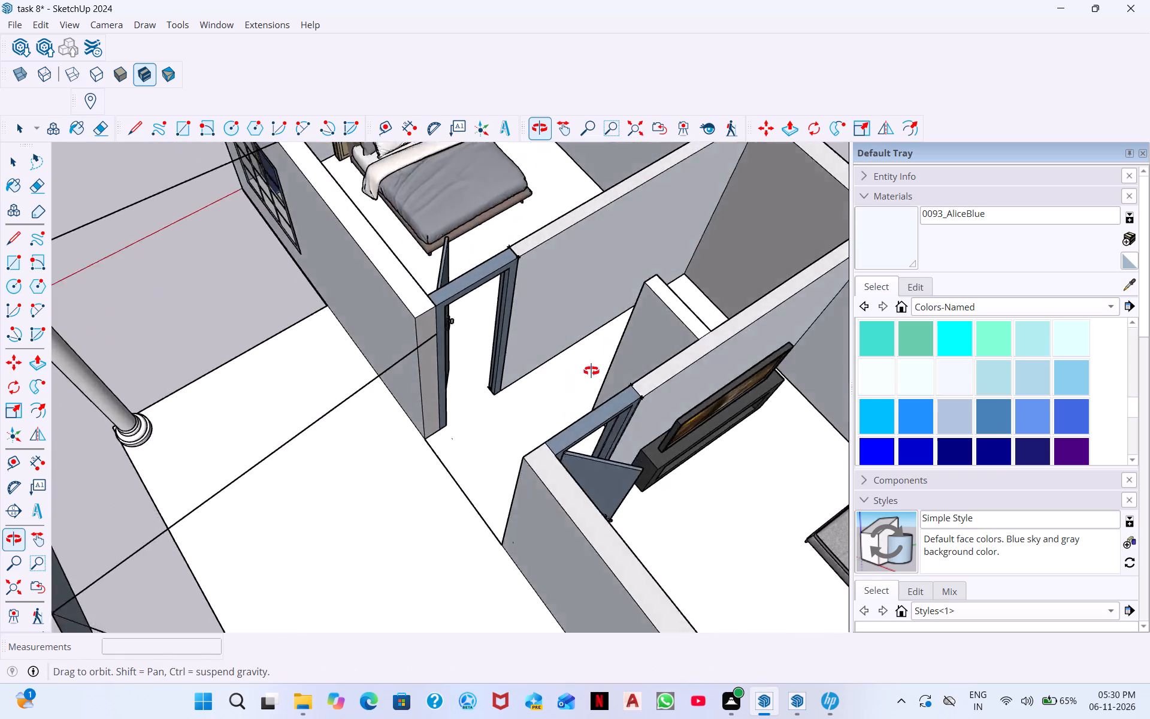
{"action": "middle_click_drag", "start_coordinate": [591, 371], "coordinate": [547, 449]}
{"action": "left_click", "coordinate": [753, 430]}
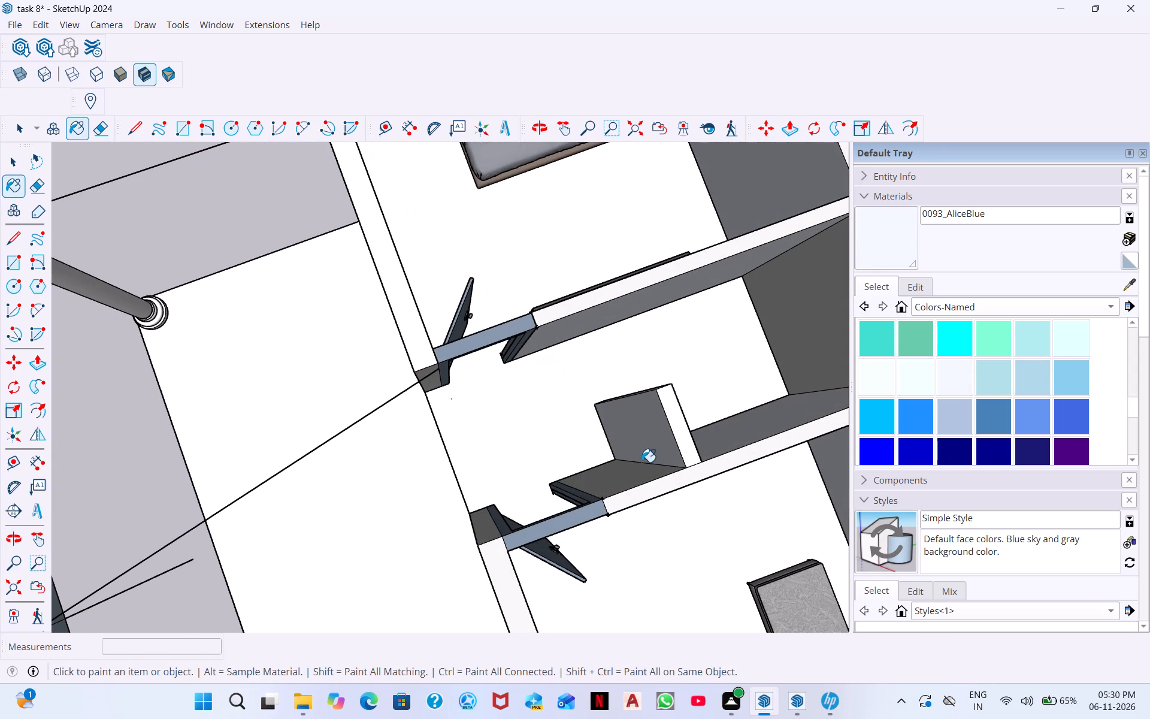
{"action": "left_click", "coordinate": [638, 472]}
{"action": "middle_click_drag", "start_coordinate": [695, 431], "coordinate": [438, 374]}
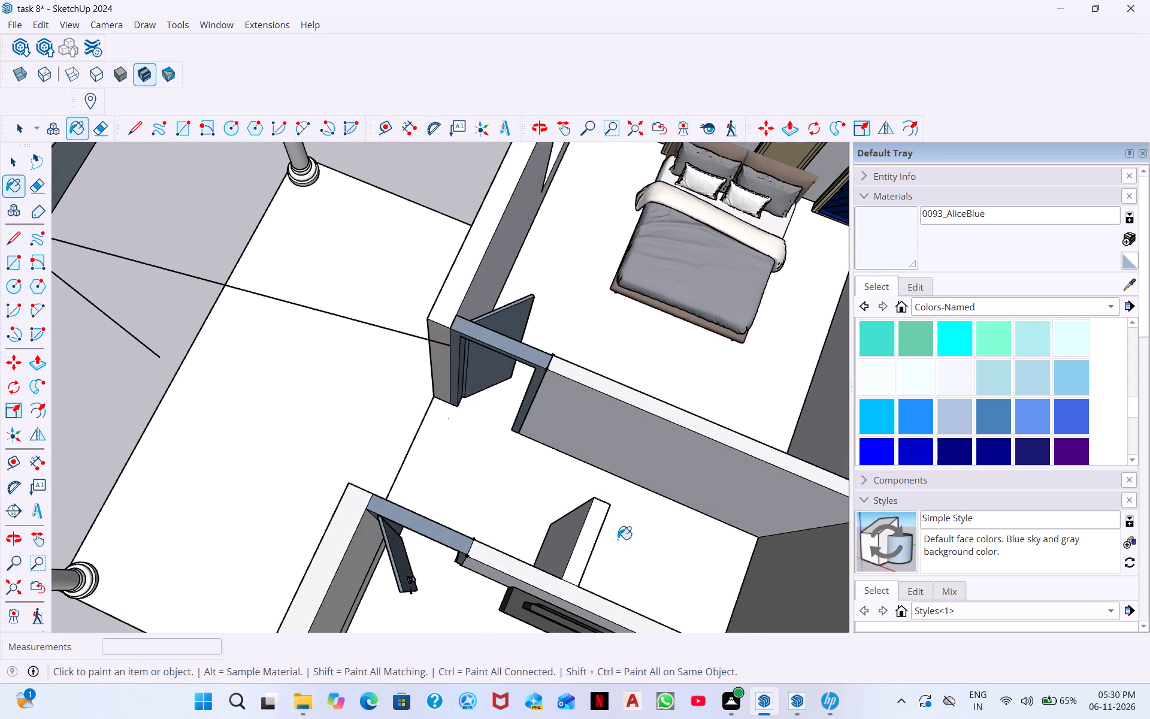
{"action": "middle_click_drag", "start_coordinate": [643, 557], "coordinate": [515, 414]}
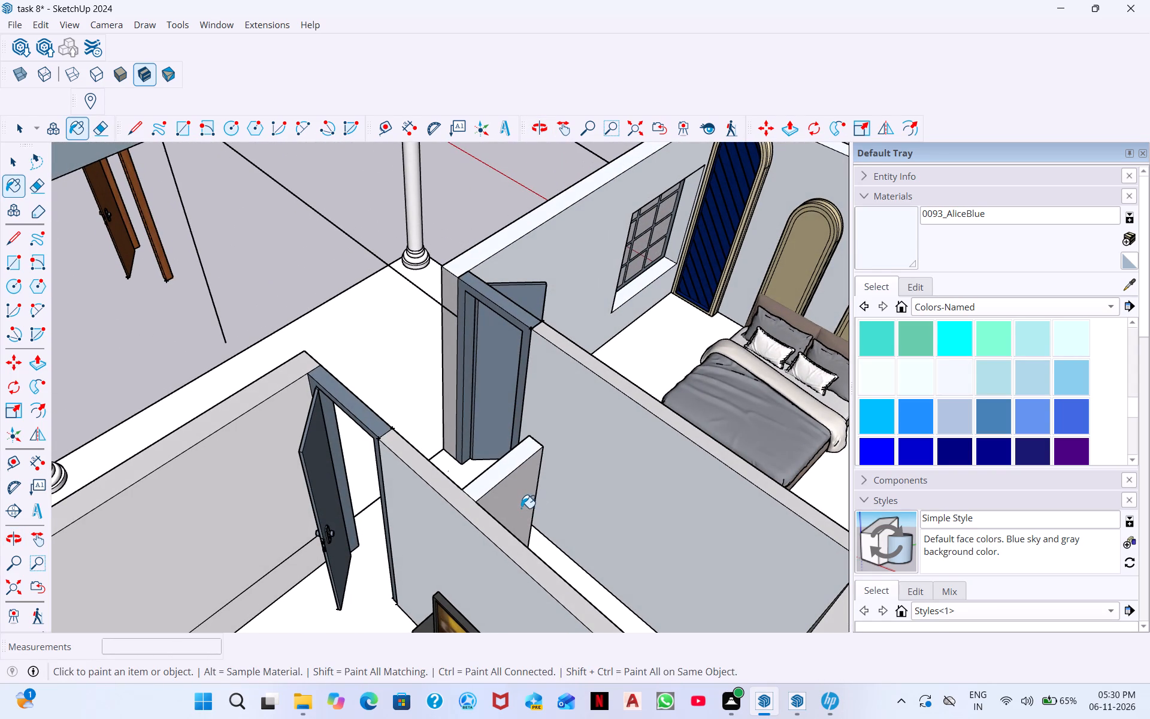
{"action": "left_click", "coordinate": [521, 508]}
{"action": "left_click", "coordinate": [528, 564]}
{"action": "middle_click_drag", "start_coordinate": [696, 581], "coordinate": [771, 612]}
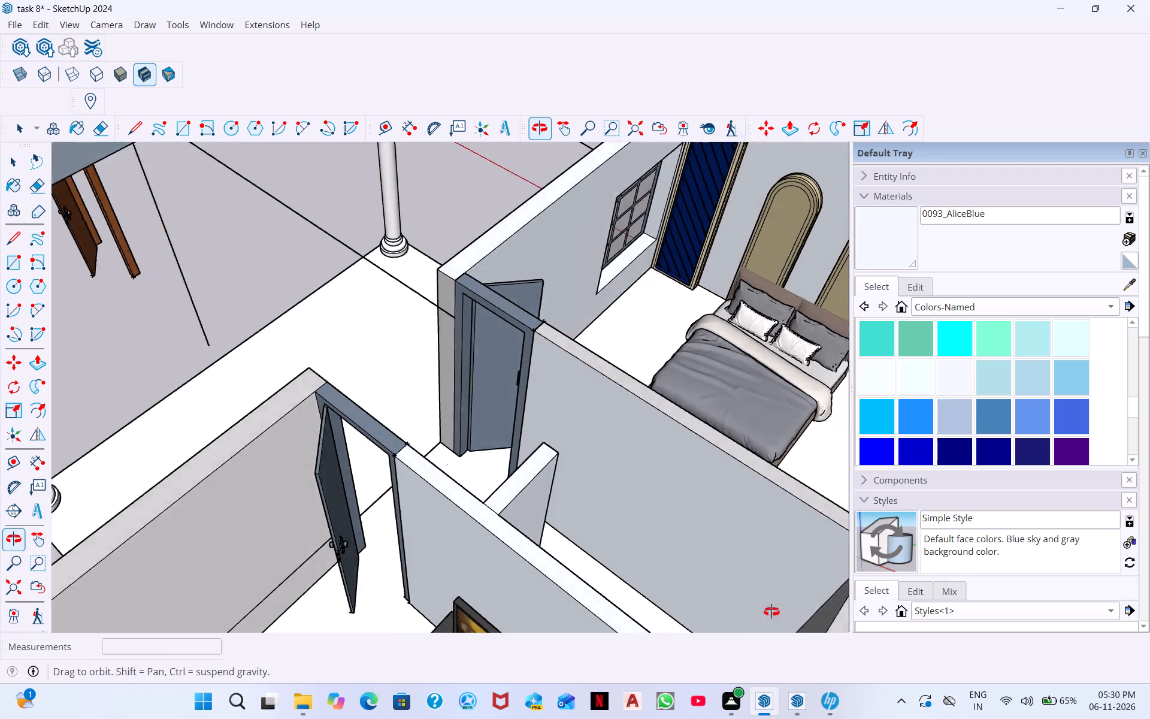
Paint the hallway's end wall and the tops of the bedroom partition and outer walls with 0093_AliceBlue.
{"action": "middle_click_drag", "start_coordinate": [771, 612], "coordinate": [868, 567]}
{"action": "middle_click_drag", "start_coordinate": [785, 443], "coordinate": [948, 431]}
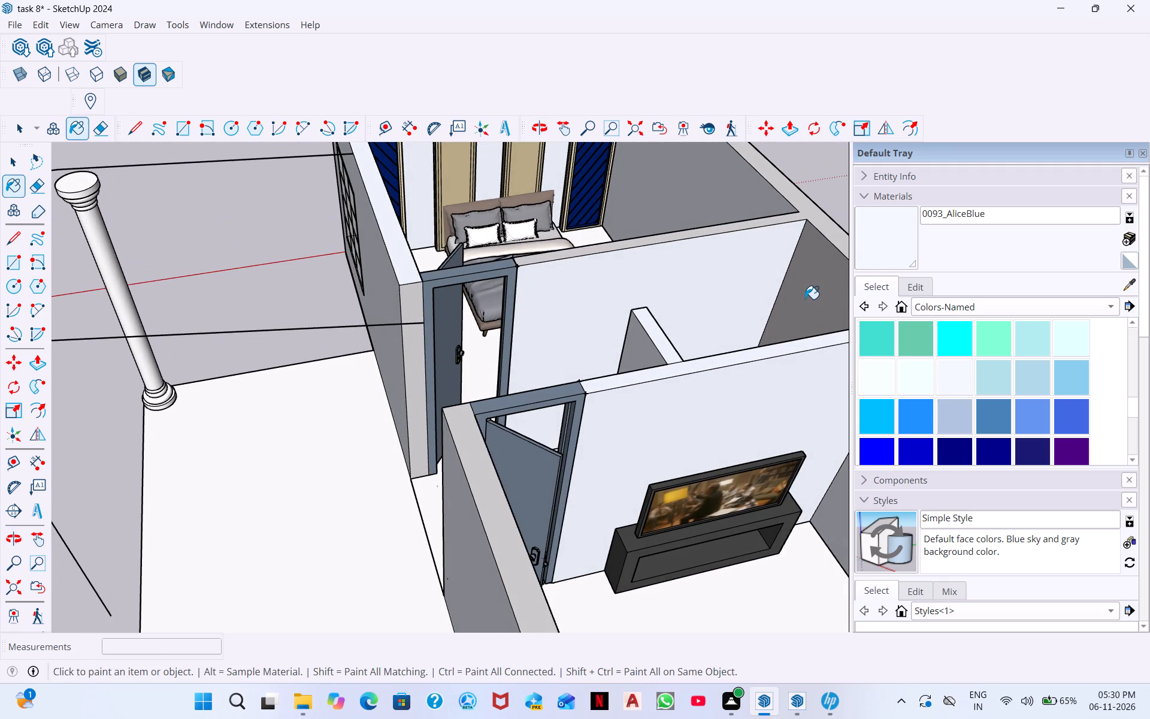
{"action": "left_click", "coordinate": [810, 296]}
{"action": "left_click", "coordinate": [722, 229]}
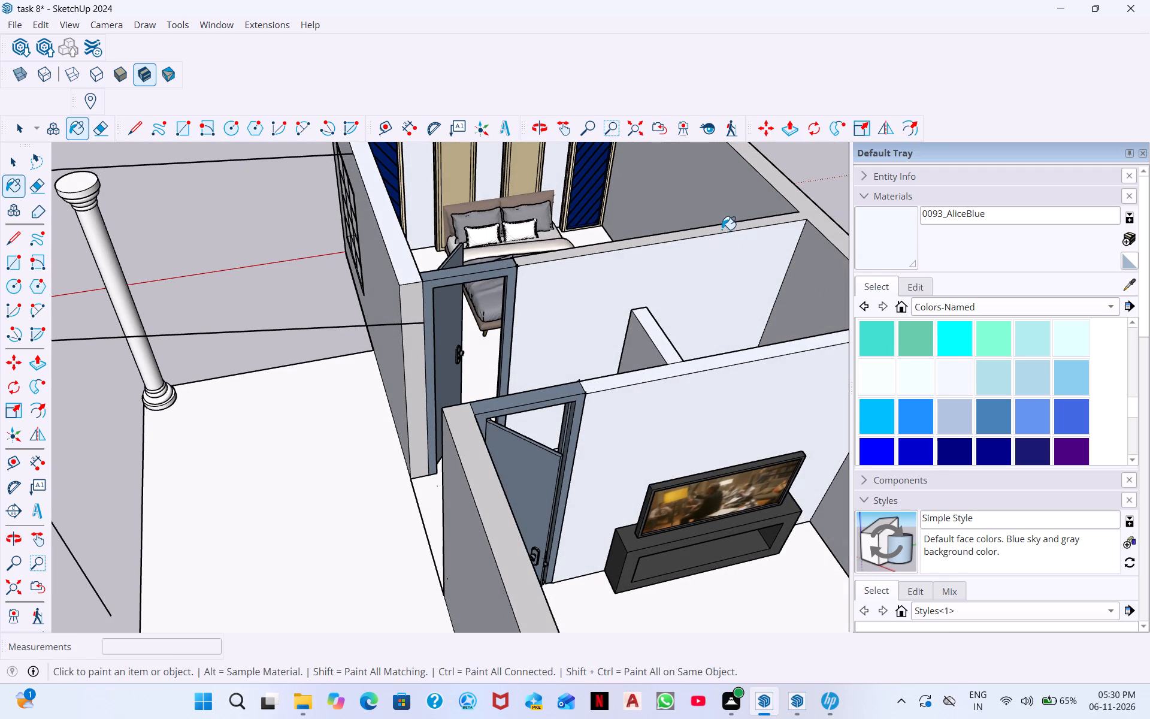
{"action": "left_click", "coordinate": [791, 191]}
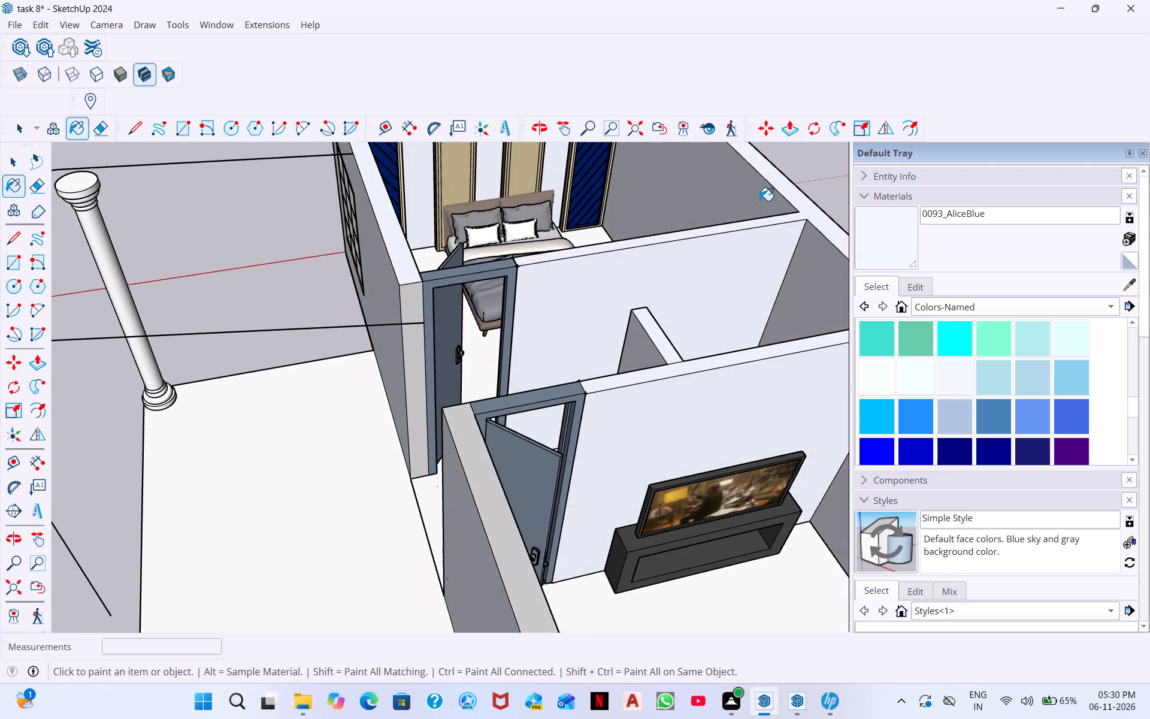
Paint the inner face of the bedroom's back wall with 0093_AliceBlue.
{"action": "left_click", "coordinate": [759, 201]}
{"action": "left_click", "coordinate": [761, 201]}
{"action": "middle_click_drag", "start_coordinate": [764, 236], "coordinate": [448, 261]}
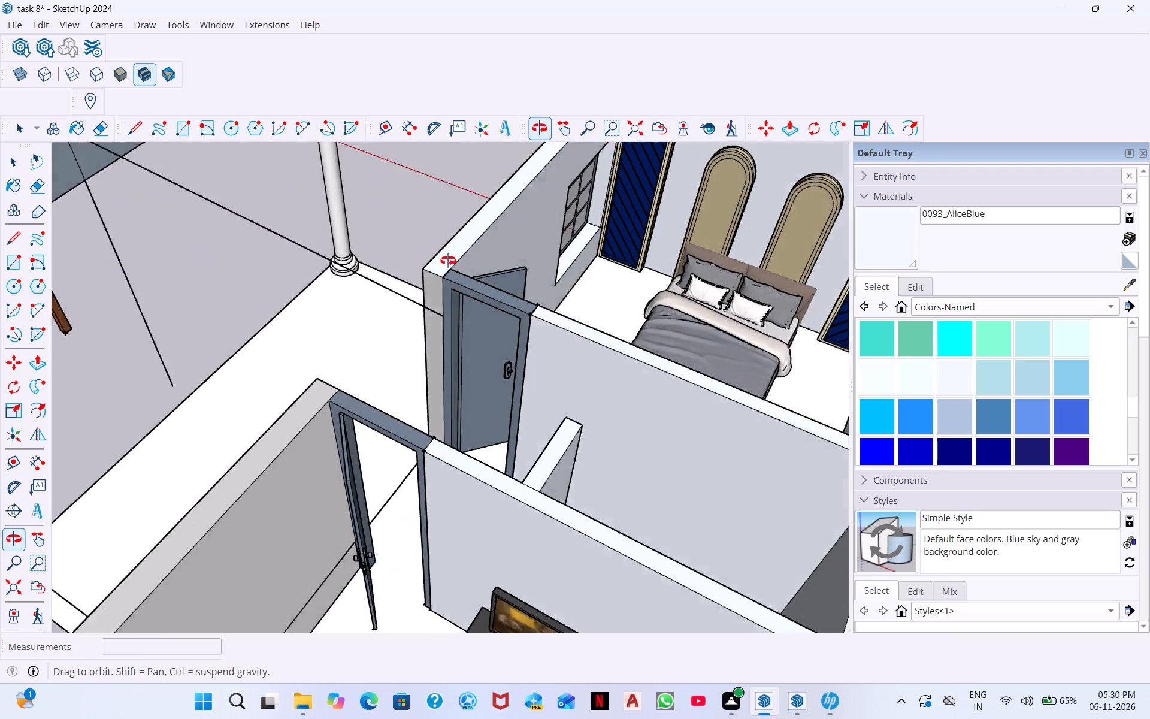
{"action": "middle_click_drag", "start_coordinate": [448, 261], "coordinate": [443, 255]}
{"action": "middle_click_drag", "start_coordinate": [616, 319], "coordinate": [913, 401]}
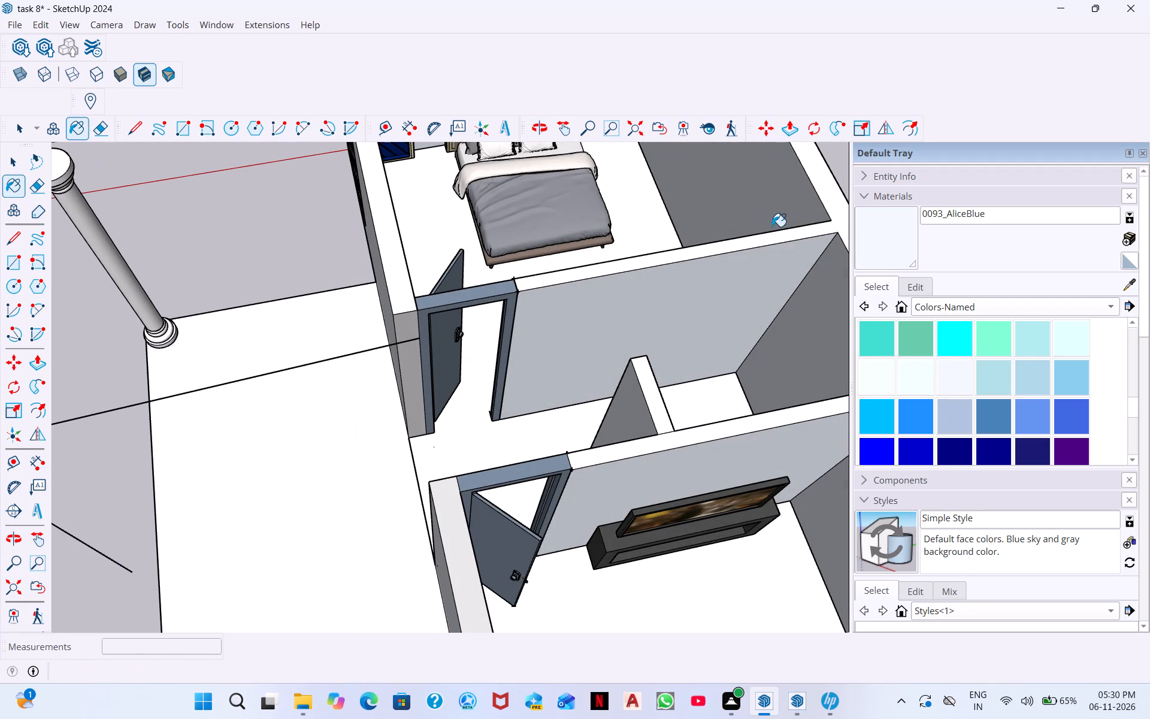
{"action": "left_click", "coordinate": [779, 220]}
Paint the exterior face of the house's long back wall with 0093_AliceBlue.
{"action": "middle_click_drag", "start_coordinate": [768, 288], "coordinate": [338, 223]}
{"action": "scroll", "coordinate": [353, 521], "scroll_direction": "down", "scroll_amount": 6}
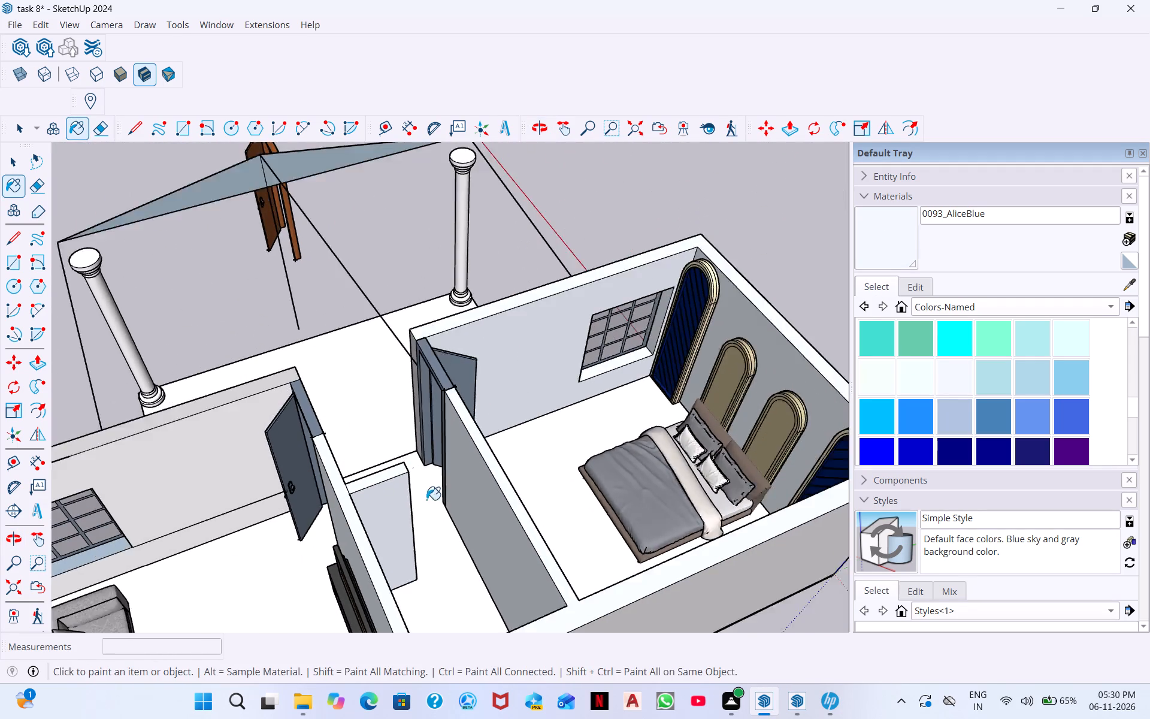
{"action": "middle_click_drag", "start_coordinate": [447, 524], "coordinate": [366, 353]}
{"action": "left_click", "coordinate": [421, 580]}
{"action": "scroll", "coordinate": [460, 512], "scroll_direction": "down", "scroll_amount": 3}
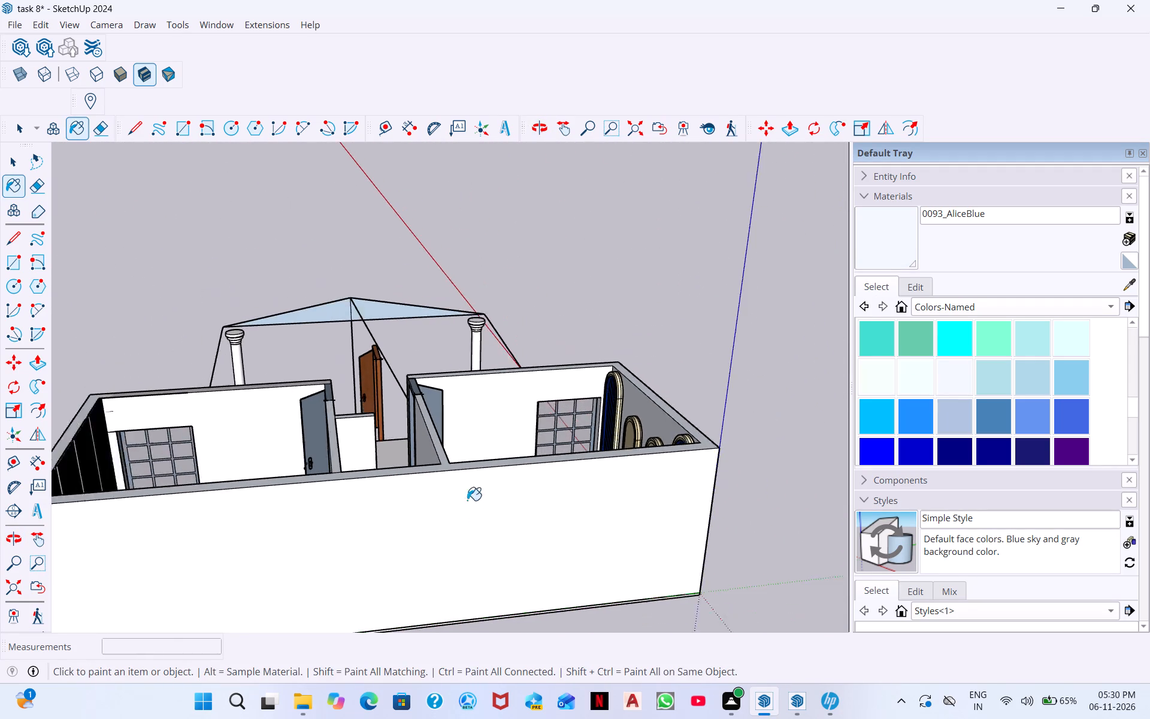
{"action": "scroll", "coordinate": [467, 500], "scroll_direction": "down", "scroll_amount": 4}
Paint the inner face of the living room's front wall, including the area above and beside the window, with 0093_AliceBlue.
{"action": "middle_click_drag", "start_coordinate": [300, 491], "coordinate": [510, 560]}
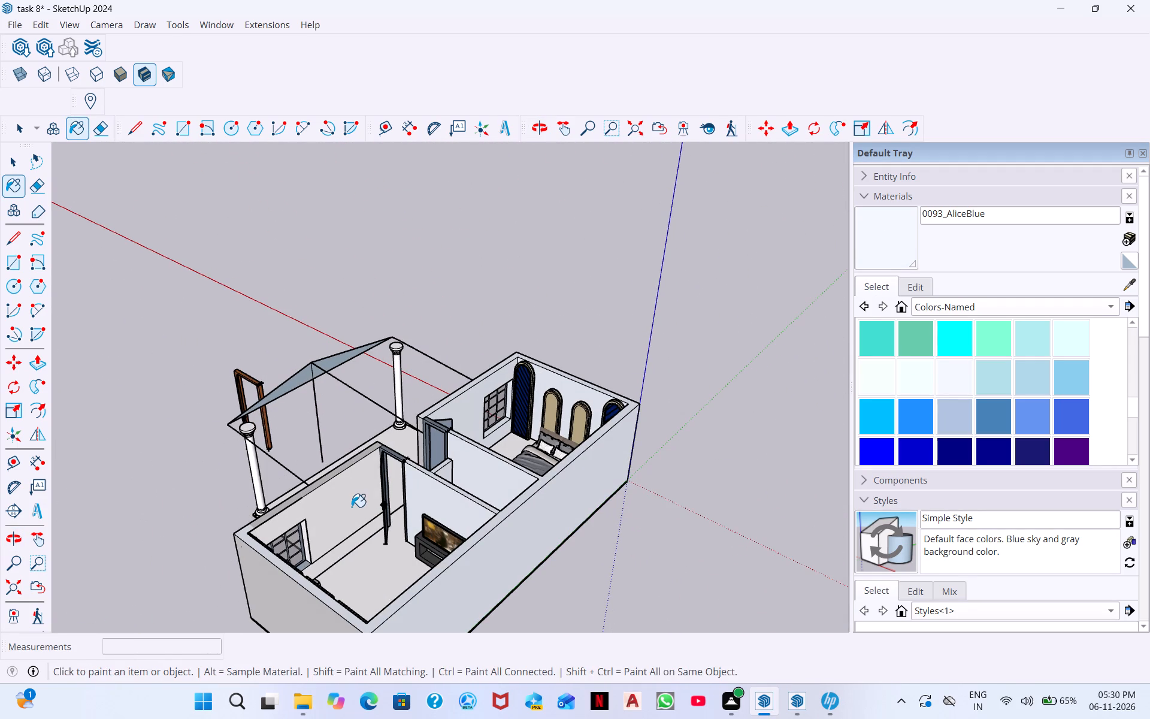
{"action": "left_click", "coordinate": [352, 507]}
{"action": "middle_click_drag", "start_coordinate": [341, 543], "coordinate": [285, 497]}
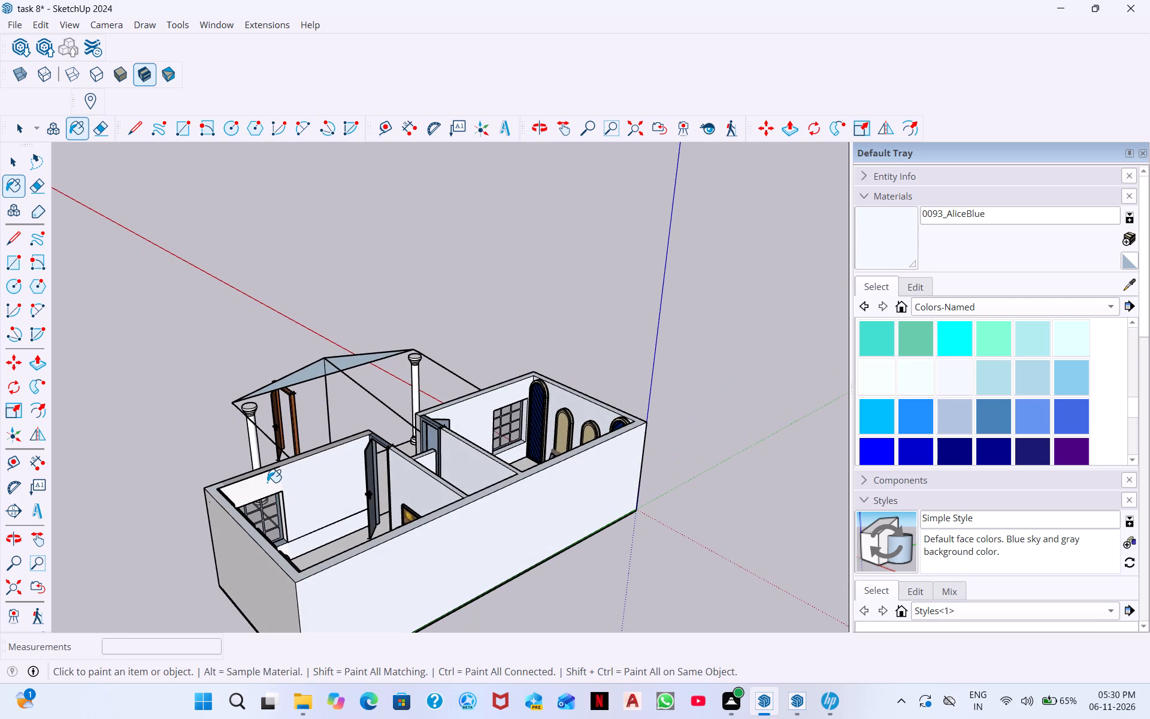
{"action": "left_click", "coordinate": [267, 482]}
{"action": "middle_click_drag", "start_coordinate": [323, 519], "coordinate": [178, 494]}
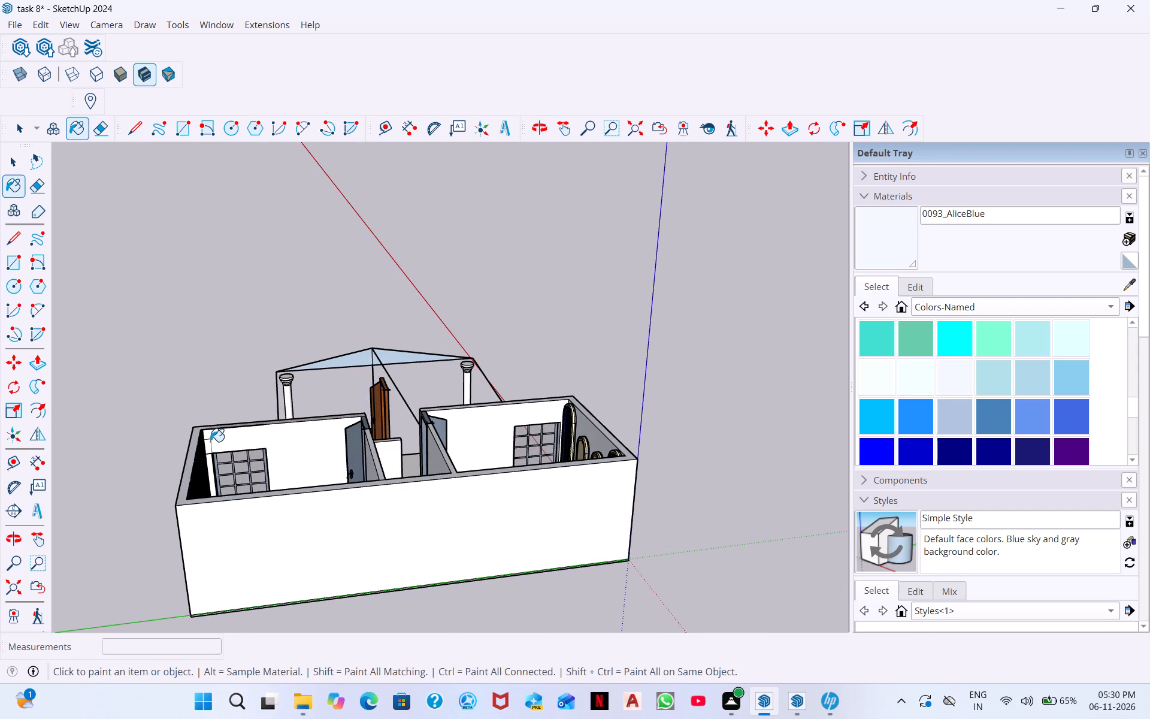
{"action": "left_click", "coordinate": [210, 442]}
{"action": "left_click", "coordinate": [207, 451]}
Paint the remaining strips of the living room's front wall below and beside the window with 0093_AliceBlue.
{"action": "middle_click_drag", "start_coordinate": [214, 476], "coordinate": [216, 448]}
{"action": "middle_click_drag", "start_coordinate": [216, 461], "coordinate": [223, 555]}
{"action": "scroll", "coordinate": [216, 467], "scroll_direction": "down", "scroll_amount": 1}
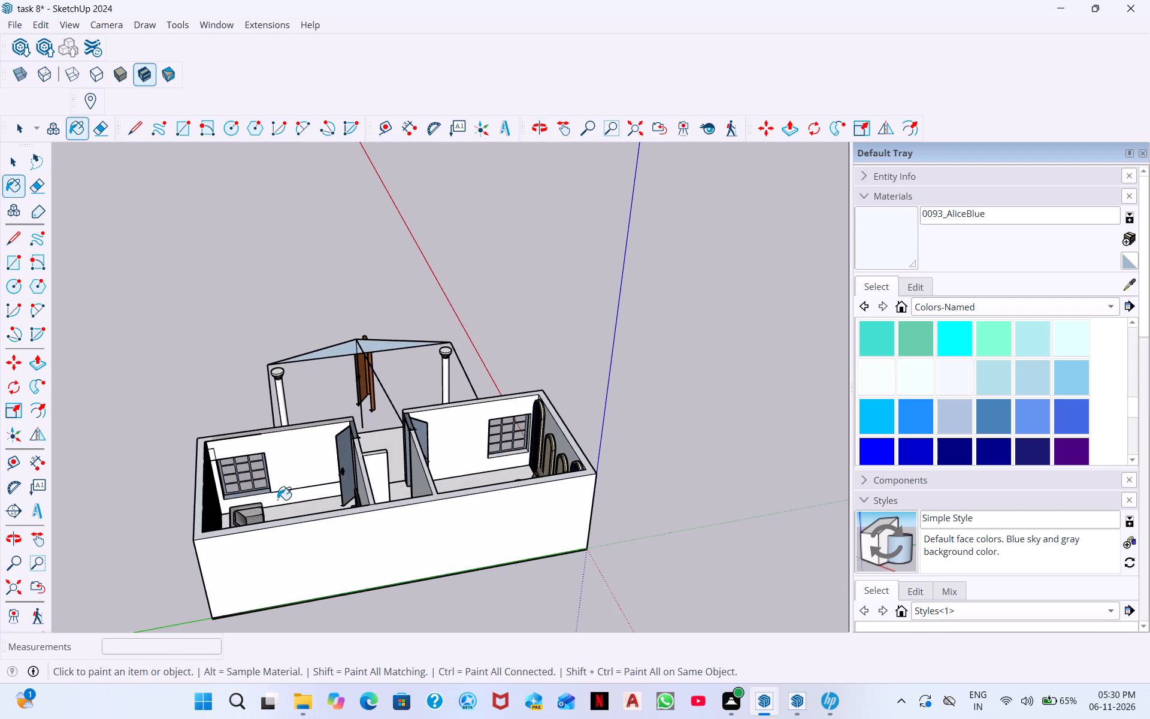
{"action": "scroll", "coordinate": [277, 500], "scroll_direction": "up", "scroll_amount": 10}
{"action": "left_click", "coordinate": [232, 496]}
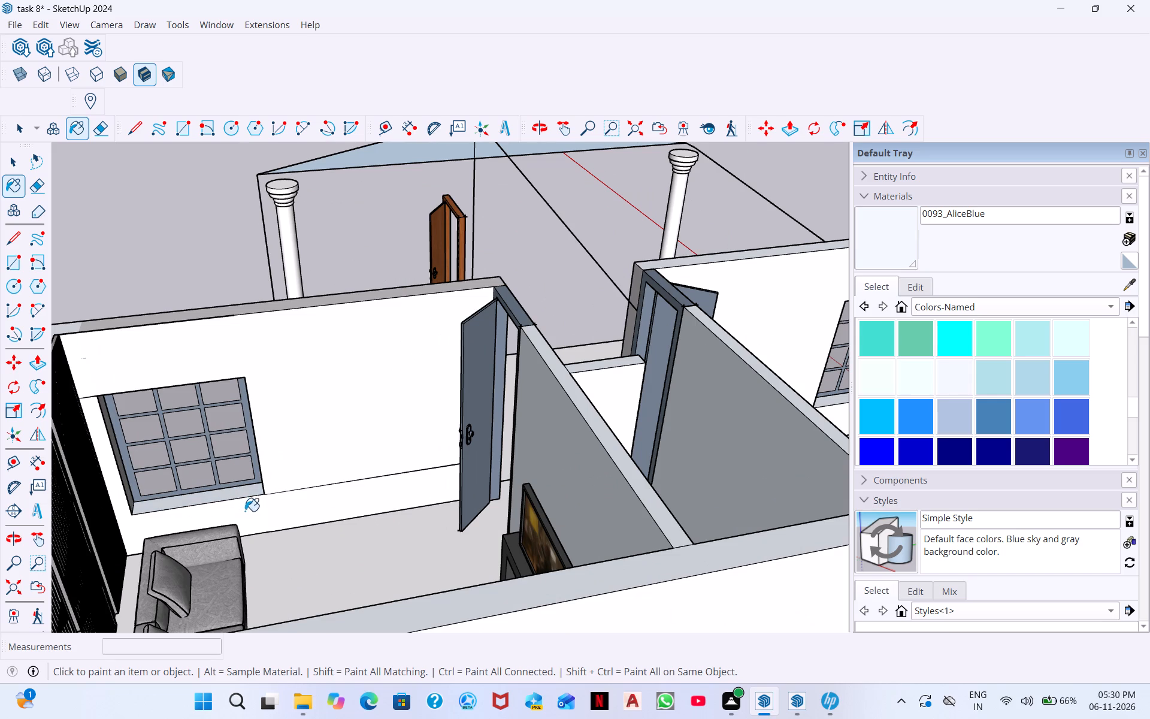
{"action": "left_click", "coordinate": [248, 512]}
{"action": "left_click", "coordinate": [129, 481]}
{"action": "middle_click_drag", "start_coordinate": [139, 485], "coordinate": [98, 454]}
{"action": "left_click", "coordinate": [129, 441]}
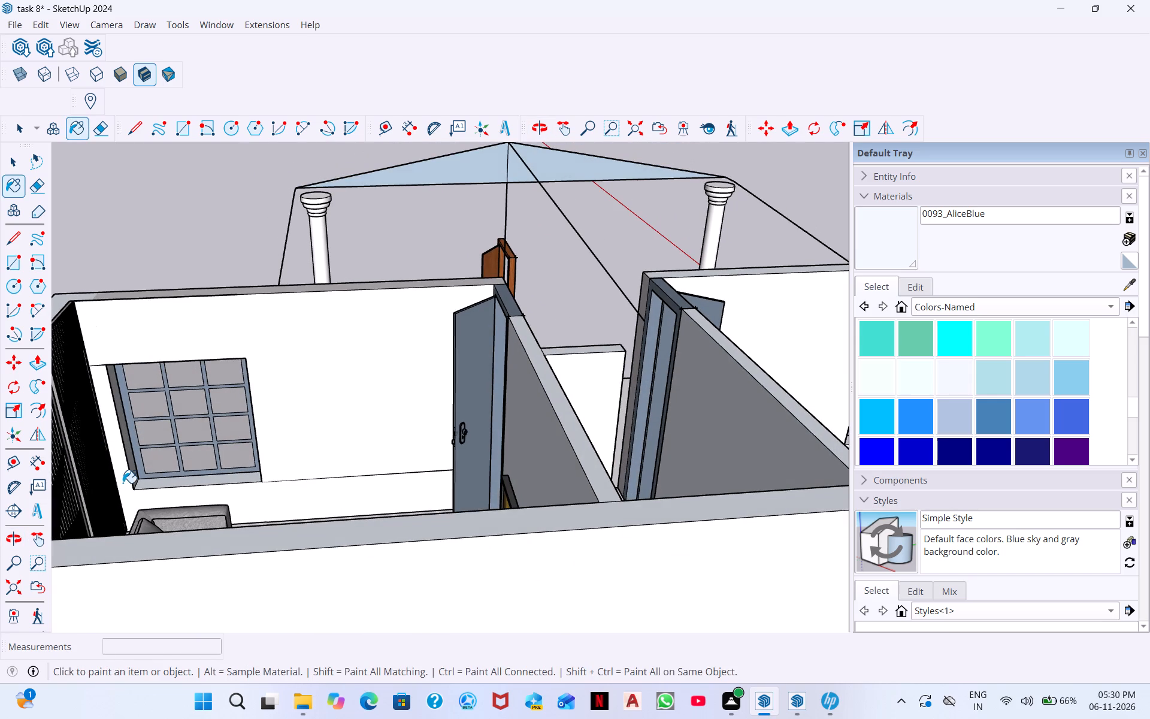
Paint the living room's TV wall and the inner face of its back wall with 0093_AliceBlue.
{"action": "middle_click_drag", "start_coordinate": [123, 482], "coordinate": [175, 464]}
{"action": "scroll", "coordinate": [173, 478], "scroll_direction": "down", "scroll_amount": 4}
{"action": "middle_click_drag", "start_coordinate": [301, 482], "coordinate": [411, 565]}
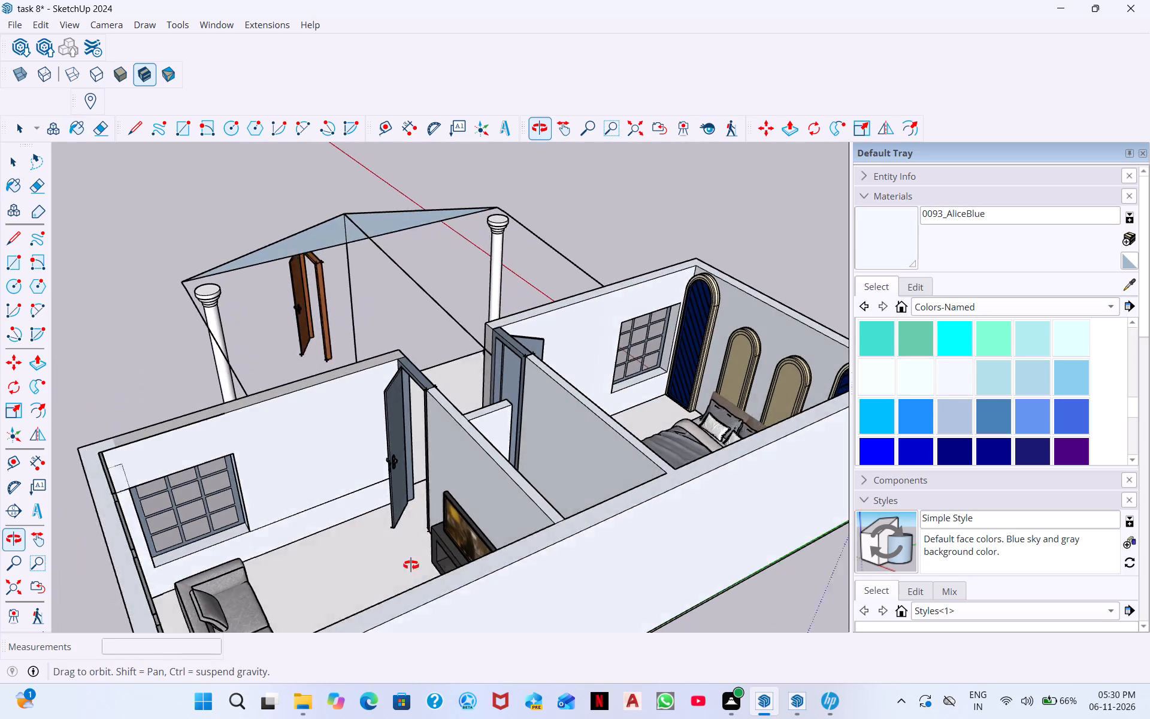
{"action": "middle_click_drag", "start_coordinate": [411, 565], "coordinate": [422, 566]}
{"action": "left_click", "coordinate": [489, 487]}
{"action": "middle_click_drag", "start_coordinate": [513, 557], "coordinate": [515, 702]}
{"action": "middle_click_drag", "start_coordinate": [516, 615], "coordinate": [740, 584]}
{"action": "middle_click_drag", "start_coordinate": [705, 576], "coordinate": [780, 469]}
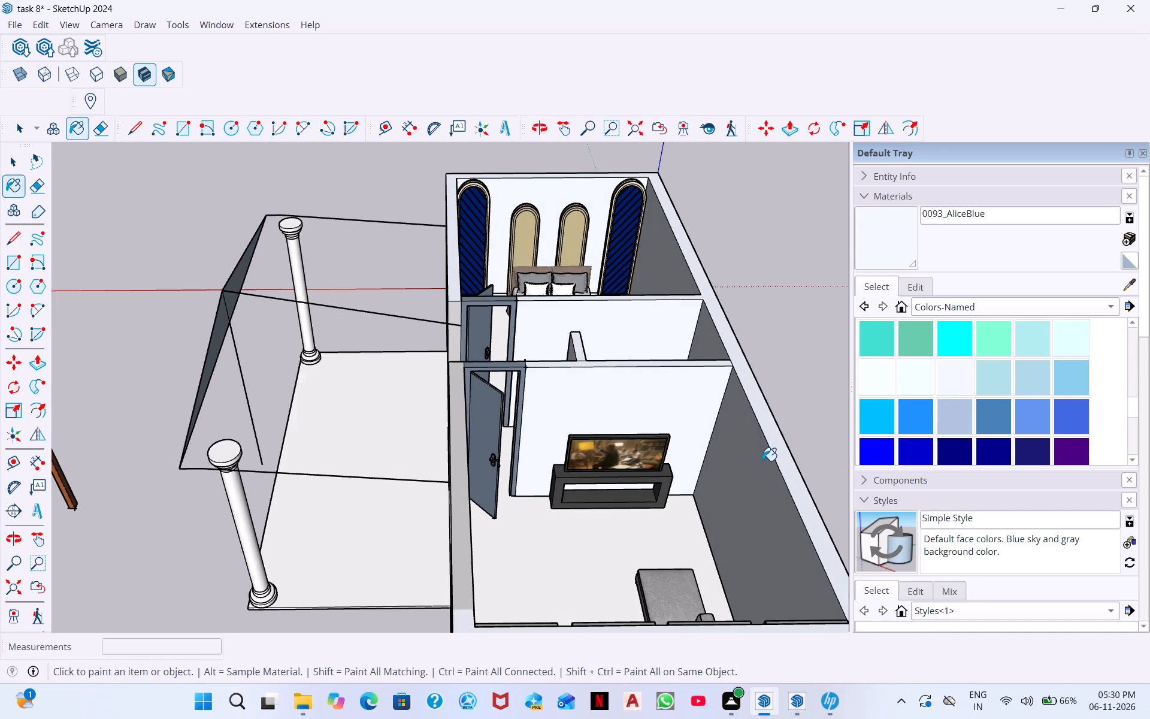
{"action": "left_click", "coordinate": [737, 497]}
{"action": "left_click", "coordinate": [750, 504]}
Paint the top of the living room's front wall with 0093_AliceBlue.
{"action": "middle_click_drag", "start_coordinate": [736, 522], "coordinate": [691, 576]}
{"action": "scroll", "coordinate": [732, 525], "scroll_direction": "down", "scroll_amount": 1}
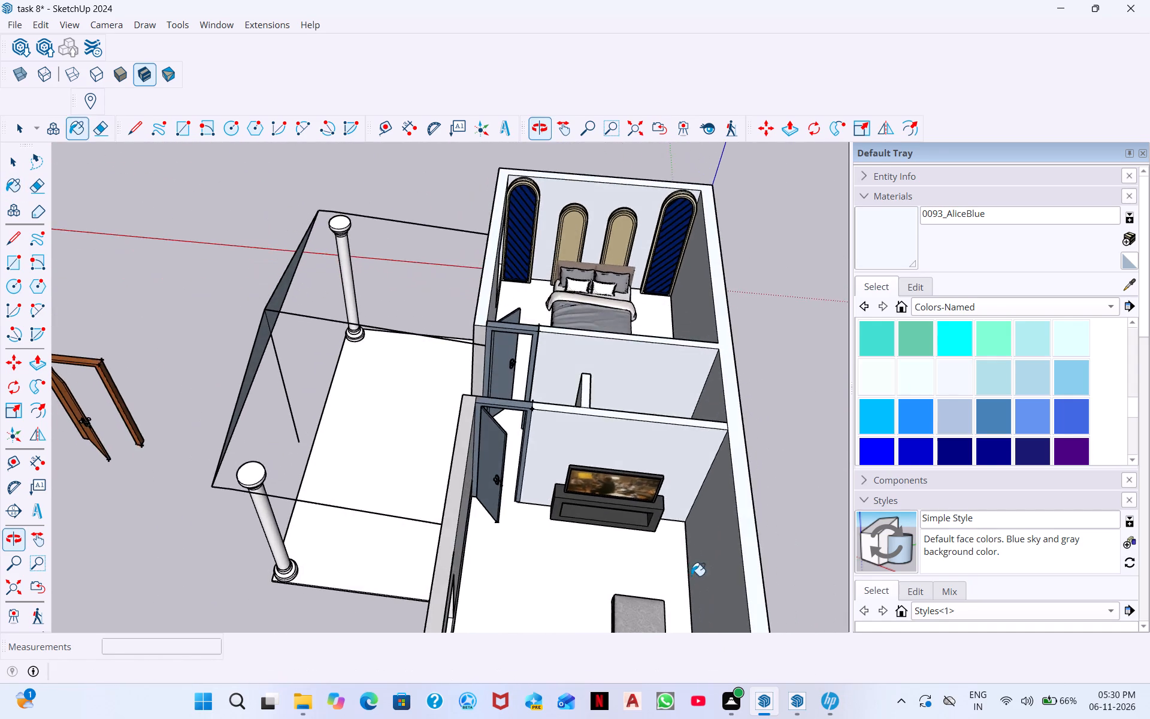
{"action": "middle_click_drag", "start_coordinate": [688, 572], "coordinate": [686, 428]}
{"action": "middle_click_drag", "start_coordinate": [473, 537], "coordinate": [659, 519]}
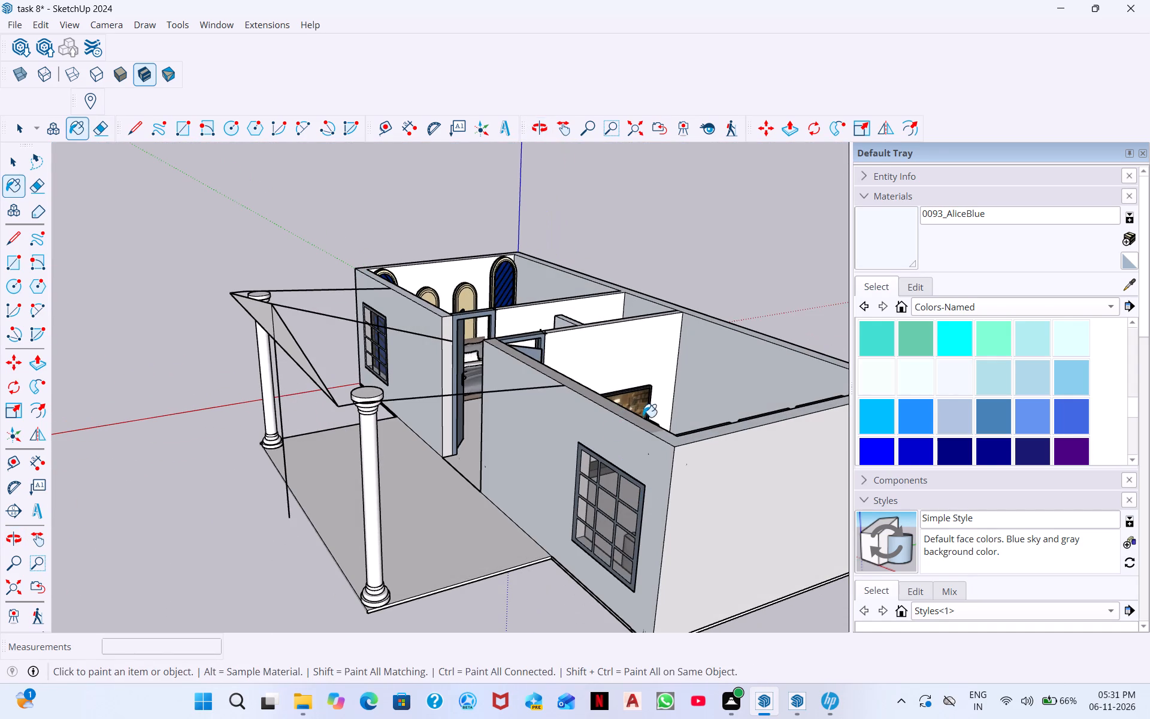
{"action": "left_click", "coordinate": [645, 425]}
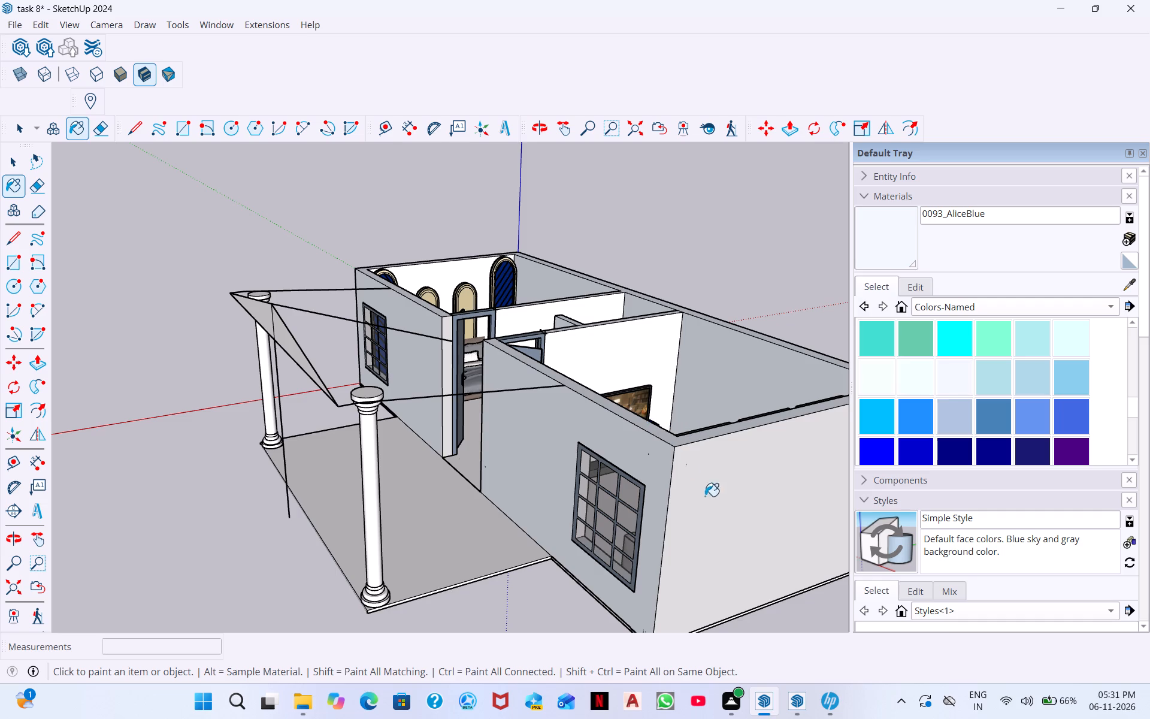
Paint both porch columns, including the near column's capital, with 0093_AliceBlue.
{"action": "middle_click_drag", "start_coordinate": [706, 502], "coordinate": [635, 522]}
{"action": "scroll", "coordinate": [673, 520], "scroll_direction": "down", "scroll_amount": 2}
{"action": "scroll", "coordinate": [446, 504], "scroll_direction": "down", "scroll_amount": 3}
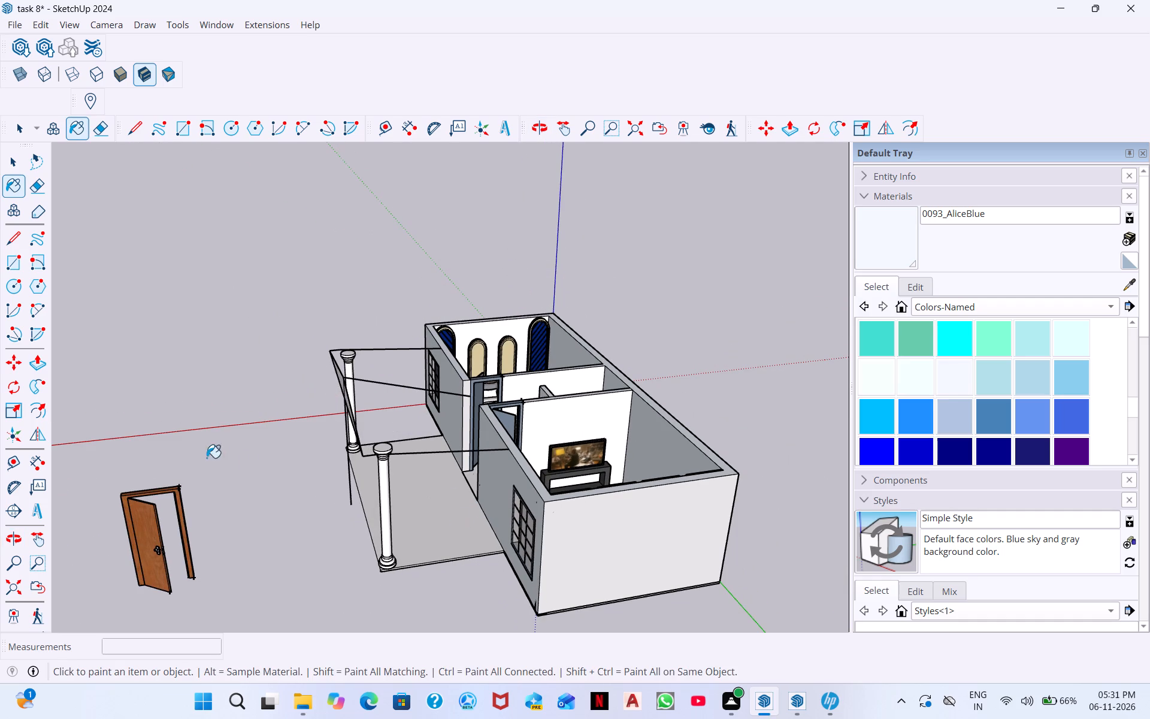
{"action": "scroll", "coordinate": [374, 533], "scroll_direction": "up", "scroll_amount": 10}
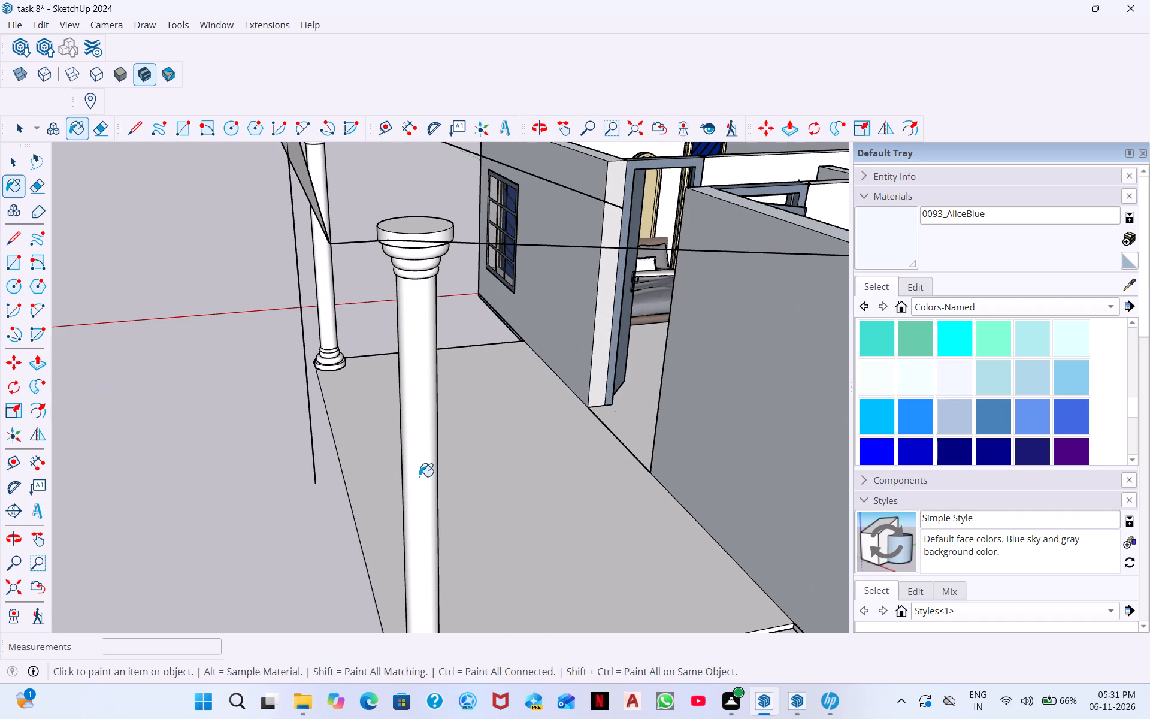
{"action": "left_click", "coordinate": [419, 476]}
{"action": "scroll", "coordinate": [402, 303], "scroll_direction": "down", "scroll_amount": 3}
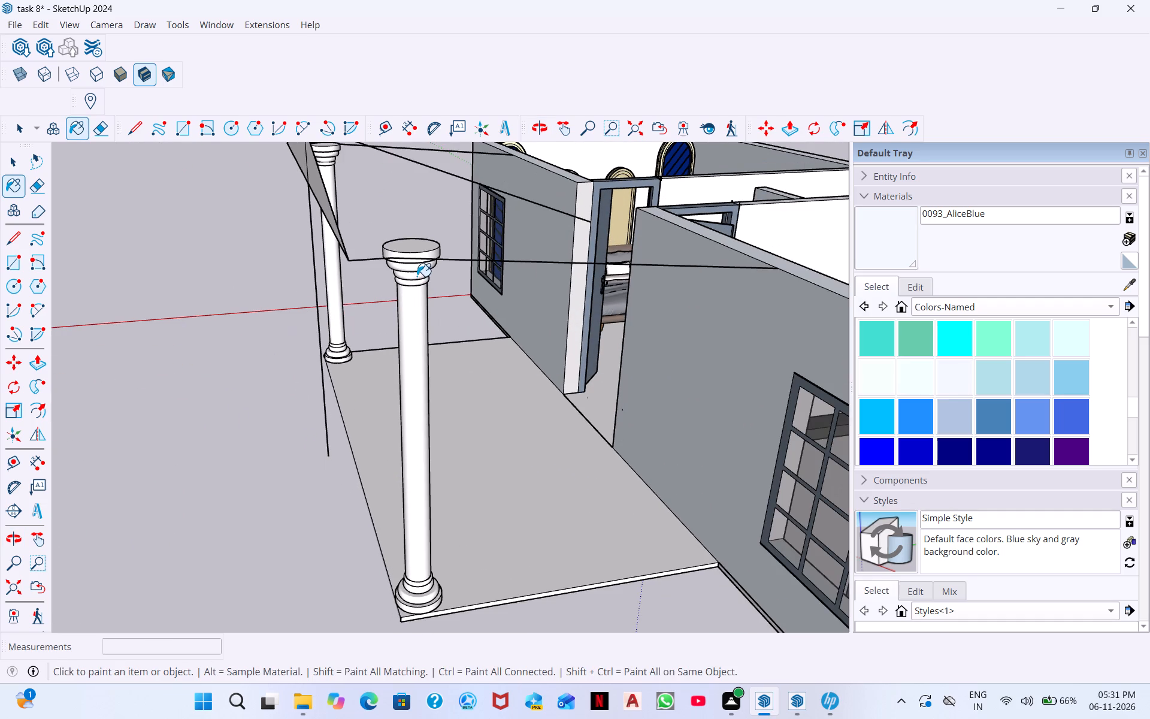
{"action": "left_click", "coordinate": [417, 276]}
{"action": "left_click", "coordinate": [428, 244]}
{"action": "key", "text": "Escape"}
{"action": "middle_click_drag", "start_coordinate": [242, 319], "coordinate": [428, 235]}
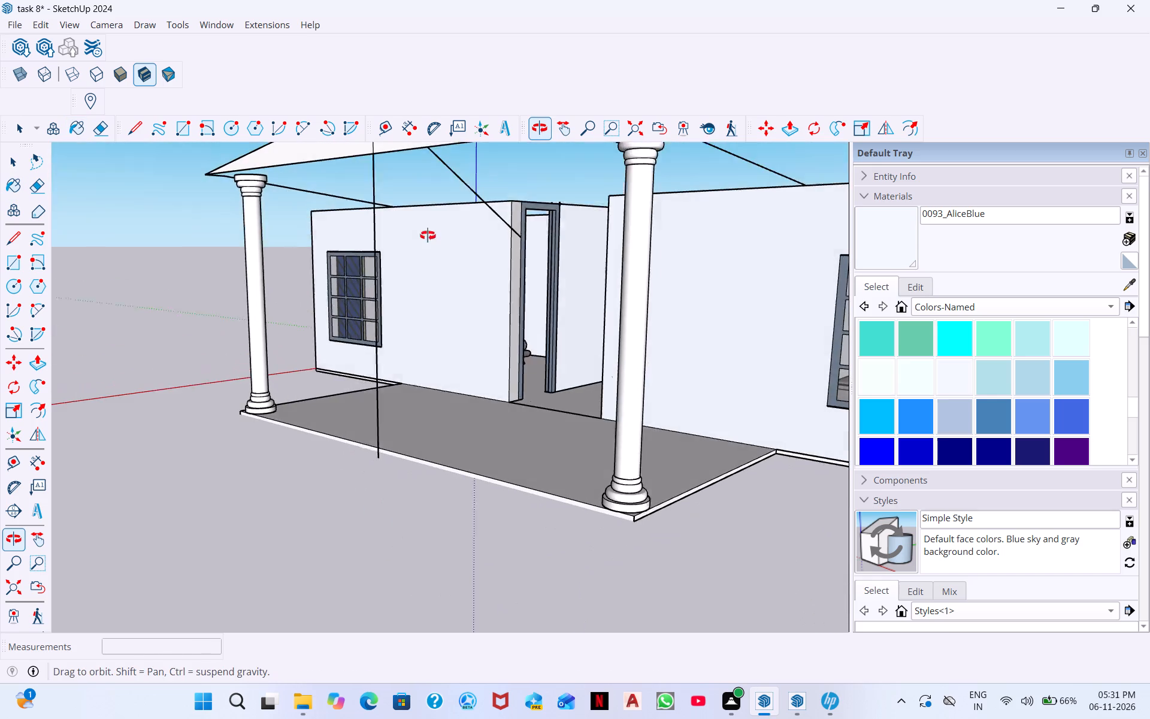
{"action": "middle_click_drag", "start_coordinate": [428, 235], "coordinate": [430, 234]}
{"action": "left_click", "coordinate": [250, 310]}
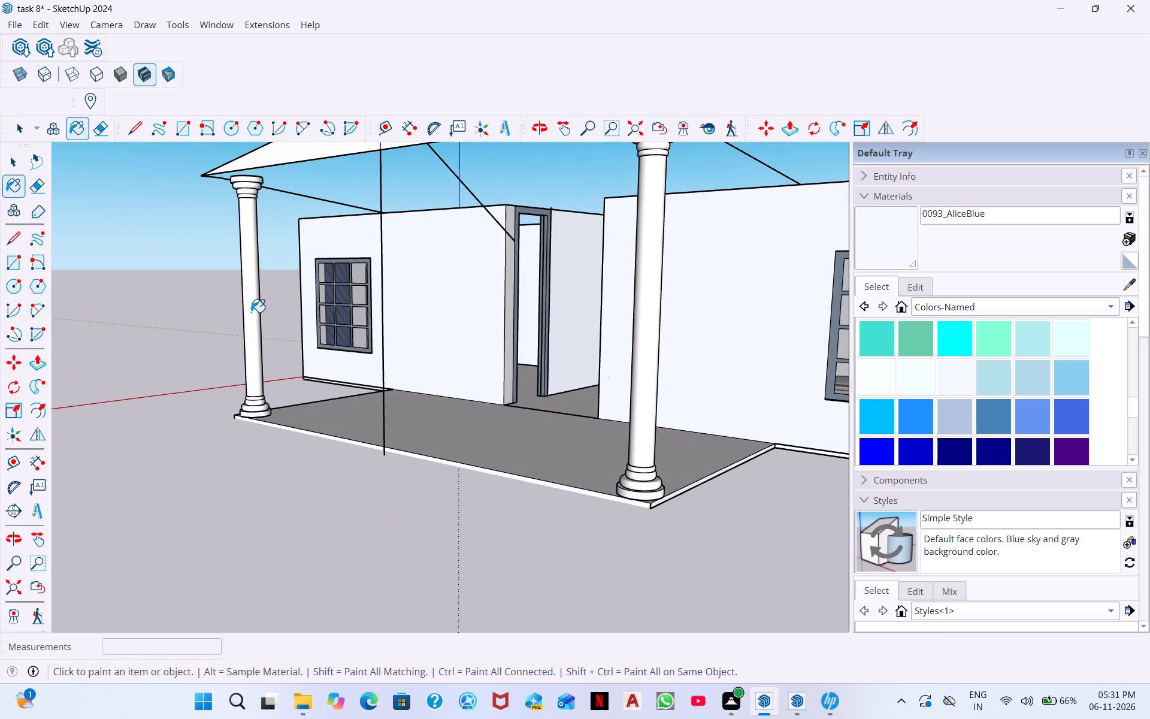
{"action": "key", "text": "space"}
Examine the house's front facade, porch floor, columns and gable outline from several angles.
{"action": "scroll", "coordinate": [337, 327], "scroll_direction": "down", "scroll_amount": 8}
{"action": "middle_click_drag", "start_coordinate": [503, 361], "coordinate": [539, 463]}
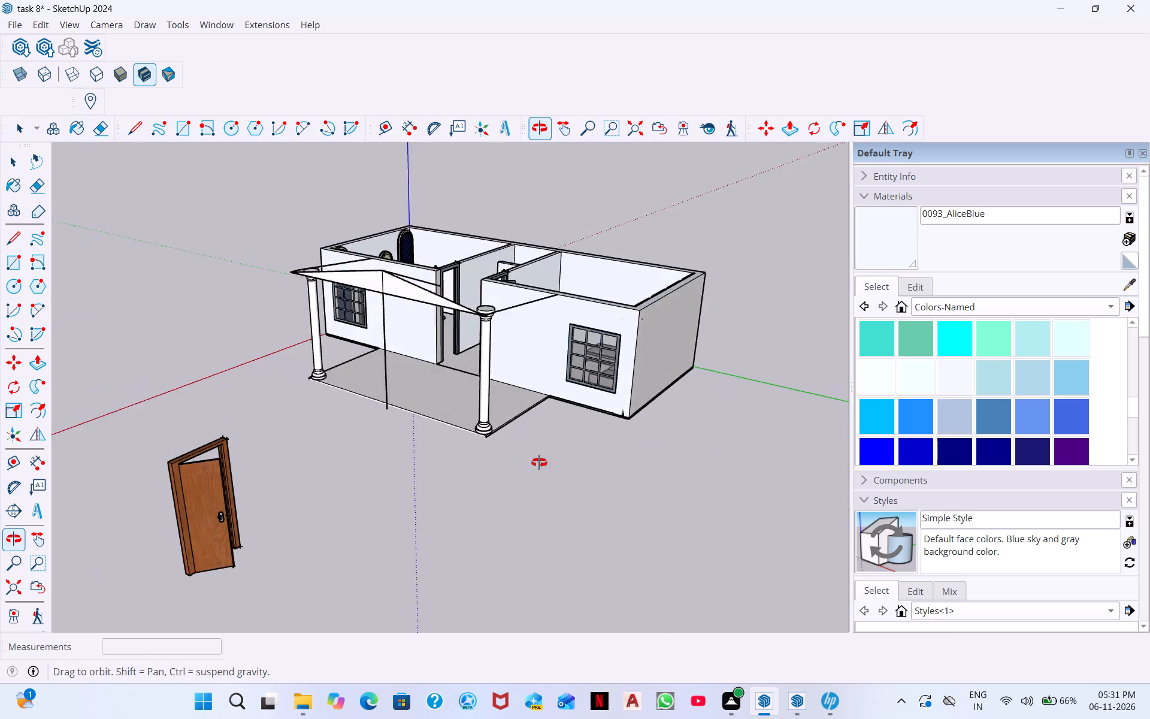
{"action": "middle_click_drag", "start_coordinate": [539, 463], "coordinate": [710, 394]}
{"action": "middle_click_drag", "start_coordinate": [712, 386], "coordinate": [664, 460]}
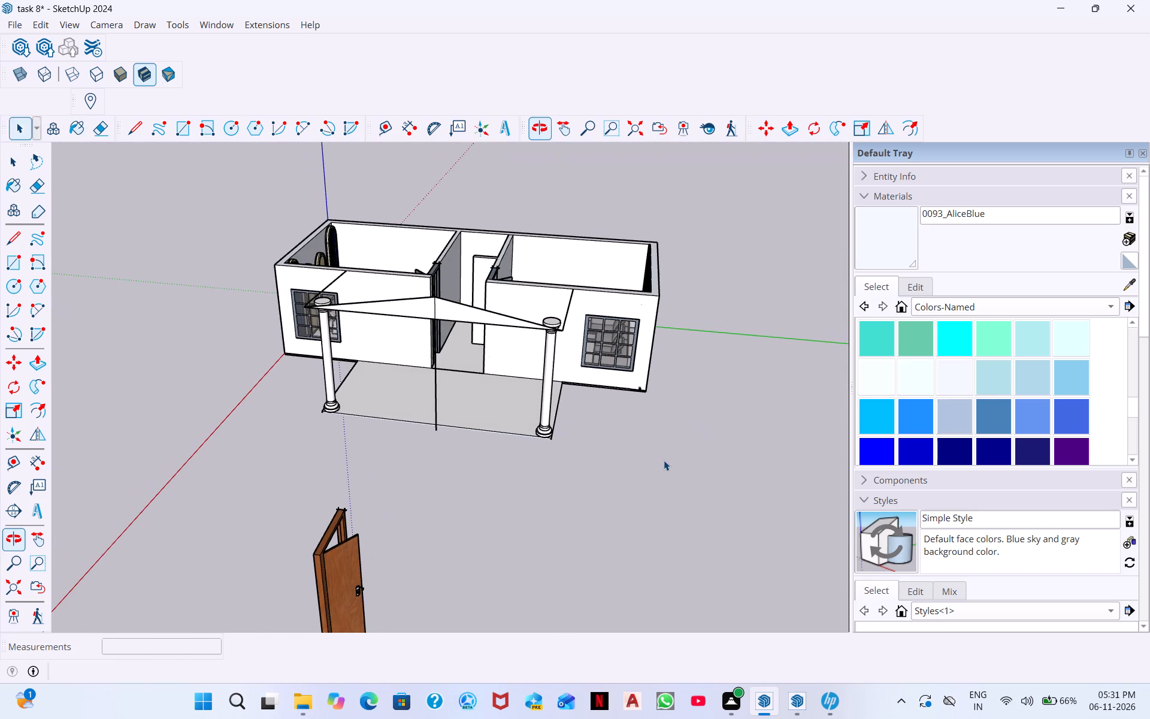
{"action": "middle_click_drag", "start_coordinate": [607, 430], "coordinate": [594, 484]}
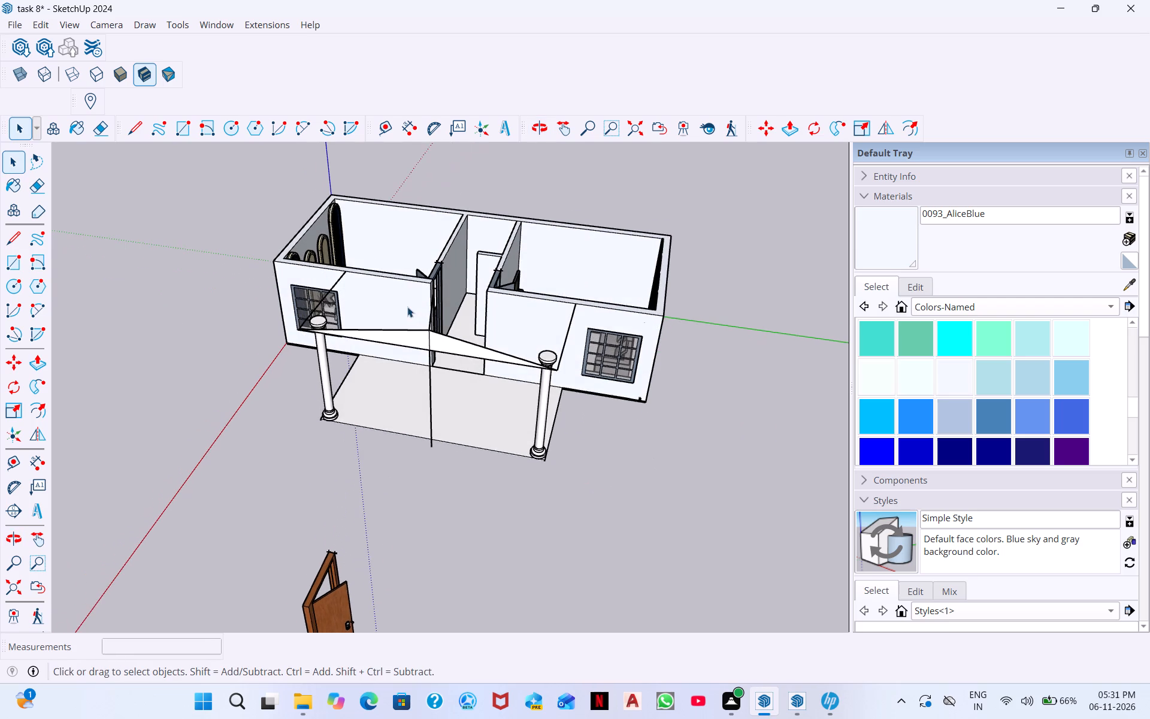
{"action": "scroll", "coordinate": [407, 307], "scroll_direction": "up", "scroll_amount": 3}
{"action": "middle_click_drag", "start_coordinate": [517, 285], "coordinate": [564, 185]}
{"action": "middle_click_drag", "start_coordinate": [547, 330], "coordinate": [575, 230]}
{"action": "middle_click_drag", "start_coordinate": [515, 315], "coordinate": [515, 337]}
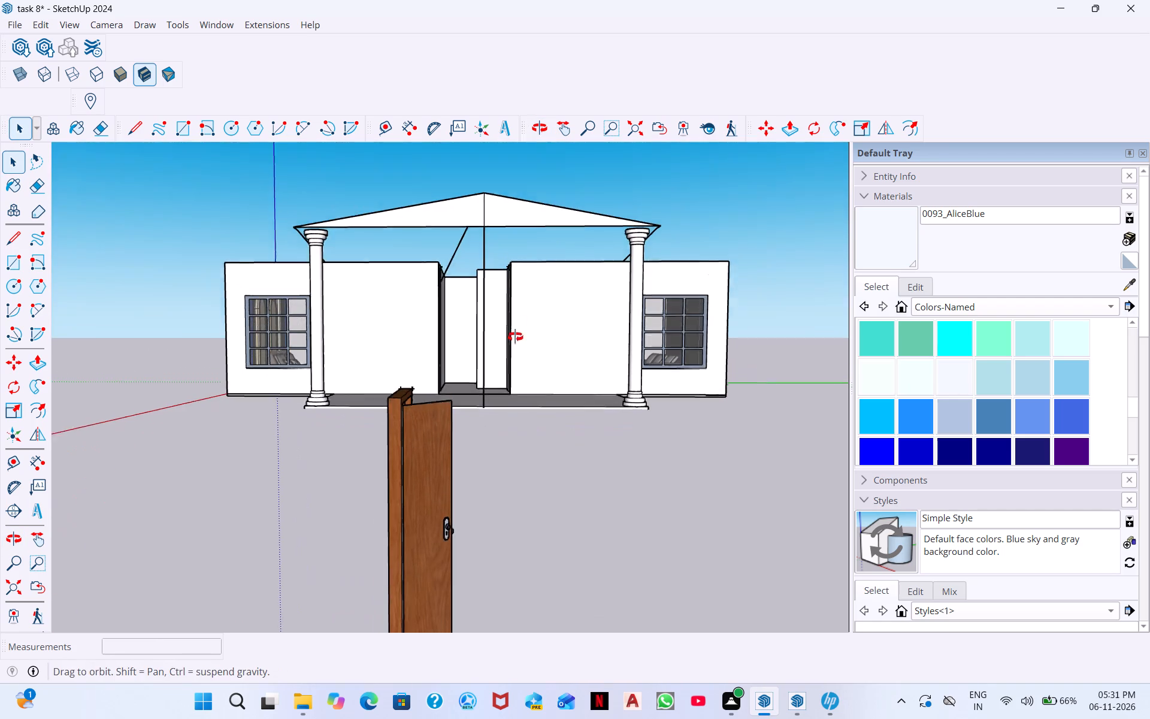
{"action": "middle_click_drag", "start_coordinate": [515, 337], "coordinate": [544, 458]}
{"action": "scroll", "coordinate": [484, 487], "scroll_direction": "up", "scroll_amount": 3}
{"action": "scroll", "coordinate": [420, 369], "scroll_direction": "up", "scroll_amount": 3}
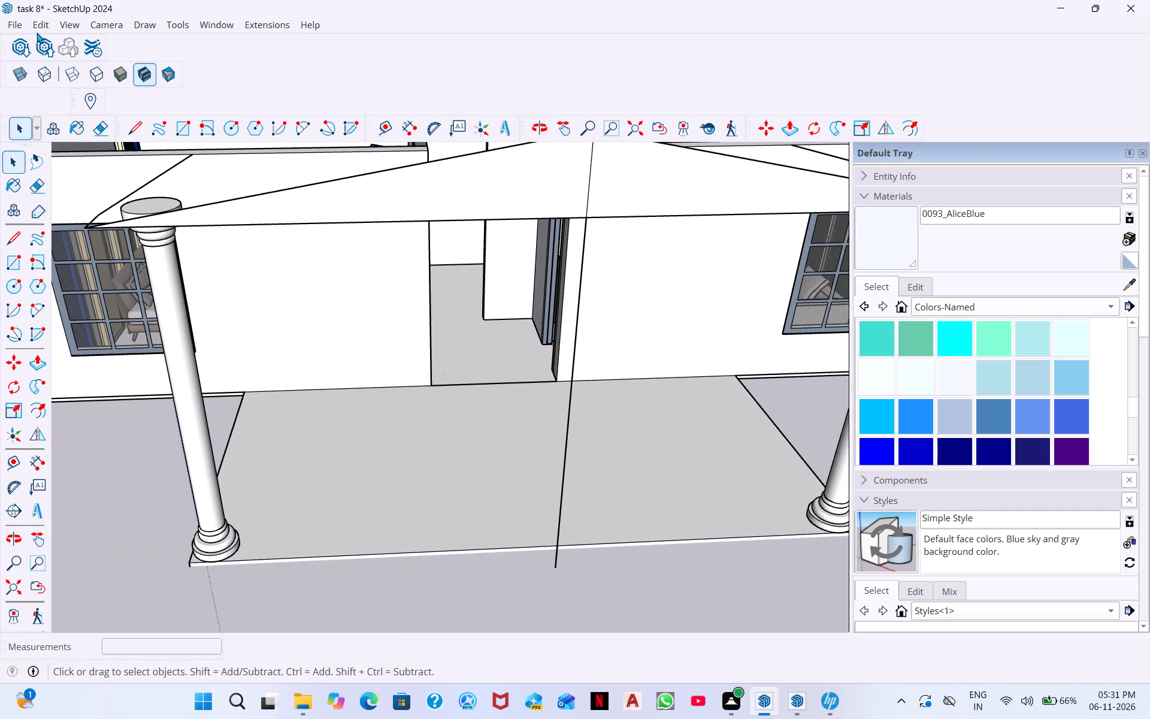
{"action": "middle_click_drag", "start_coordinate": [440, 261], "coordinate": [429, 358]}
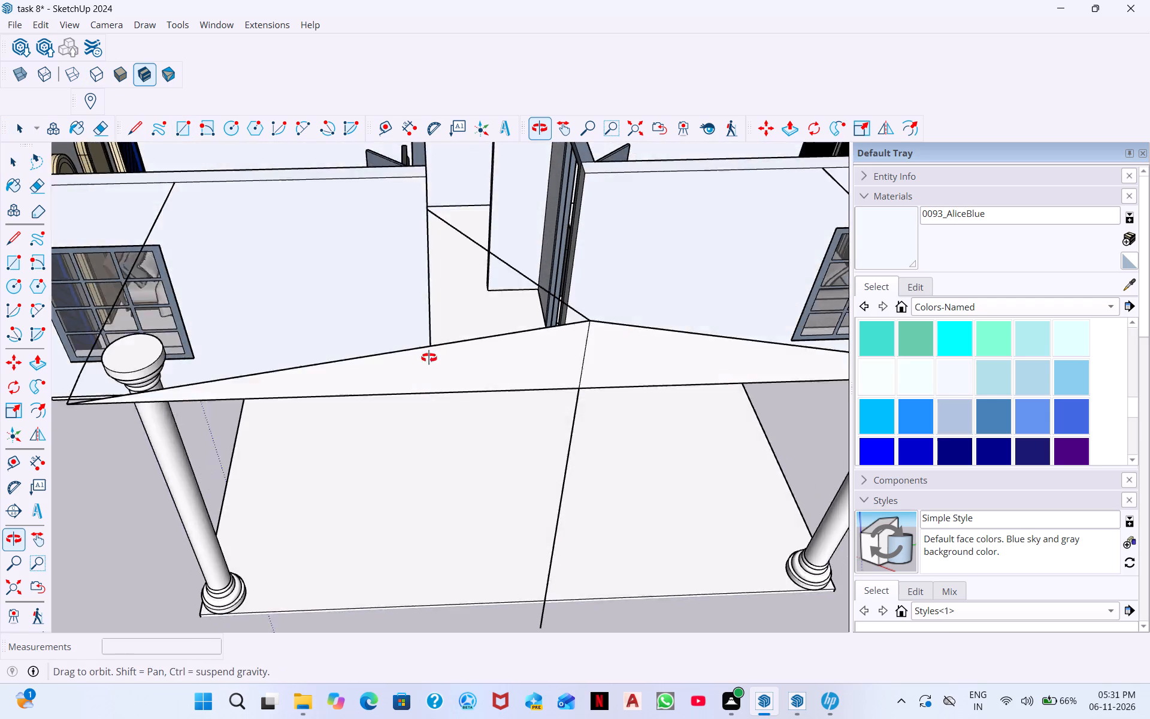
{"action": "middle_click_drag", "start_coordinate": [429, 358], "coordinate": [426, 404]}
{"action": "scroll", "coordinate": [208, 255], "scroll_direction": "down", "scroll_amount": 3}
{"action": "middle_click_drag", "start_coordinate": [405, 284], "coordinate": [411, 359]}
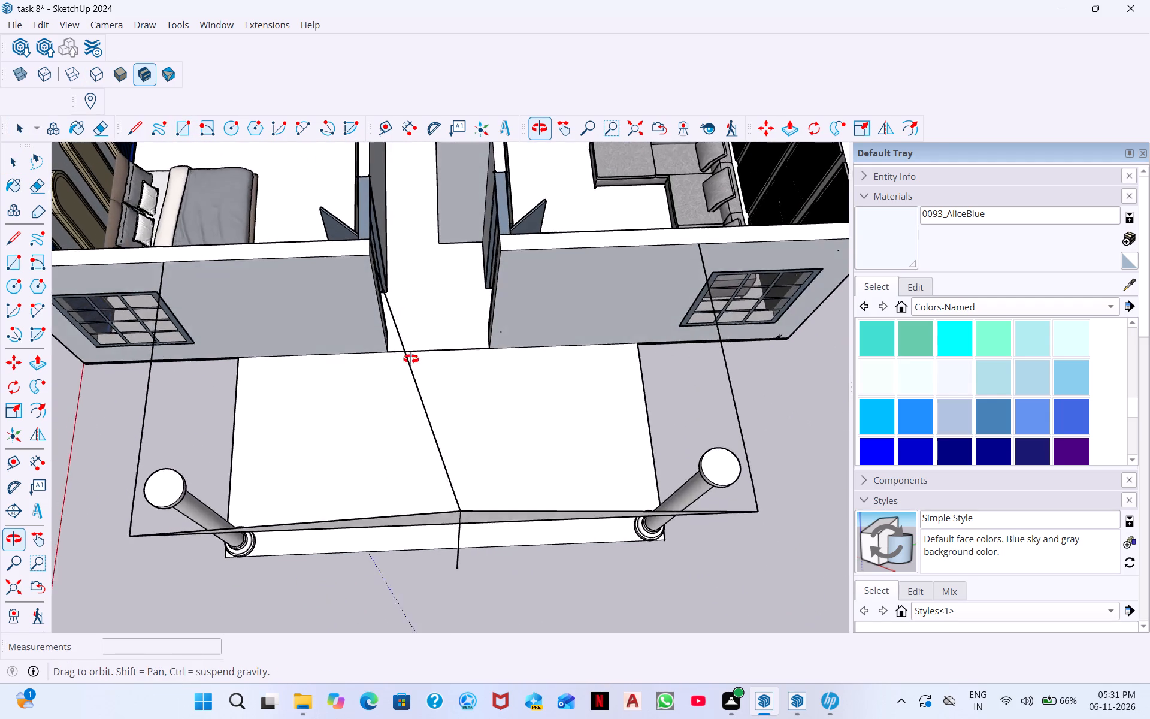
{"action": "middle_click_drag", "start_coordinate": [411, 359], "coordinate": [413, 400]}
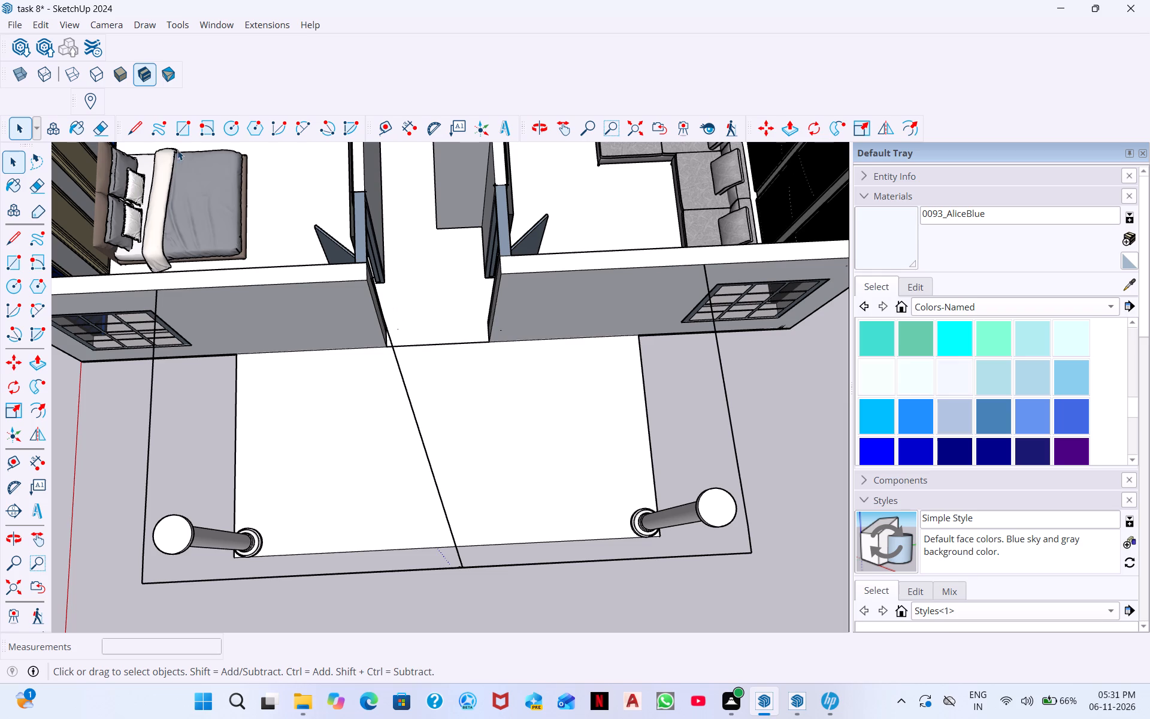
Examine the front facade, gable and hallway between the two rooms, including the bathroom partition at the hallway's far end, from several angles.
{"action": "left_click", "coordinate": [11, 27]}
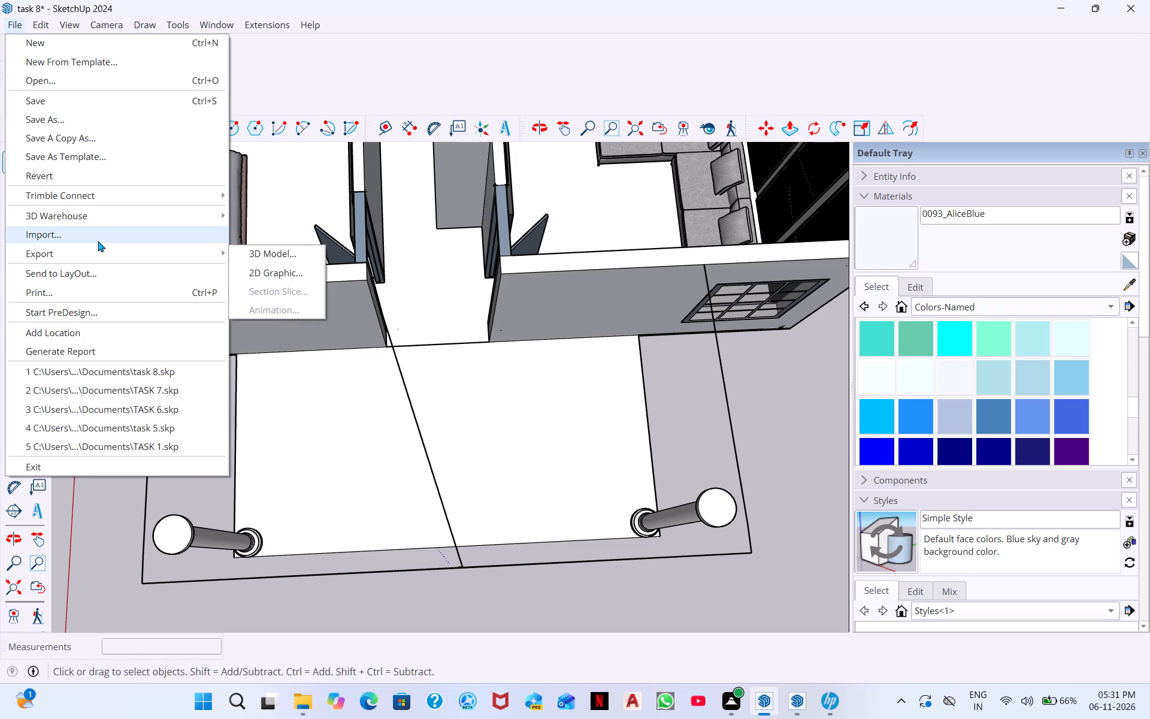
{"action": "middle_click_drag", "start_coordinate": [492, 232], "coordinate": [465, 86]}
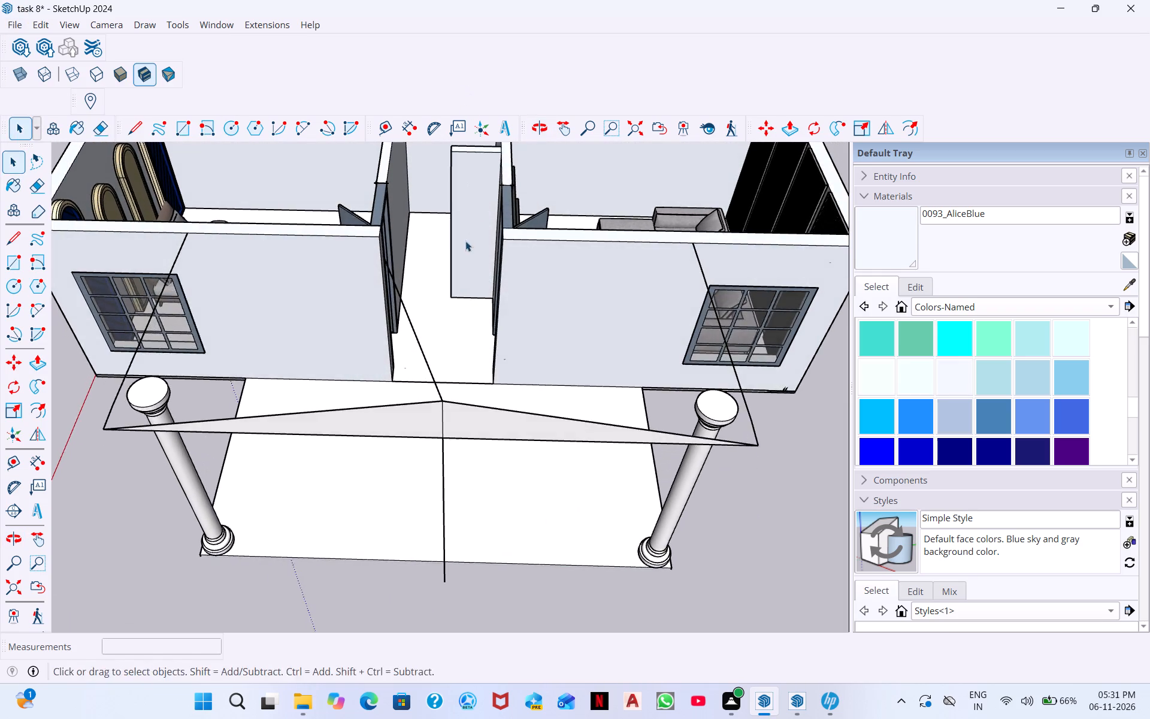
{"action": "middle_click_drag", "start_coordinate": [470, 239], "coordinate": [474, 174]}
{"action": "middle_click_drag", "start_coordinate": [449, 234], "coordinate": [456, 139]}
{"action": "scroll", "coordinate": [452, 245], "scroll_direction": "down", "scroll_amount": 3}
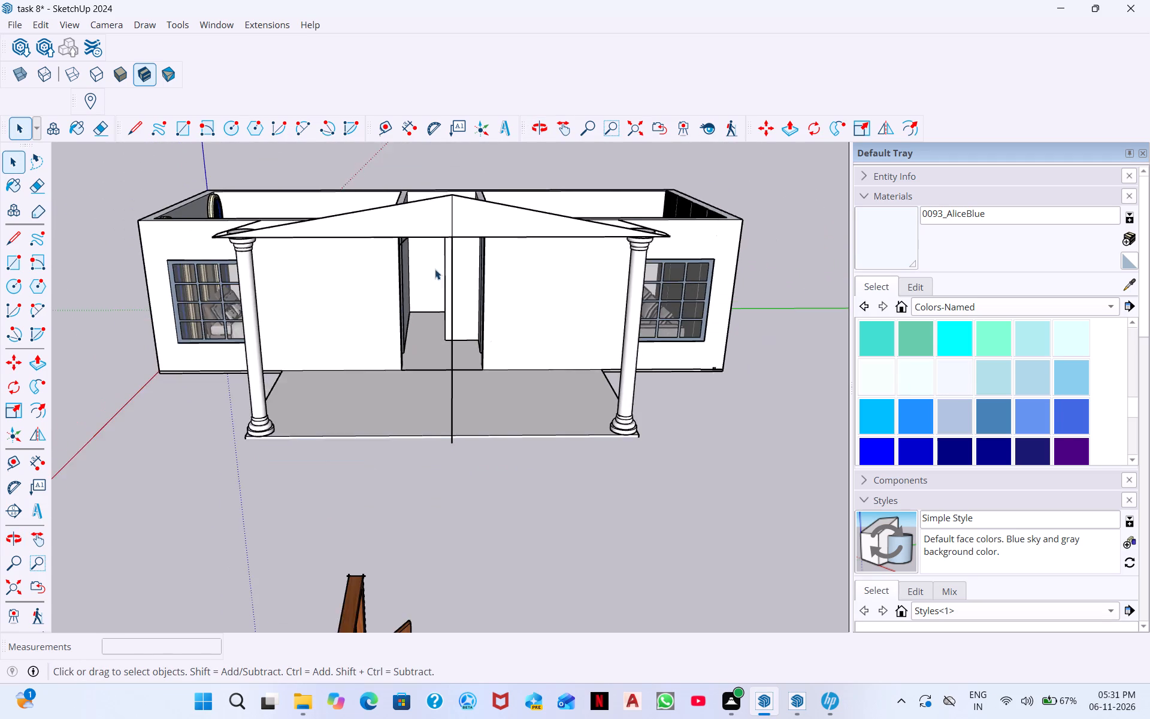
{"action": "middle_click_drag", "start_coordinate": [432, 286], "coordinate": [464, 504]}
{"action": "scroll", "coordinate": [423, 302], "scroll_direction": "up", "scroll_amount": 4}
{"action": "scroll", "coordinate": [404, 163], "scroll_direction": "up", "scroll_amount": 1}
{"action": "middle_click_drag", "start_coordinate": [410, 188], "coordinate": [413, 177]}
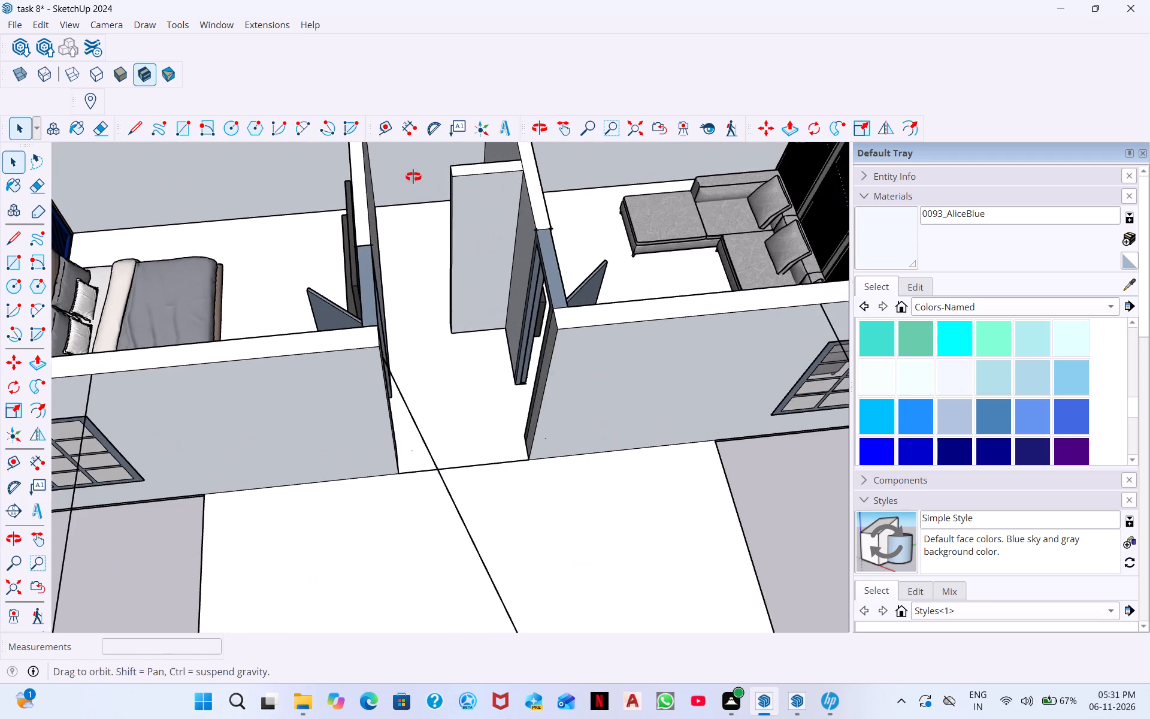
{"action": "middle_click_drag", "start_coordinate": [413, 177], "coordinate": [414, 52]}
{"action": "middle_click_drag", "start_coordinate": [392, 241], "coordinate": [408, 159]}
{"action": "middle_click_drag", "start_coordinate": [468, 227], "coordinate": [411, 247]}
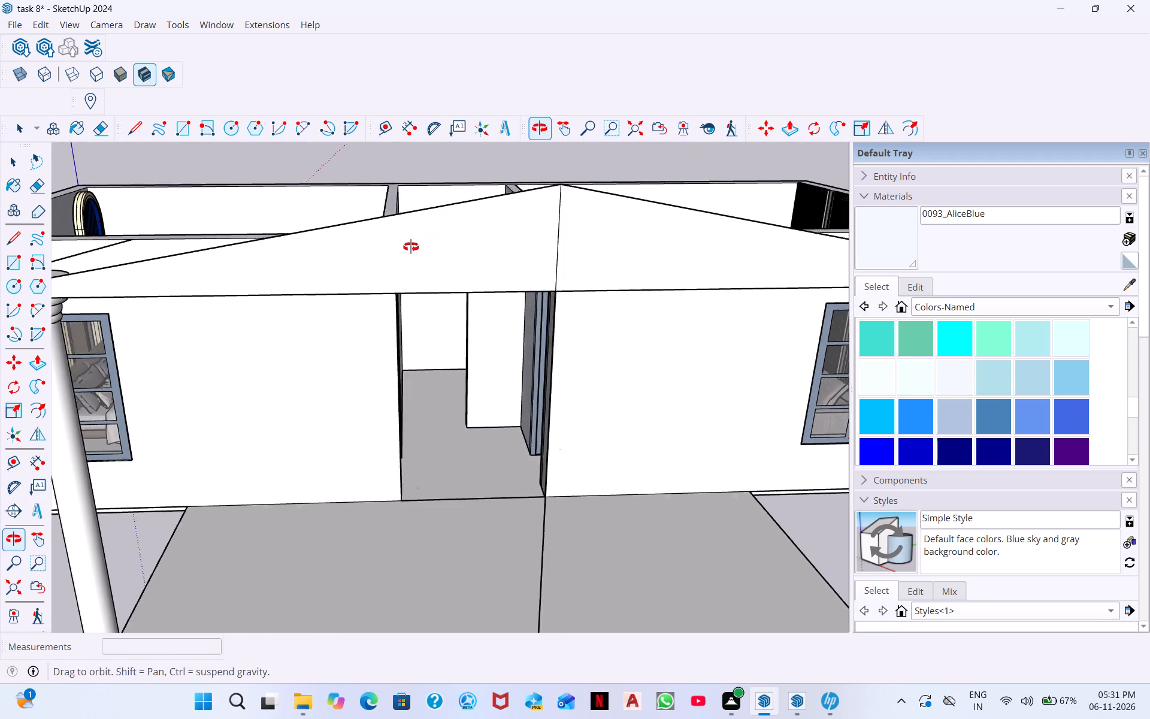
{"action": "middle_click_drag", "start_coordinate": [411, 247], "coordinate": [407, 261]}
{"action": "scroll", "coordinate": [462, 234], "scroll_direction": "up", "scroll_amount": 7}
{"action": "scroll", "coordinate": [464, 237], "scroll_direction": "down", "scroll_amount": 2}
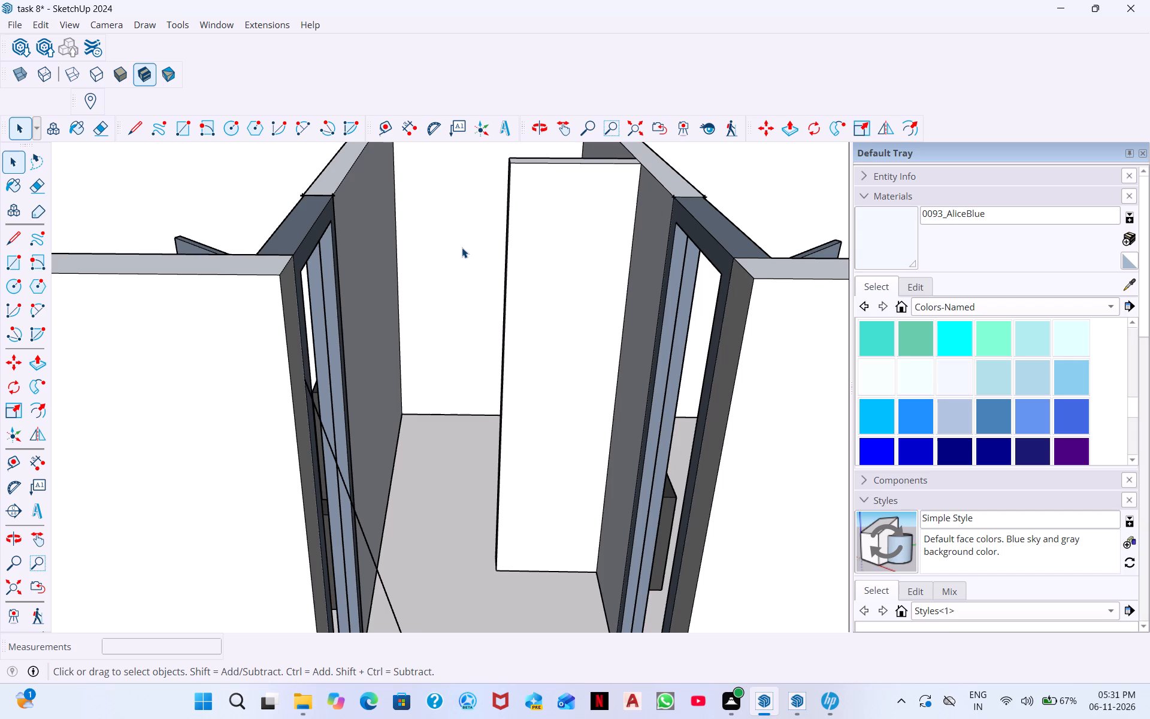
Search 3D Warehouse for "bathroom doors".
{"action": "left_click", "coordinate": [18, 53]}
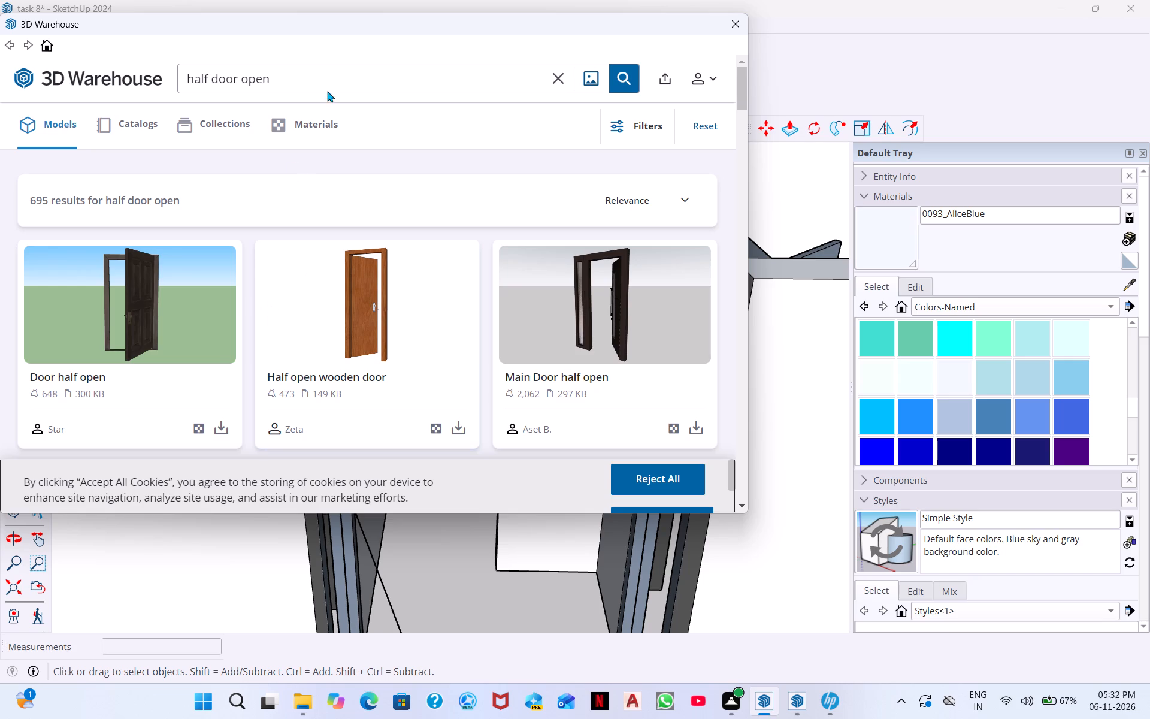
{"action": "left_click_drag", "start_coordinate": [305, 76], "coordinate": [166, 75]}
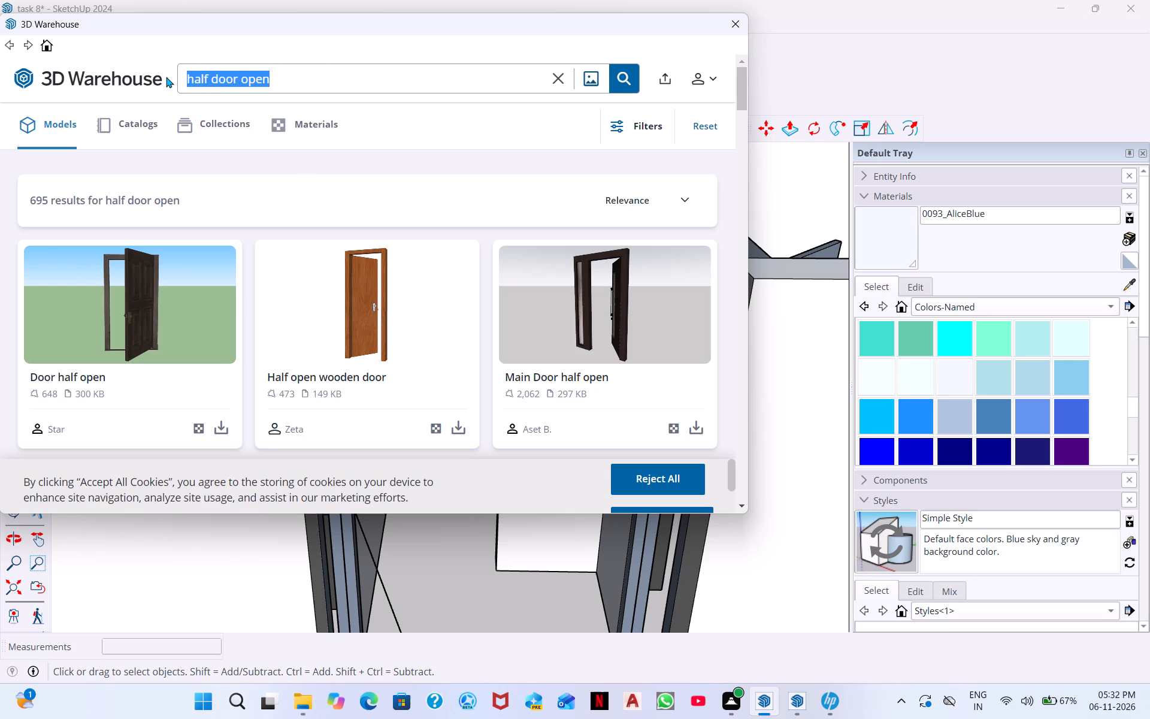
{"action": "key", "text": "BackSpace"}
{"action": "type", "text": "bathroom"}
{"action": "key", "text": "space"}
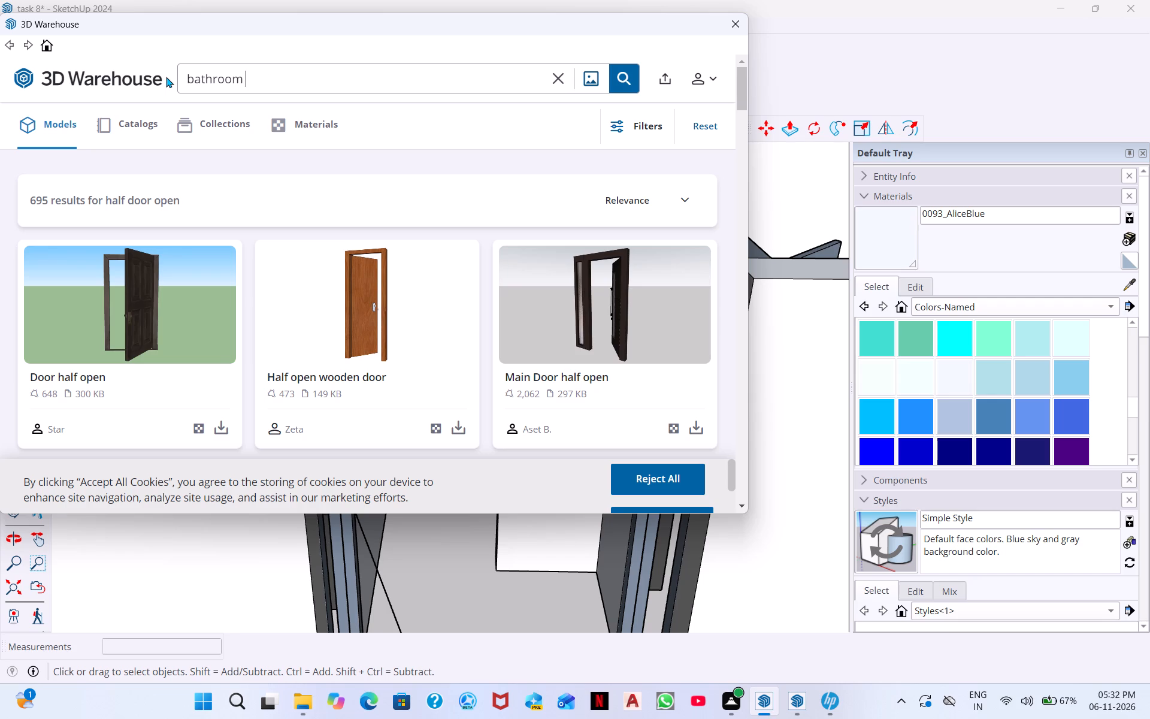
{"action": "type", "text": "doors"}
{"action": "key", "text": "space"}
{"action": "key", "text": "Return"}
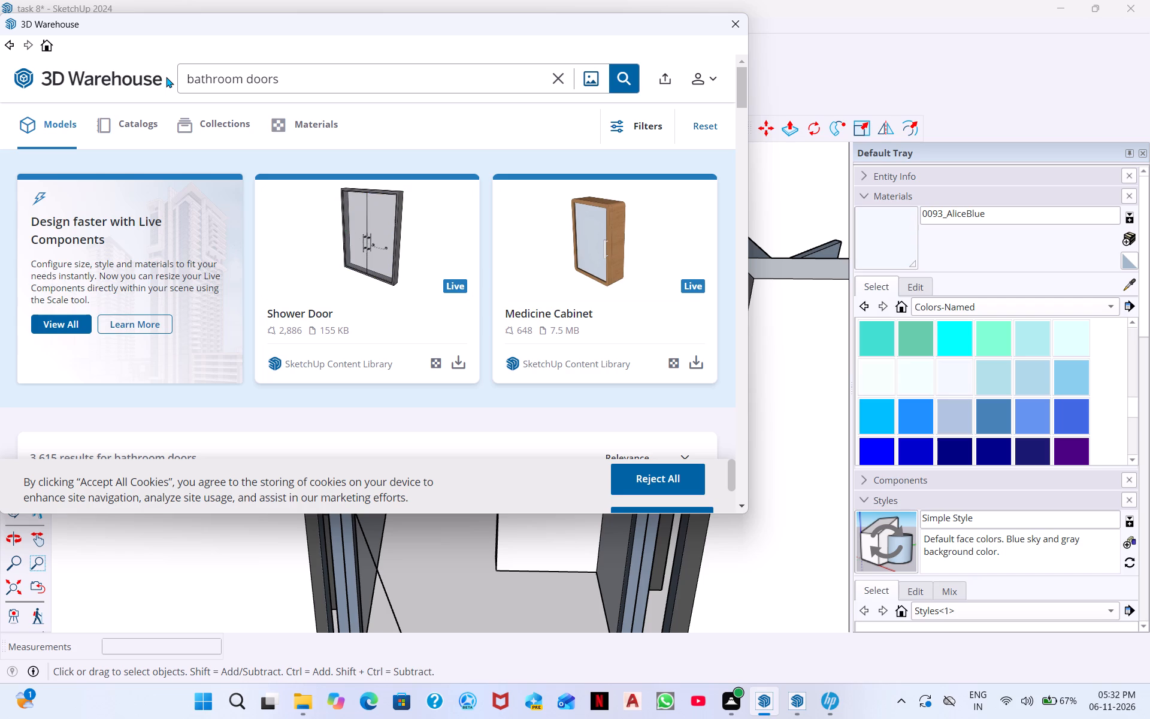
Load the dark-framed BATHROOM DOOR model with the frosted panel from the search results and place it on the hallway floor.
{"action": "scroll", "coordinate": [350, 295], "scroll_direction": "down", "scroll_amount": 6}
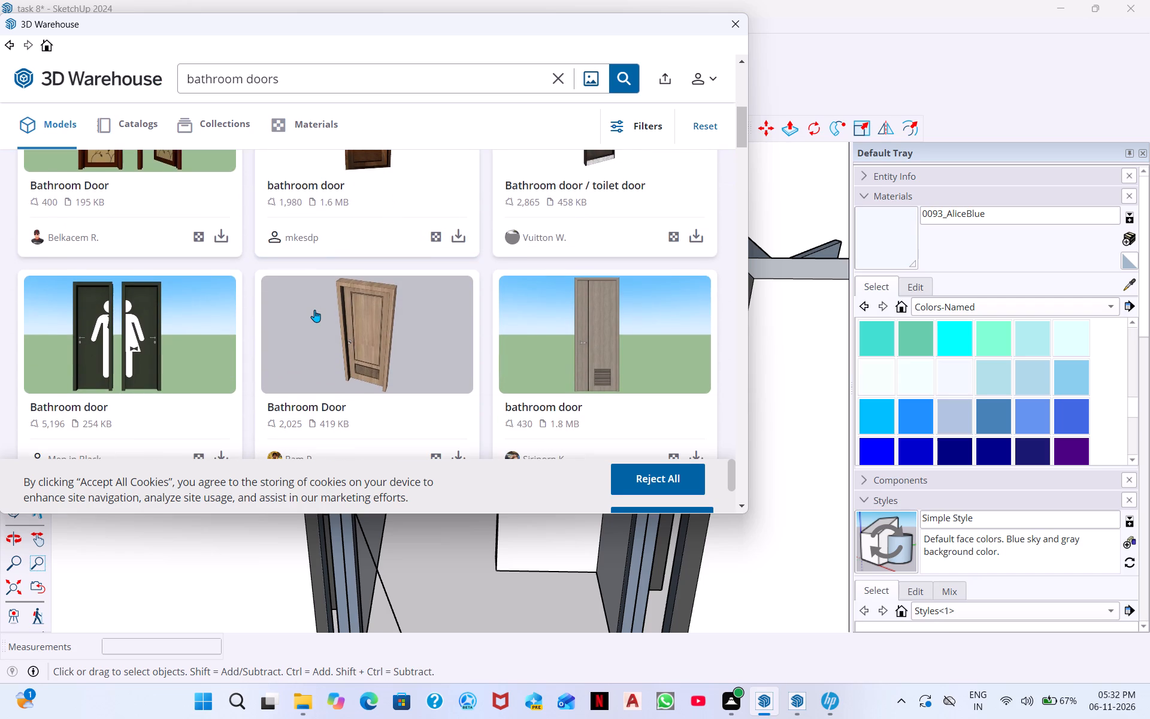
{"action": "scroll", "coordinate": [317, 315], "scroll_direction": "down", "scroll_amount": 1}
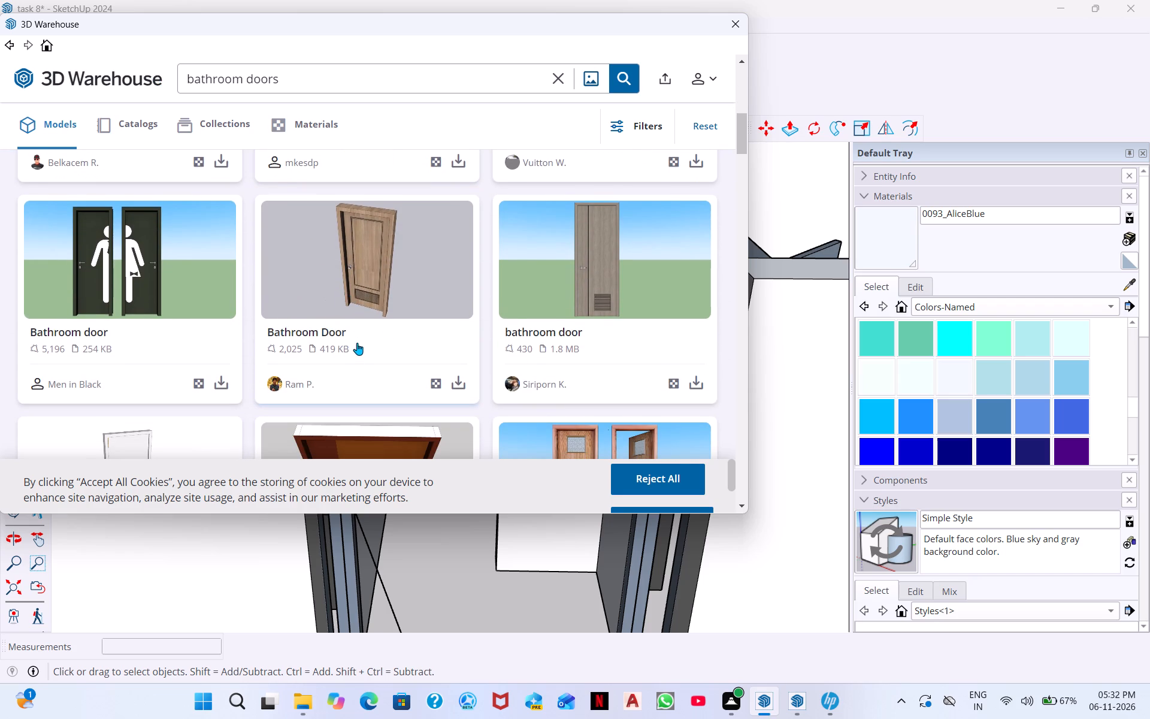
{"action": "scroll", "coordinate": [367, 323], "scroll_direction": "down", "scroll_amount": 1}
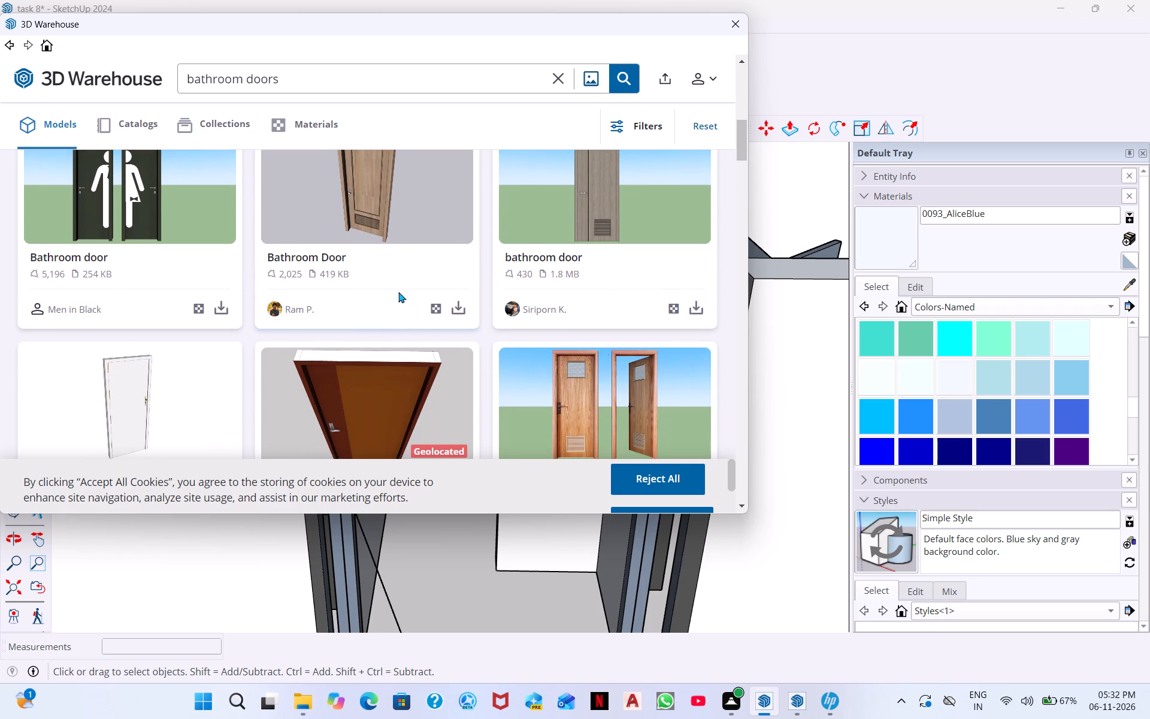
{"action": "scroll", "coordinate": [477, 304], "scroll_direction": "down", "scroll_amount": 2}
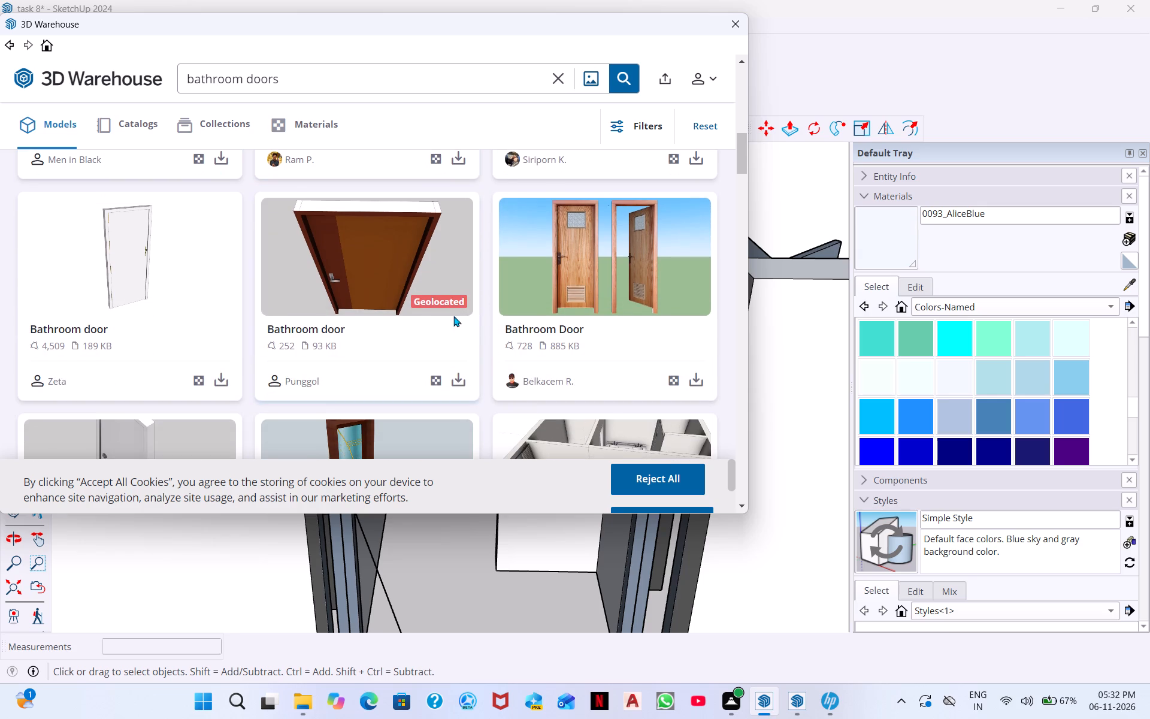
{"action": "scroll", "coordinate": [413, 311], "scroll_direction": "down", "scroll_amount": 2}
{"action": "scroll", "coordinate": [381, 348], "scroll_direction": "down", "scroll_amount": 1}
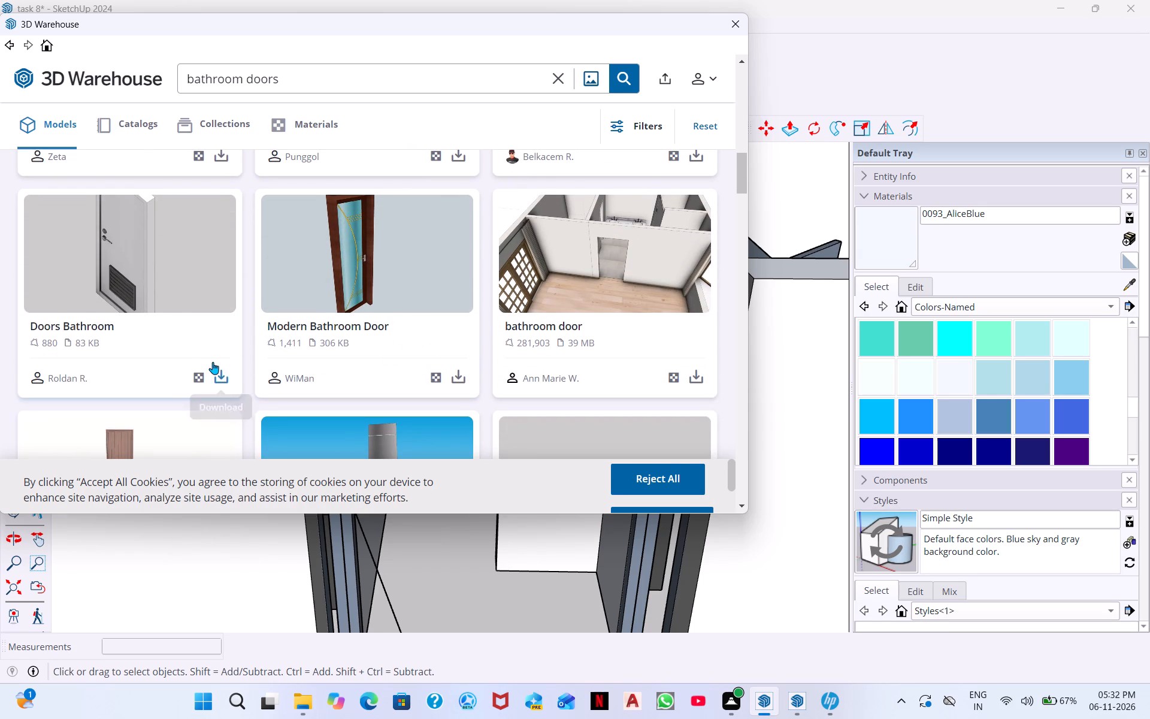
{"action": "scroll", "coordinate": [268, 349], "scroll_direction": "down", "scroll_amount": 3}
{"action": "scroll", "coordinate": [334, 355], "scroll_direction": "down", "scroll_amount": 1}
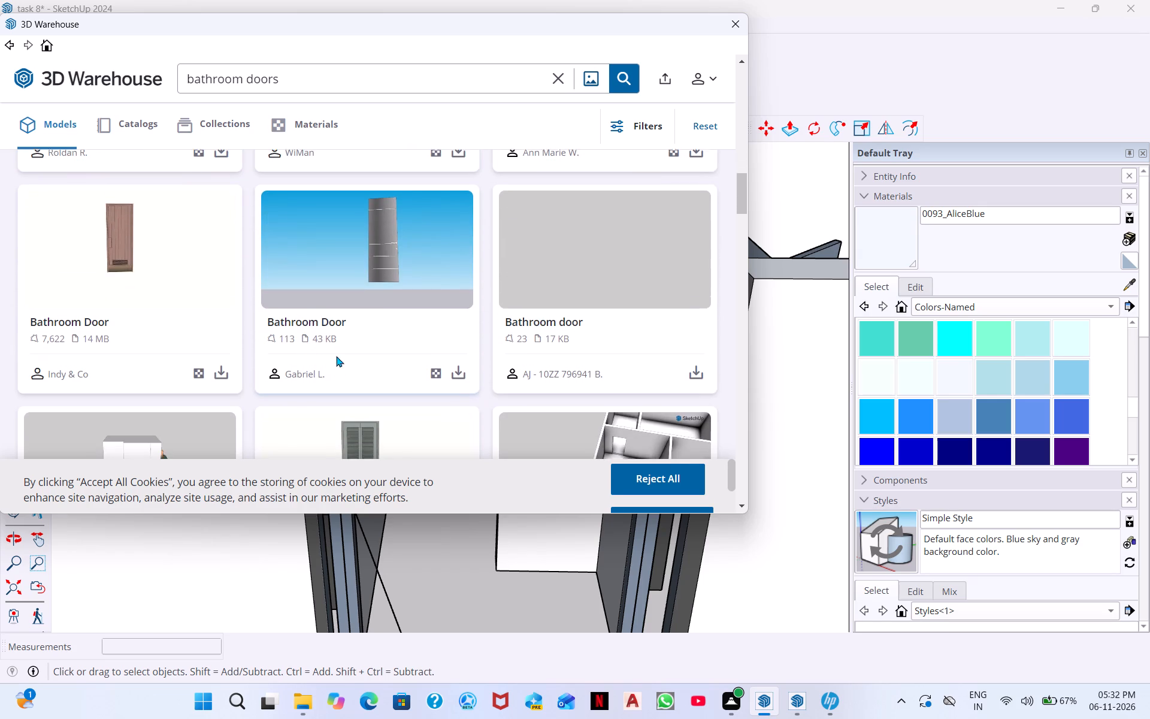
{"action": "scroll", "coordinate": [336, 356], "scroll_direction": "down", "scroll_amount": 2}
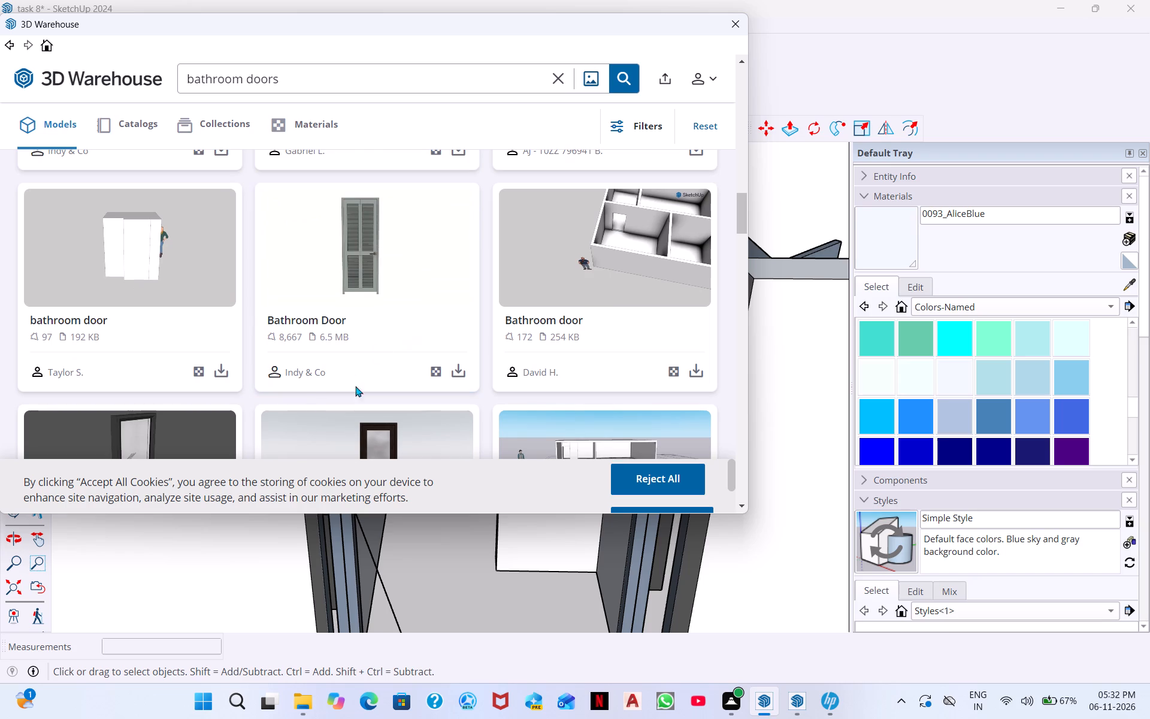
{"action": "scroll", "coordinate": [343, 319], "scroll_direction": "down", "scroll_amount": 2}
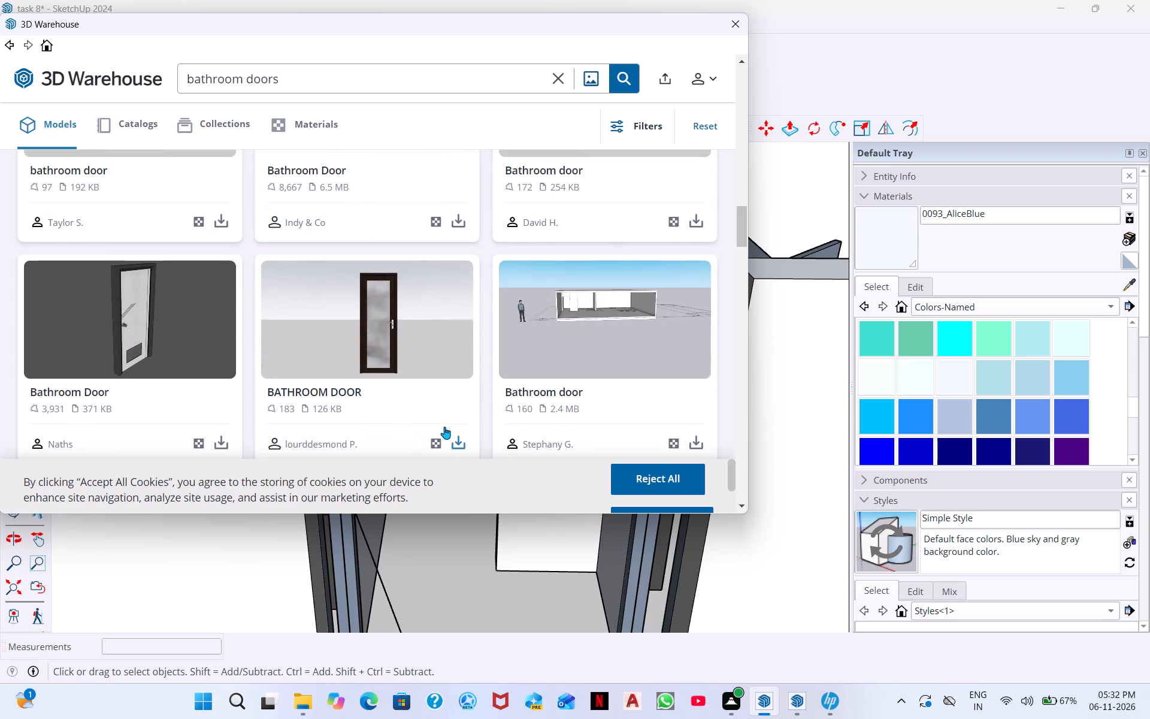
{"action": "left_click", "coordinate": [459, 442]}
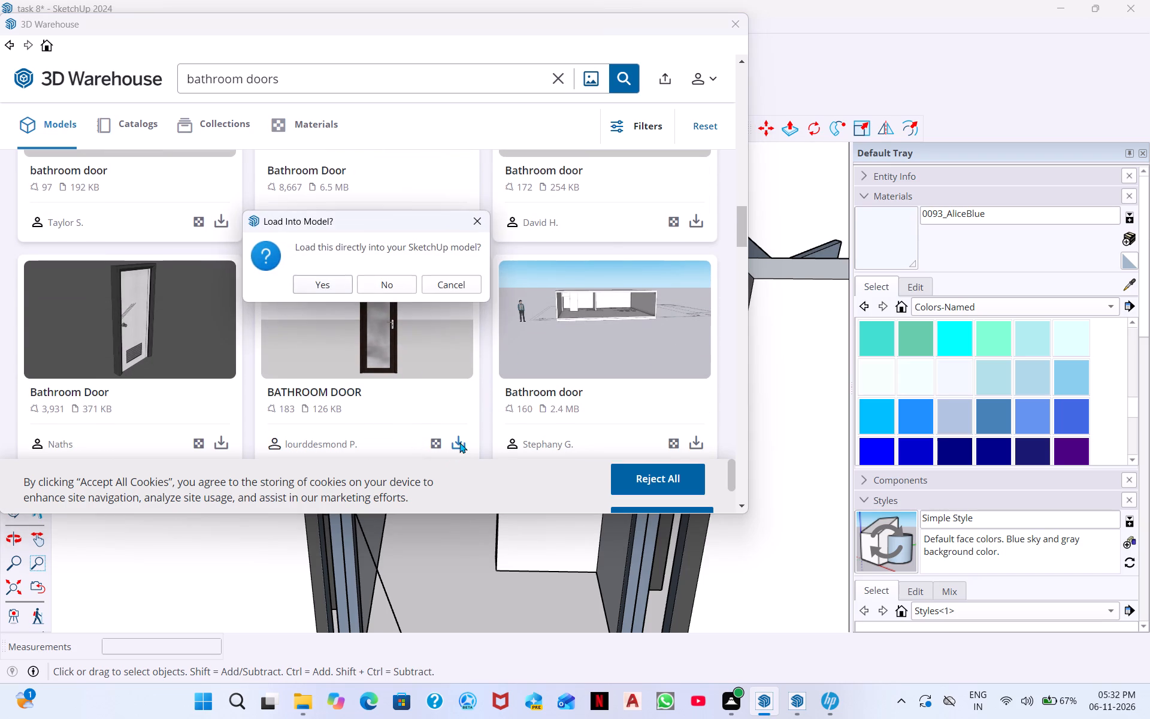
{"action": "left_click", "coordinate": [318, 283]}
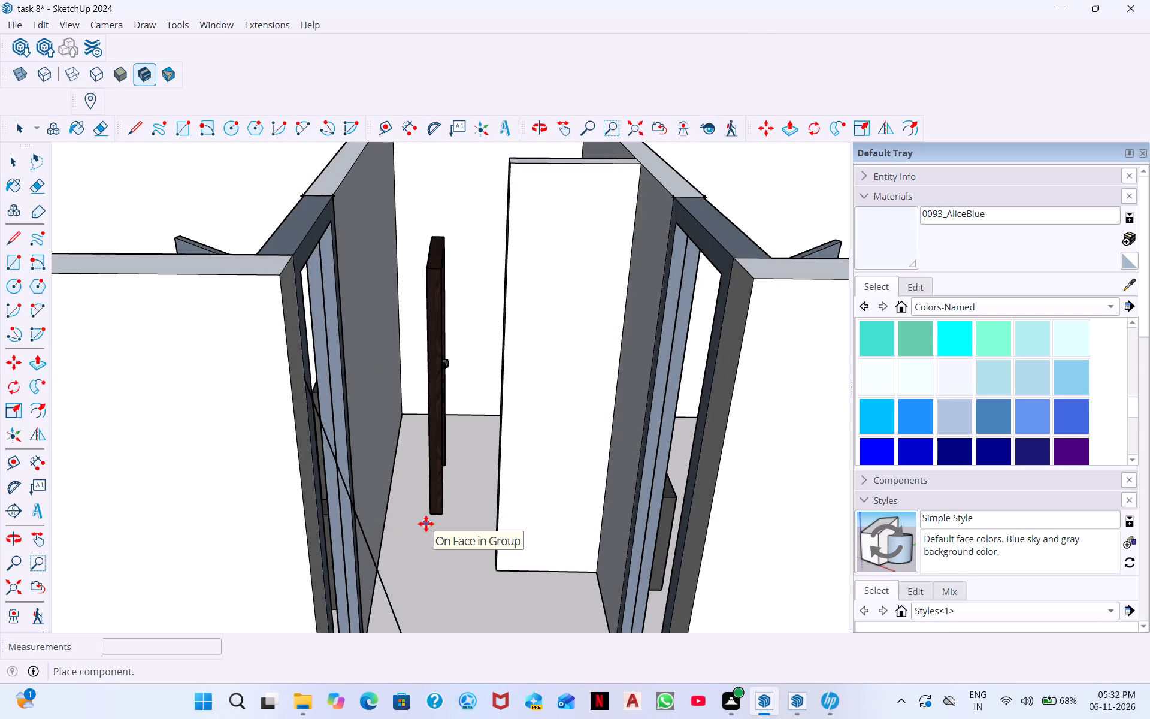
{"action": "left_click", "coordinate": [426, 524]}
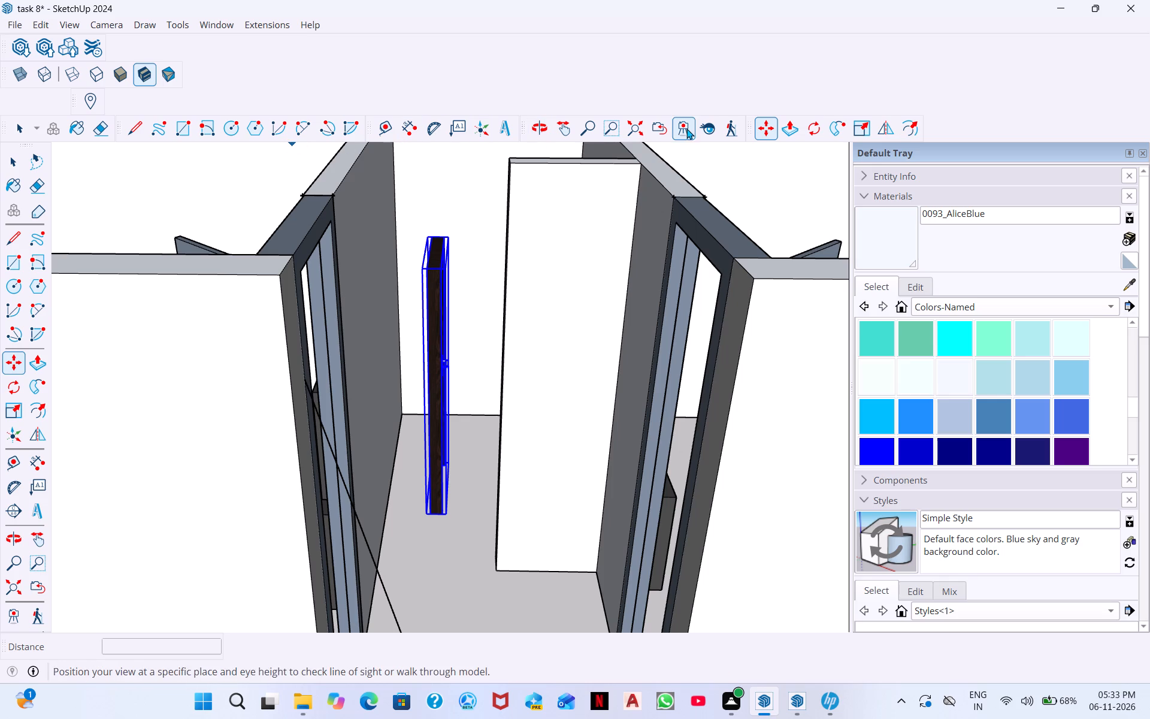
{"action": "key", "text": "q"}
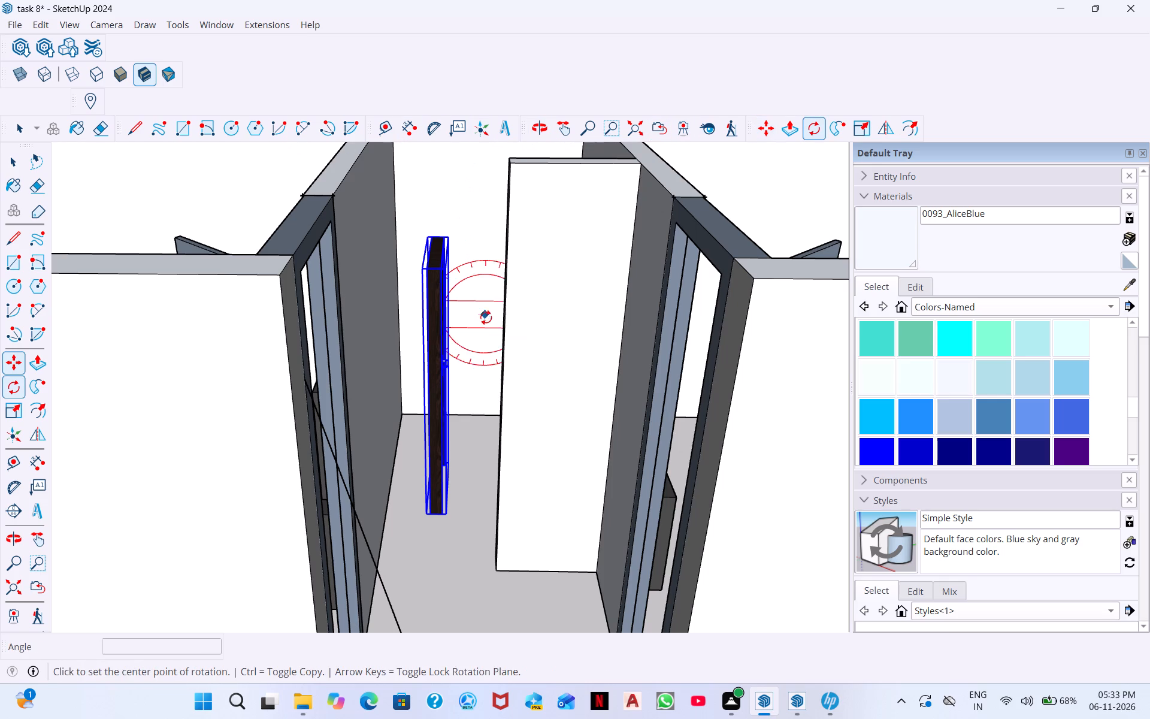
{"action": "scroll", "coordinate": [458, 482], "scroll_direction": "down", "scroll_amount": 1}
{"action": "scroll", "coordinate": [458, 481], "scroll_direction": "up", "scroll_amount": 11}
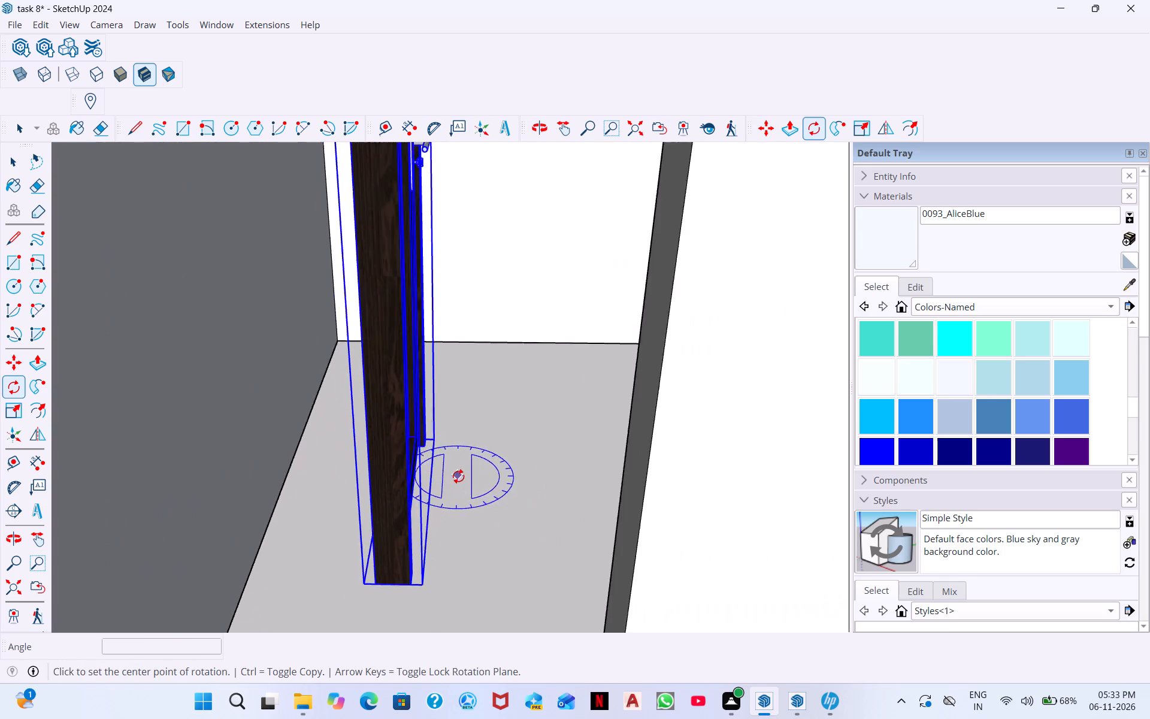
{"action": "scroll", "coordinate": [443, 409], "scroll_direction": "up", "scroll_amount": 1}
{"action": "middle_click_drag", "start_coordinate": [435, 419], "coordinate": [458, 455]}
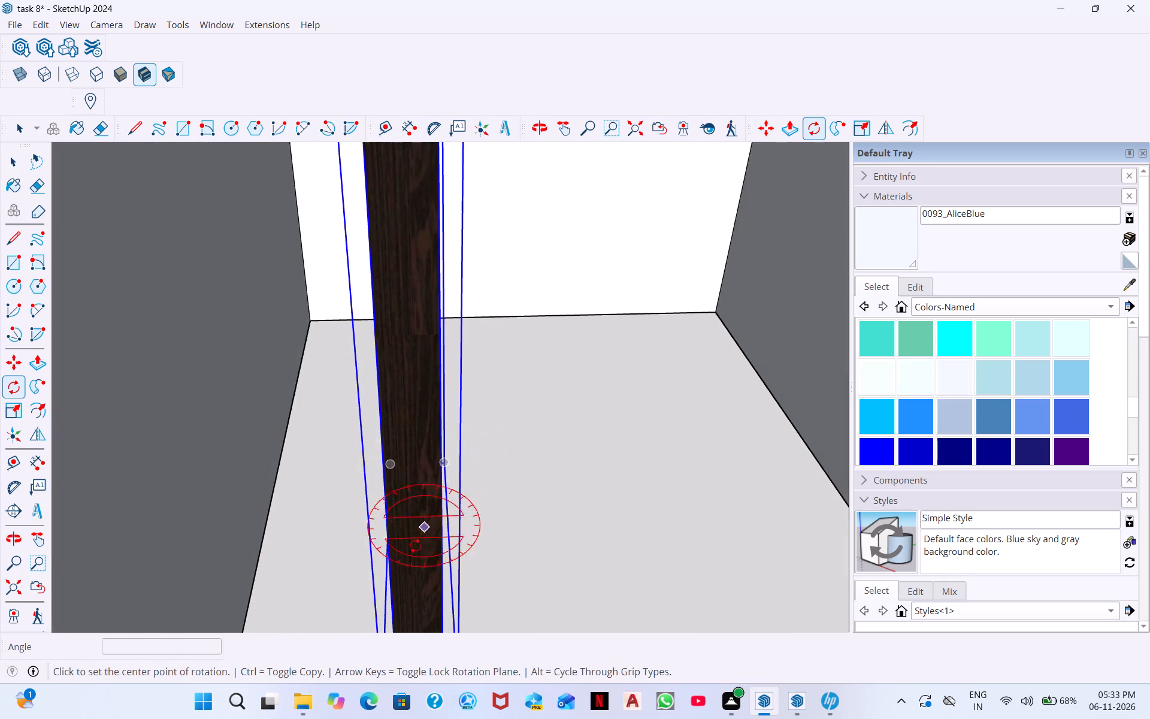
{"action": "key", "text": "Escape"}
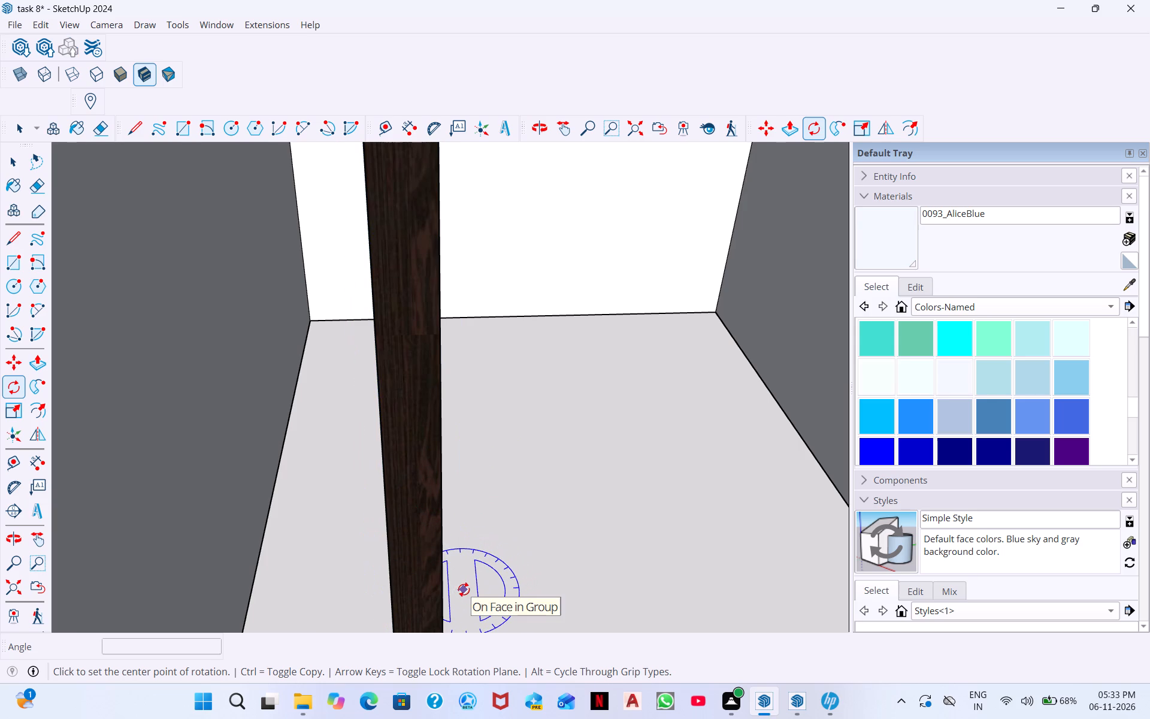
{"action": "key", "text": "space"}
Move the bathroom door about 39' 6" out of the hallway to the open ground in front of the porch, near the brown door.
{"action": "left_click", "coordinate": [431, 545]}
{"action": "scroll", "coordinate": [399, 483], "scroll_direction": "down", "scroll_amount": 2}
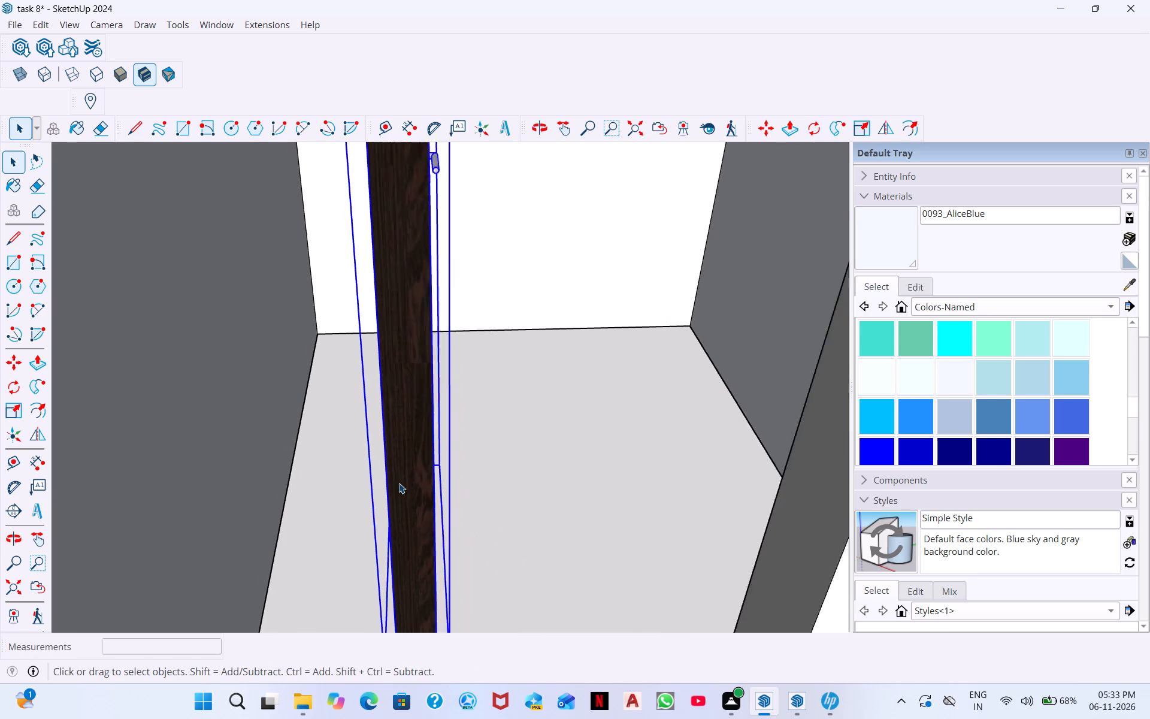
{"action": "scroll", "coordinate": [399, 483], "scroll_direction": "down", "scroll_amount": 7}
{"action": "left_click", "coordinate": [772, 131]}
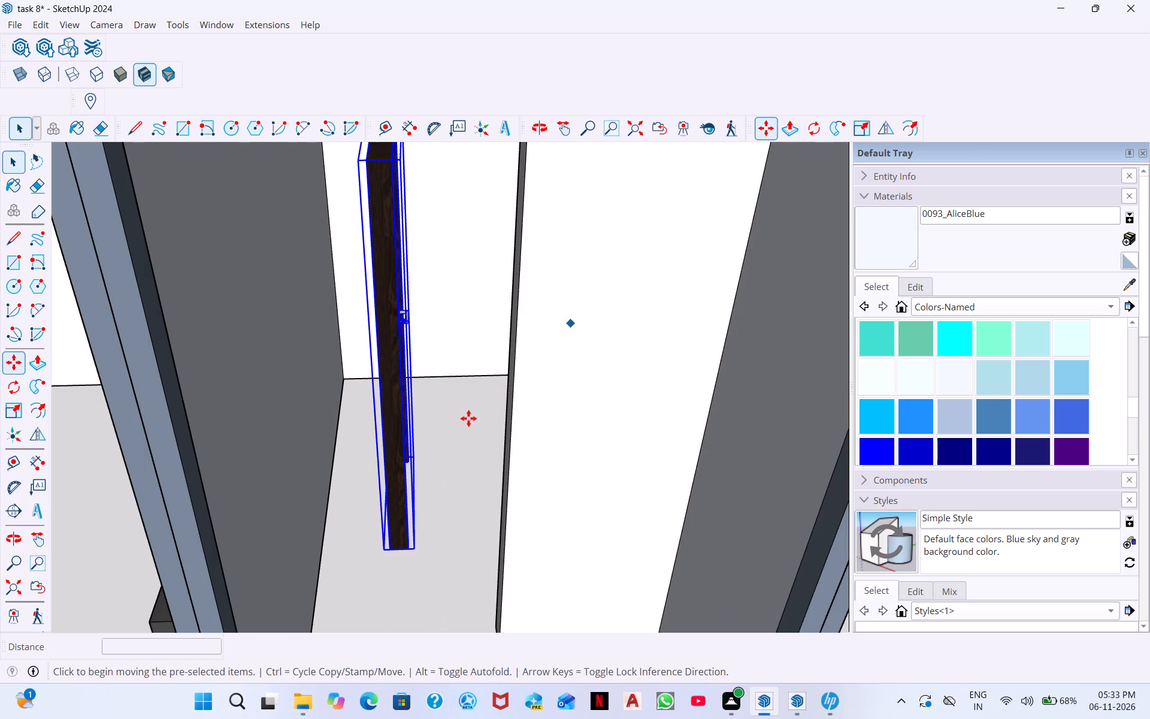
{"action": "left_click", "coordinate": [394, 527]}
{"action": "scroll", "coordinate": [375, 573], "scroll_direction": "down", "scroll_amount": 4}
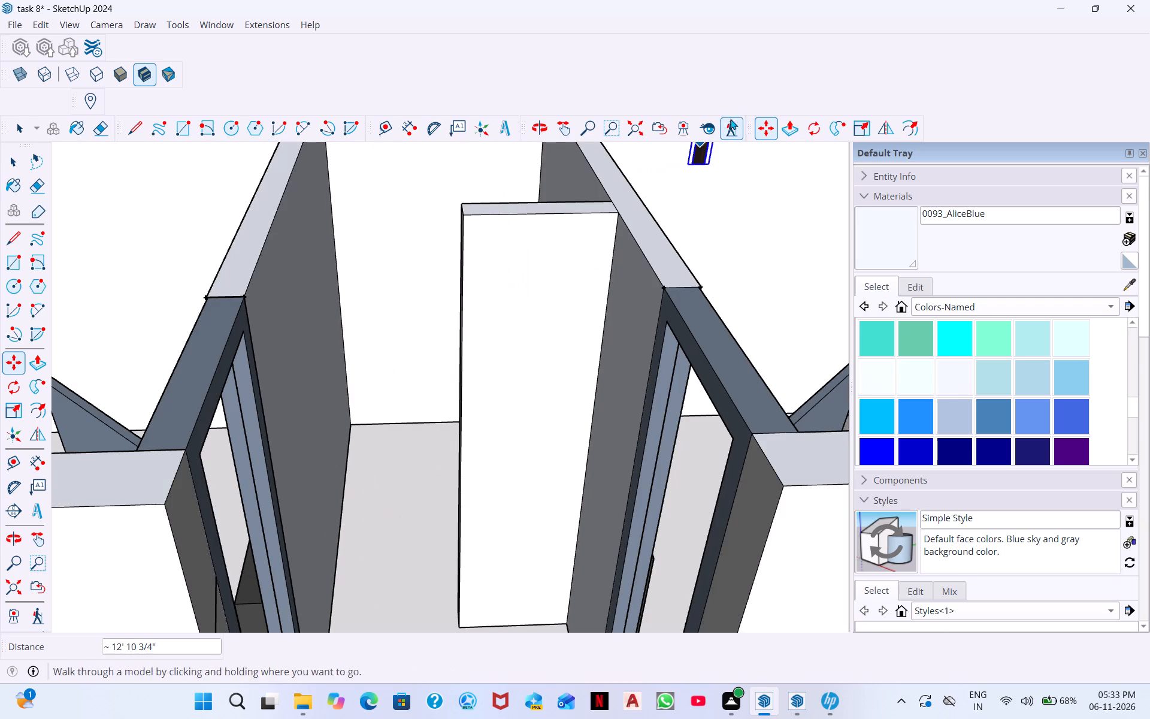
{"action": "left_click", "coordinate": [639, 129]}
{"action": "scroll", "coordinate": [533, 310], "scroll_direction": "down", "scroll_amount": 3}
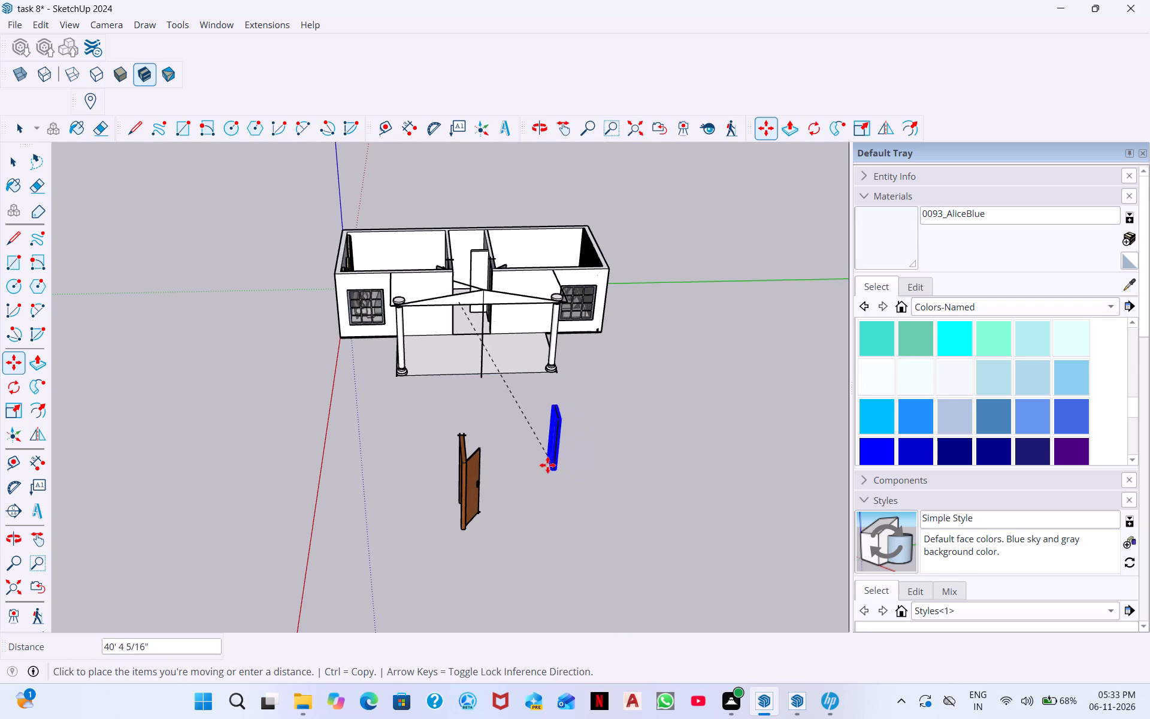
{"action": "left_click", "coordinate": [524, 463]}
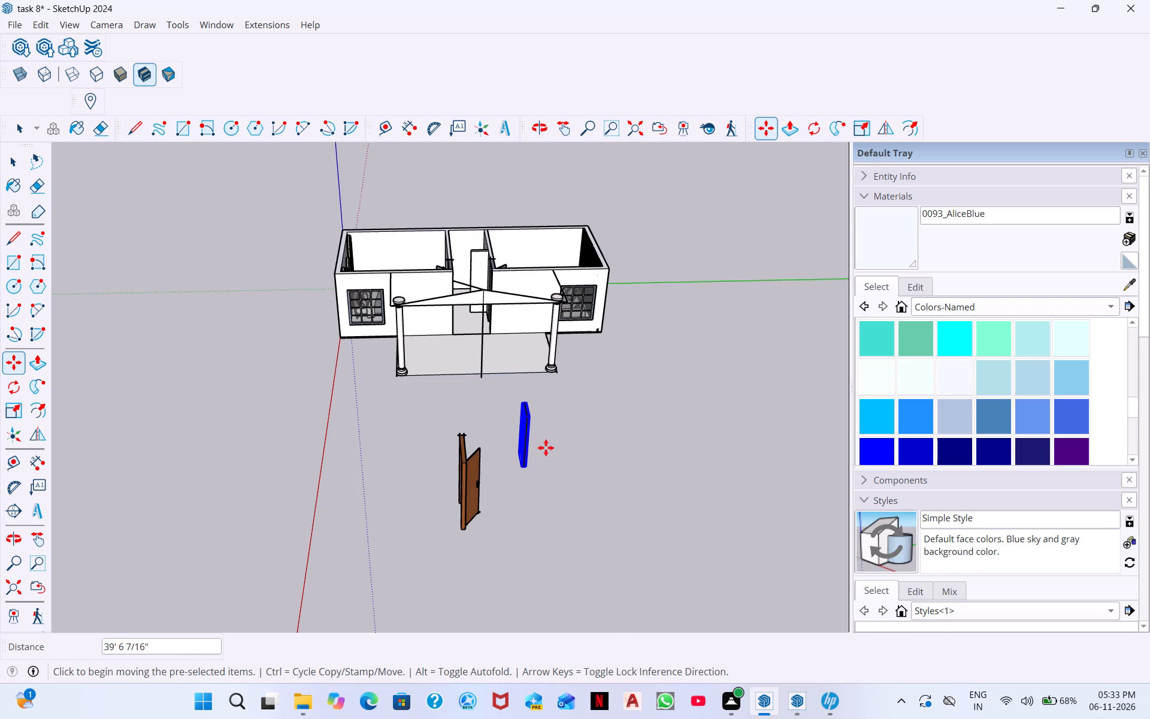
{"action": "key", "text": "space"}
Rotate the bathroom door 90° horizontally about its bottom outer corner so its frosted face is parallel to the house front.
{"action": "scroll", "coordinate": [529, 472], "scroll_direction": "up", "scroll_amount": 12}
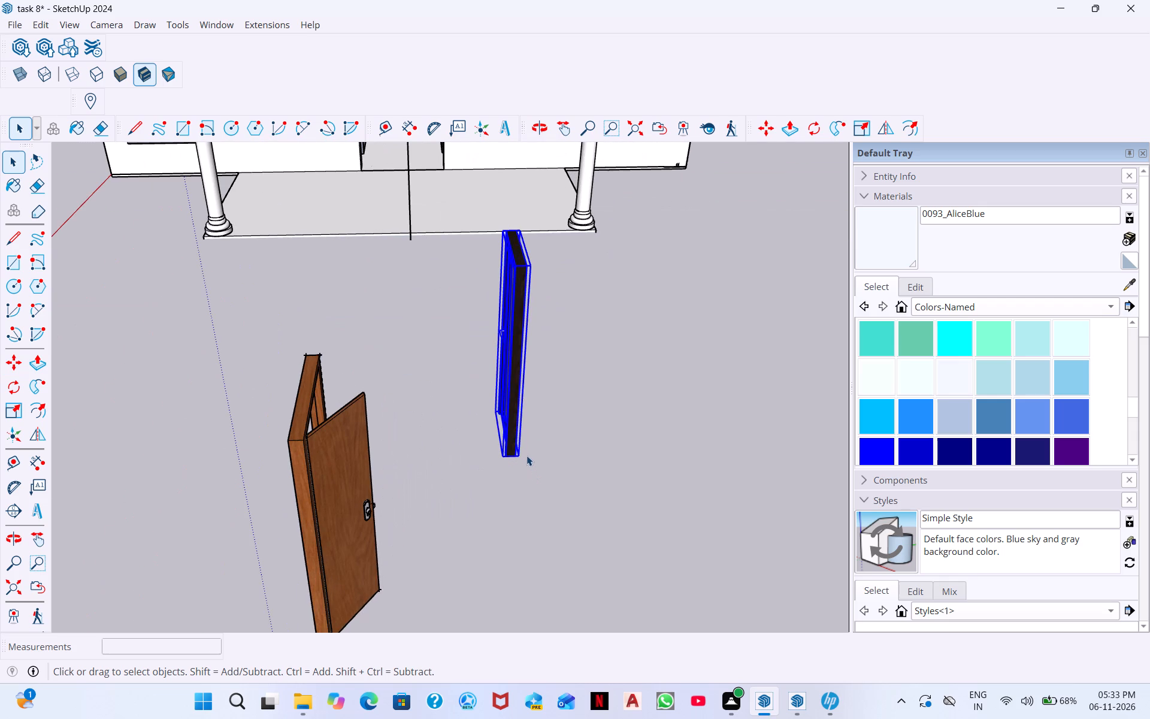
{"action": "left_click", "coordinate": [517, 454]}
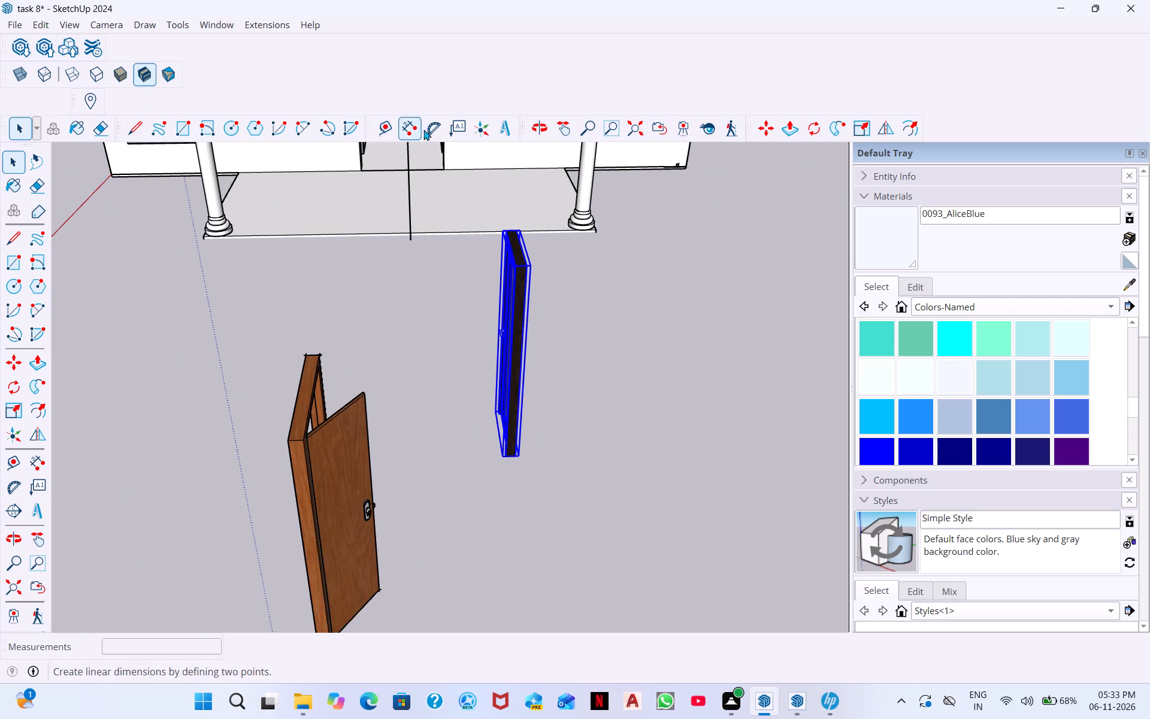
{"action": "key", "text": "q"}
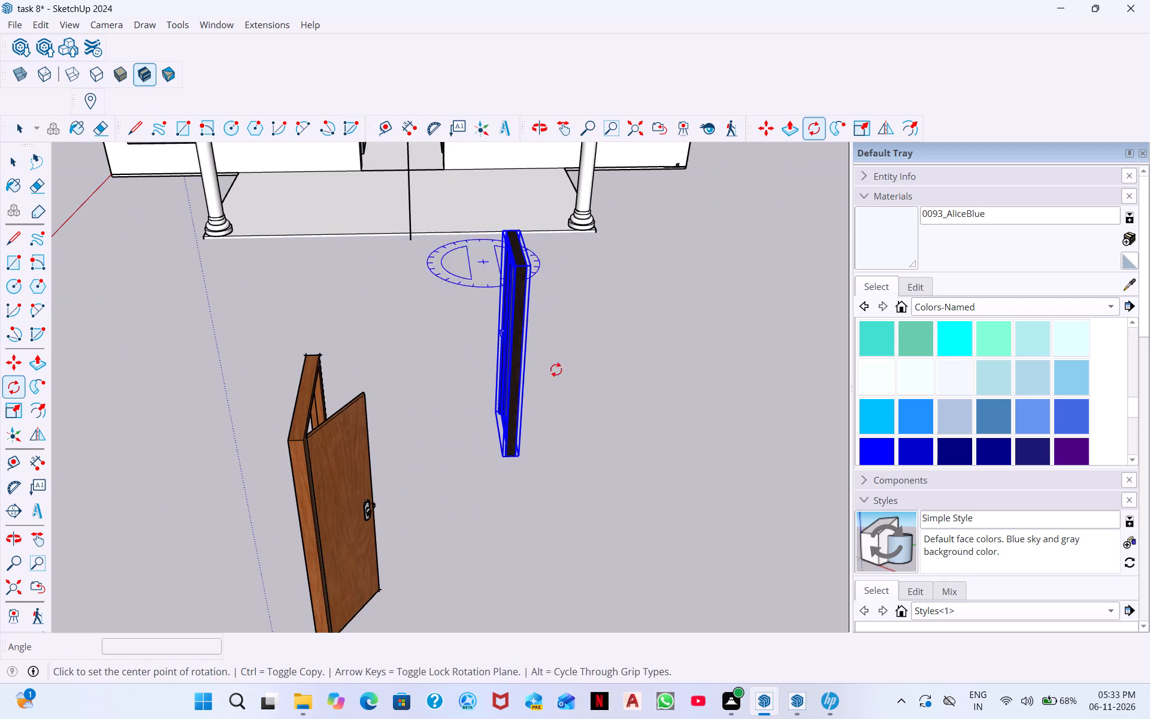
{"action": "scroll", "coordinate": [536, 464], "scroll_direction": "up", "scroll_amount": 3}
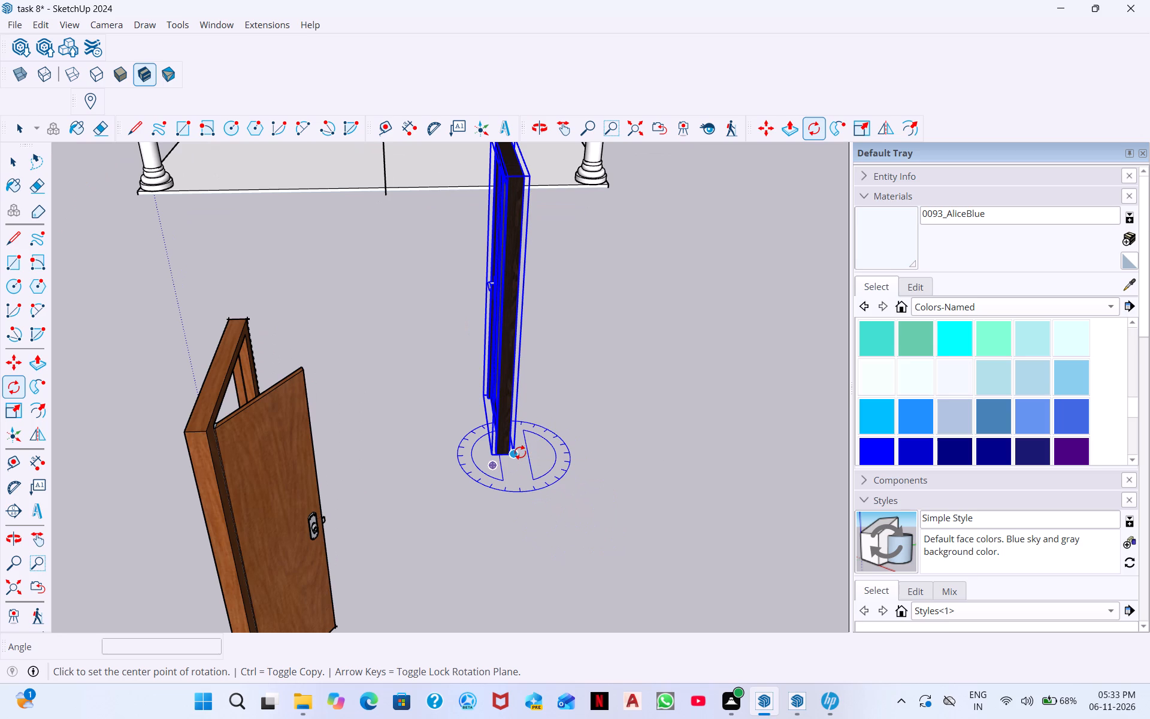
{"action": "left_click", "coordinate": [517, 454]}
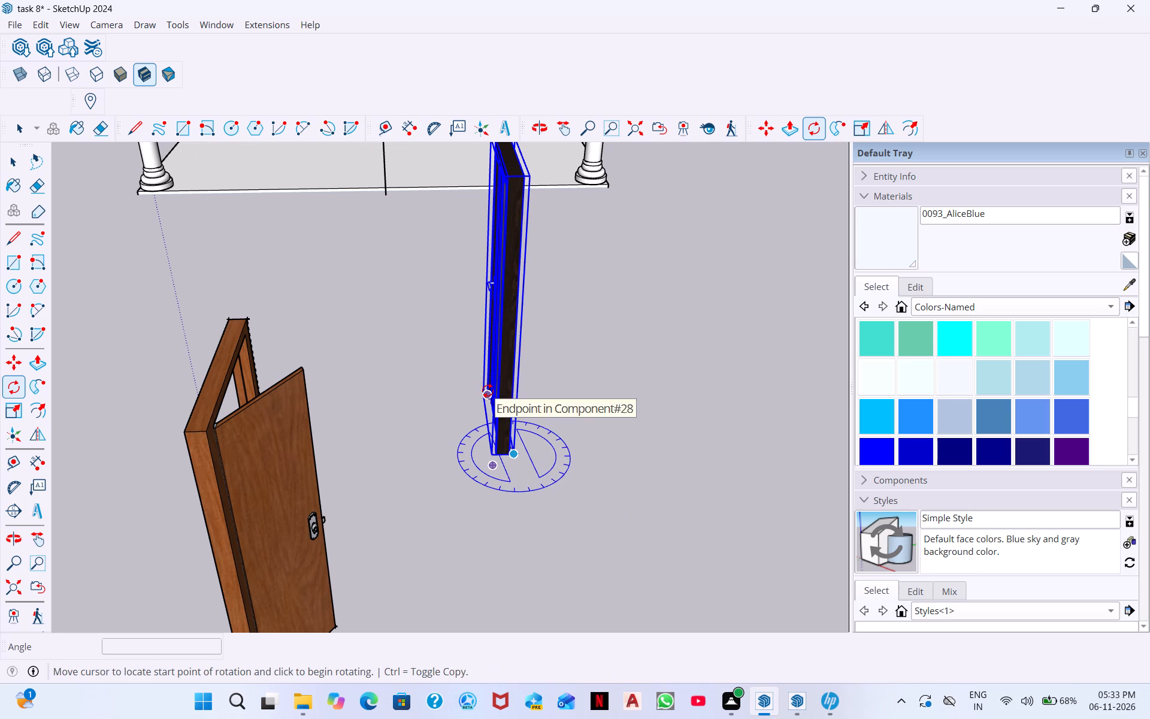
{"action": "scroll", "coordinate": [488, 391], "scroll_direction": "up", "scroll_amount": 5}
{"action": "middle_click_drag", "start_coordinate": [579, 443], "coordinate": [528, 475]}
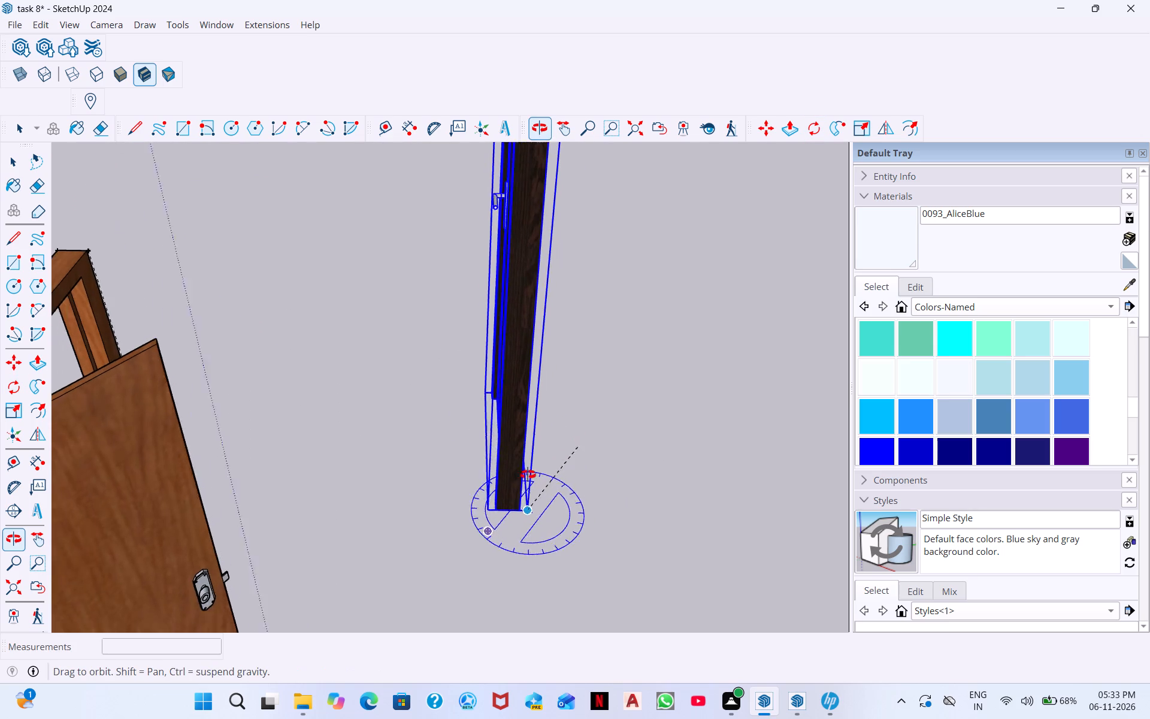
{"action": "middle_click_drag", "start_coordinate": [528, 475], "coordinate": [234, 406]}
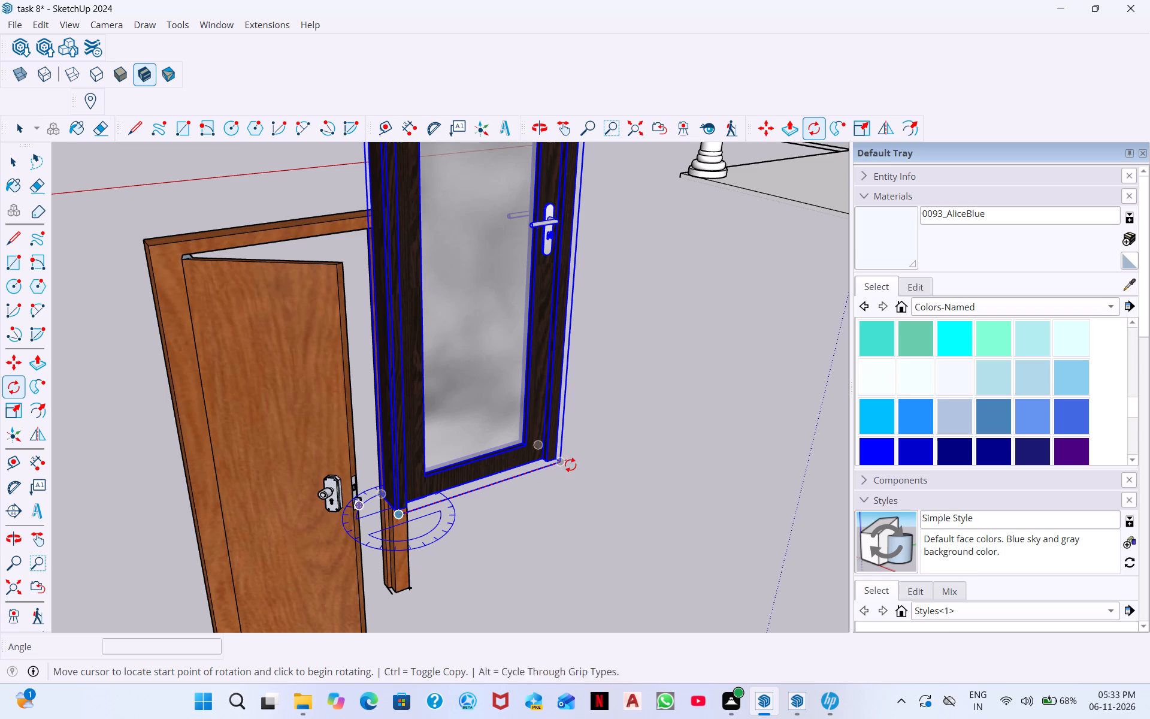
{"action": "left_click", "coordinate": [559, 461]}
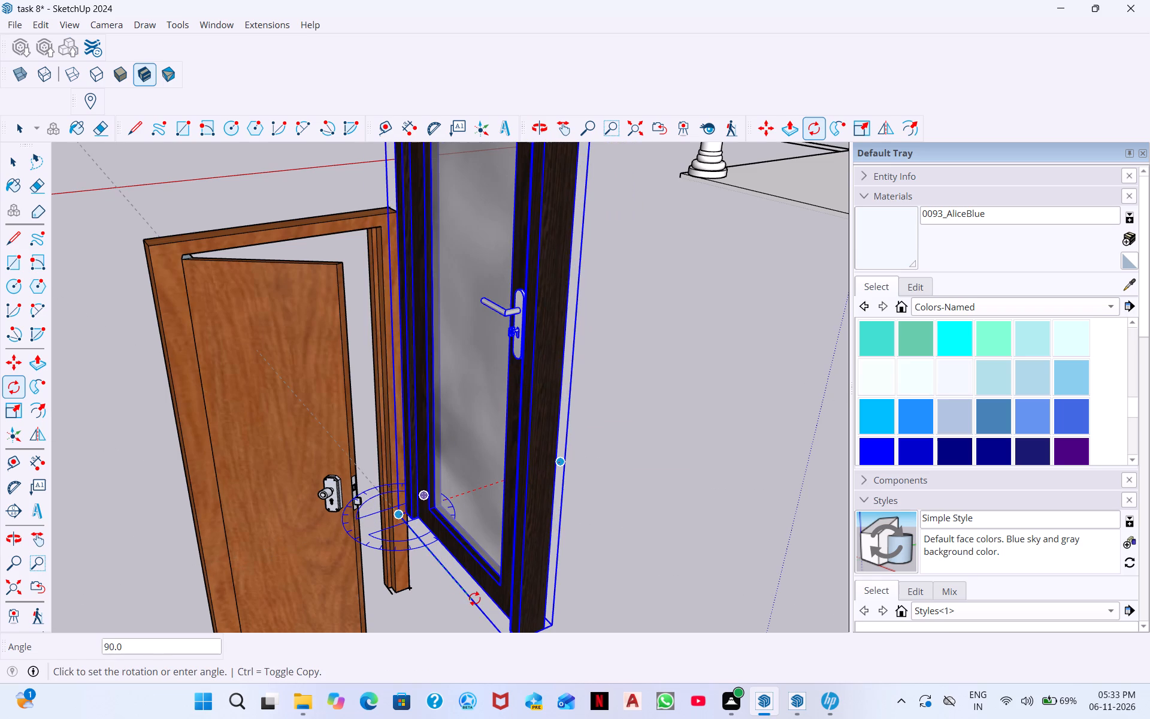
{"action": "left_click", "coordinate": [474, 599]}
{"action": "scroll", "coordinate": [522, 521], "scroll_direction": "down", "scroll_amount": 8}
{"action": "middle_click", "coordinate": [537, 364]}
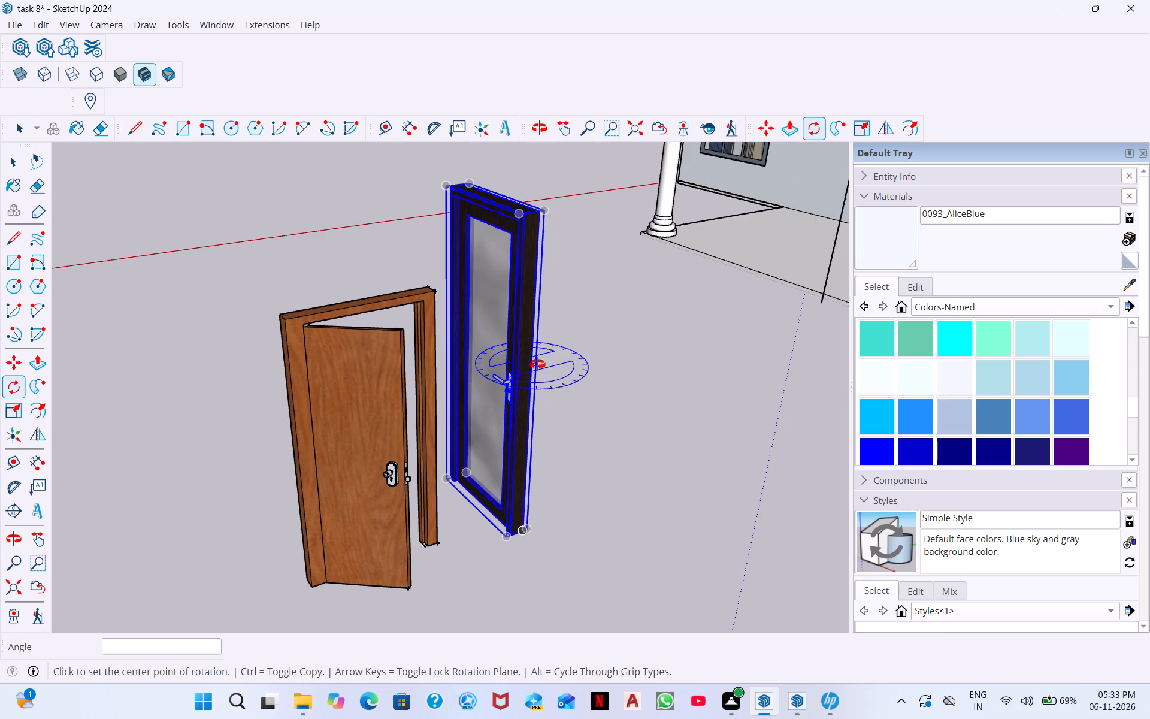
{"action": "key", "text": "Escape"}
Scale the bathroom door vertically to a height of 10'.
{"action": "scroll", "coordinate": [594, 418], "scroll_direction": "down", "scroll_amount": 5}
{"action": "middle_click_drag", "start_coordinate": [618, 406], "coordinate": [729, 348]}
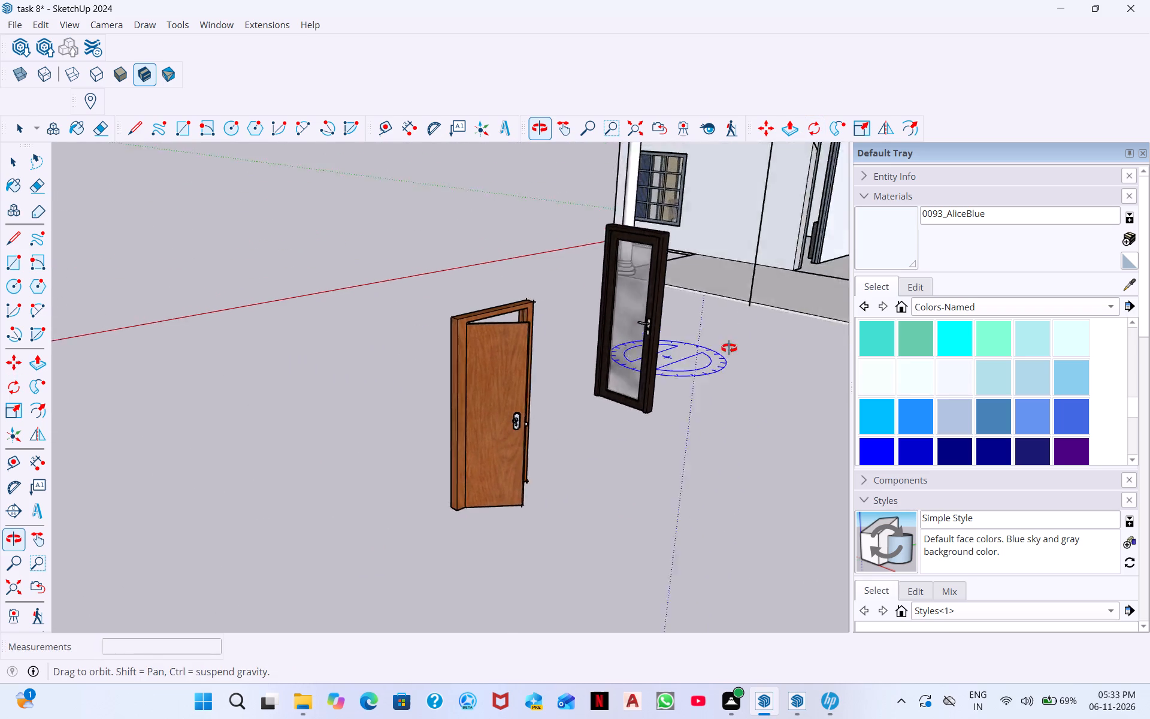
{"action": "middle_click_drag", "start_coordinate": [729, 348], "coordinate": [749, 330]}
{"action": "scroll", "coordinate": [749, 334], "scroll_direction": "up", "scroll_amount": 8}
{"action": "scroll", "coordinate": [727, 341], "scroll_direction": "down", "scroll_amount": 2}
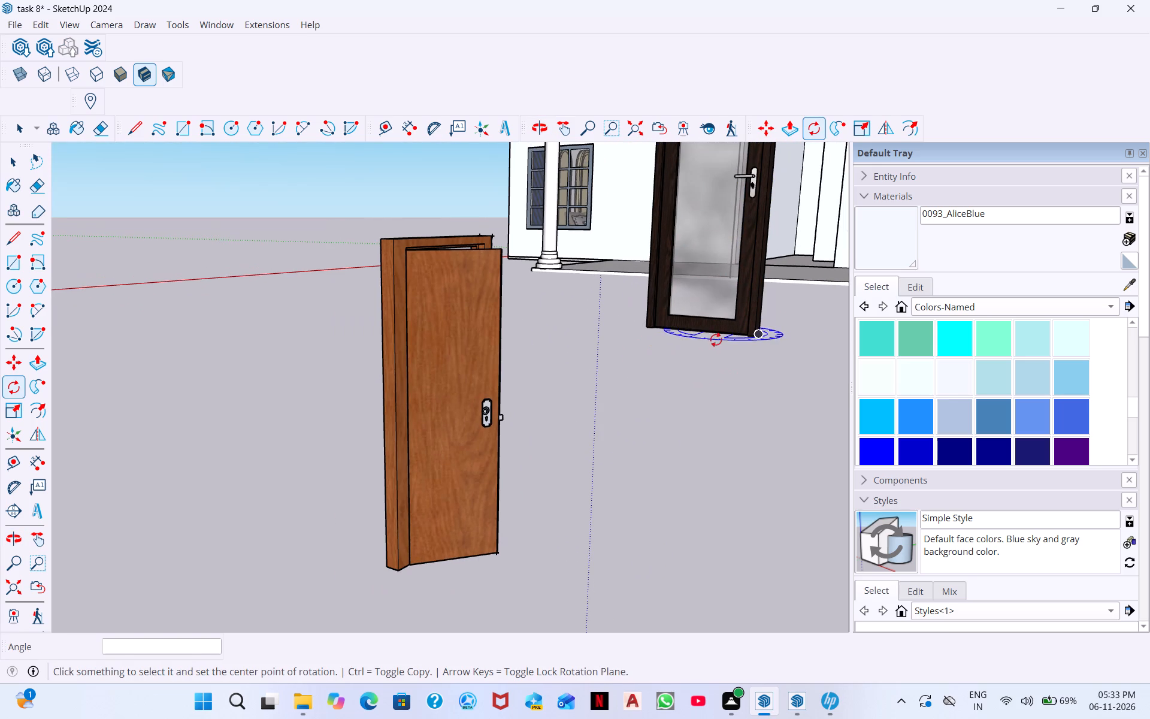
{"action": "key", "text": "space"}
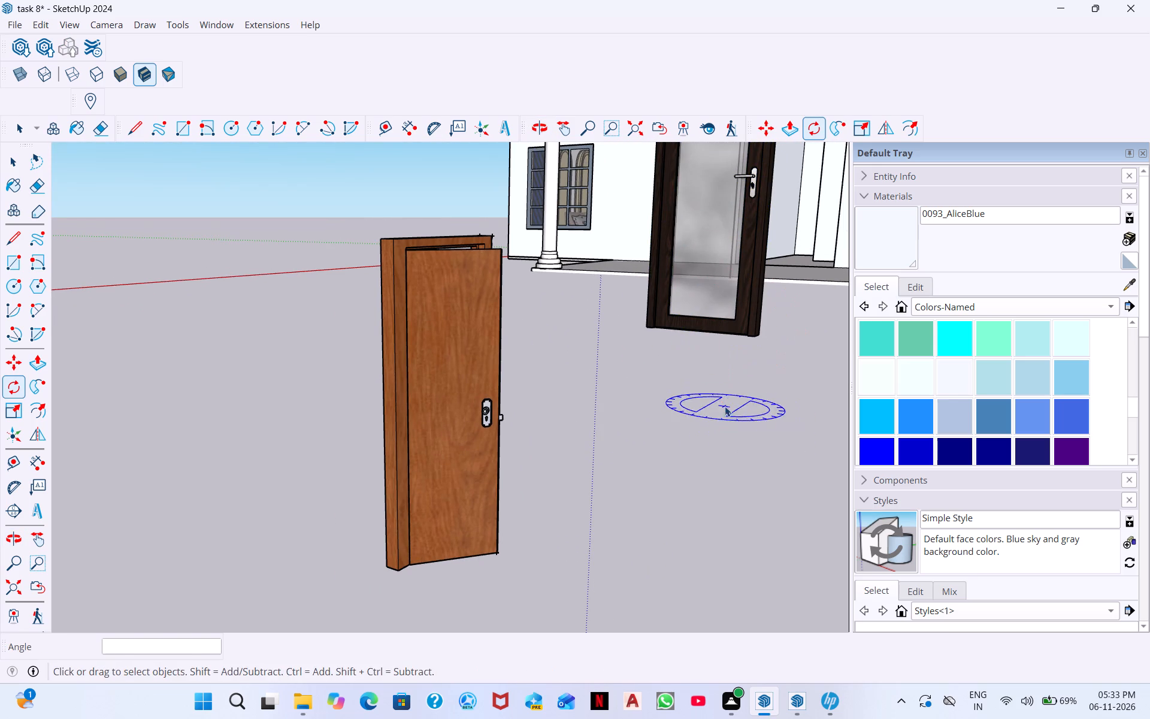
{"action": "scroll", "coordinate": [733, 337], "scroll_direction": "down", "scroll_amount": 1}
{"action": "middle_click_drag", "start_coordinate": [733, 337], "coordinate": [721, 526]}
{"action": "middle_click_drag", "start_coordinate": [702, 566], "coordinate": [721, 460]}
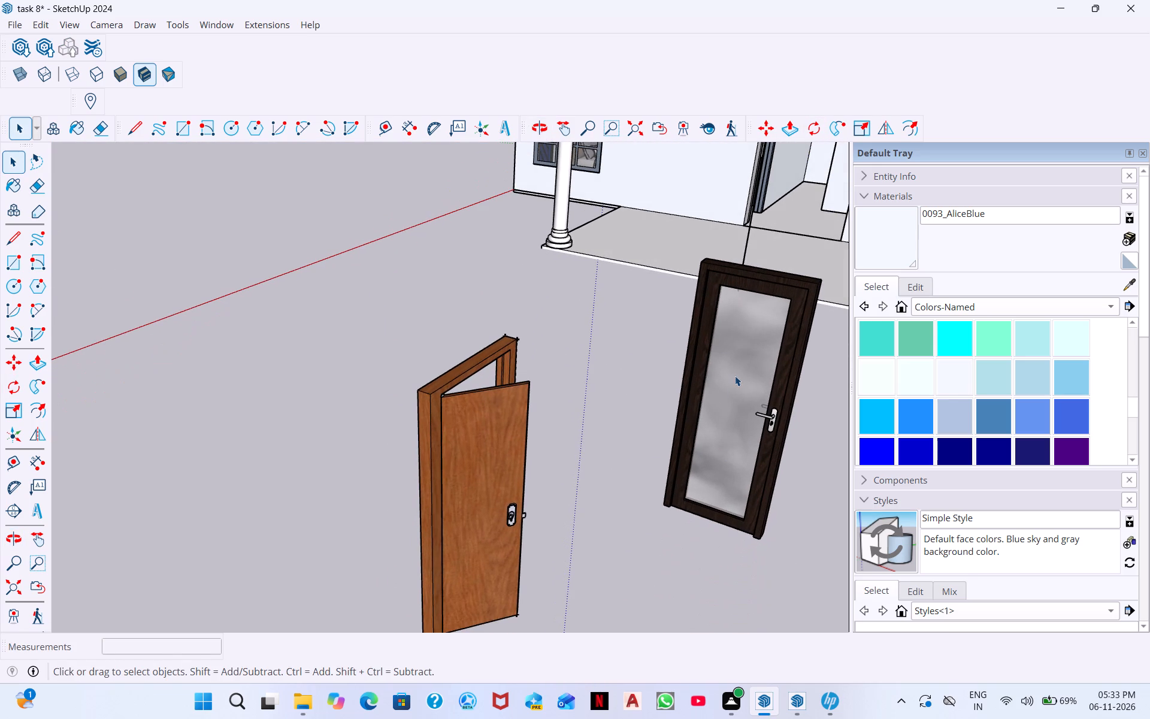
{"action": "left_click", "coordinate": [735, 374]}
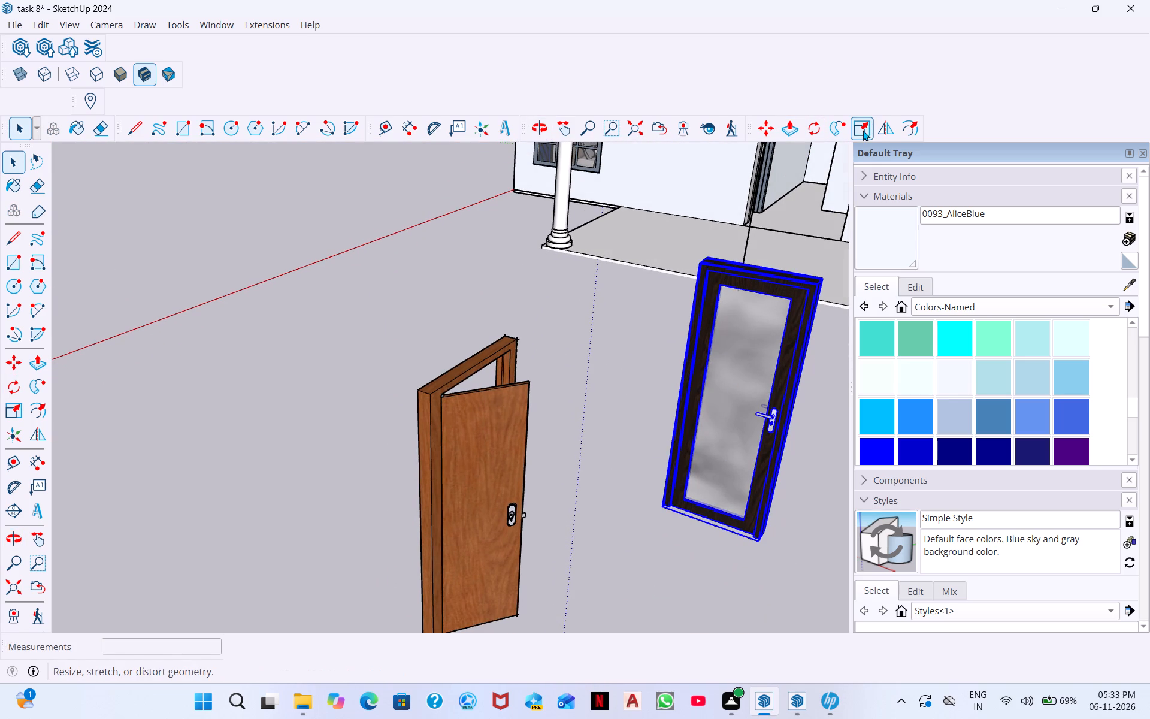
{"action": "left_click", "coordinate": [862, 129]}
{"action": "scroll", "coordinate": [733, 286], "scroll_direction": "up", "scroll_amount": 7}
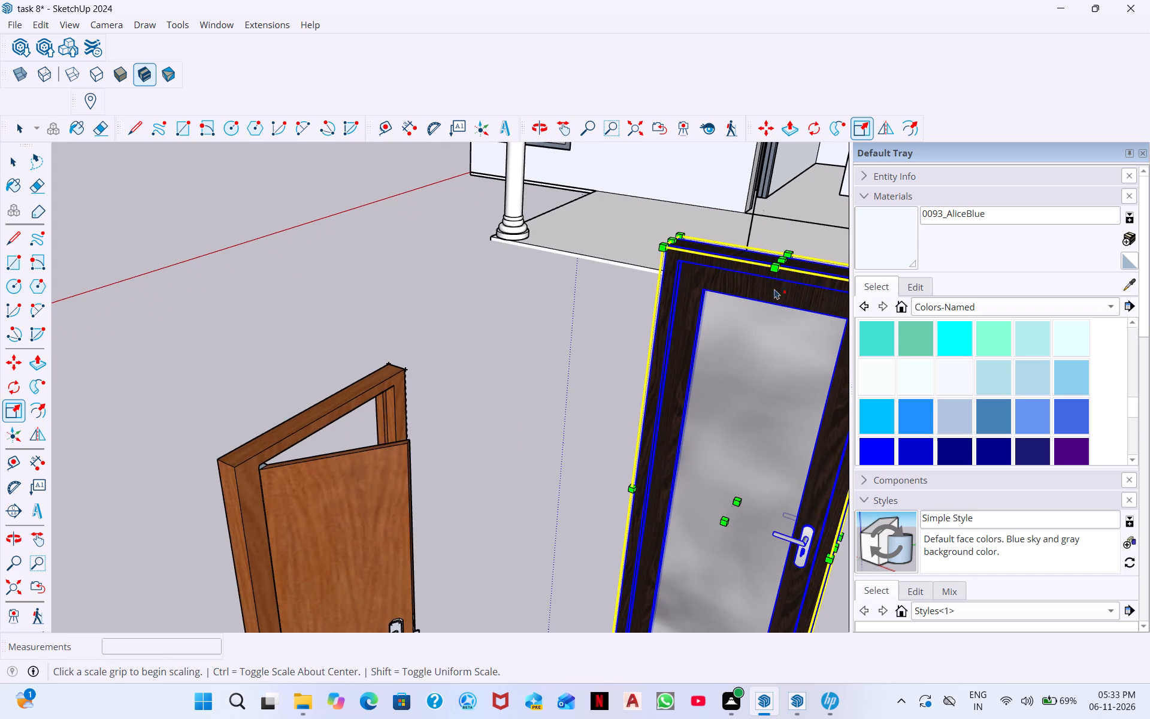
{"action": "middle_click_drag", "start_coordinate": [774, 302], "coordinate": [776, 422]}
{"action": "left_click", "coordinate": [792, 421]}
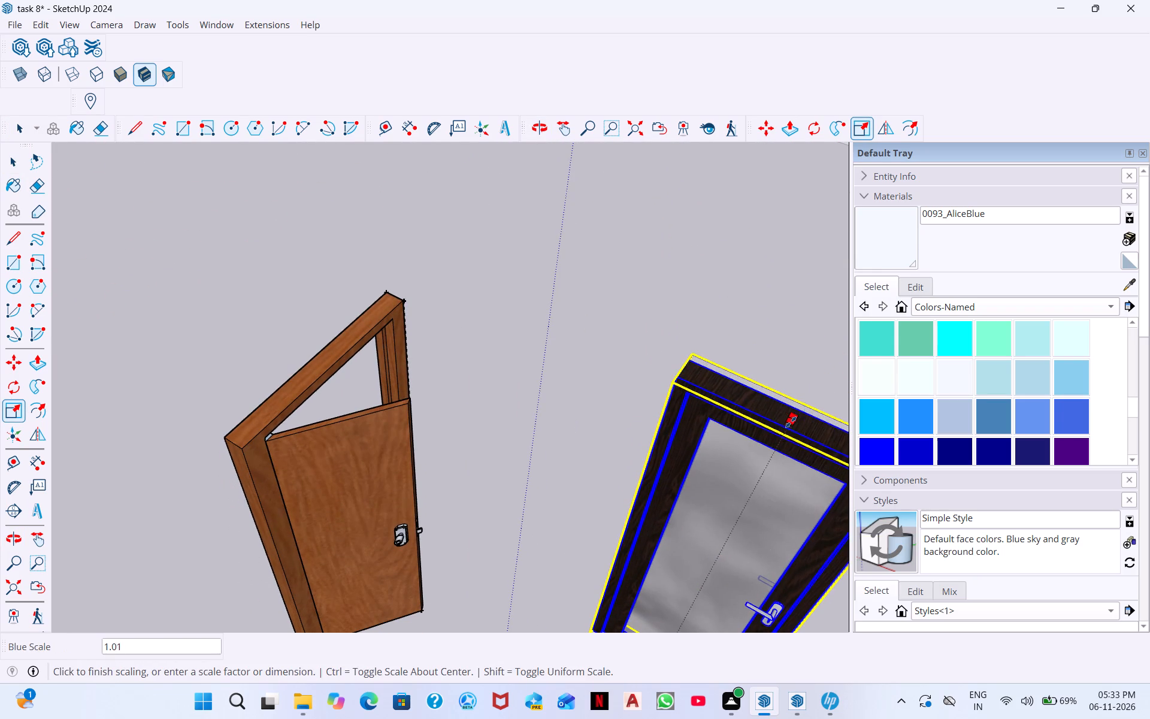
{"action": "type", "text": "10'"}
{"action": "key", "text": "Return"}
Move the bathroom door by its bottom corner about 37' 6" from the open ground to the inner partition in the hallway.
{"action": "scroll", "coordinate": [759, 390], "scroll_direction": "down", "scroll_amount": 8}
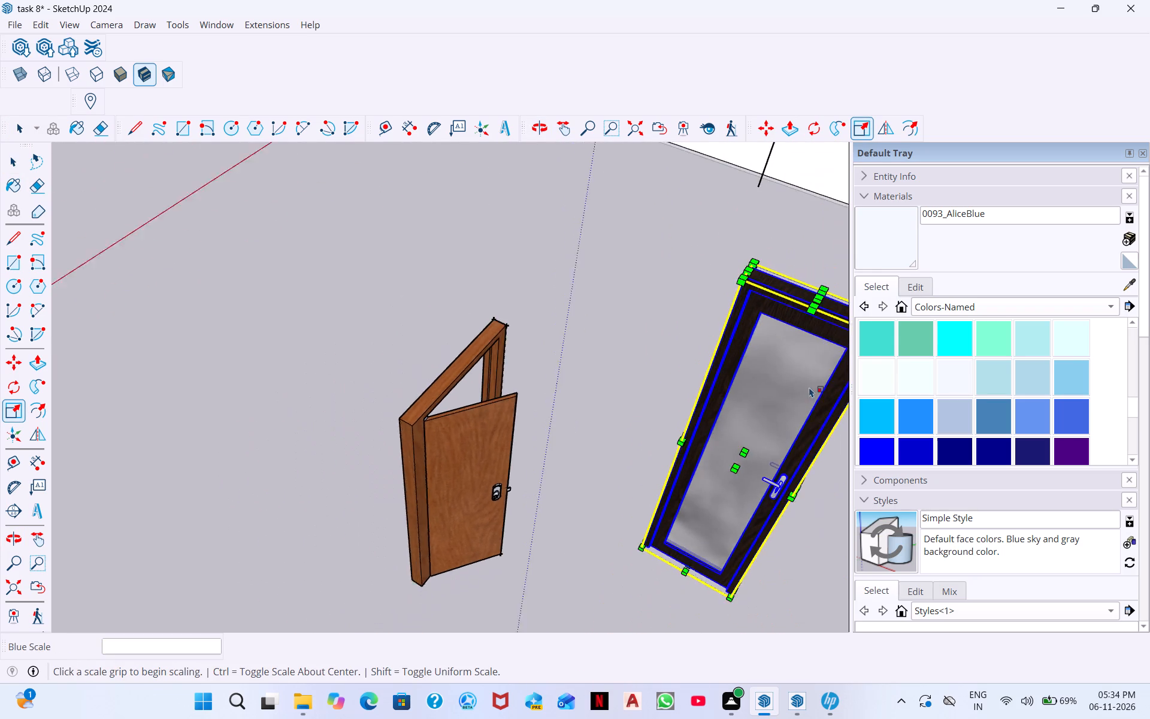
{"action": "middle_click_drag", "start_coordinate": [763, 425], "coordinate": [804, 277]}
{"action": "scroll", "coordinate": [802, 291], "scroll_direction": "down", "scroll_amount": 7}
{"action": "scroll", "coordinate": [771, 214], "scroll_direction": "down", "scroll_amount": 3}
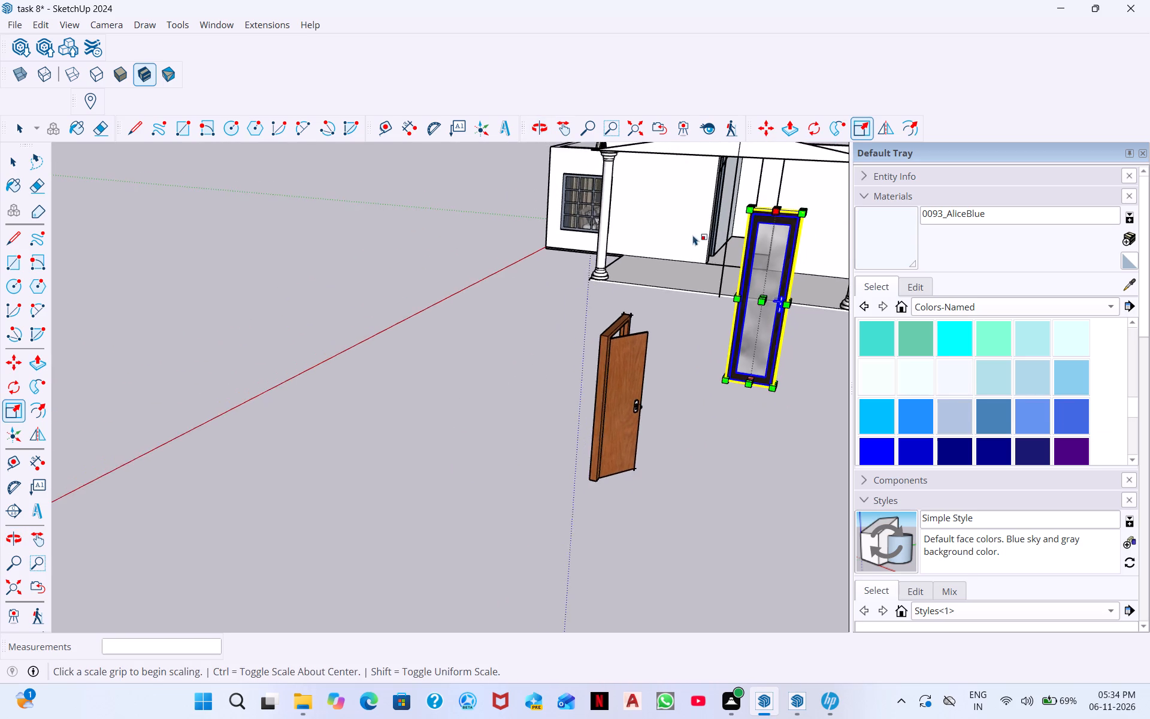
{"action": "scroll", "coordinate": [693, 235], "scroll_direction": "down", "scroll_amount": 5}
{"action": "scroll", "coordinate": [739, 226], "scroll_direction": "up", "scroll_amount": 4}
{"action": "scroll", "coordinate": [689, 358], "scroll_direction": "up", "scroll_amount": 4}
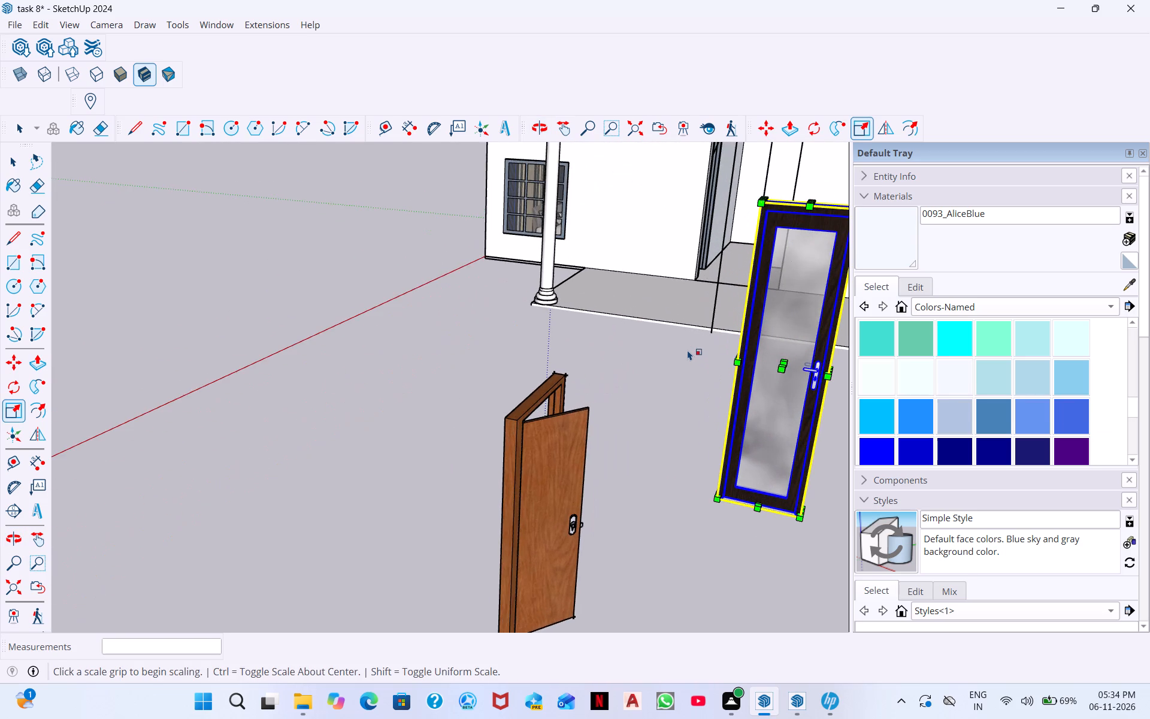
{"action": "scroll", "coordinate": [771, 359], "scroll_direction": "down", "scroll_amount": 2}
{"action": "left_click", "coordinate": [762, 131]}
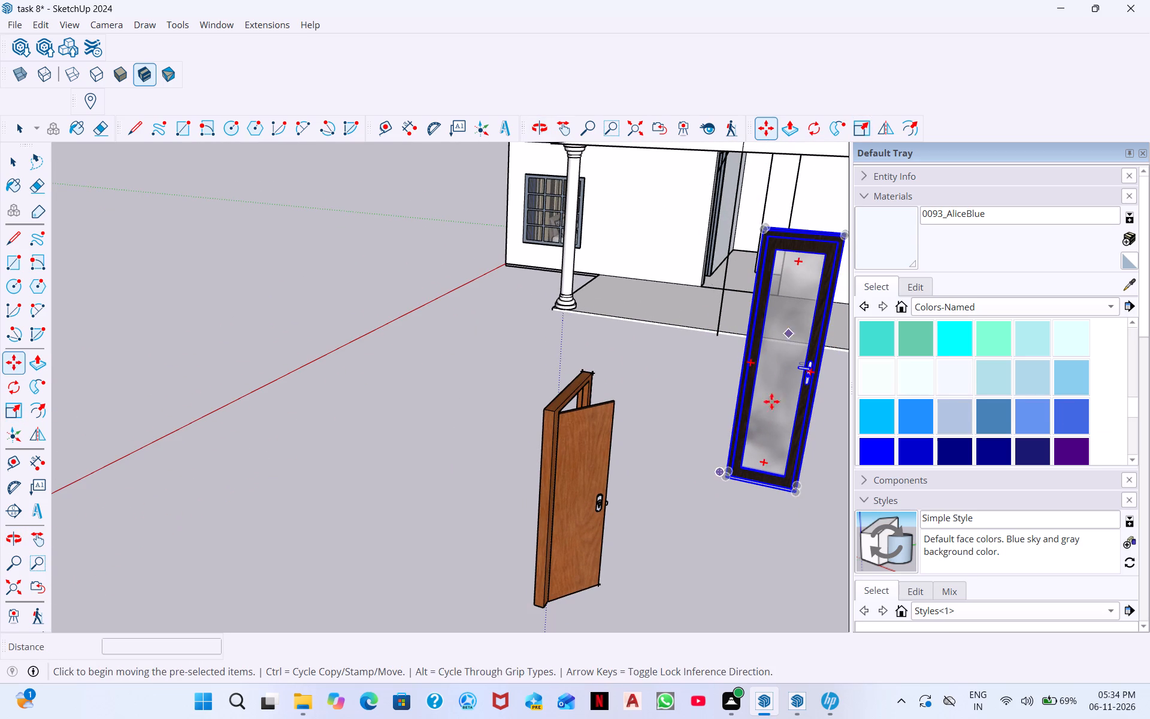
{"action": "scroll", "coordinate": [721, 469], "scroll_direction": "up", "scroll_amount": 5}
{"action": "left_click", "coordinate": [729, 479]}
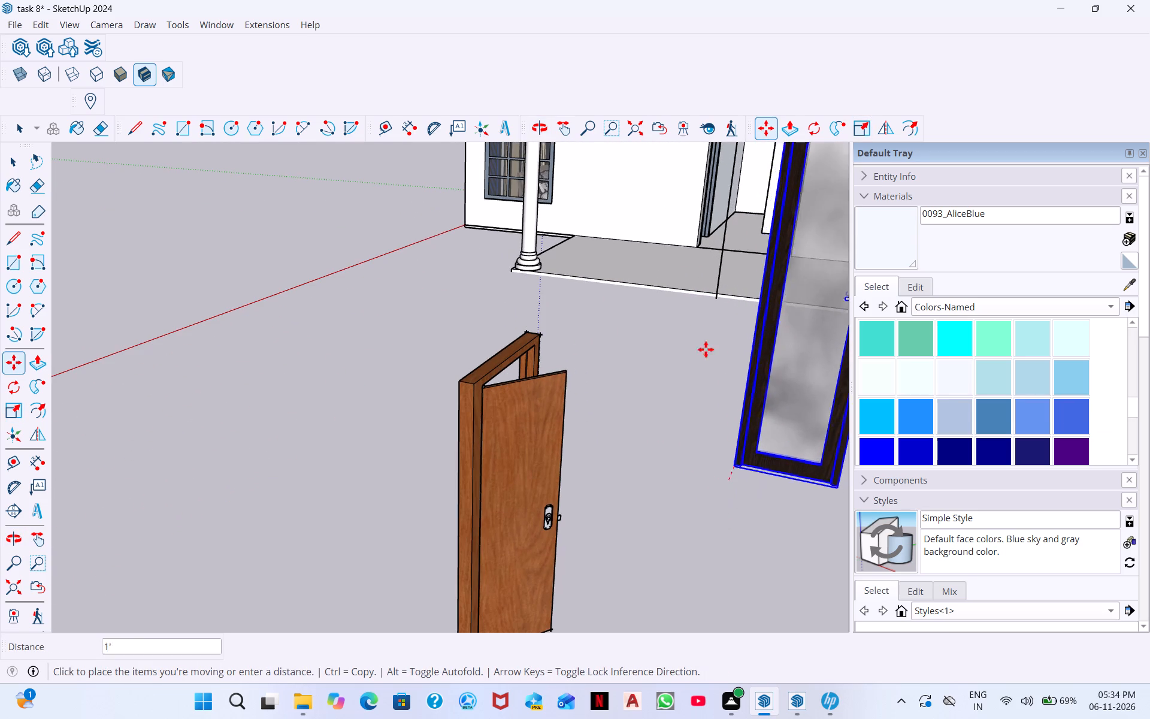
{"action": "scroll", "coordinate": [694, 284], "scroll_direction": "down", "scroll_amount": 4}
{"action": "middle_click_drag", "start_coordinate": [710, 255], "coordinate": [721, 322]}
{"action": "scroll", "coordinate": [751, 229], "scroll_direction": "up", "scroll_amount": 1}
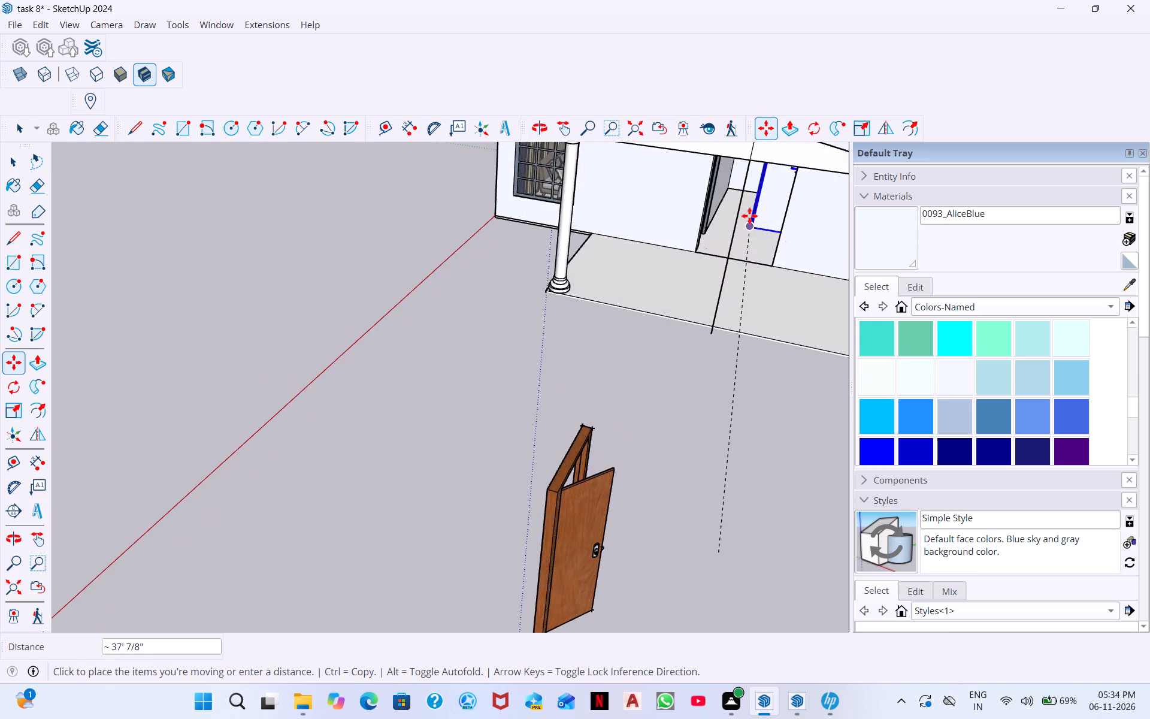
{"action": "scroll", "coordinate": [734, 196], "scroll_direction": "up", "scroll_amount": 9}
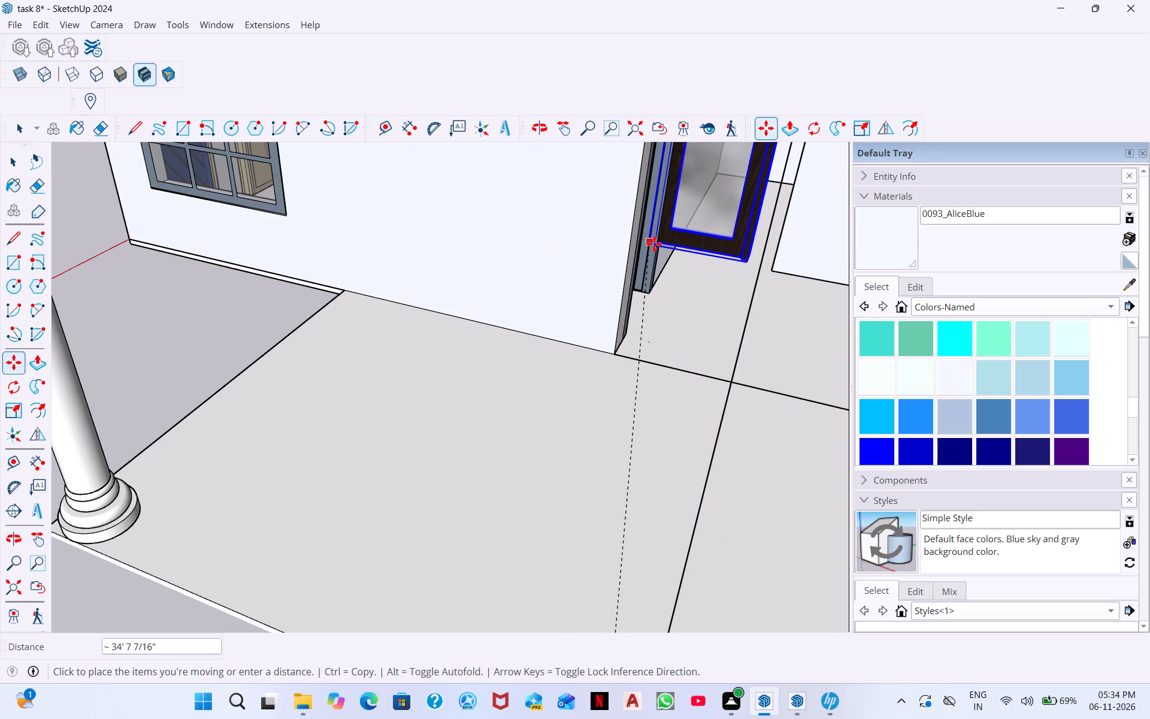
{"action": "left_click", "coordinate": [684, 255]}
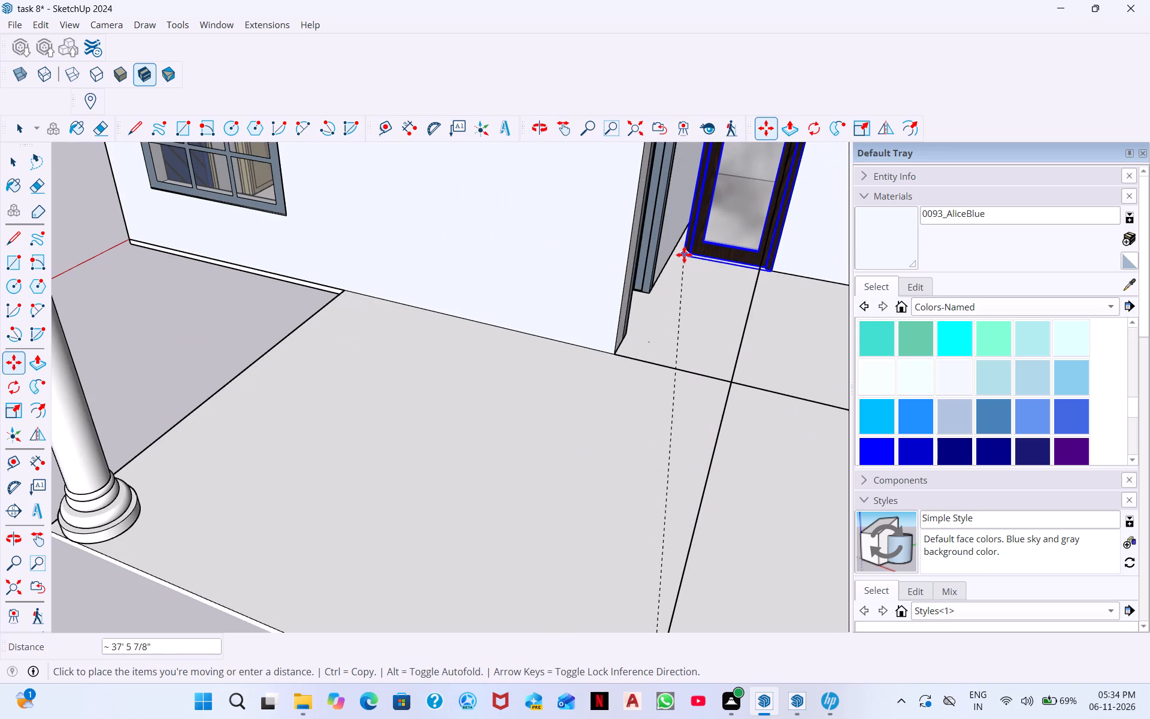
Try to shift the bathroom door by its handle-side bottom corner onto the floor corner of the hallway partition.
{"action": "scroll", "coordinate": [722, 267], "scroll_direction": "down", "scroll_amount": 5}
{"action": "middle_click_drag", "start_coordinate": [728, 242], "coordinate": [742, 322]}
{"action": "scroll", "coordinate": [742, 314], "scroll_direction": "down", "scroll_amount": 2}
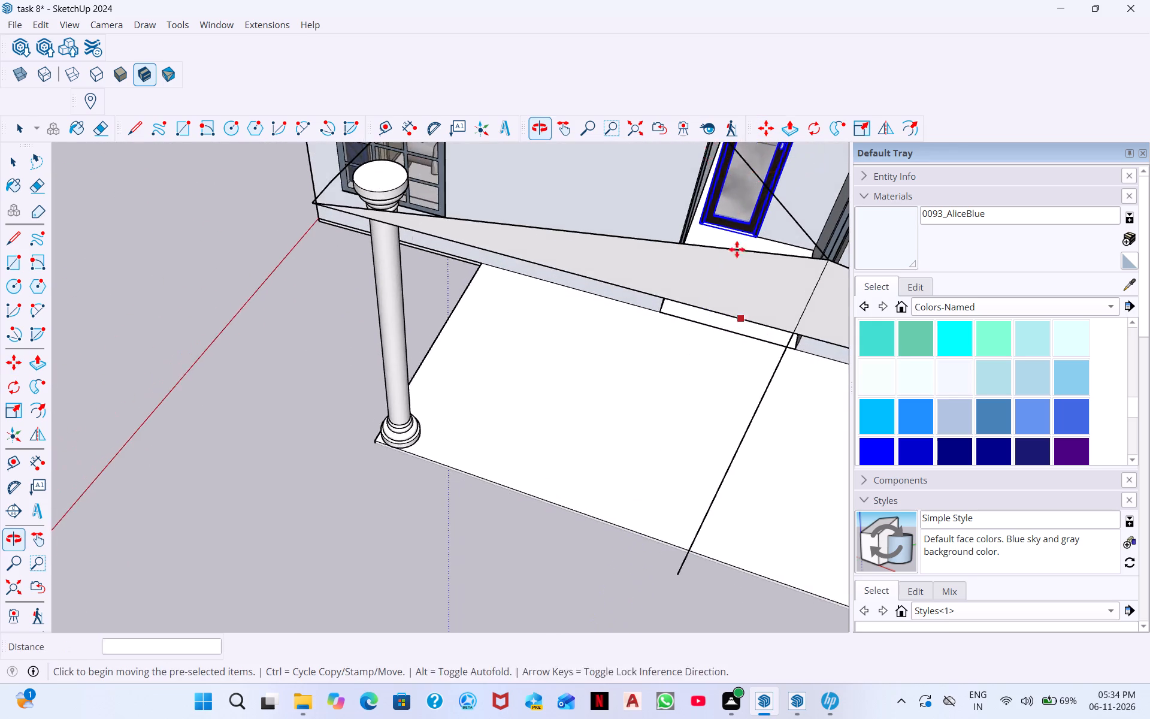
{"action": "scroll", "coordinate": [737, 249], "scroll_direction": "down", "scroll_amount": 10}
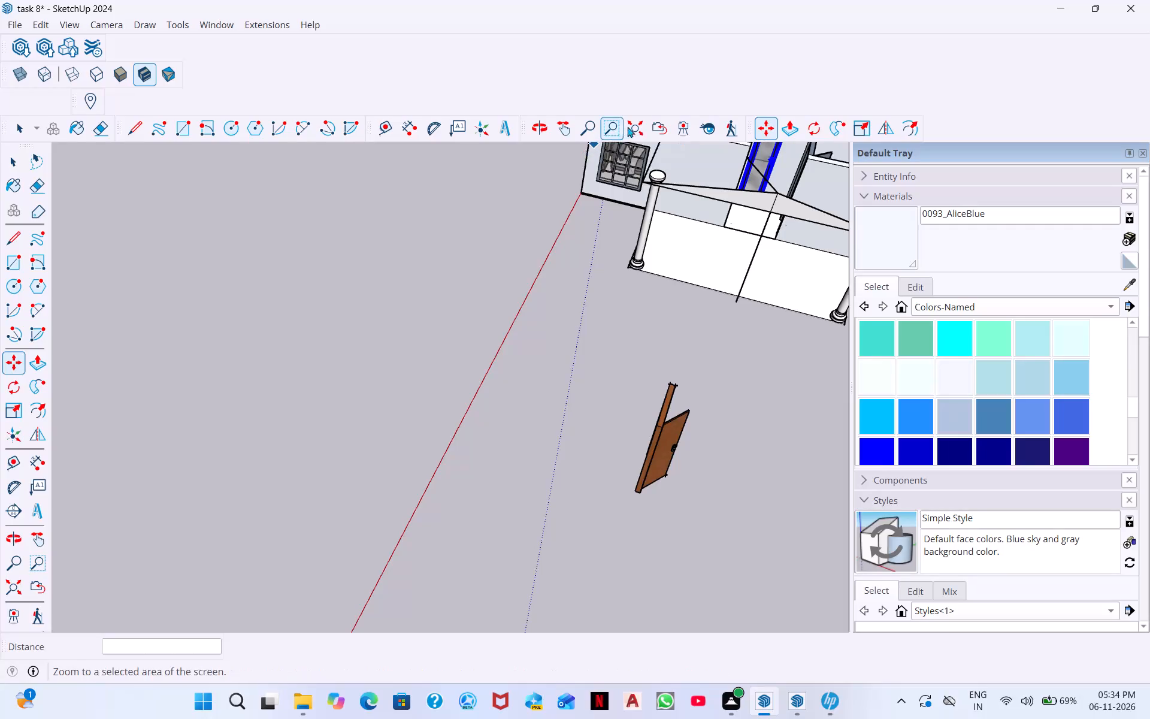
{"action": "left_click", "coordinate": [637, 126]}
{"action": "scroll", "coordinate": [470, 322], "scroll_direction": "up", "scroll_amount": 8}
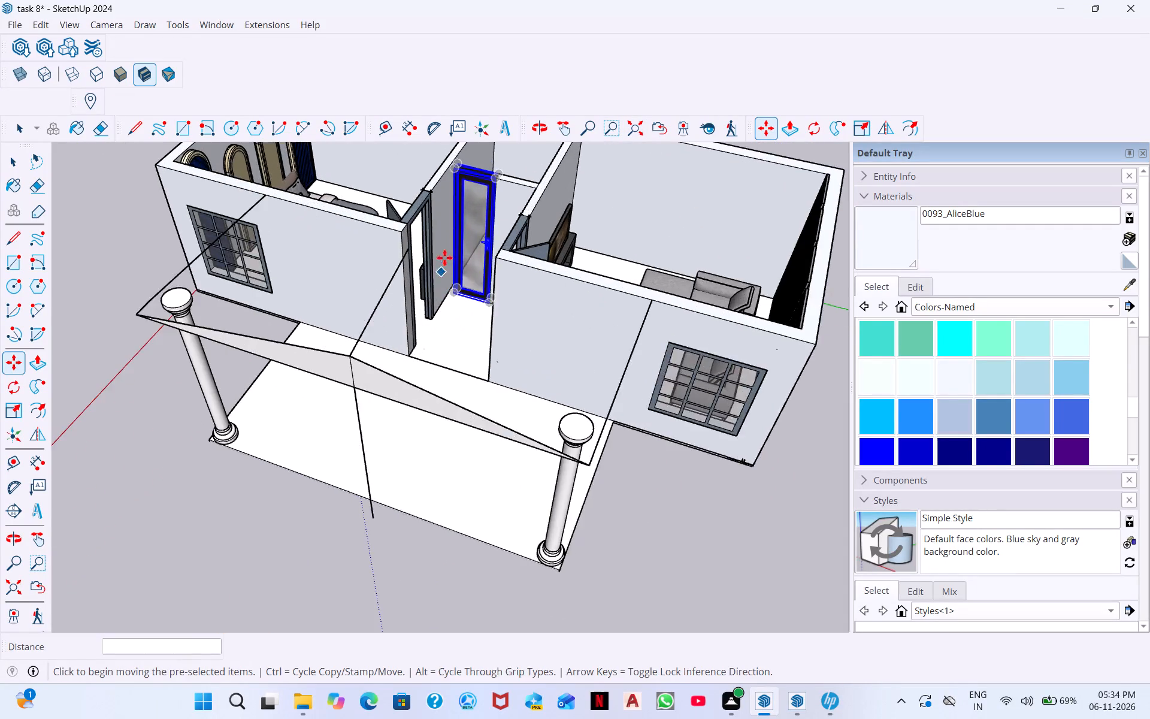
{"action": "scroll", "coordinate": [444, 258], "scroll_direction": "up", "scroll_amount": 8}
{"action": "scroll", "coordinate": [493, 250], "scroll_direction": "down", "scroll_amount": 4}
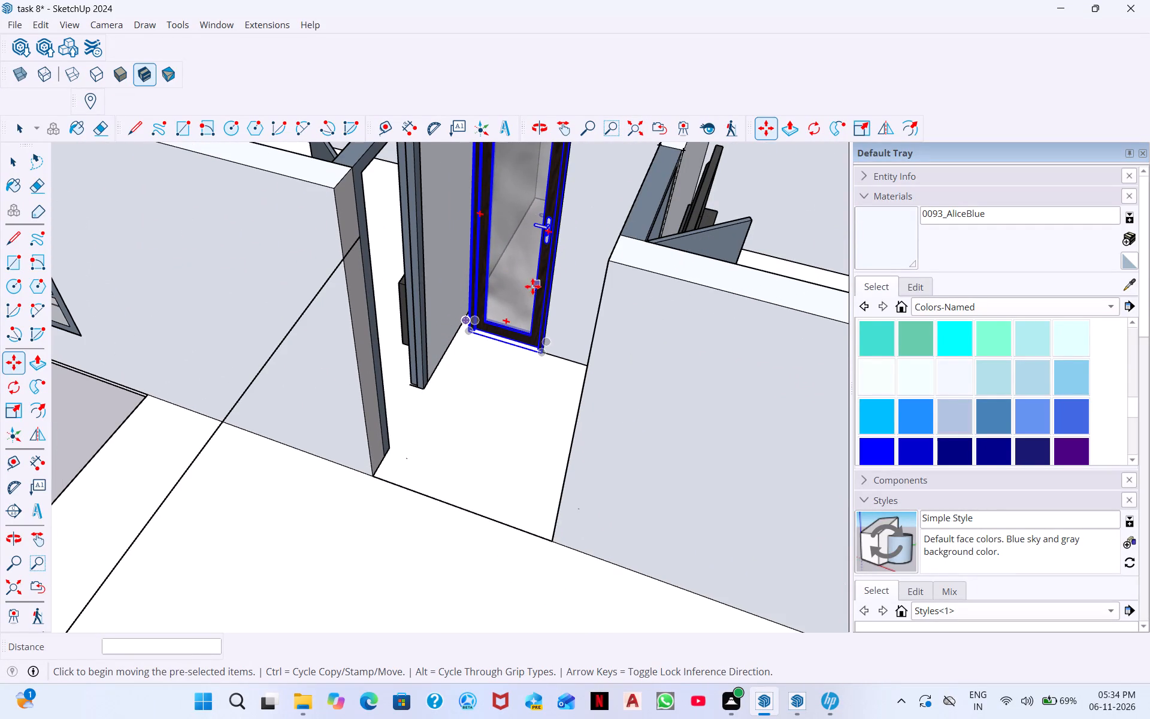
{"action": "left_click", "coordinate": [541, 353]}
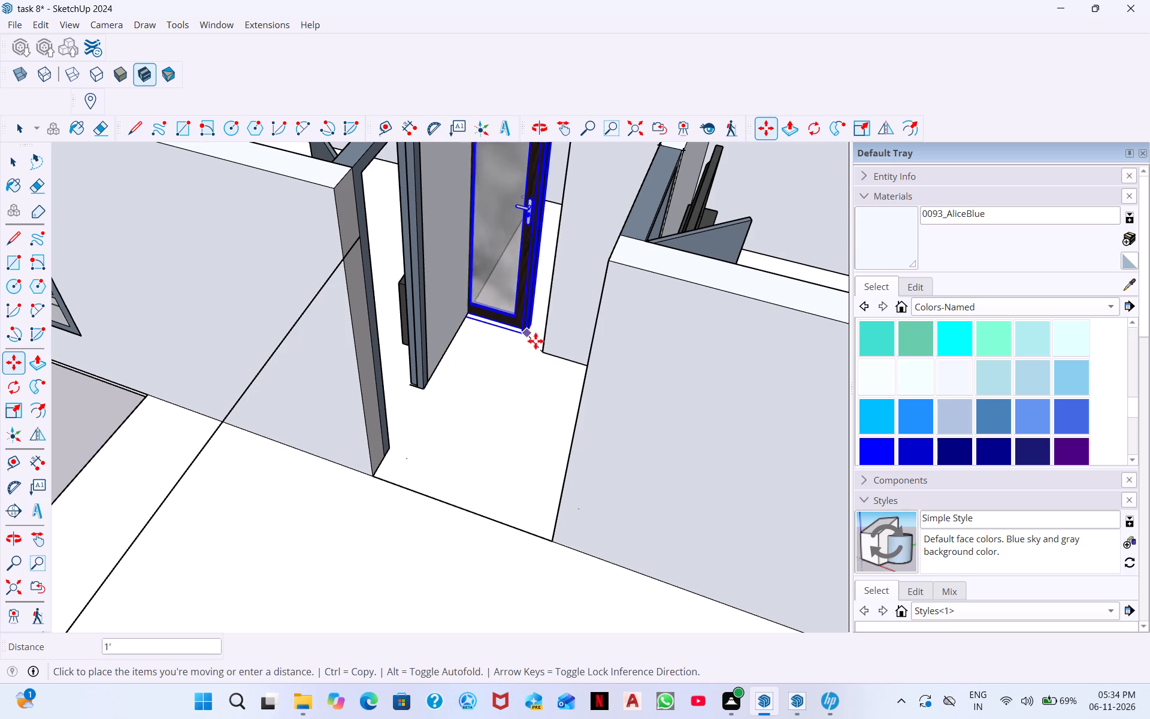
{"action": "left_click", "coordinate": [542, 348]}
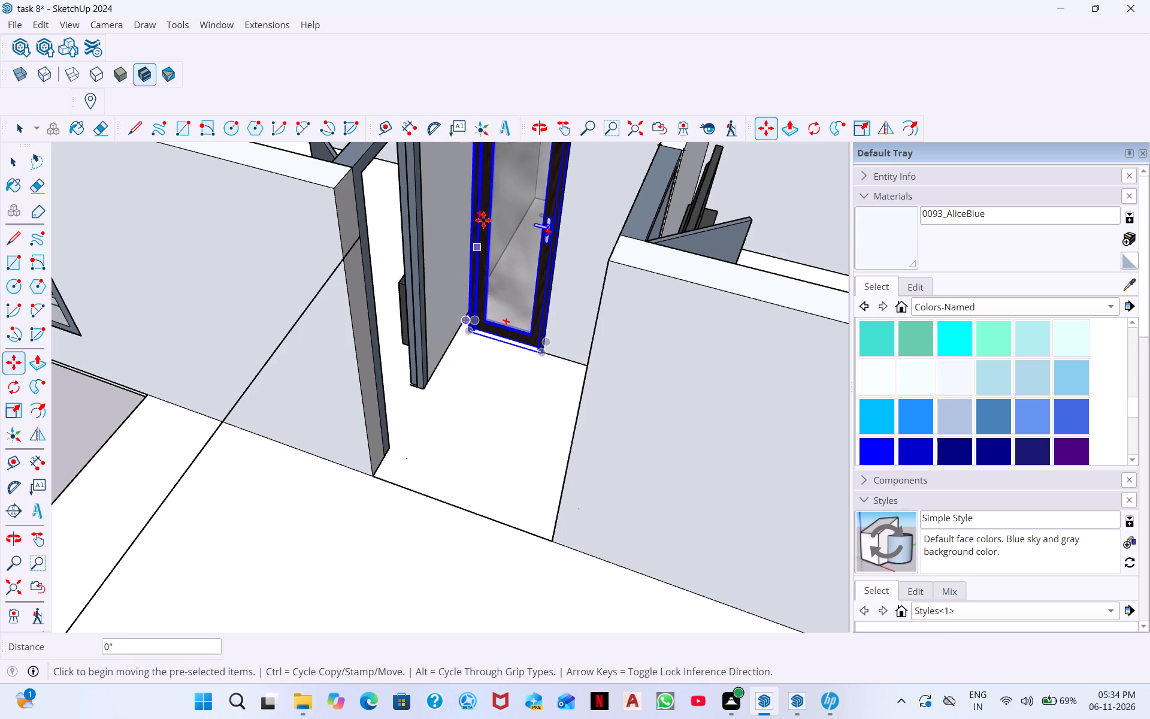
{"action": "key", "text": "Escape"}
Examine how the bathroom door fits at the hallway's inner partition, from the front of the porch and close up.
{"action": "scroll", "coordinate": [500, 228], "scroll_direction": "down", "scroll_amount": 2}
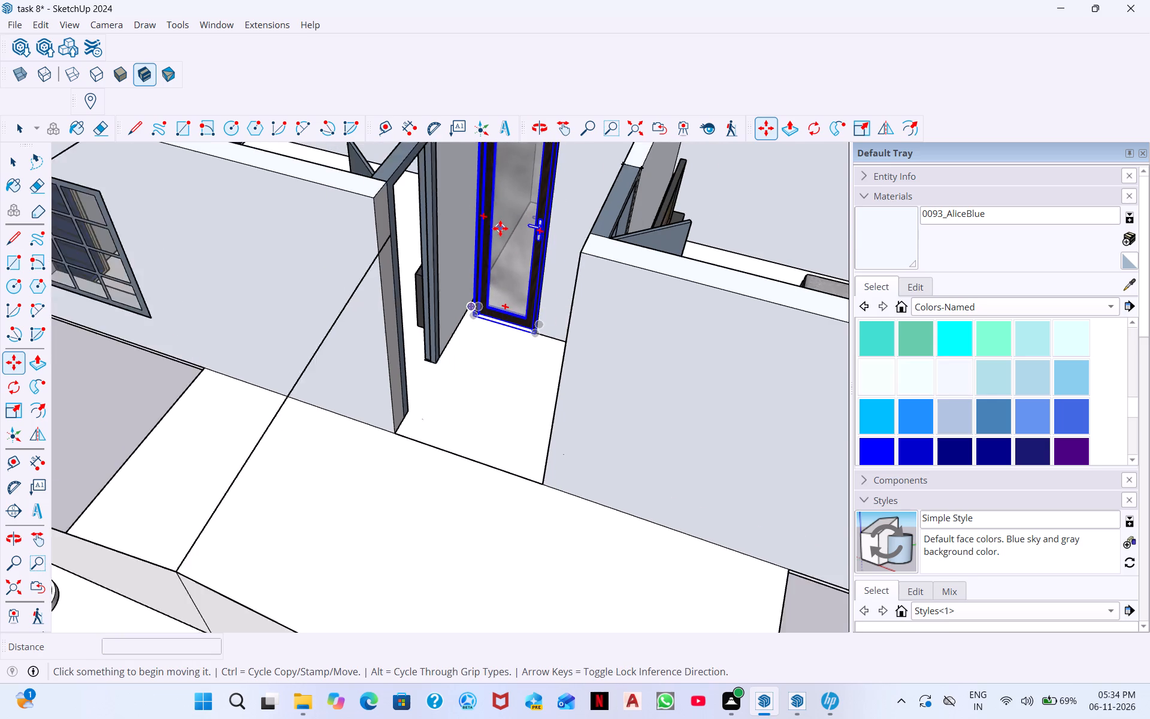
{"action": "scroll", "coordinate": [500, 228], "scroll_direction": "down", "scroll_amount": 1}
{"action": "scroll", "coordinate": [514, 180], "scroll_direction": "down", "scroll_amount": 10}
{"action": "middle_click_drag", "start_coordinate": [517, 212], "coordinate": [543, 154]}
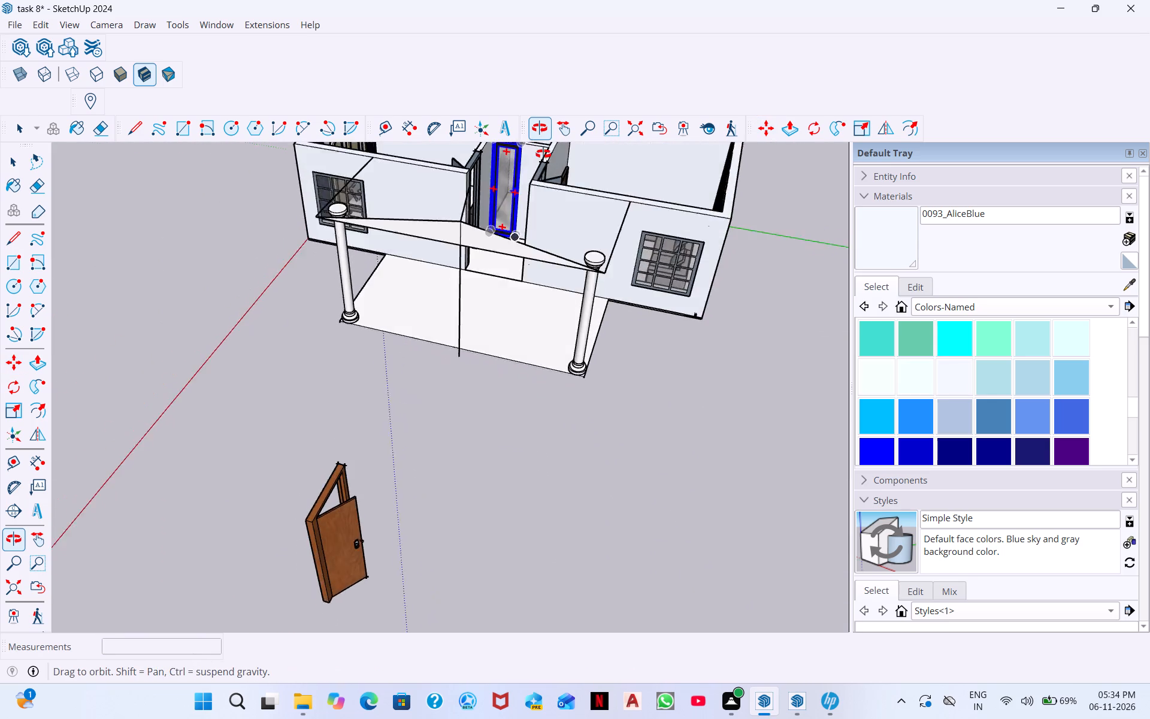
{"action": "middle_click_drag", "start_coordinate": [543, 154], "coordinate": [545, 111]}
{"action": "scroll", "coordinate": [544, 137], "scroll_direction": "up", "scroll_amount": 15}
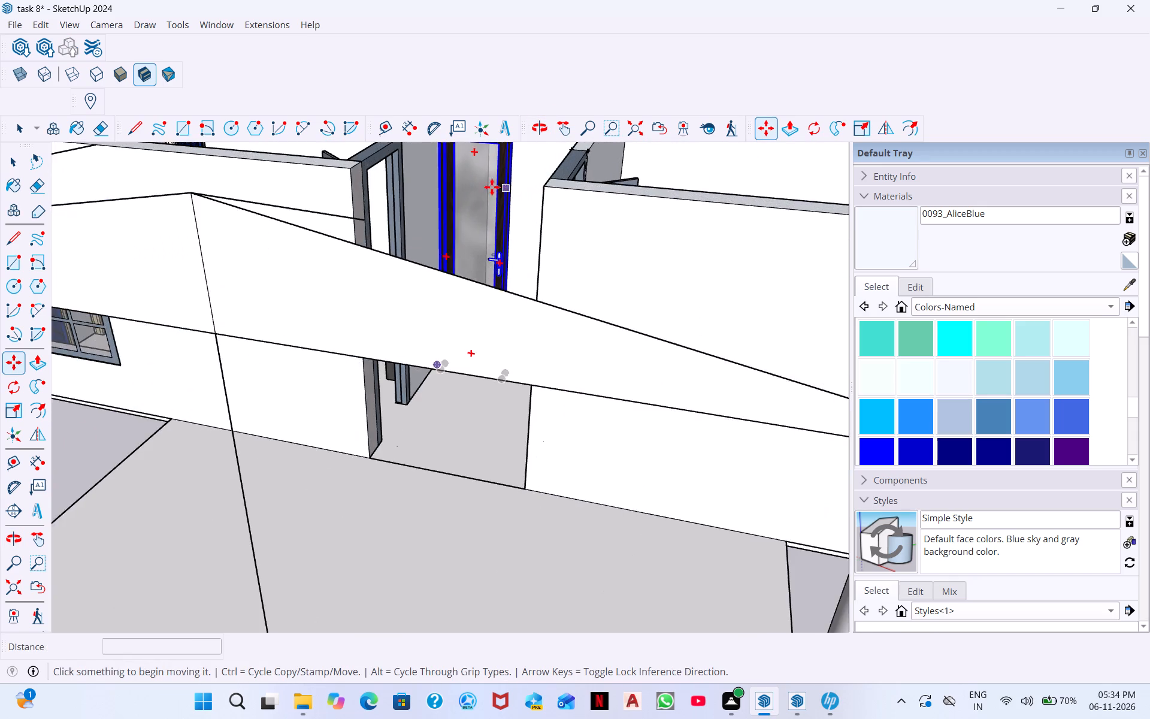
{"action": "scroll", "coordinate": [457, 244], "scroll_direction": "up", "scroll_amount": 6}
{"action": "scroll", "coordinate": [476, 250], "scroll_direction": "down", "scroll_amount": 7}
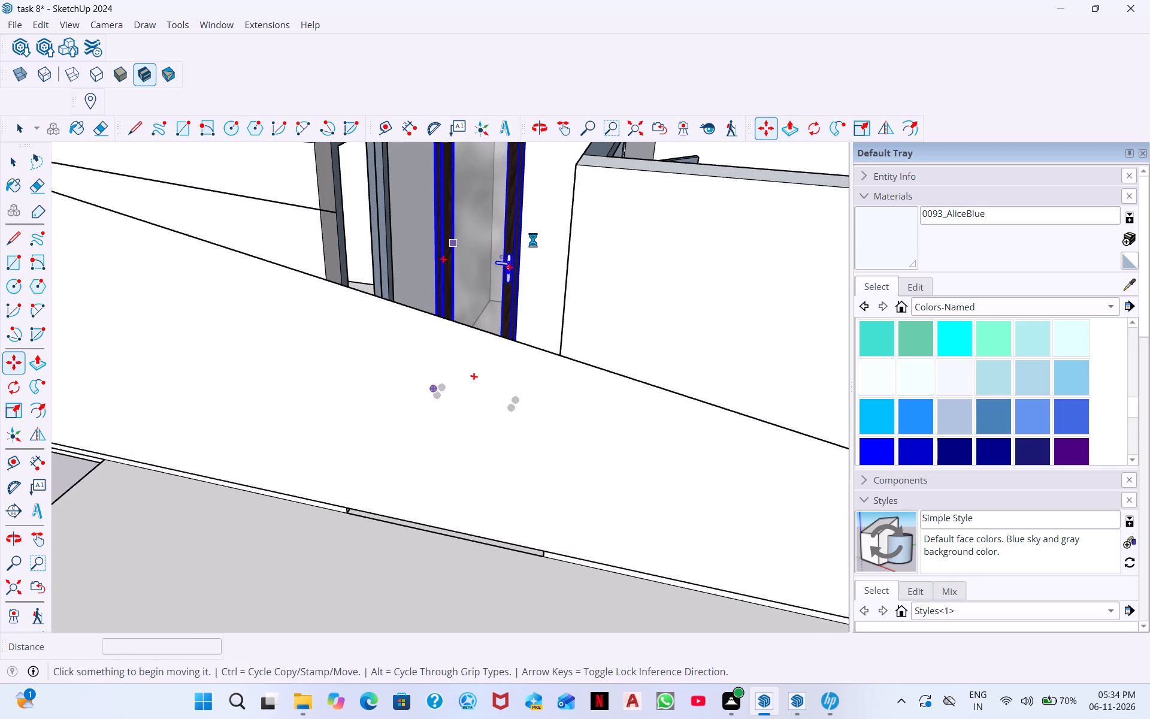
{"action": "key", "text": "Escape"}
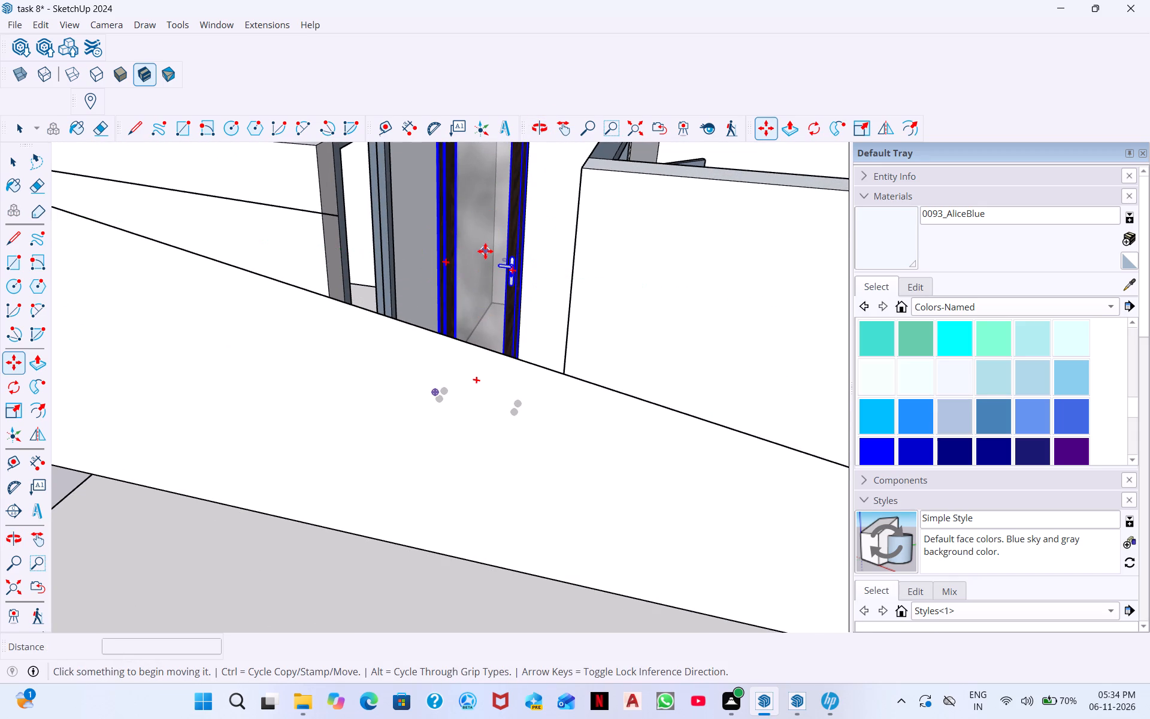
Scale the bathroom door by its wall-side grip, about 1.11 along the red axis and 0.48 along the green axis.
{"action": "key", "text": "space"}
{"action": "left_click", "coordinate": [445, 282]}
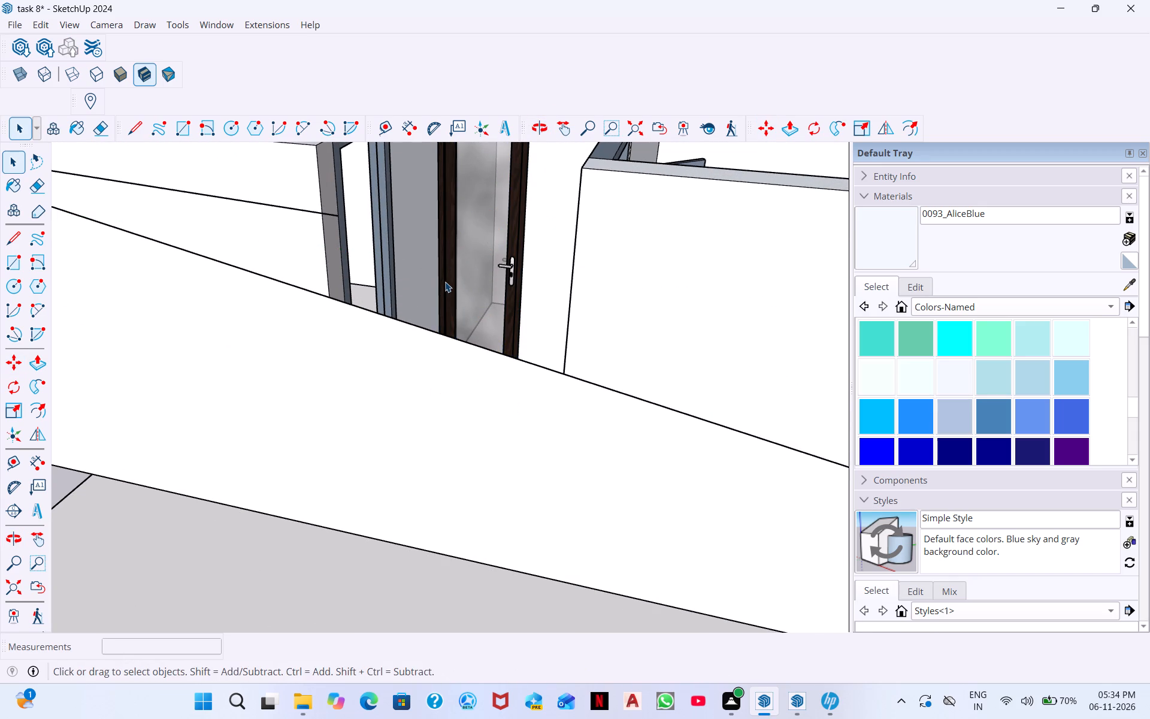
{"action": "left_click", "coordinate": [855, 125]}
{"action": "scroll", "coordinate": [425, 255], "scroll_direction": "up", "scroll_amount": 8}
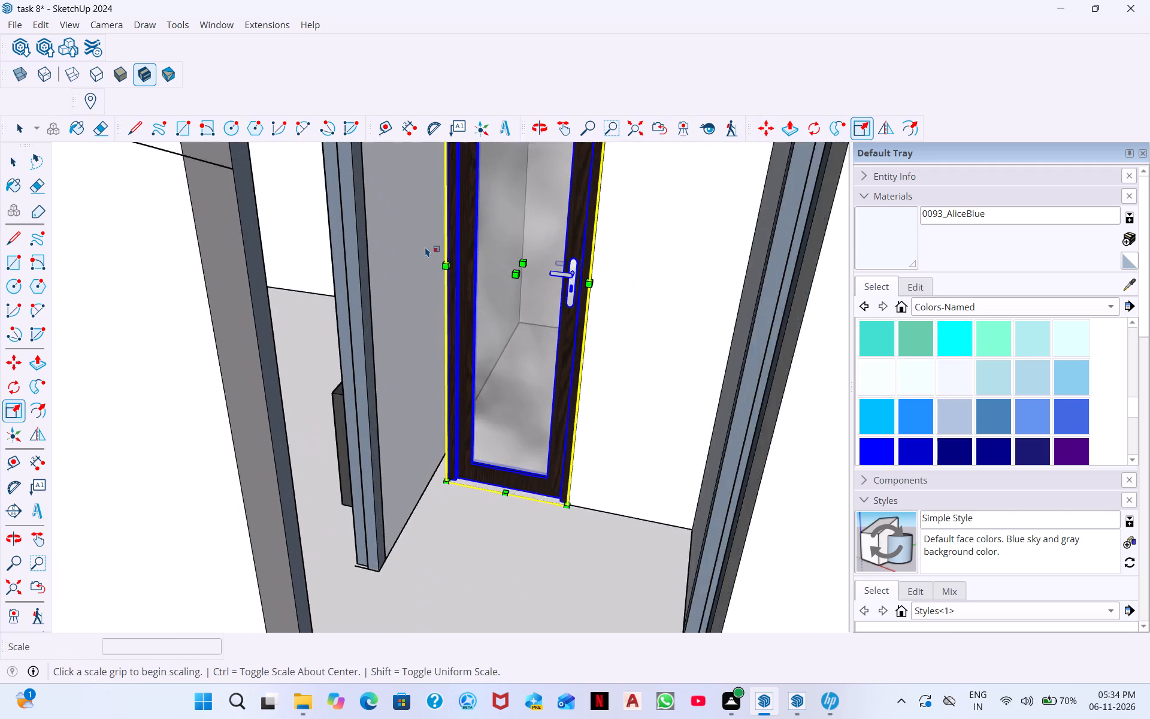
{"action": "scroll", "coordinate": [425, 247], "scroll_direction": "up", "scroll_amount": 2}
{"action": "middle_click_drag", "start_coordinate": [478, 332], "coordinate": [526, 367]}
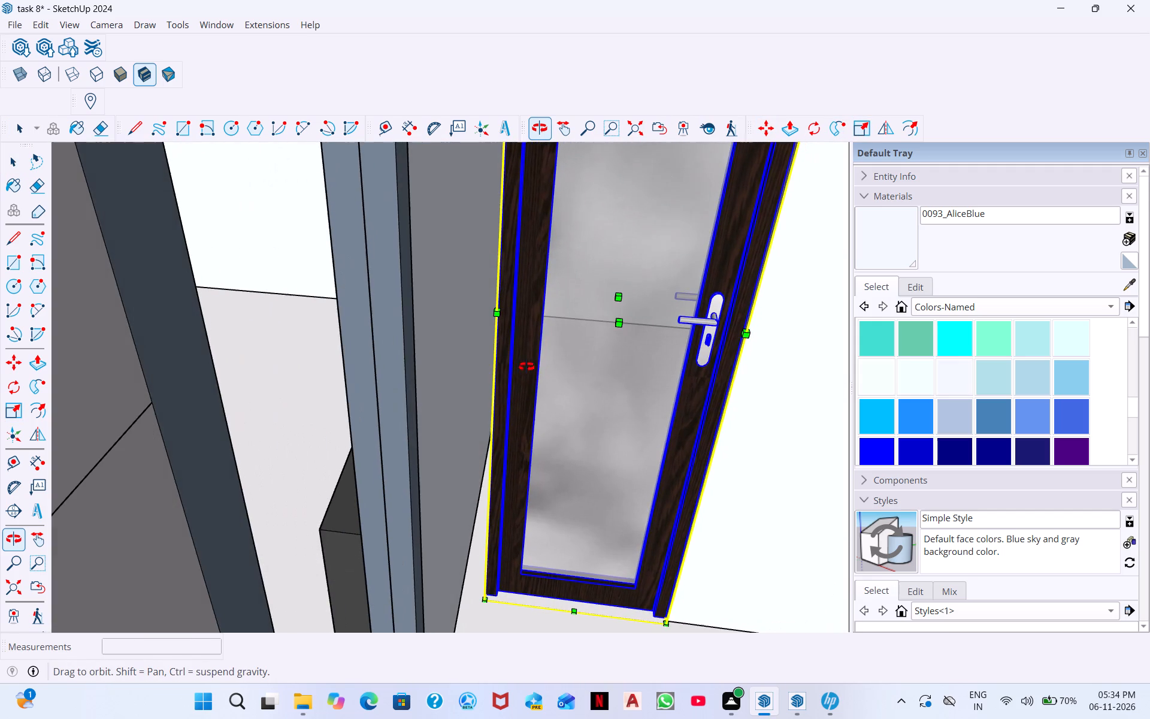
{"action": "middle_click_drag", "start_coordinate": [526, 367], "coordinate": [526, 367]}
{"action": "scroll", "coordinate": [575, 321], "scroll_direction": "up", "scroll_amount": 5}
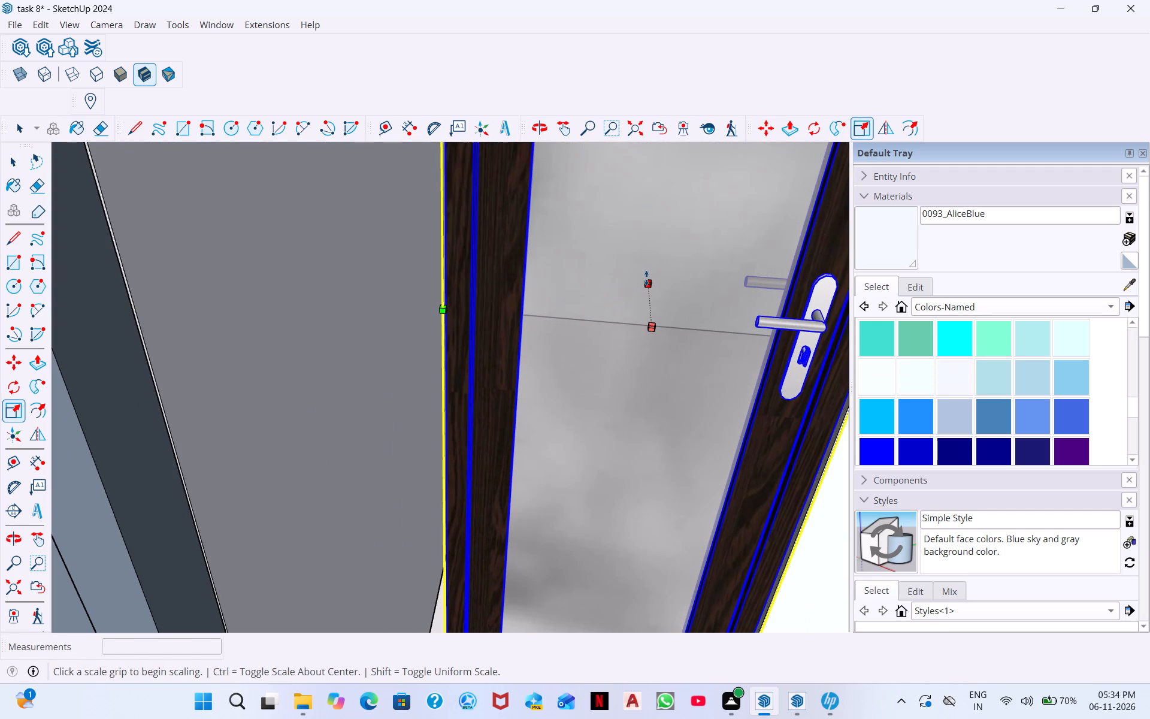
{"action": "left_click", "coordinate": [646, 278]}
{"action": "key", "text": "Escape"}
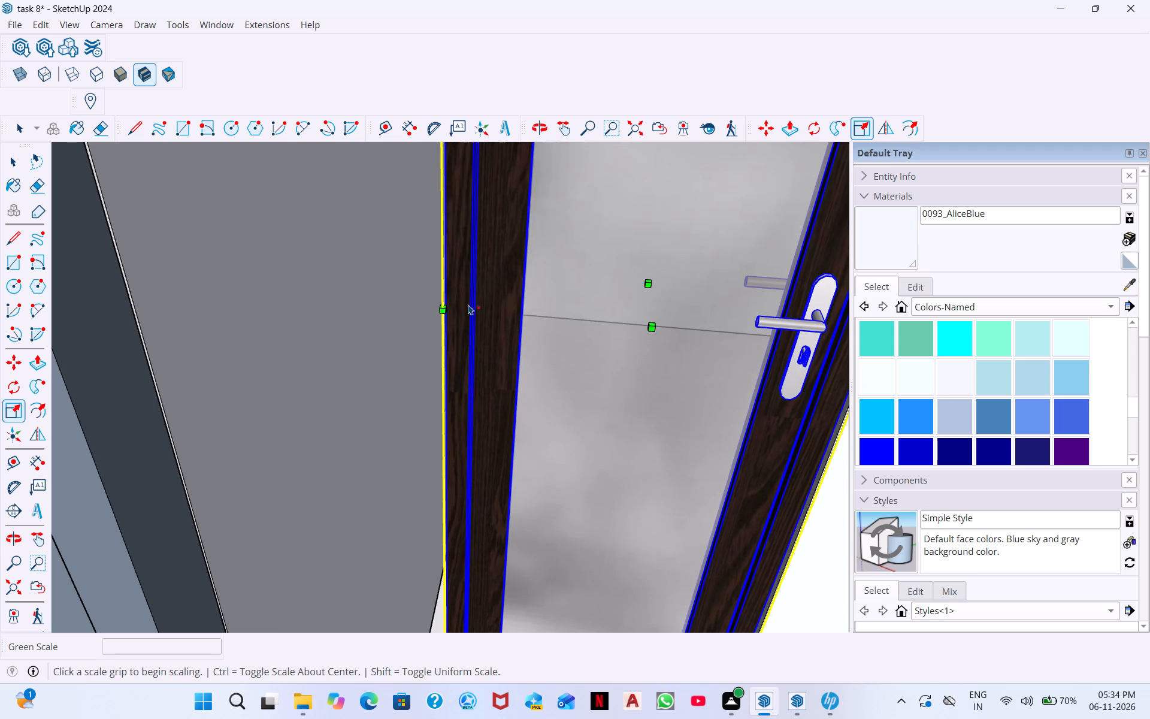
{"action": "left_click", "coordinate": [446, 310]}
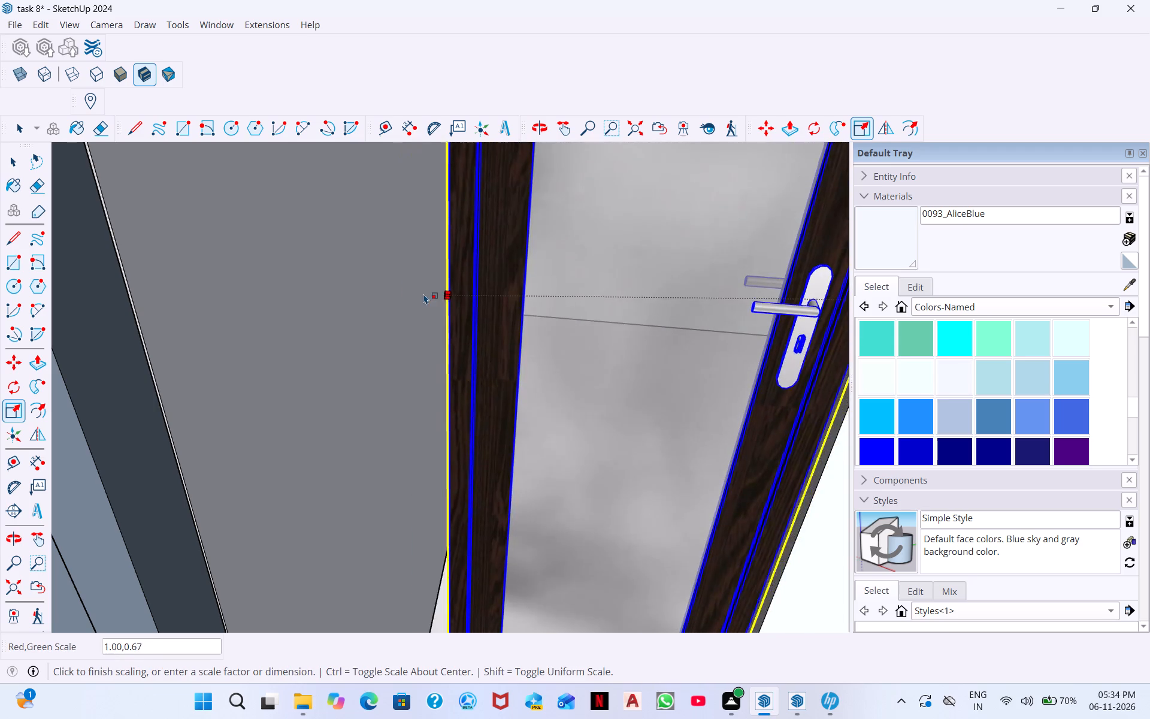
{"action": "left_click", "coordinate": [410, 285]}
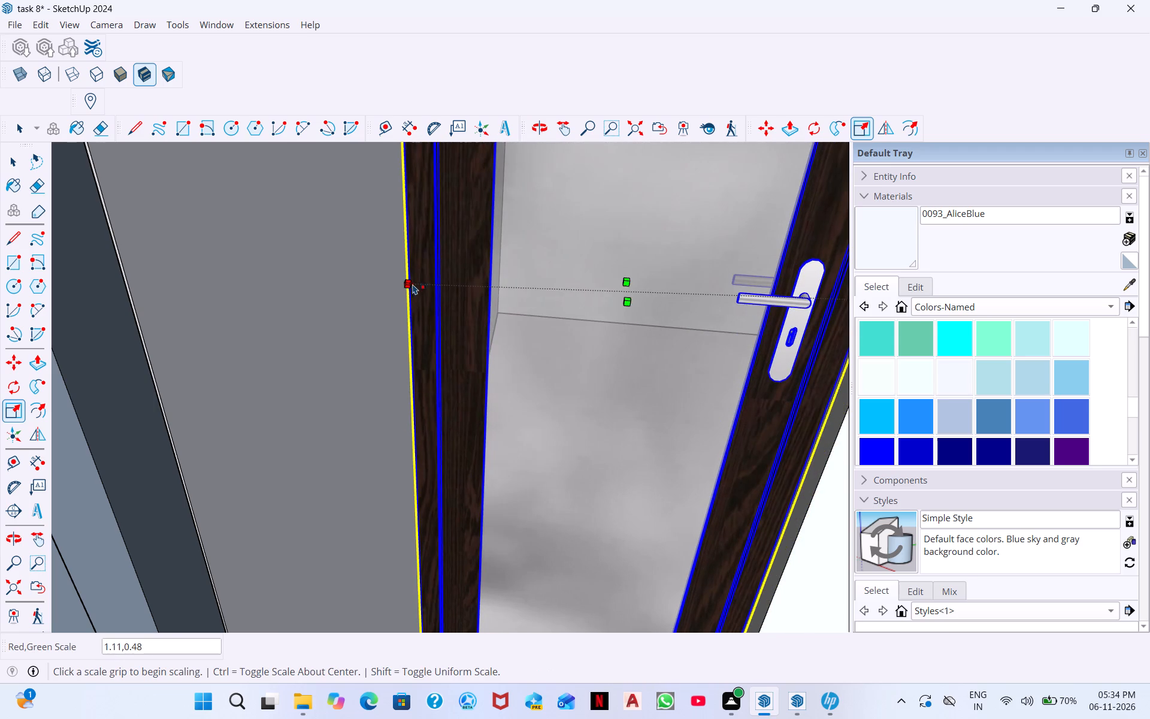
Examine how the rescaled bathroom door fits at the hallway partition, from the floor up to its top edge.
{"action": "scroll", "coordinate": [421, 283], "scroll_direction": "down", "scroll_amount": 9}
{"action": "middle_click_drag", "start_coordinate": [531, 274], "coordinate": [548, 198]}
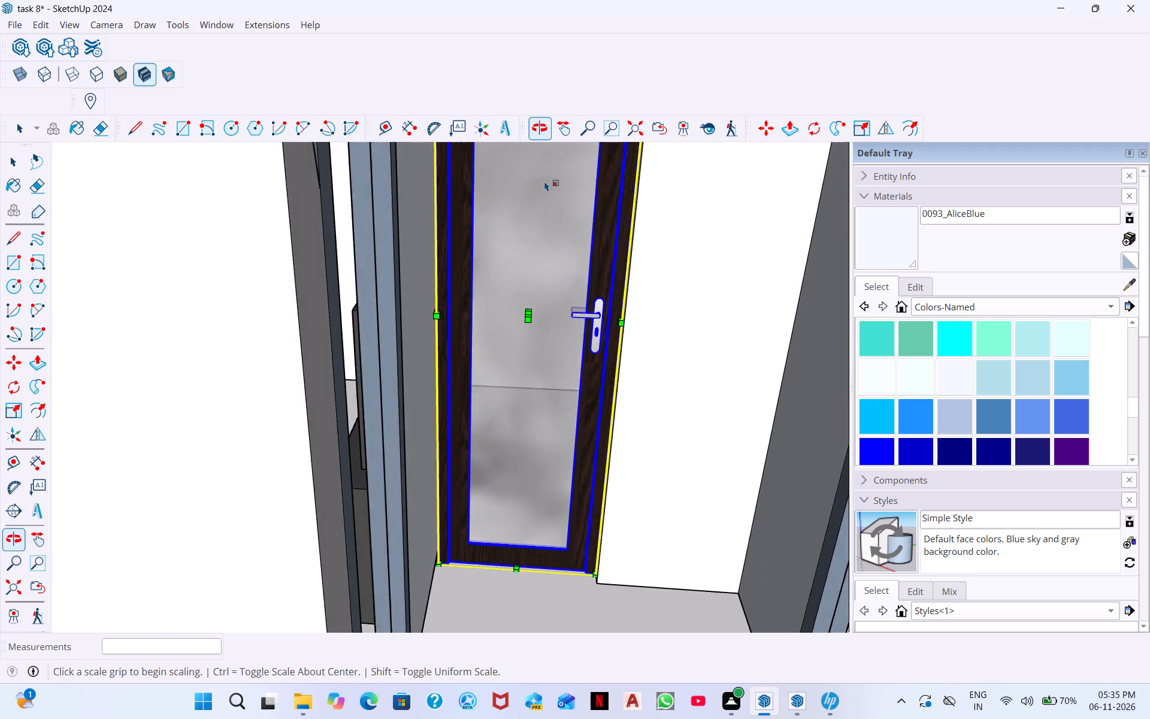
{"action": "scroll", "coordinate": [544, 181], "scroll_direction": "down", "scroll_amount": 8}
{"action": "middle_click_drag", "start_coordinate": [547, 182], "coordinate": [535, 101]}
{"action": "middle_click_drag", "start_coordinate": [567, 234], "coordinate": [556, 152]}
{"action": "scroll", "coordinate": [529, 221], "scroll_direction": "up", "scroll_amount": 7}
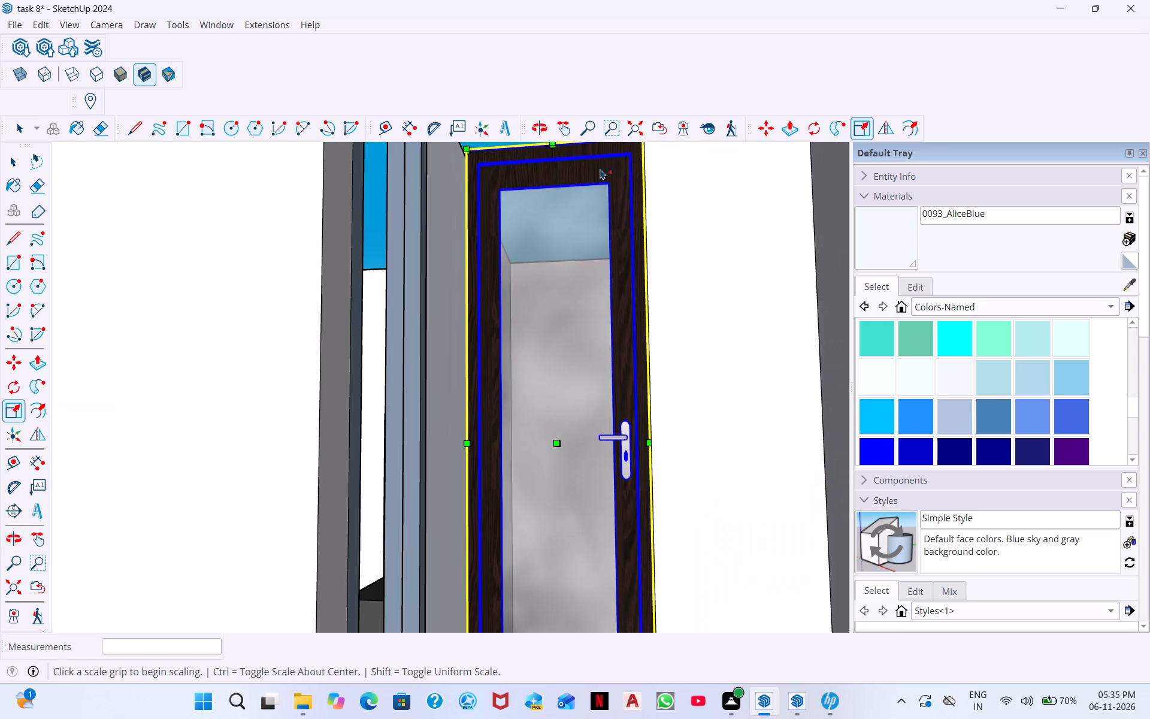
{"action": "key", "text": "Escape"}
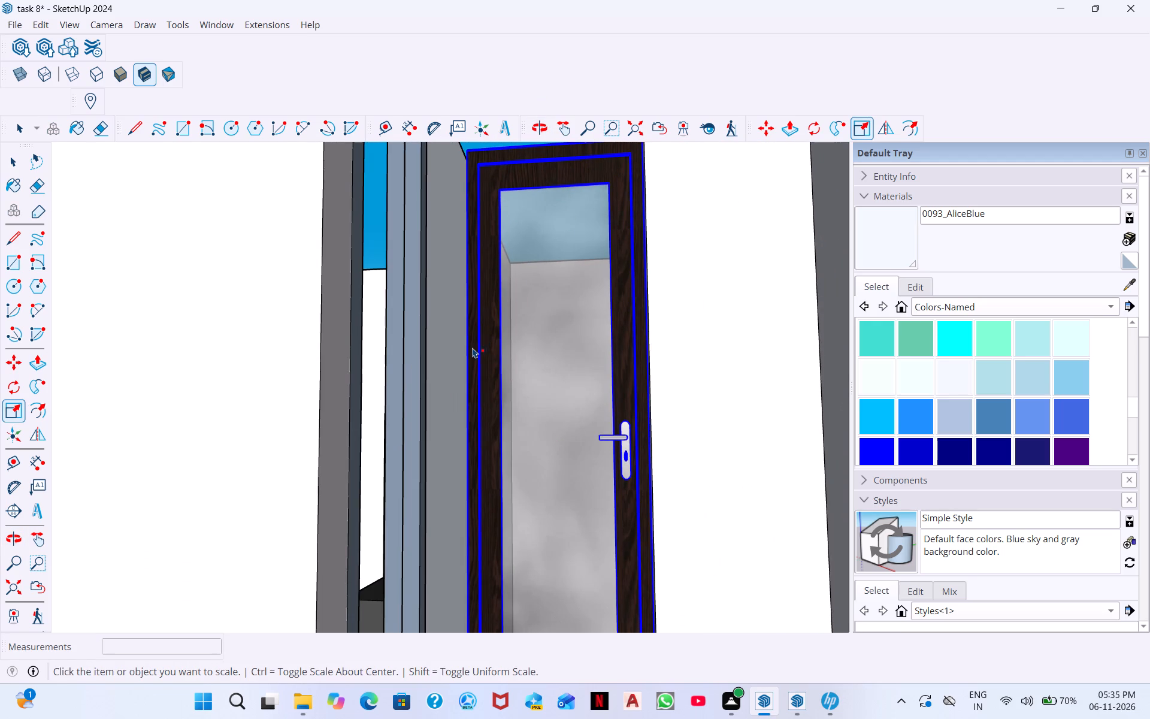
{"action": "left_click", "coordinate": [478, 357]}
{"action": "left_click", "coordinate": [480, 358]}
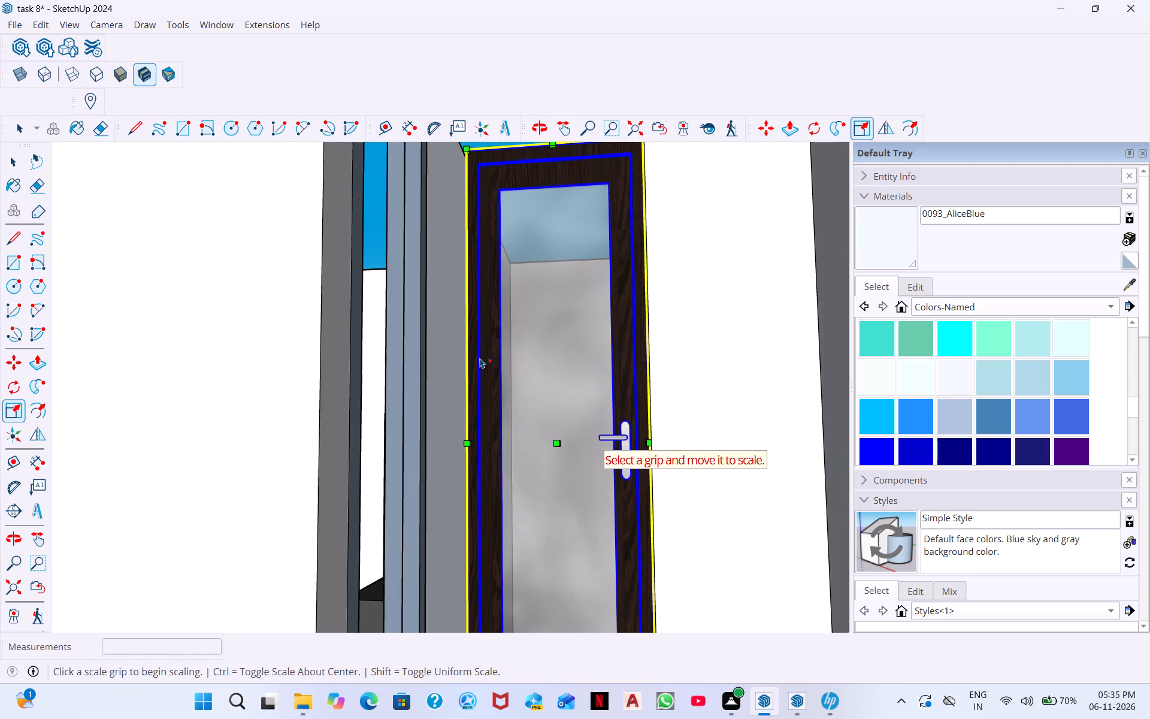
{"action": "key", "text": "Escape"}
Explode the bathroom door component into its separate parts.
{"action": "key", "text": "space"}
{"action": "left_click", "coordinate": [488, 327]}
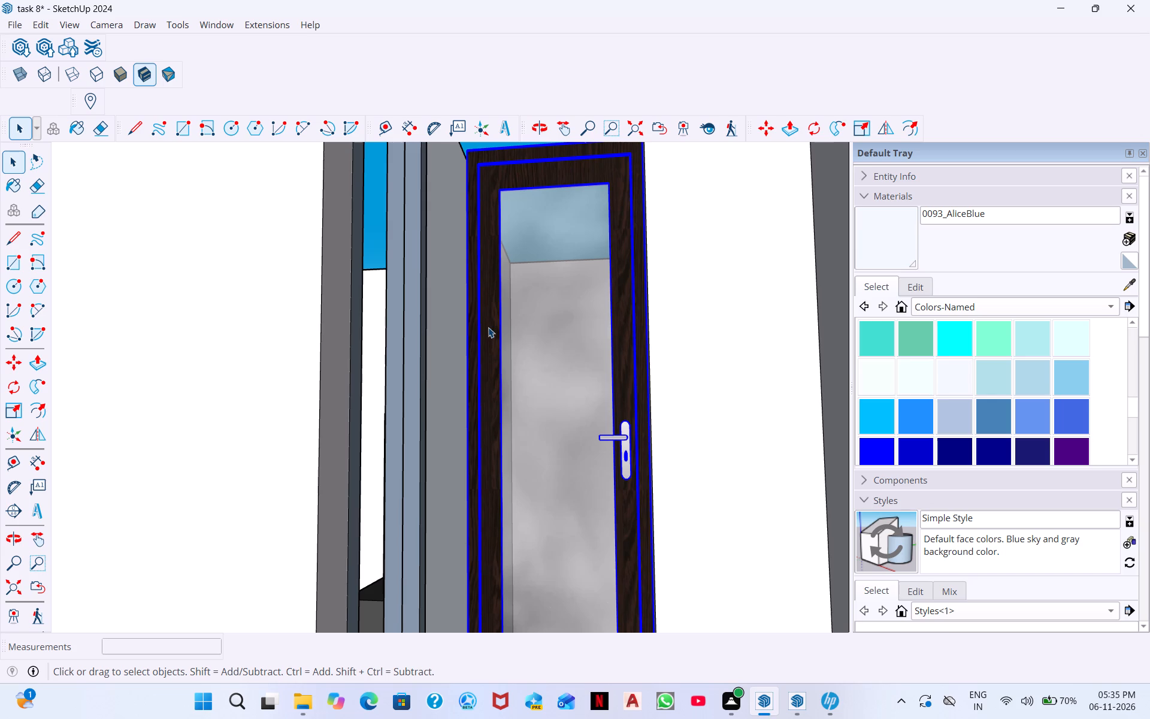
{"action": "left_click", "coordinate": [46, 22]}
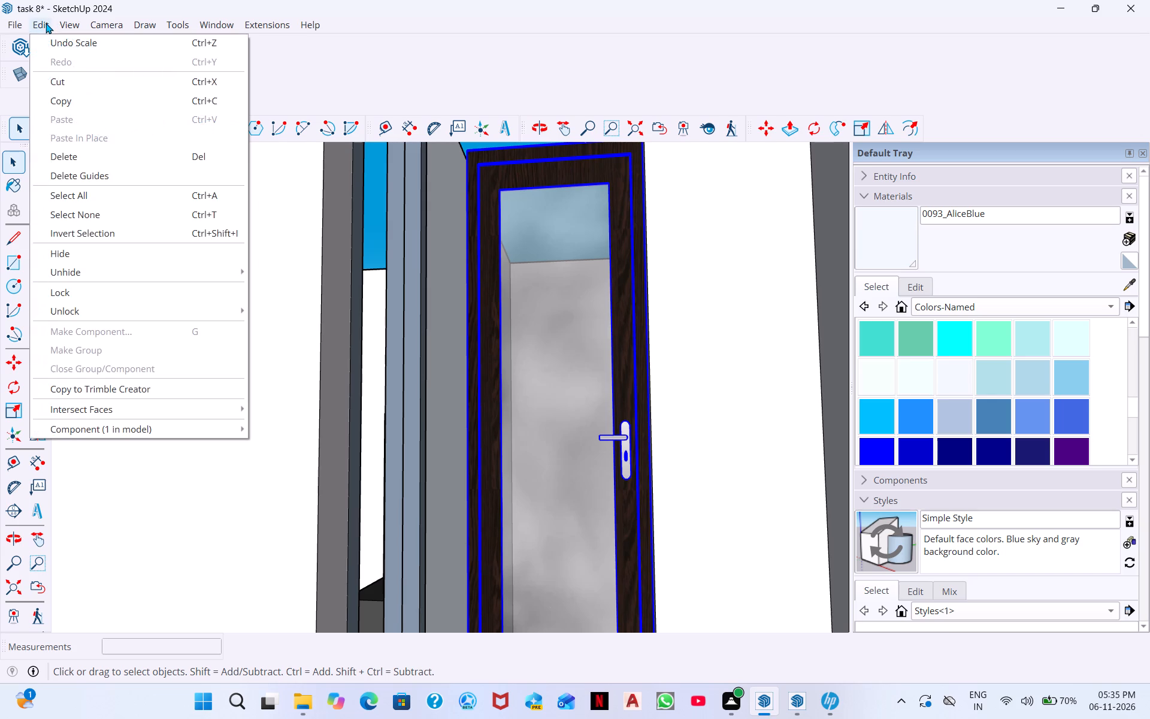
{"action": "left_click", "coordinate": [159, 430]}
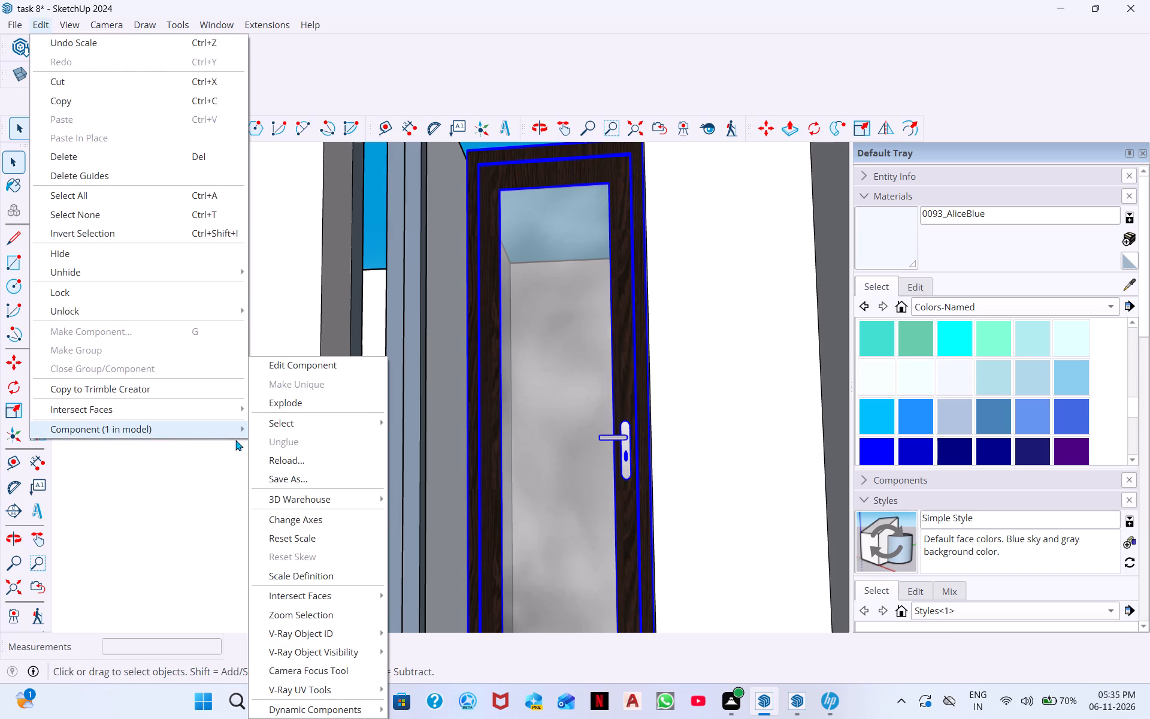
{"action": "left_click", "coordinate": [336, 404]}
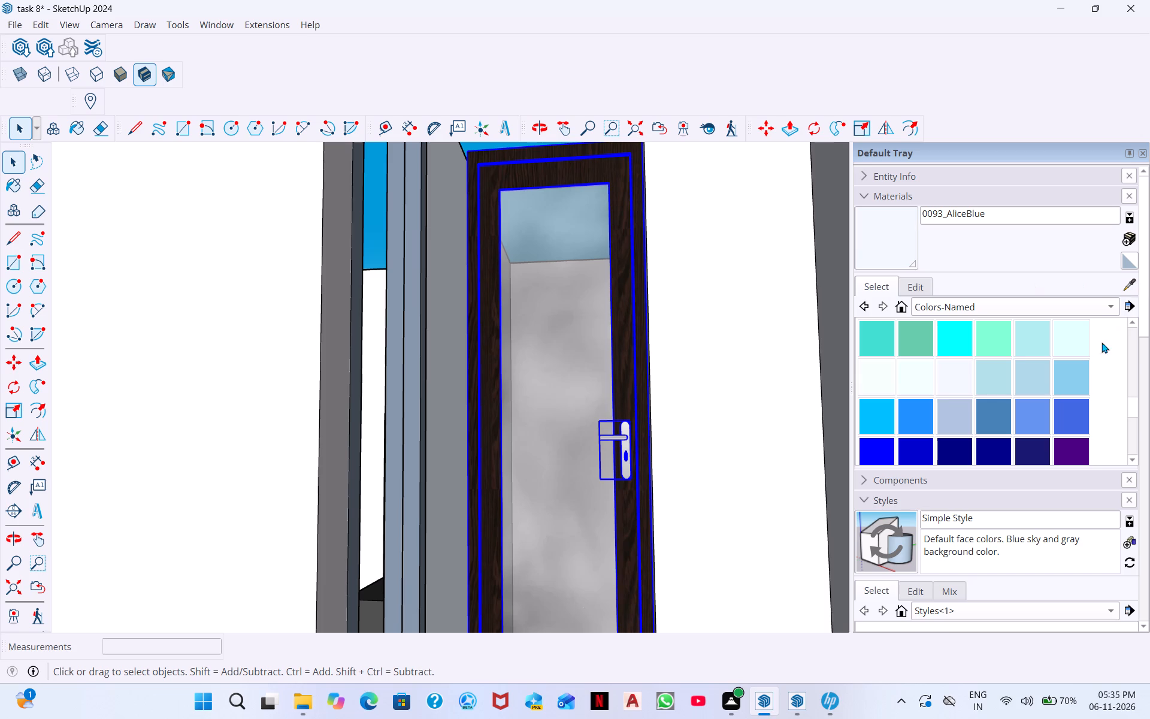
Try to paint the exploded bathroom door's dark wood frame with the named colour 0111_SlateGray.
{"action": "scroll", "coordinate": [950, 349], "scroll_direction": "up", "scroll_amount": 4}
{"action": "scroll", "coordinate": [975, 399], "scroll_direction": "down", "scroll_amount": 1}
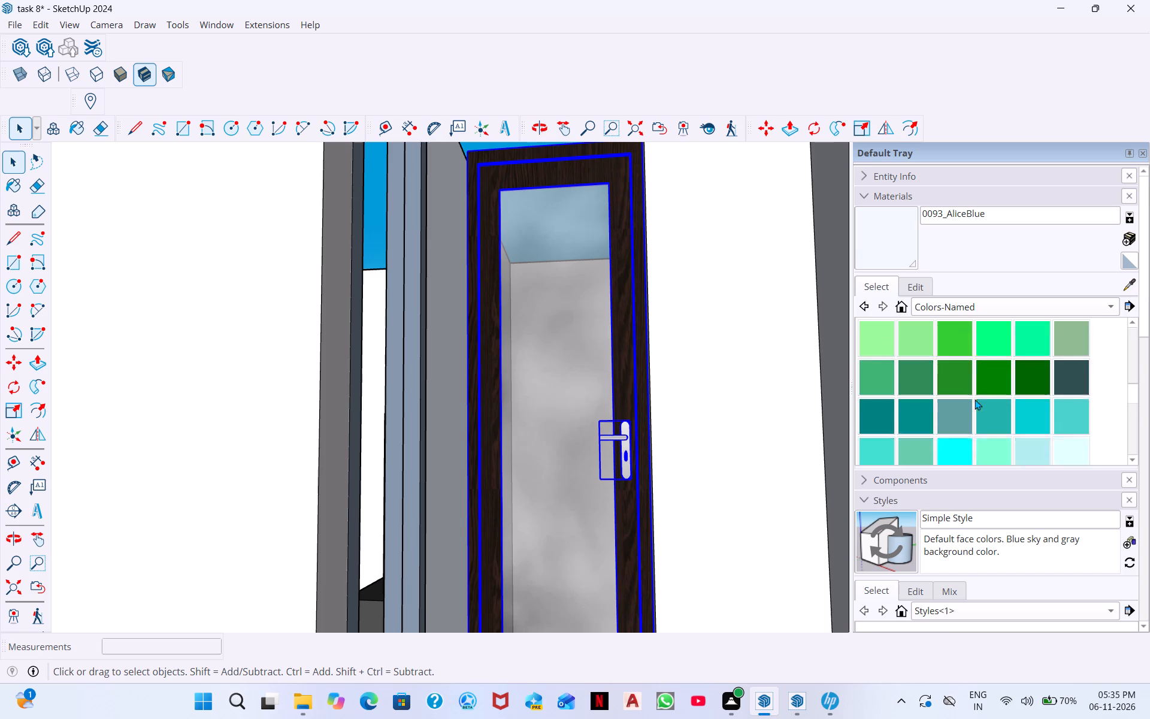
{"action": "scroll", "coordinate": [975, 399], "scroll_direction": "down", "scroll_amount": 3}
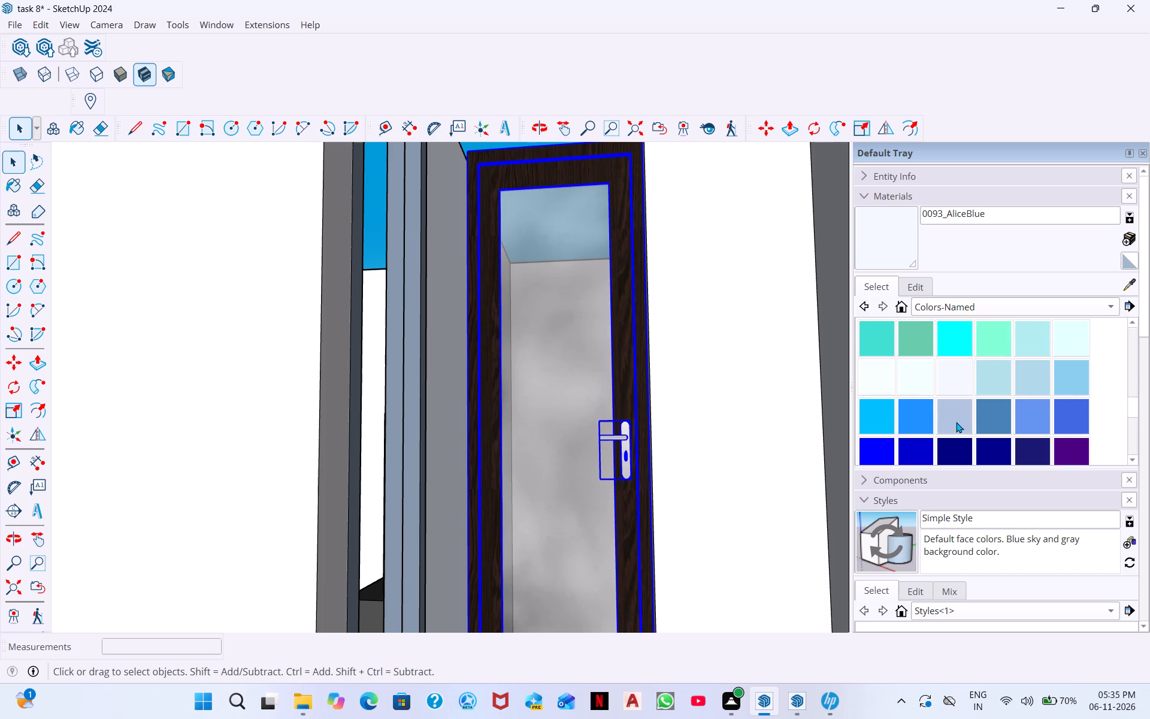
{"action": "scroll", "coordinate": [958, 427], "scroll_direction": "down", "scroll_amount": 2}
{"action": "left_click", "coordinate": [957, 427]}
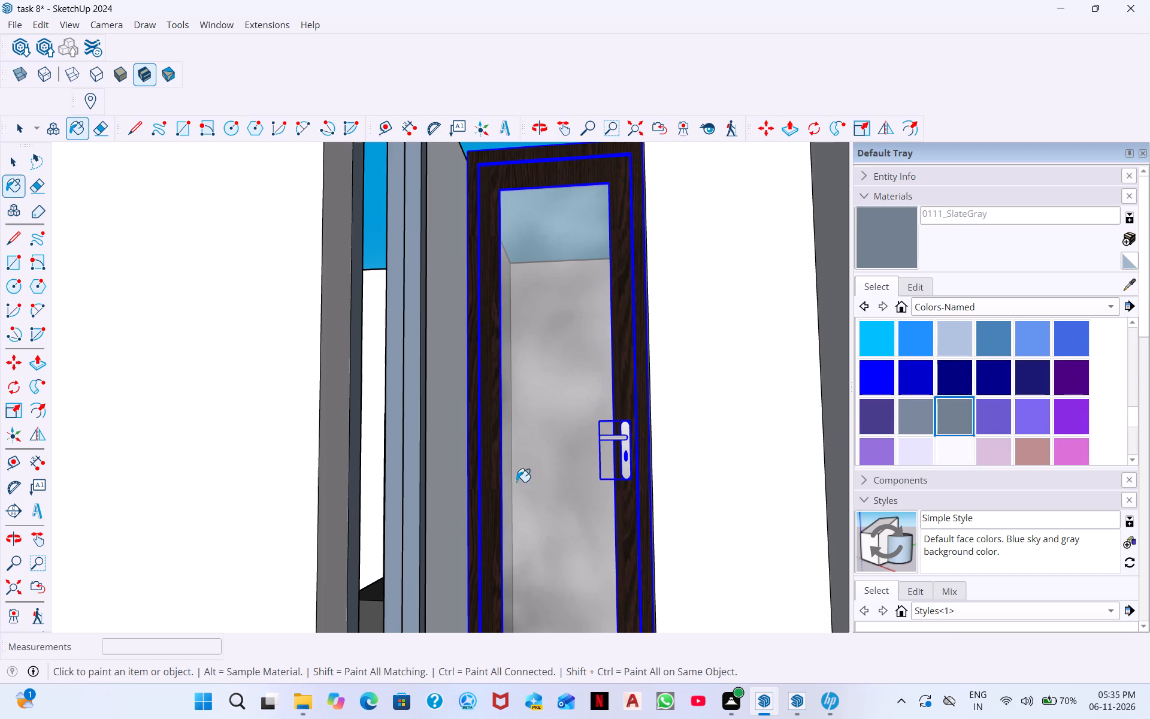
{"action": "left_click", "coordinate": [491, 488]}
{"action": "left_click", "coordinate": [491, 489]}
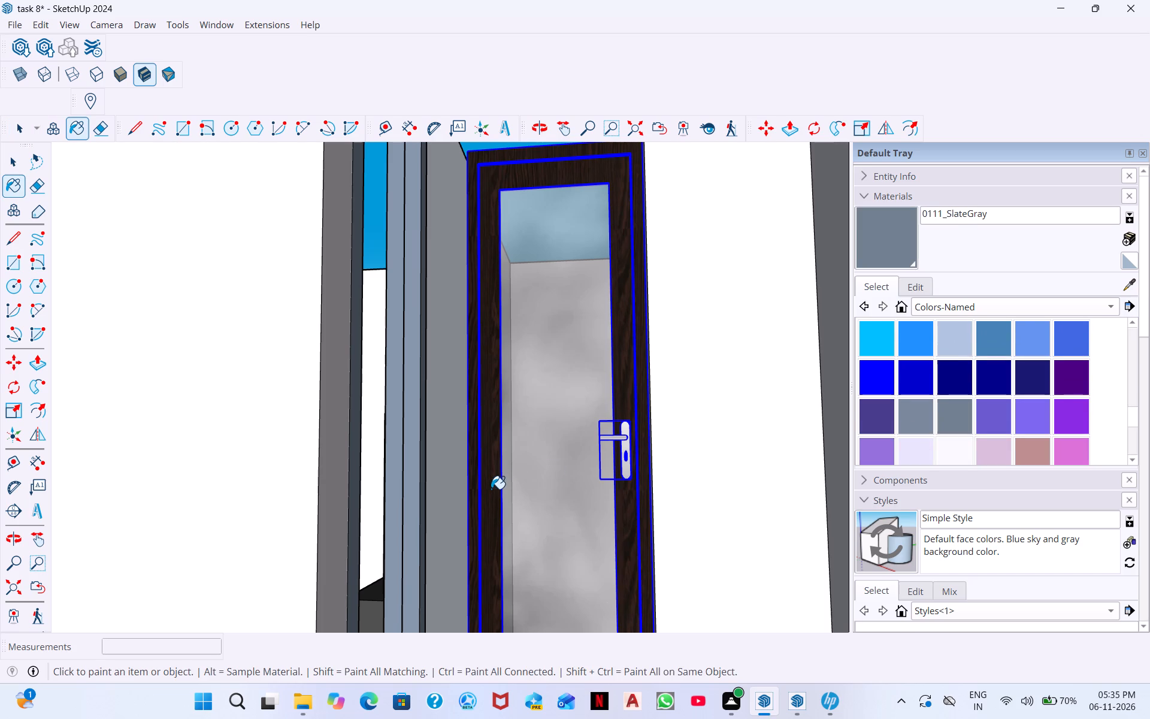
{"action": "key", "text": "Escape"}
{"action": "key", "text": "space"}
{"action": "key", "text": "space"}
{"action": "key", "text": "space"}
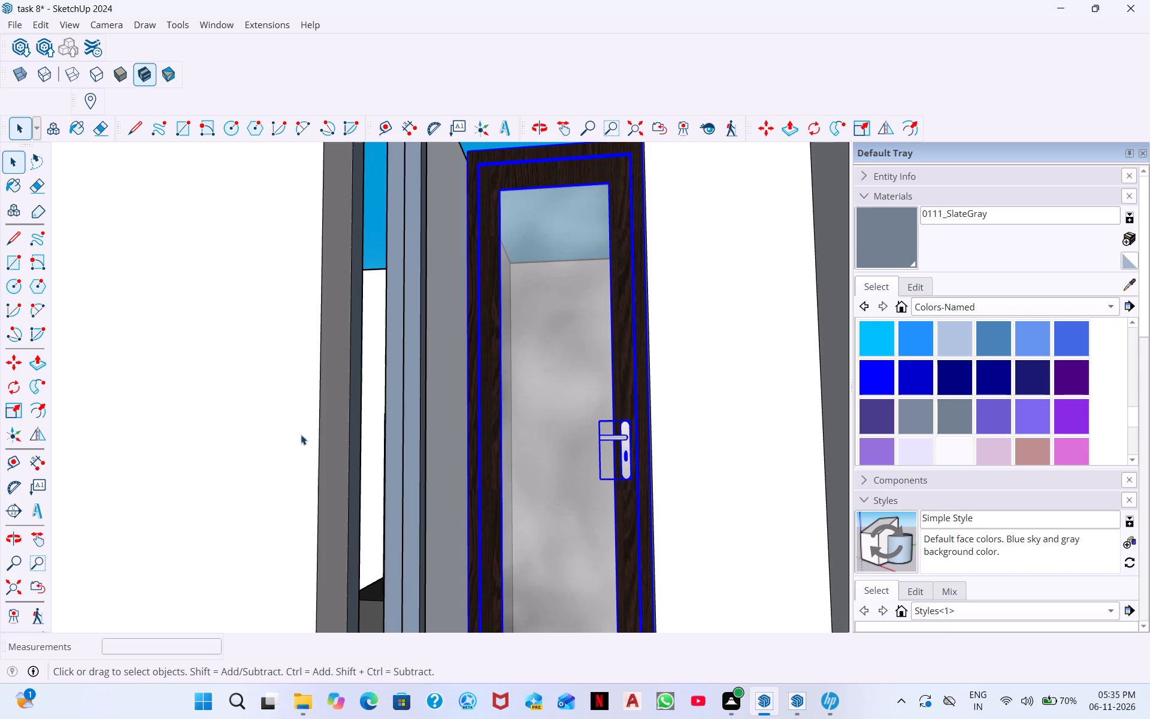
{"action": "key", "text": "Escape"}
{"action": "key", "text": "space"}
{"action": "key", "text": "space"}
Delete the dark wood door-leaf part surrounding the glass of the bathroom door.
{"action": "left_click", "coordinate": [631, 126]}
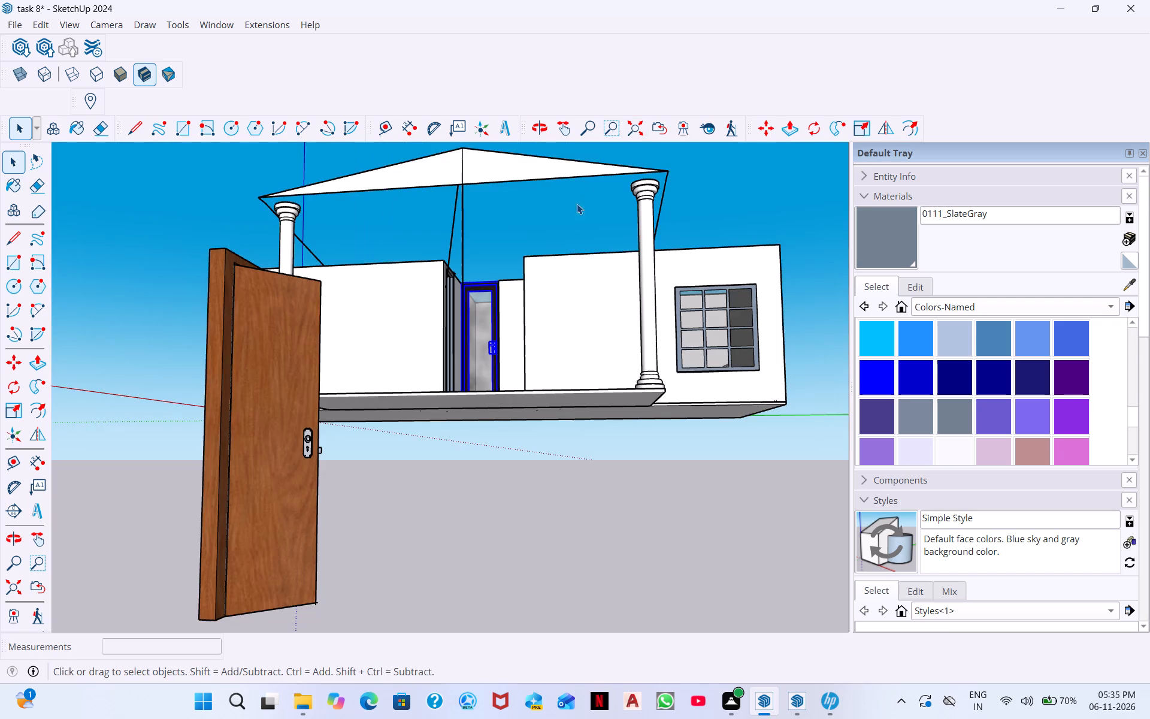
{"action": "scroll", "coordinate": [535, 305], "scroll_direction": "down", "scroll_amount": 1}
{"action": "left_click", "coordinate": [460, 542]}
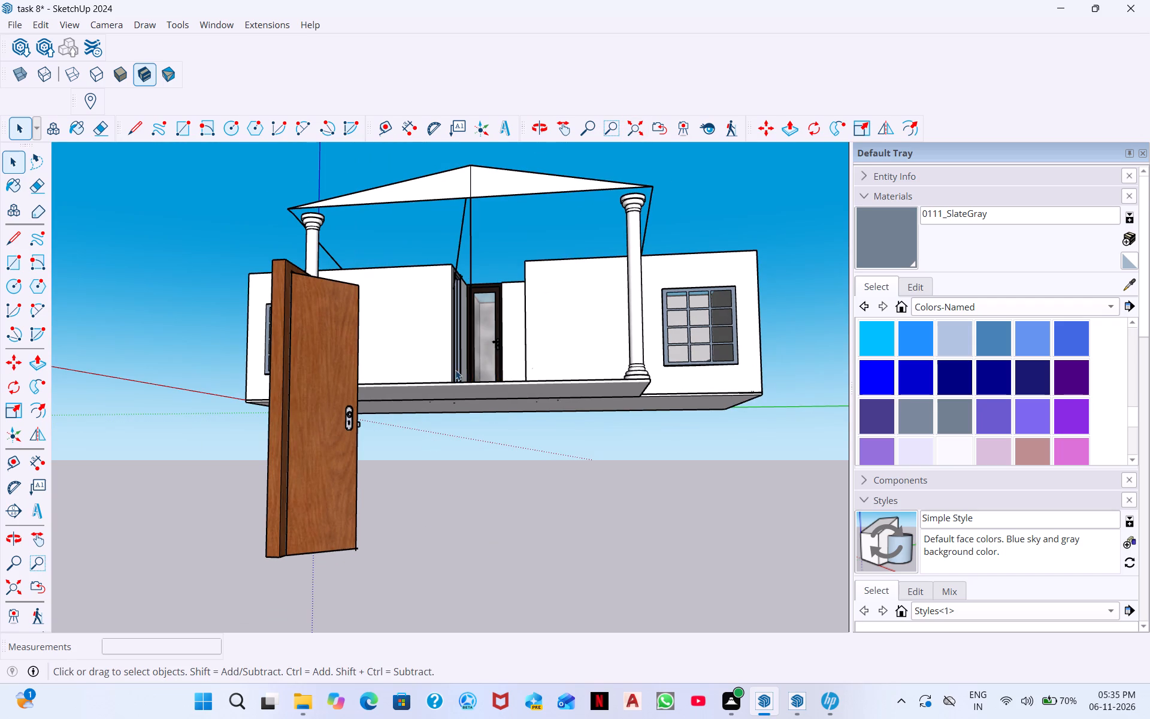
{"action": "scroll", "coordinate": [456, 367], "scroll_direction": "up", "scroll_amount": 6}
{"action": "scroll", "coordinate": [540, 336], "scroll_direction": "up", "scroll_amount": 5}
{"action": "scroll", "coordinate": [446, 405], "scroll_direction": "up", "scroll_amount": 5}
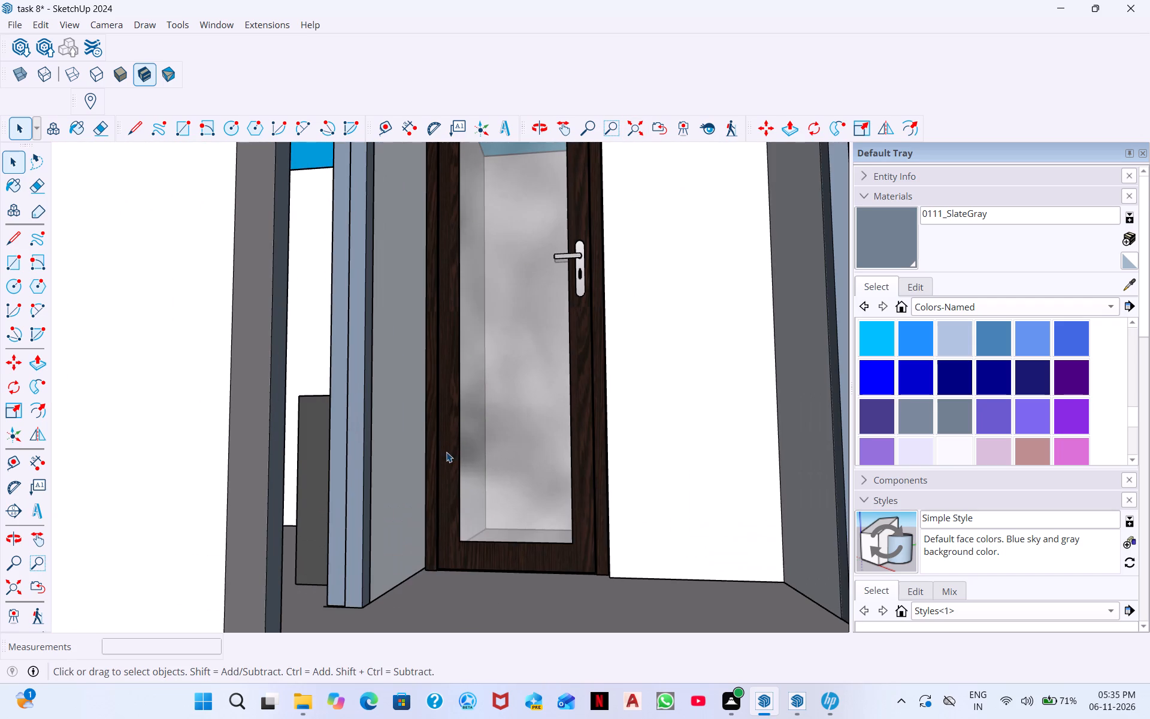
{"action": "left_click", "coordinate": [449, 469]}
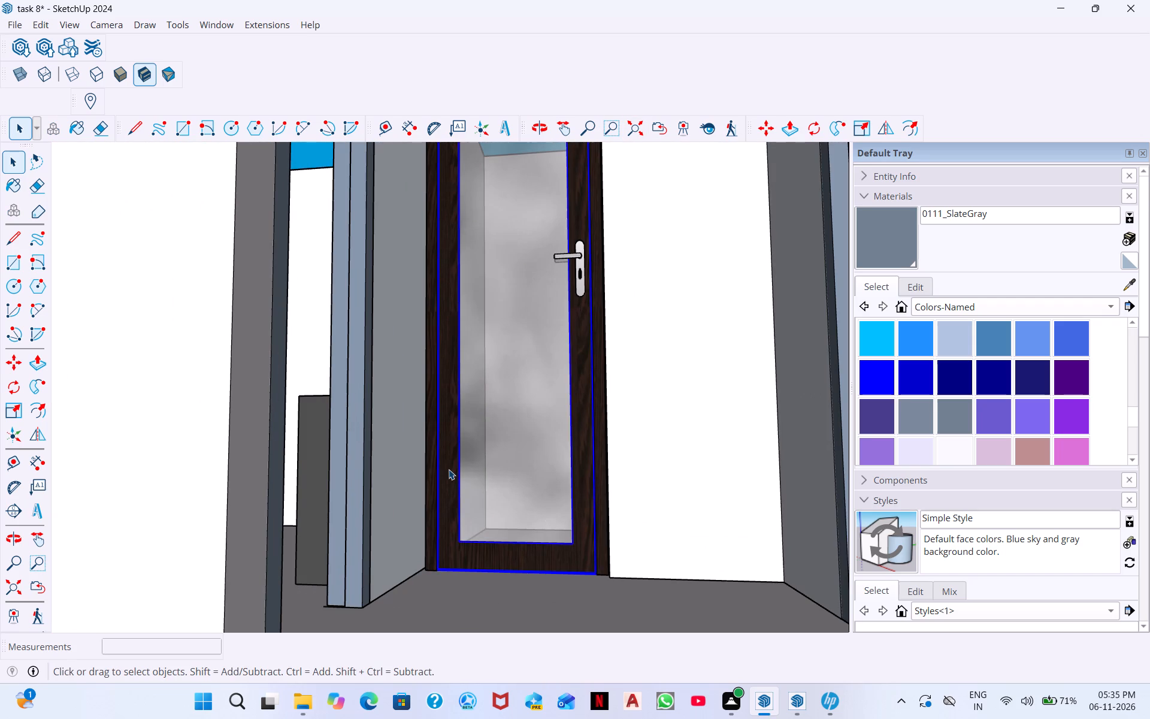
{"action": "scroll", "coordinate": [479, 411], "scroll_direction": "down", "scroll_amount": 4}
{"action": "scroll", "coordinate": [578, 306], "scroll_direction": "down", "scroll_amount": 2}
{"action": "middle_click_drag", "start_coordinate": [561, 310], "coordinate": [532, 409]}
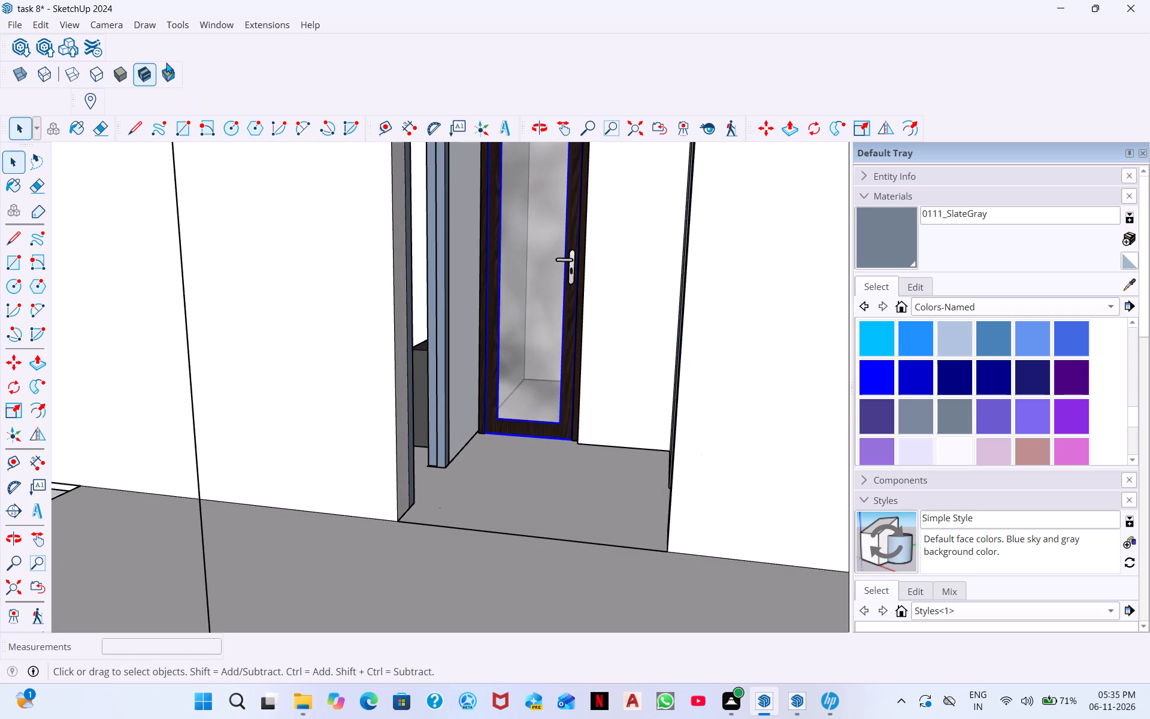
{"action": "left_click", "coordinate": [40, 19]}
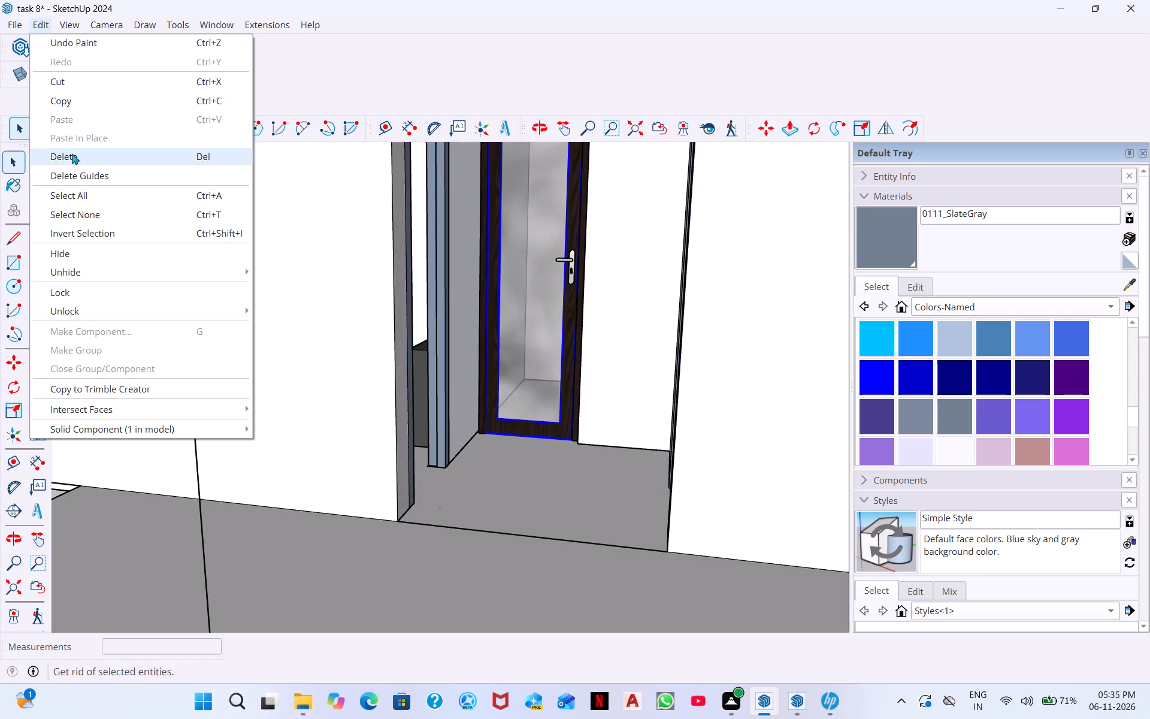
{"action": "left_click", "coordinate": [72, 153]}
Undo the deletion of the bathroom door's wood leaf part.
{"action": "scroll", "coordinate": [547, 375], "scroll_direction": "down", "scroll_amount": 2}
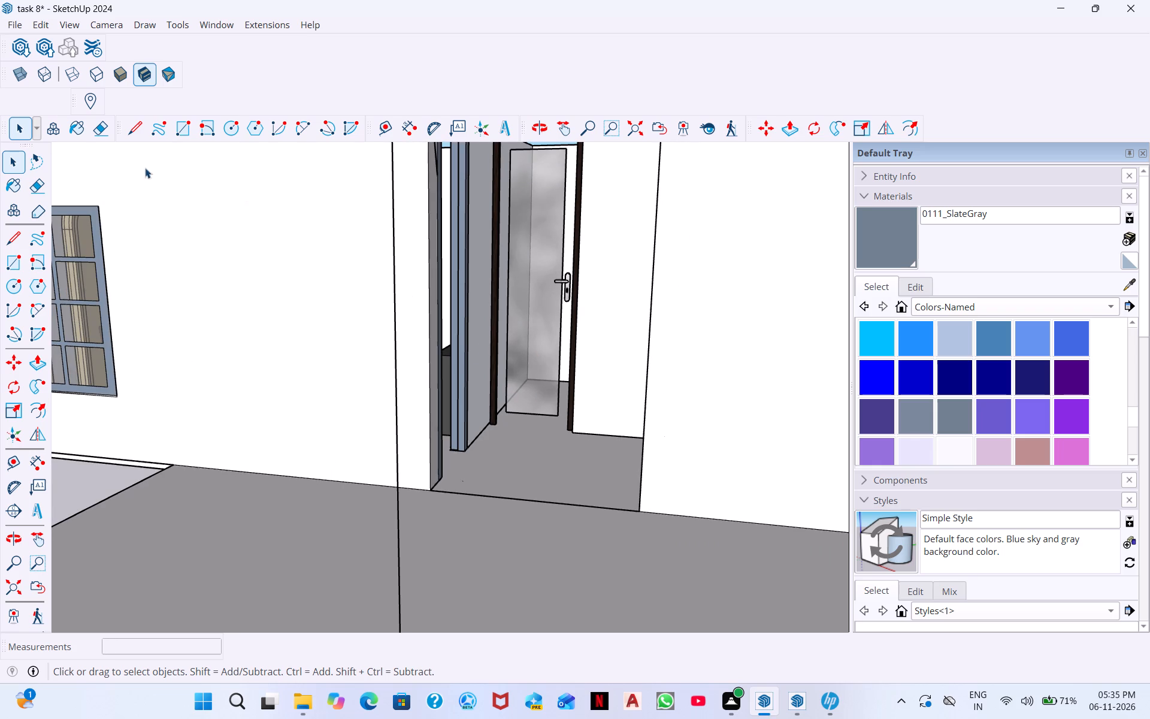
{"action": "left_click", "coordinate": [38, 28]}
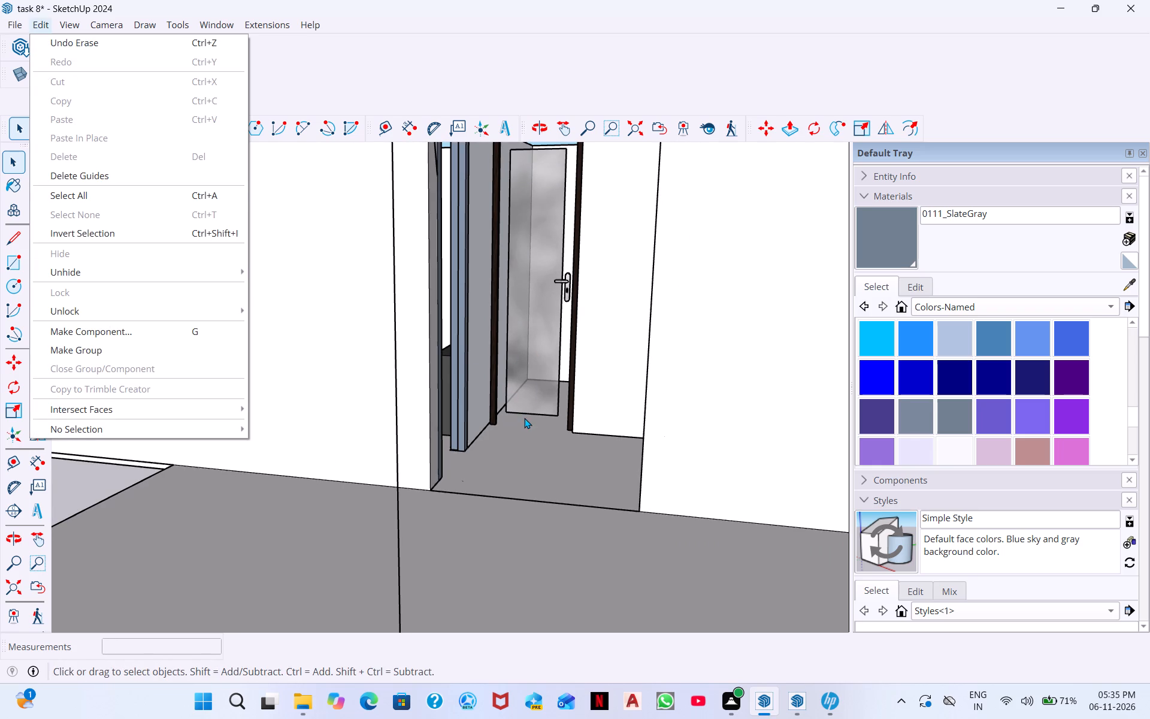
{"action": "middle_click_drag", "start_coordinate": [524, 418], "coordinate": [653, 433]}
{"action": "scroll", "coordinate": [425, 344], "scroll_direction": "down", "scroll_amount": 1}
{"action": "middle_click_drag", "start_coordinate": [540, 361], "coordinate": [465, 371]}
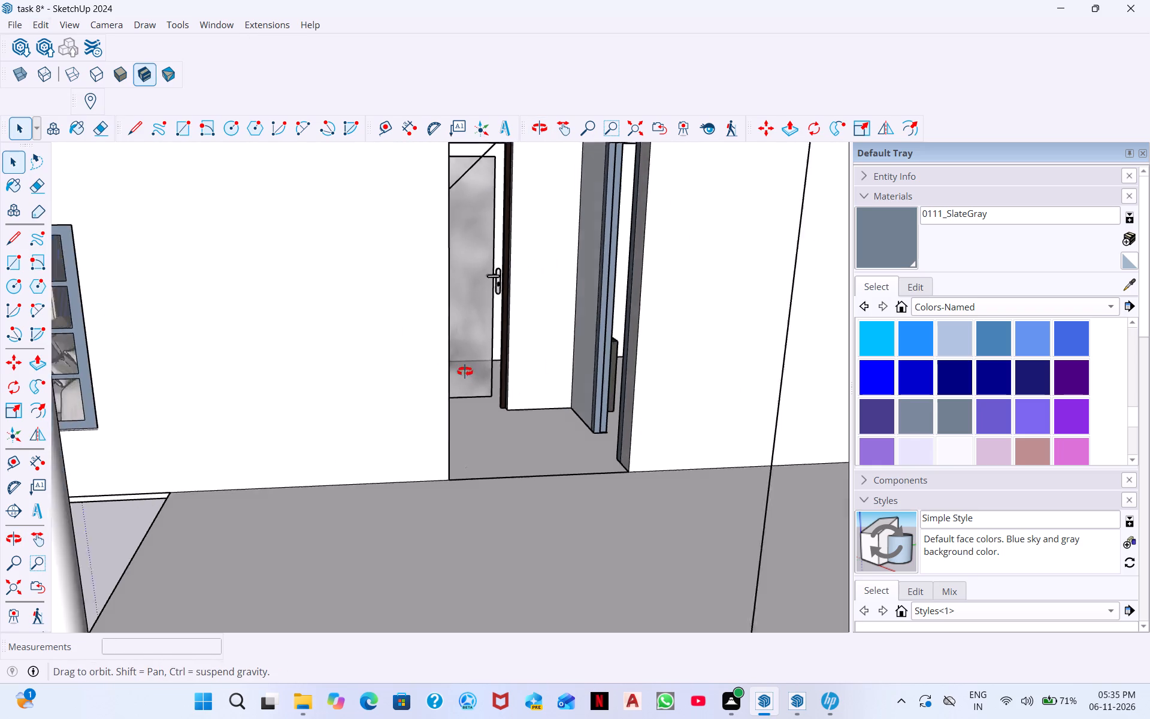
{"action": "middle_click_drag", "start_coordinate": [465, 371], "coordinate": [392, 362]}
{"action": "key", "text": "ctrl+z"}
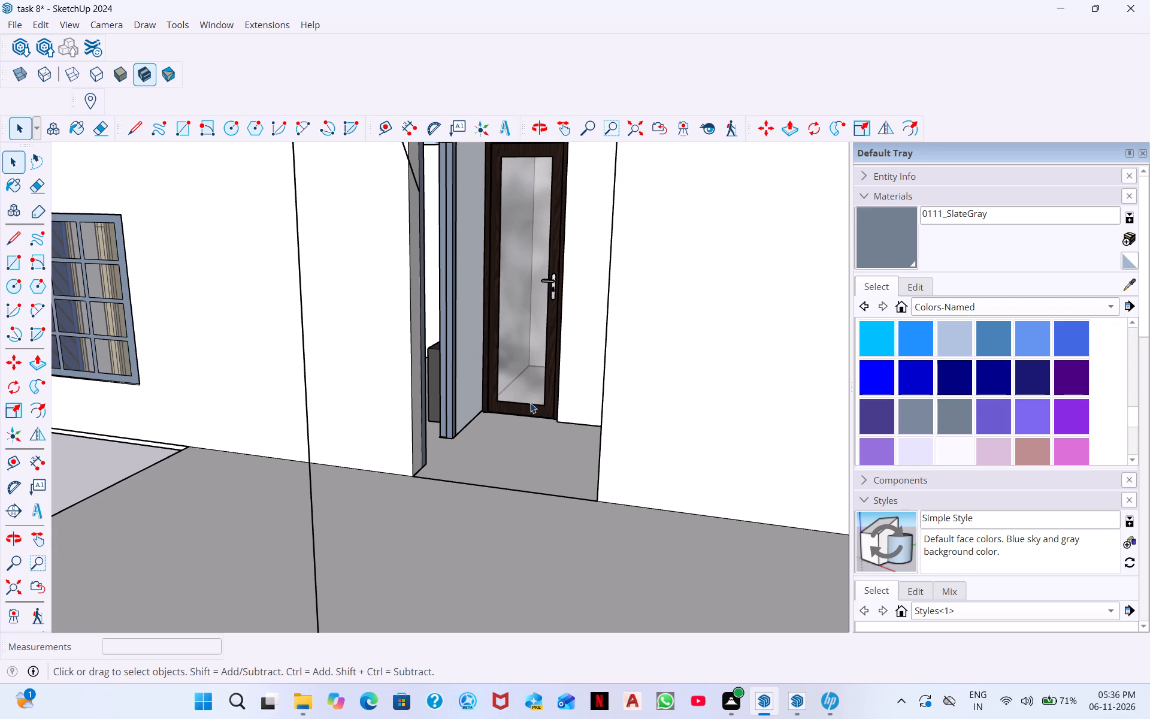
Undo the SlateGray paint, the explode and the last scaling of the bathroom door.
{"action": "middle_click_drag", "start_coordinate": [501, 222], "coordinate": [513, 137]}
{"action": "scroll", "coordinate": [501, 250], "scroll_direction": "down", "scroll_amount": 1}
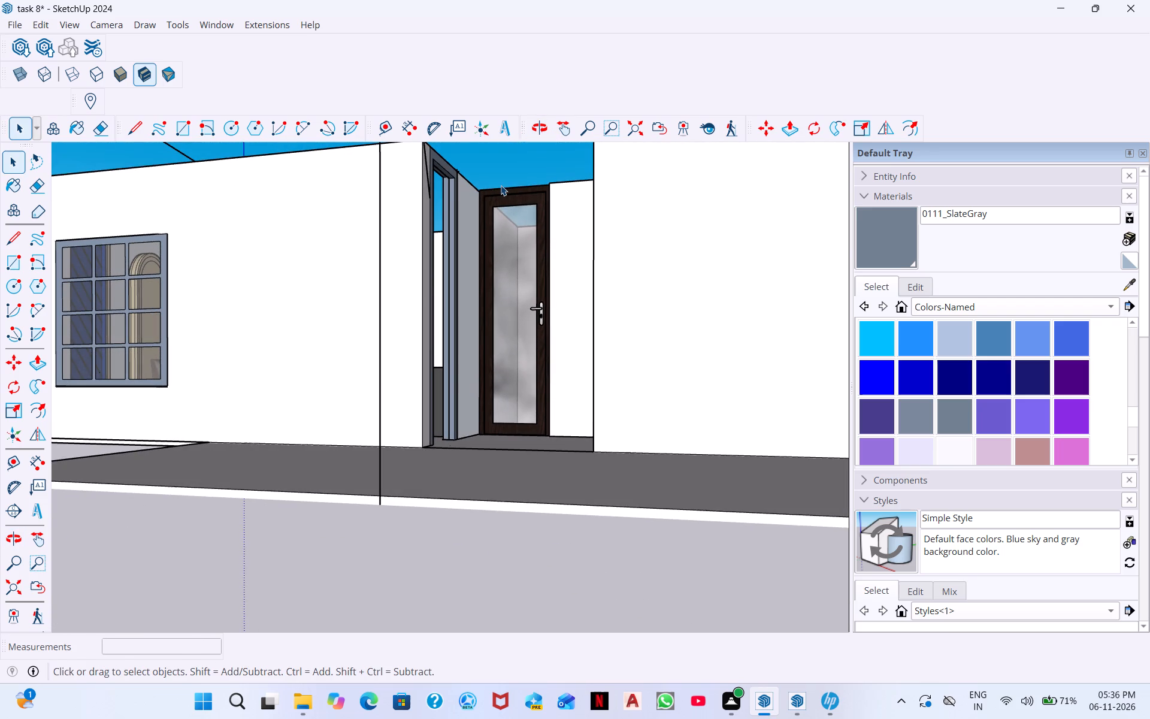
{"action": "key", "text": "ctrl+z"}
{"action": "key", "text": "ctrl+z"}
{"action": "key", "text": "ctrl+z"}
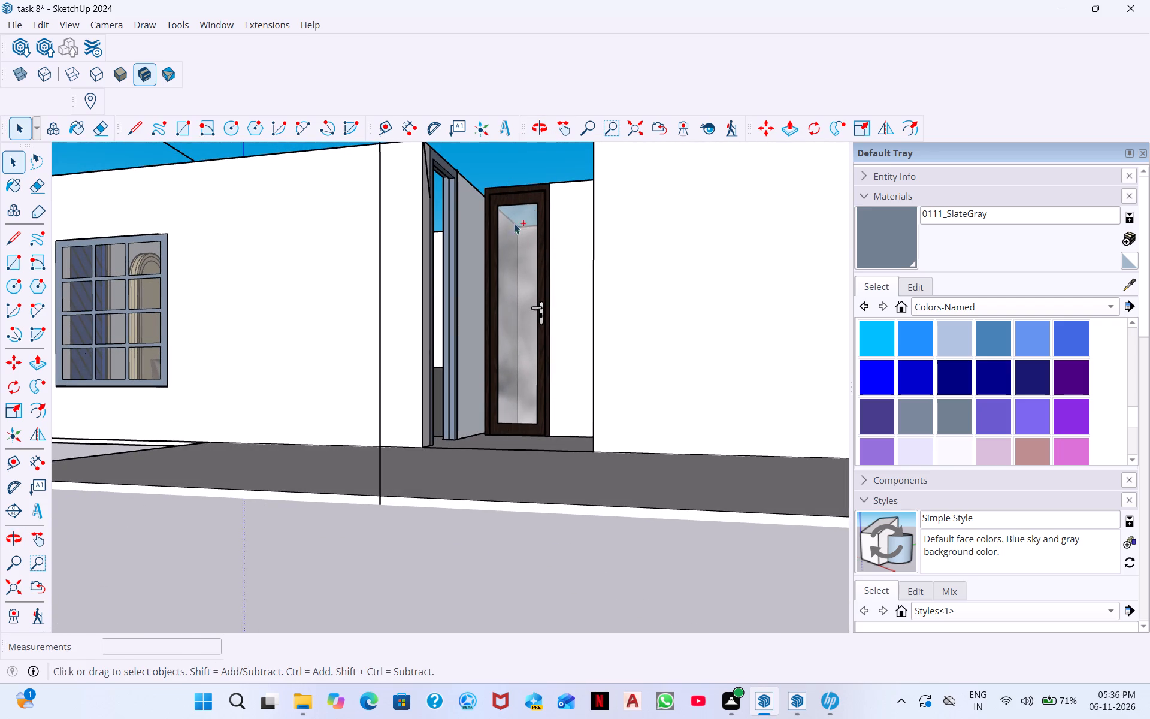
Delete the dark wood glazed bathroom door from the hallway's inner partition.
{"action": "left_click", "coordinate": [486, 272]}
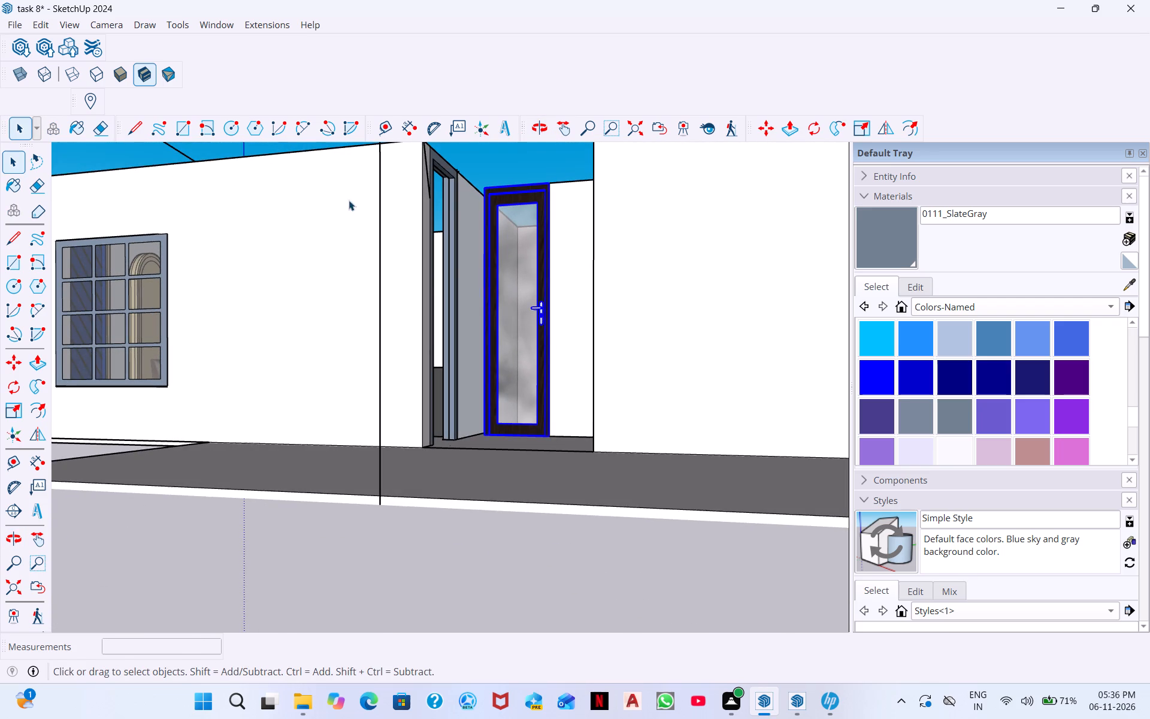
{"action": "left_click", "coordinate": [44, 21]}
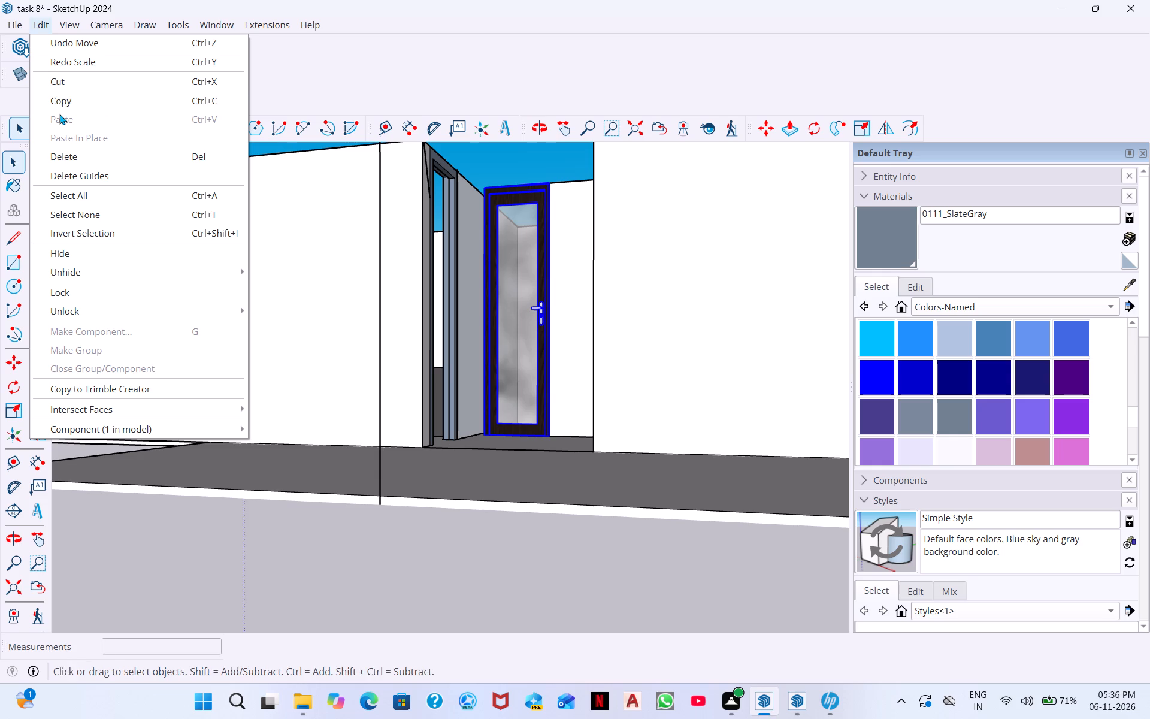
{"action": "left_click", "coordinate": [77, 159]}
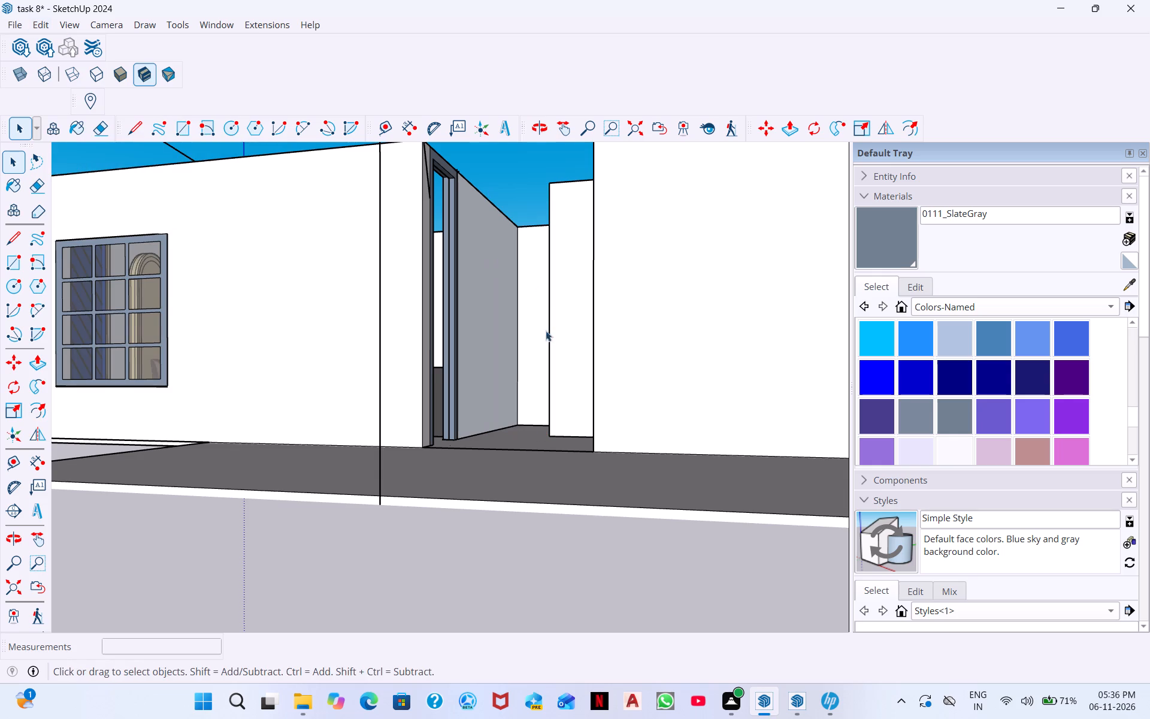
Delete the spare brown wooden door standing on the ground in front of the house.
{"action": "middle_click_drag", "start_coordinate": [548, 341], "coordinate": [551, 377]}
{"action": "scroll", "coordinate": [551, 376], "scroll_direction": "down", "scroll_amount": 5}
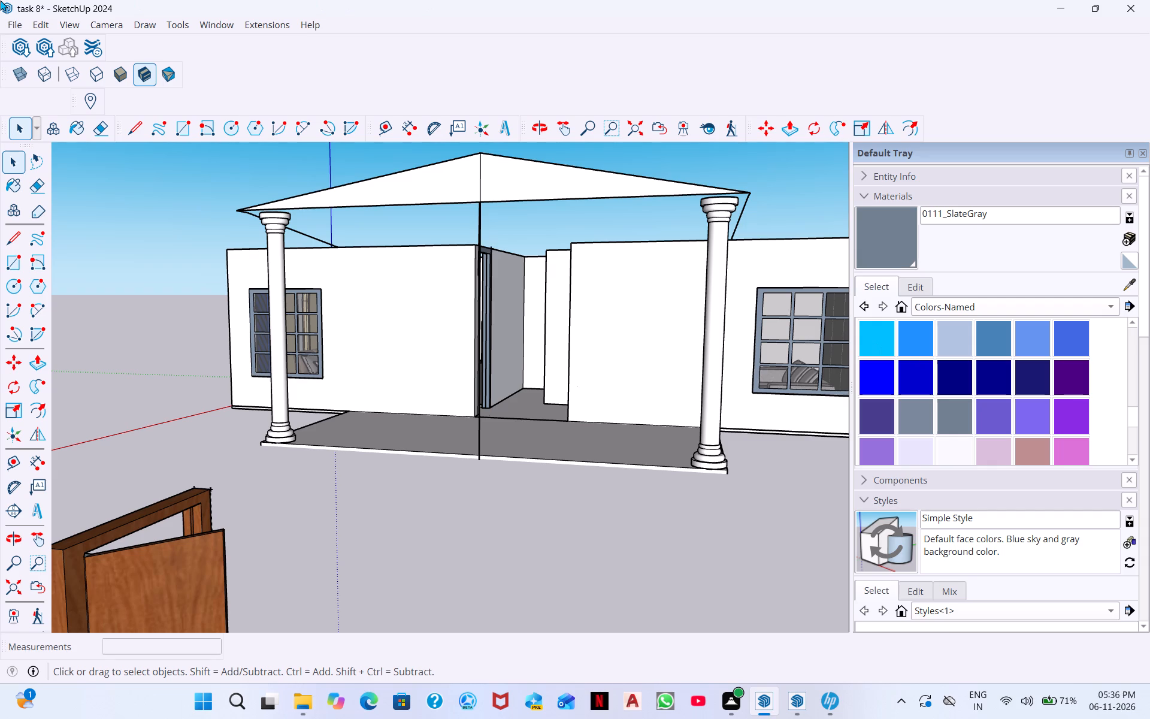
{"action": "scroll", "coordinate": [287, 505], "scroll_direction": "down", "scroll_amount": 3}
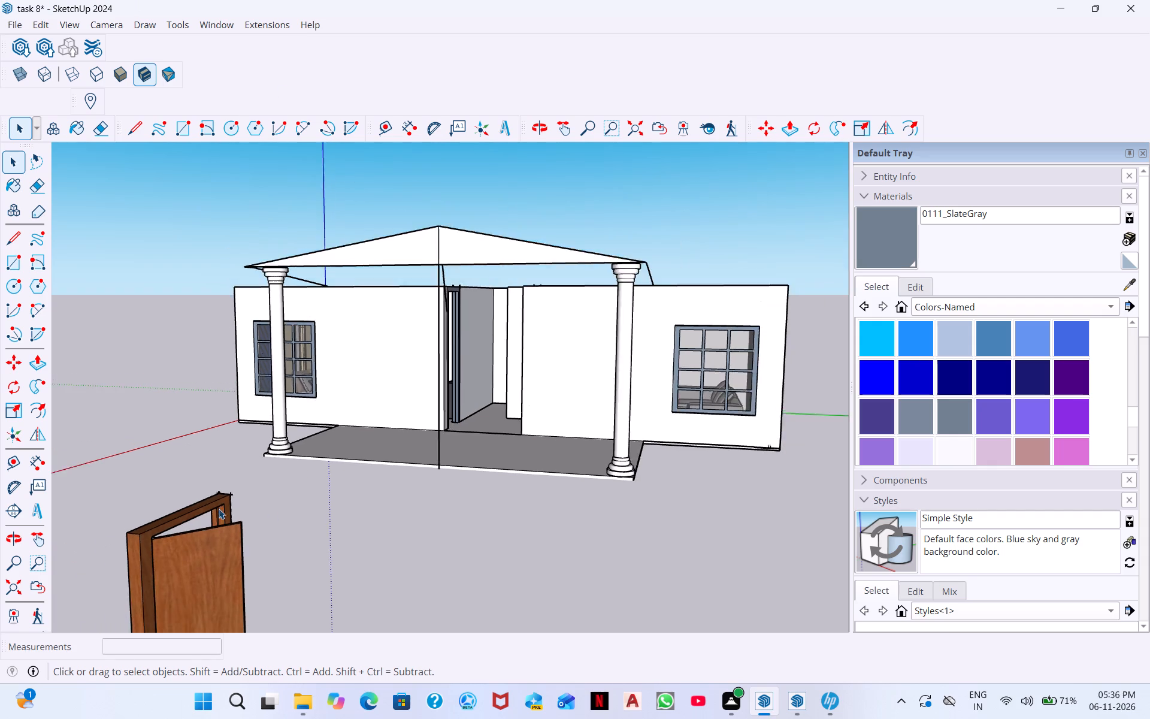
{"action": "scroll", "coordinate": [219, 509], "scroll_direction": "down", "scroll_amount": 3}
{"action": "left_click", "coordinate": [207, 599]}
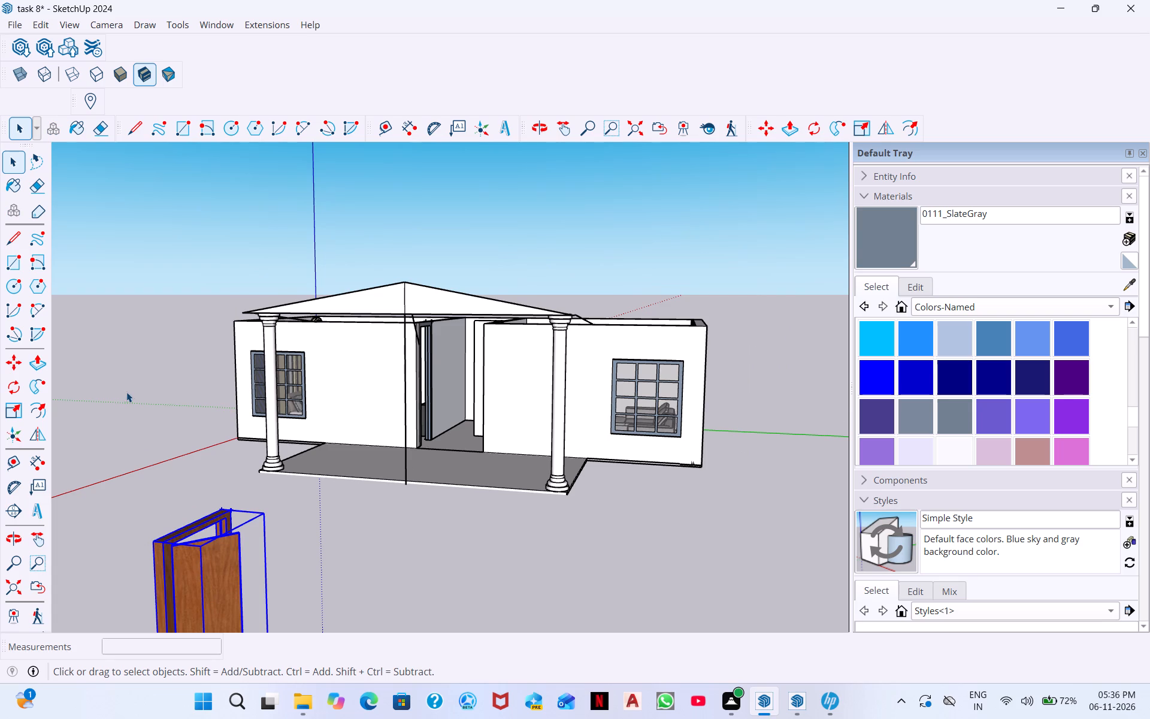
{"action": "middle_click_drag", "start_coordinate": [418, 422], "coordinate": [171, 616]}
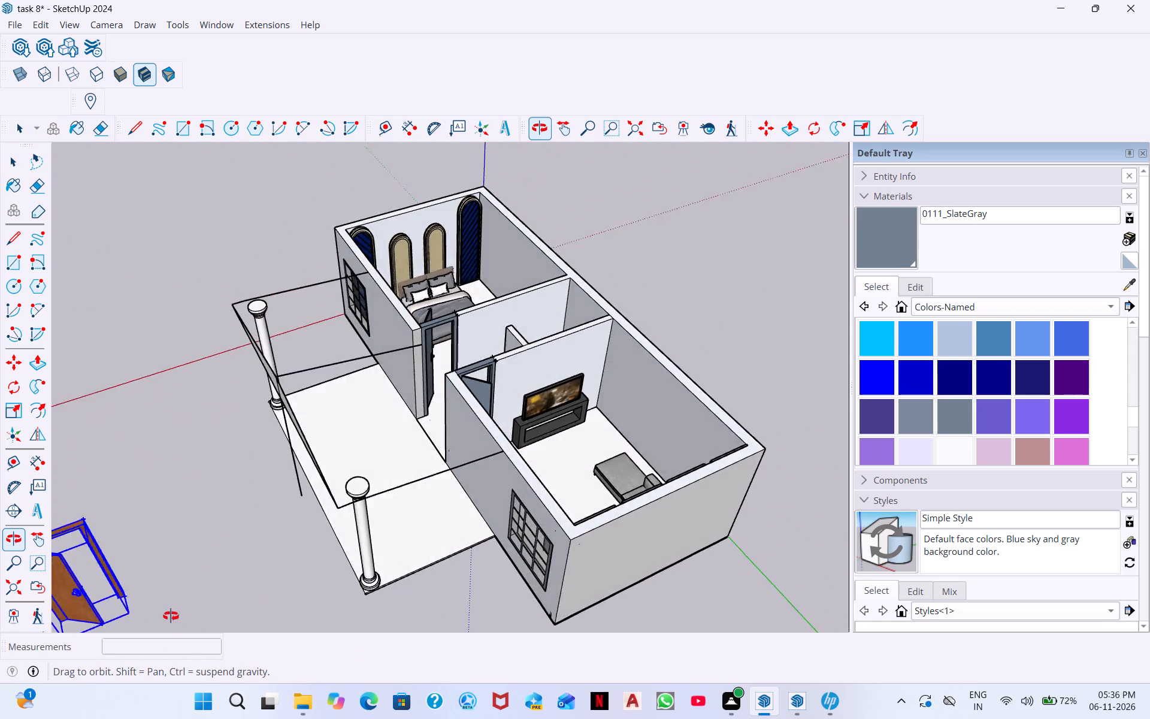
{"action": "middle_click_drag", "start_coordinate": [171, 616], "coordinate": [190, 534]}
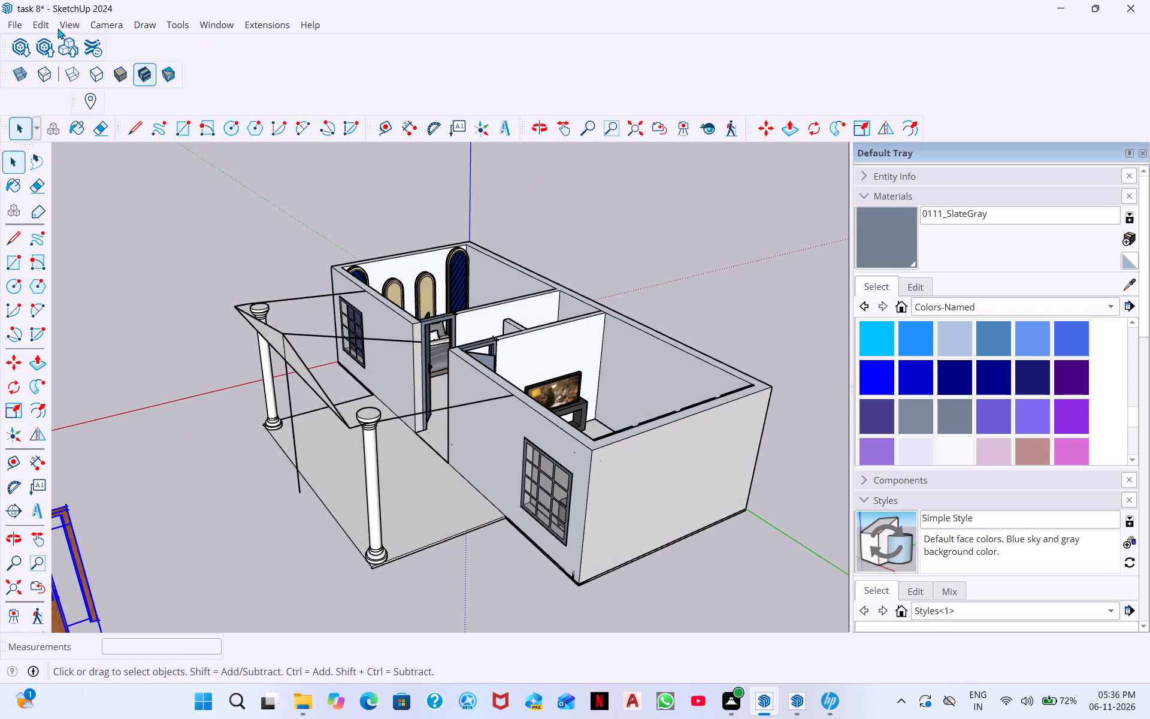
{"action": "left_click", "coordinate": [44, 31]}
{"action": "left_click", "coordinate": [99, 160]}
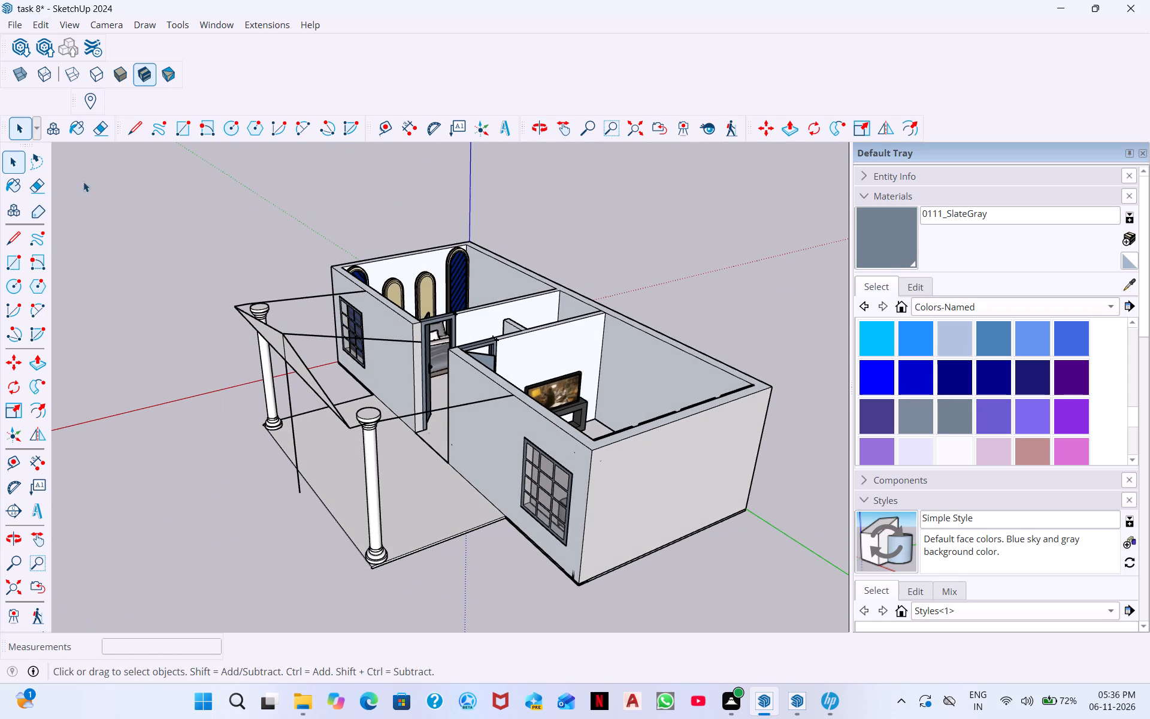
Browse the 3D Warehouse results for "bathroom doors" to find a suitable replacement door.
{"action": "middle_click_drag", "start_coordinate": [313, 425], "coordinate": [467, 361]}
{"action": "scroll", "coordinate": [441, 373], "scroll_direction": "down", "scroll_amount": 4}
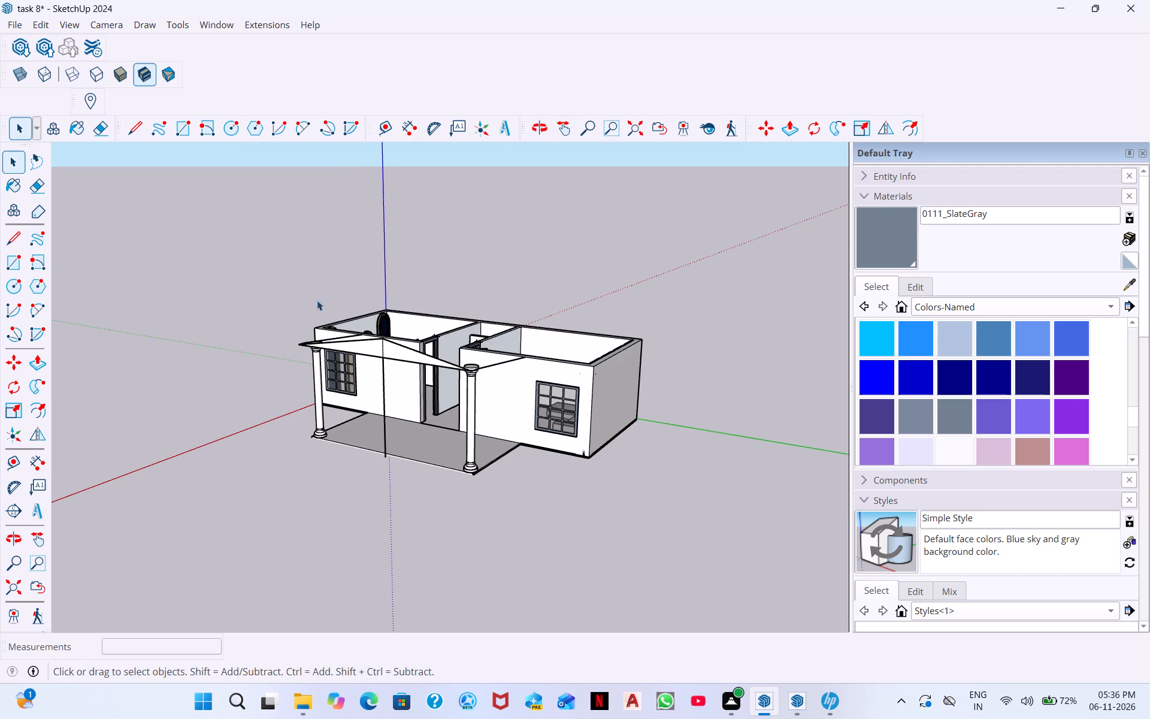
{"action": "left_click", "coordinate": [26, 55]}
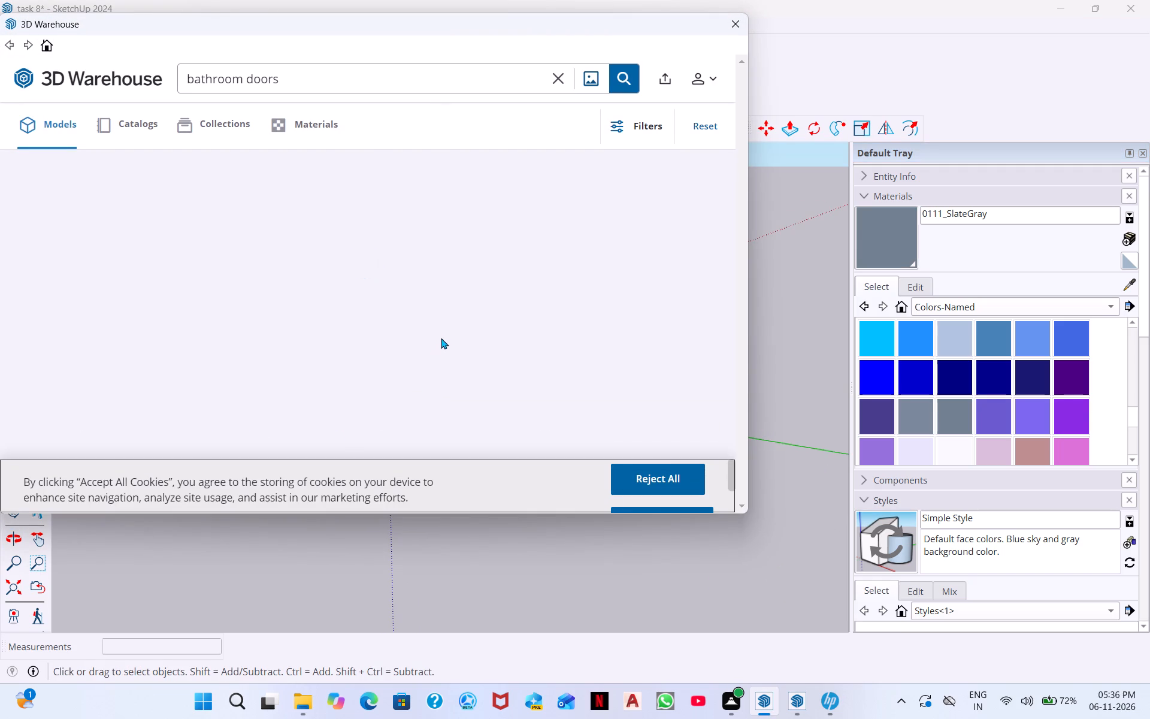
{"action": "scroll", "coordinate": [317, 219], "scroll_direction": "down", "scroll_amount": 4}
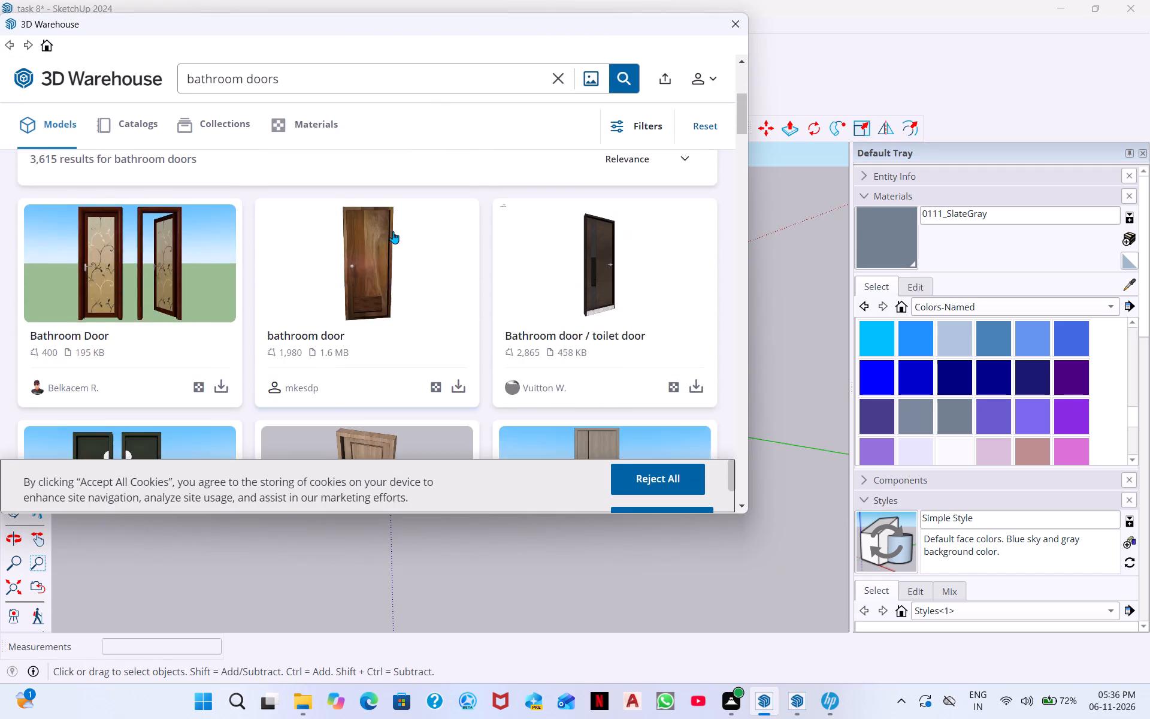
{"action": "scroll", "coordinate": [393, 231], "scroll_direction": "down", "scroll_amount": 3}
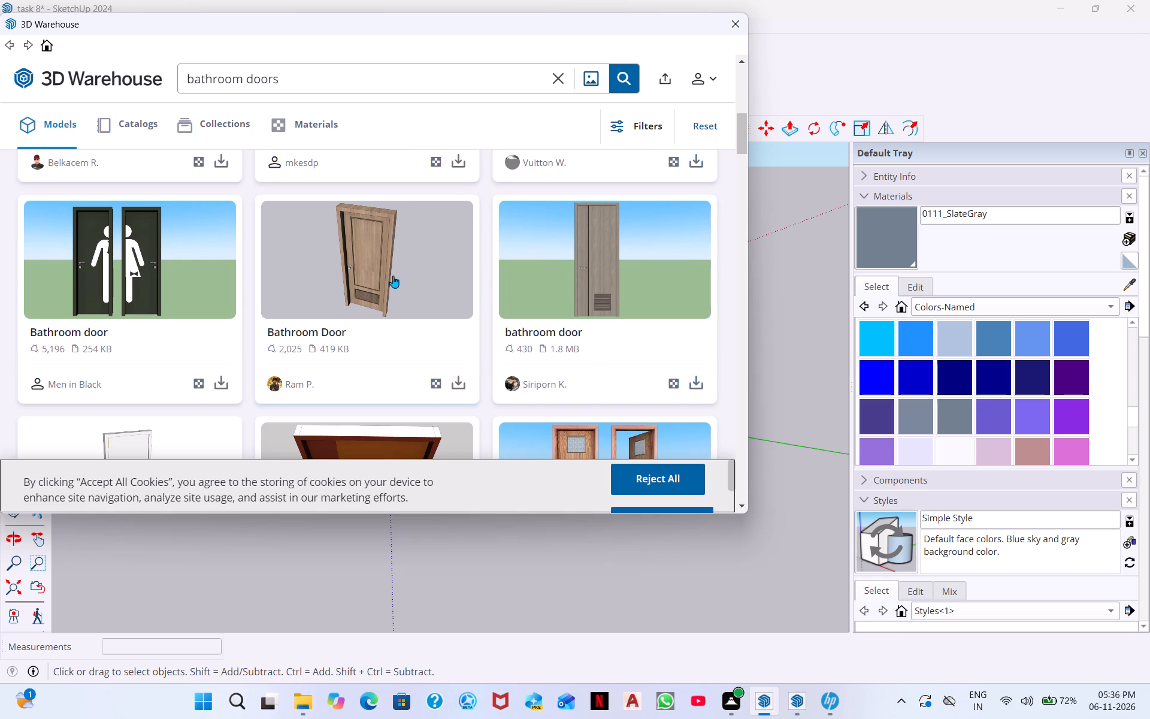
{"action": "scroll", "coordinate": [369, 283], "scroll_direction": "down", "scroll_amount": 5}
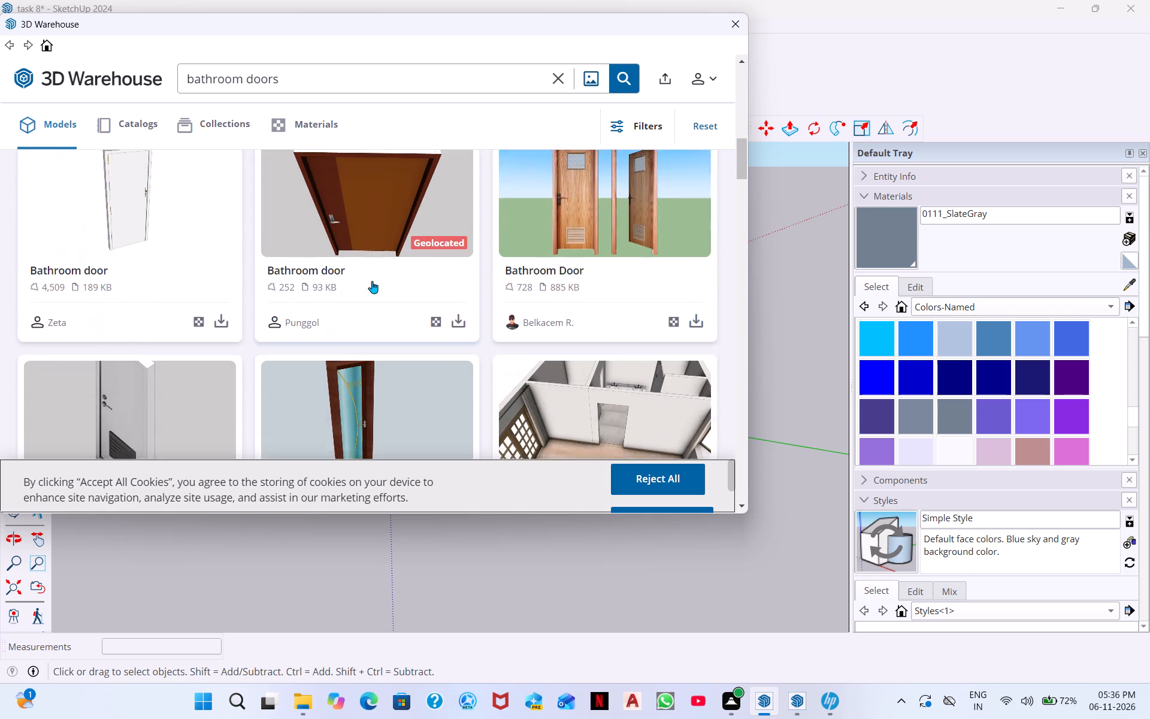
{"action": "scroll", "coordinate": [373, 283], "scroll_direction": "down", "scroll_amount": 7}
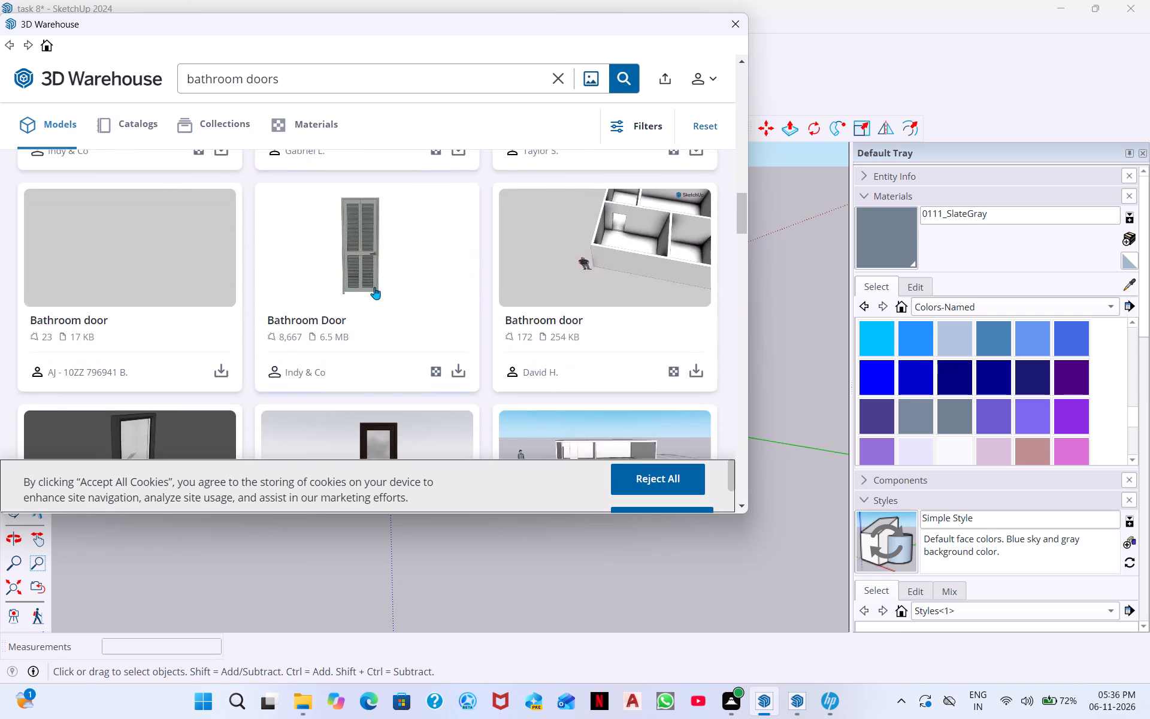
{"action": "scroll", "coordinate": [373, 298], "scroll_direction": "down", "scroll_amount": 16}
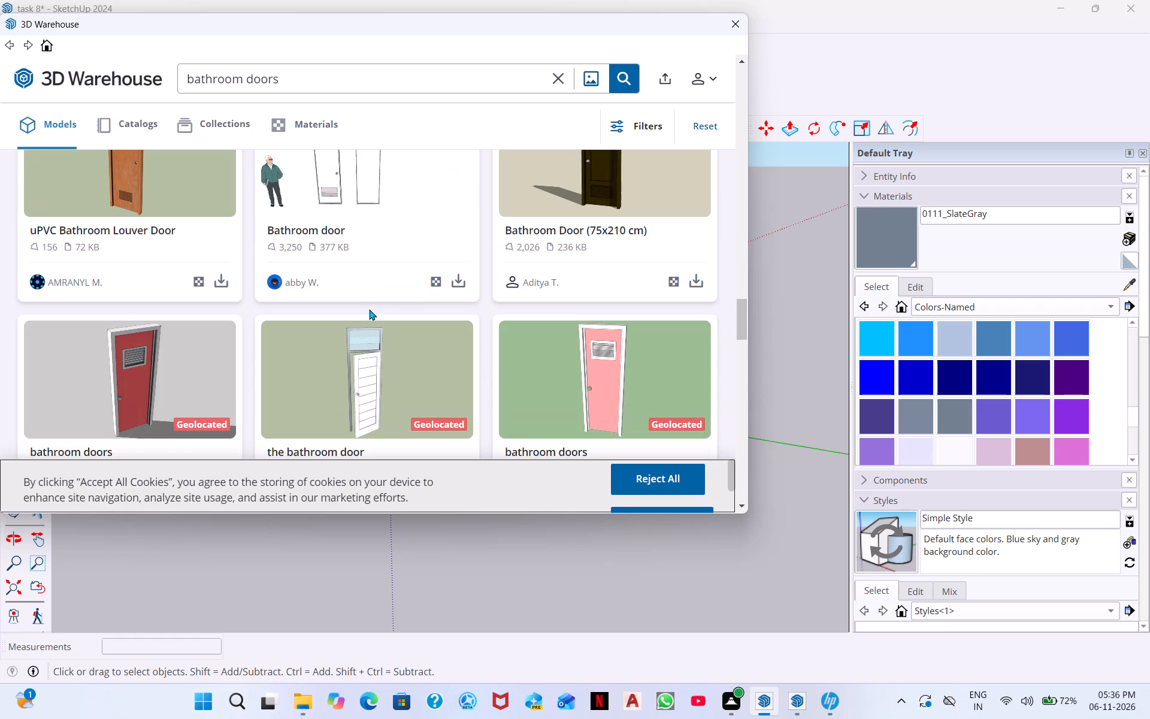
{"action": "scroll", "coordinate": [369, 309], "scroll_direction": "down", "scroll_amount": 4}
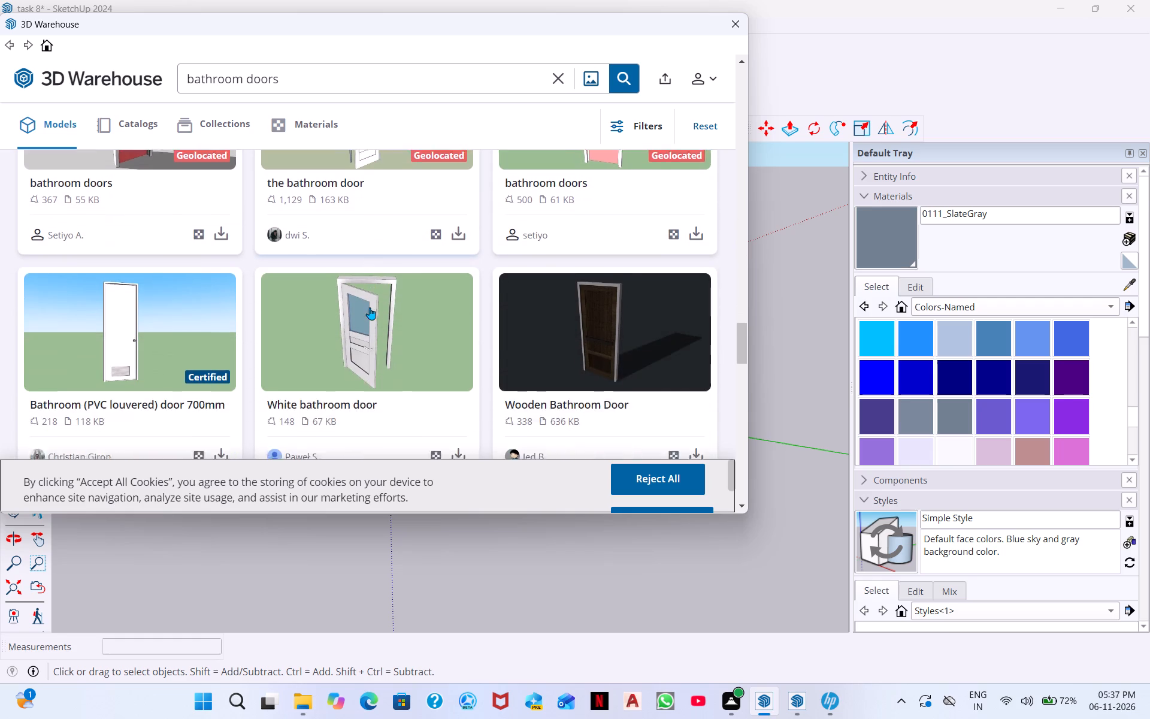
{"action": "scroll", "coordinate": [370, 307], "scroll_direction": "down", "scroll_amount": 5}
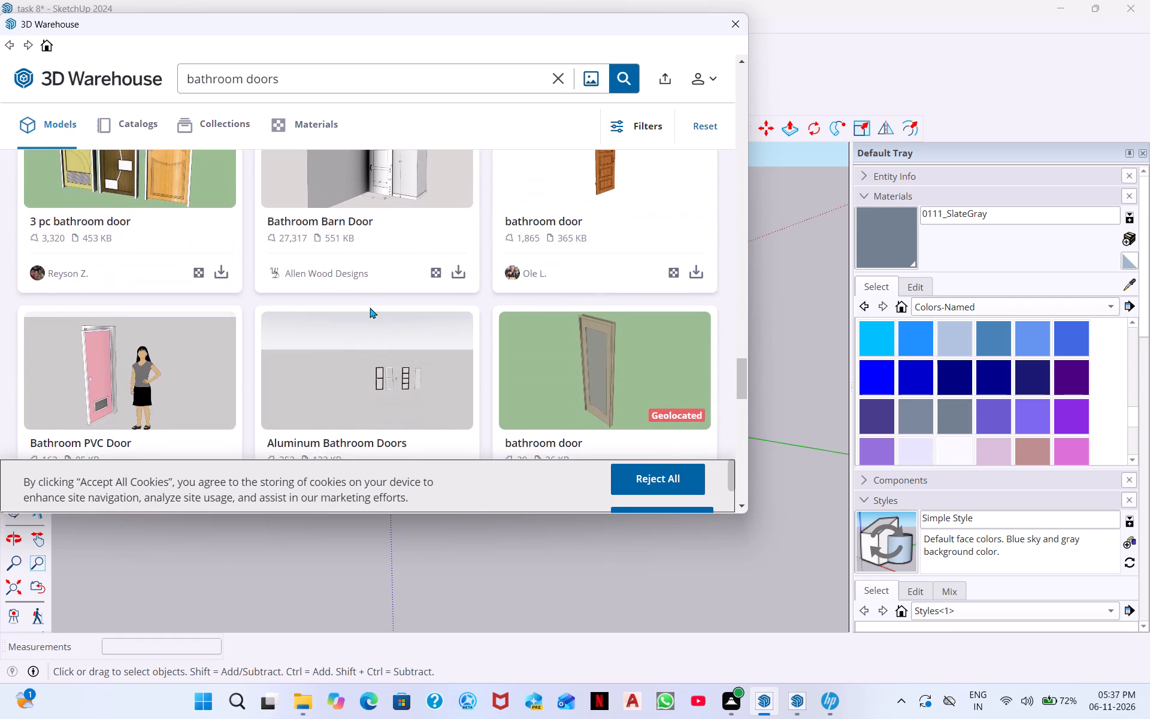
{"action": "scroll", "coordinate": [370, 307], "scroll_direction": "down", "scroll_amount": 8}
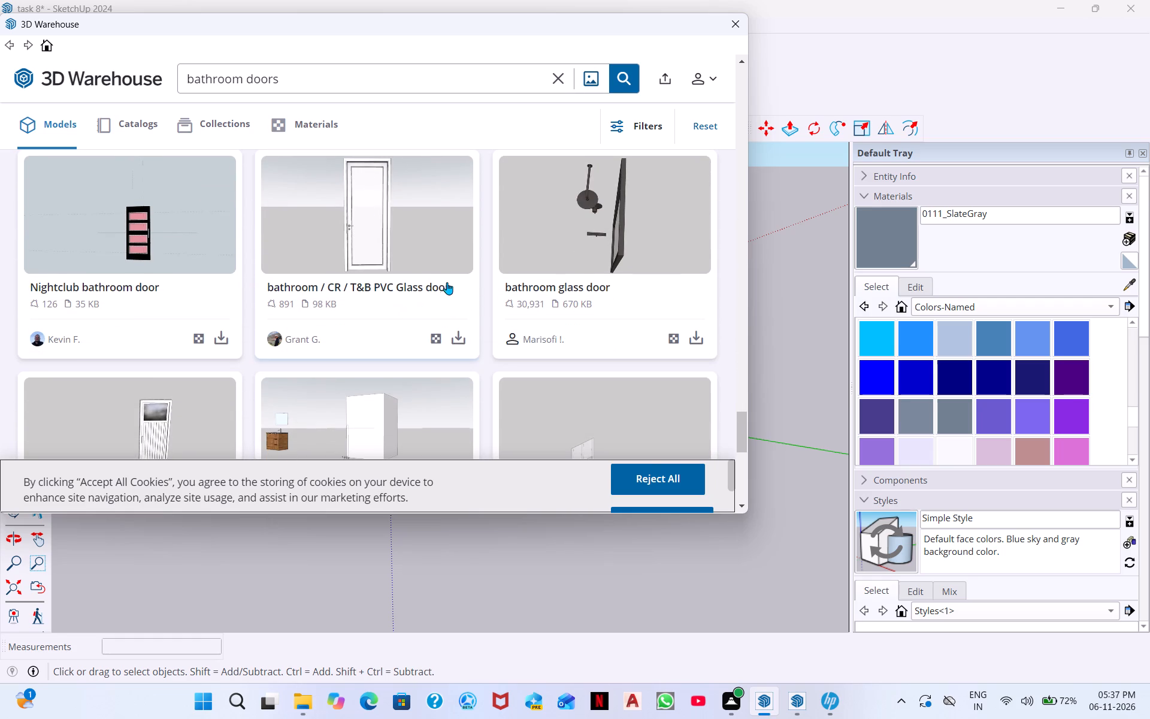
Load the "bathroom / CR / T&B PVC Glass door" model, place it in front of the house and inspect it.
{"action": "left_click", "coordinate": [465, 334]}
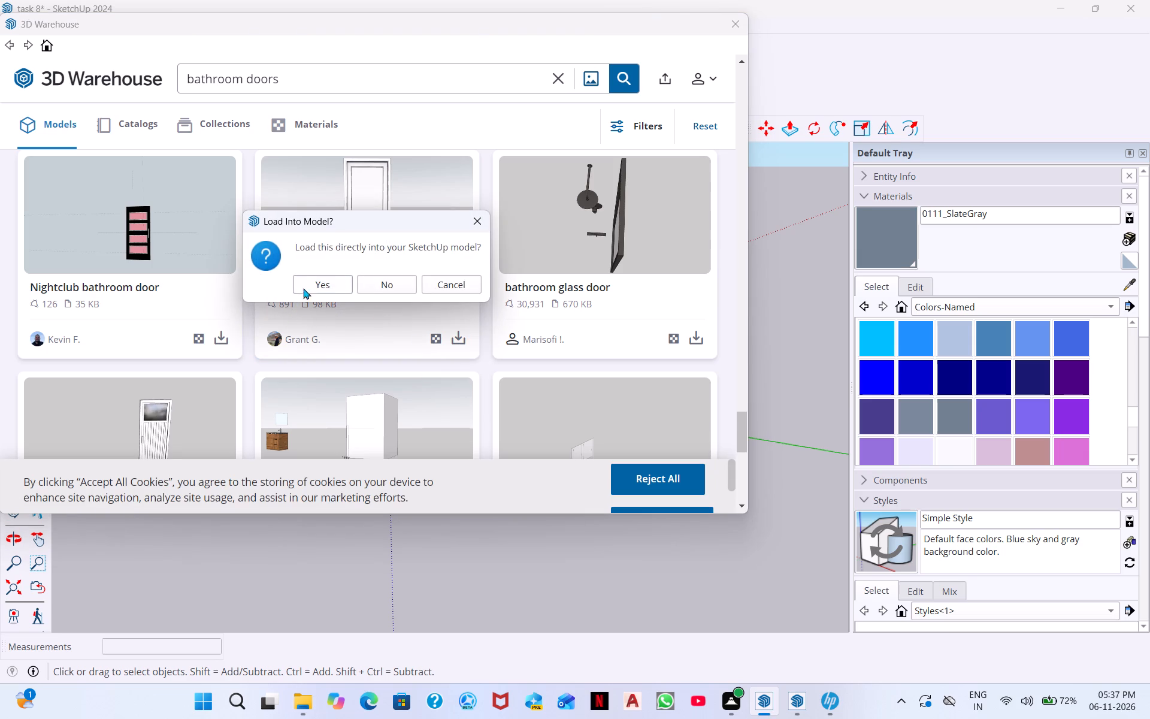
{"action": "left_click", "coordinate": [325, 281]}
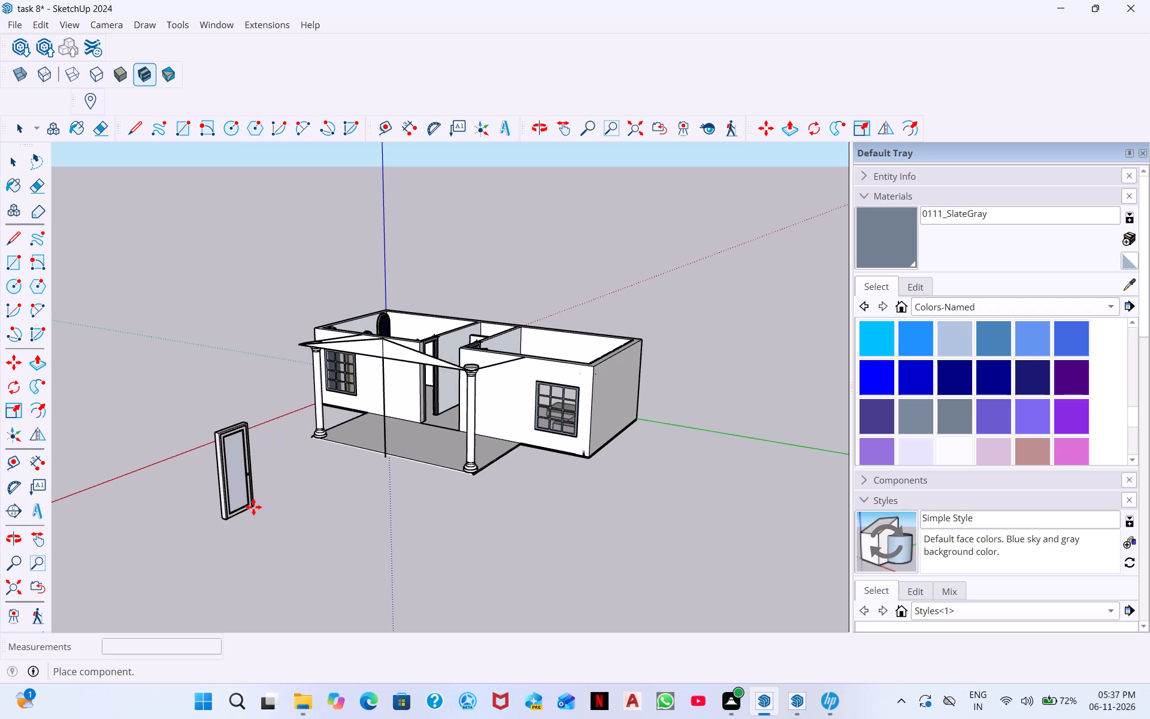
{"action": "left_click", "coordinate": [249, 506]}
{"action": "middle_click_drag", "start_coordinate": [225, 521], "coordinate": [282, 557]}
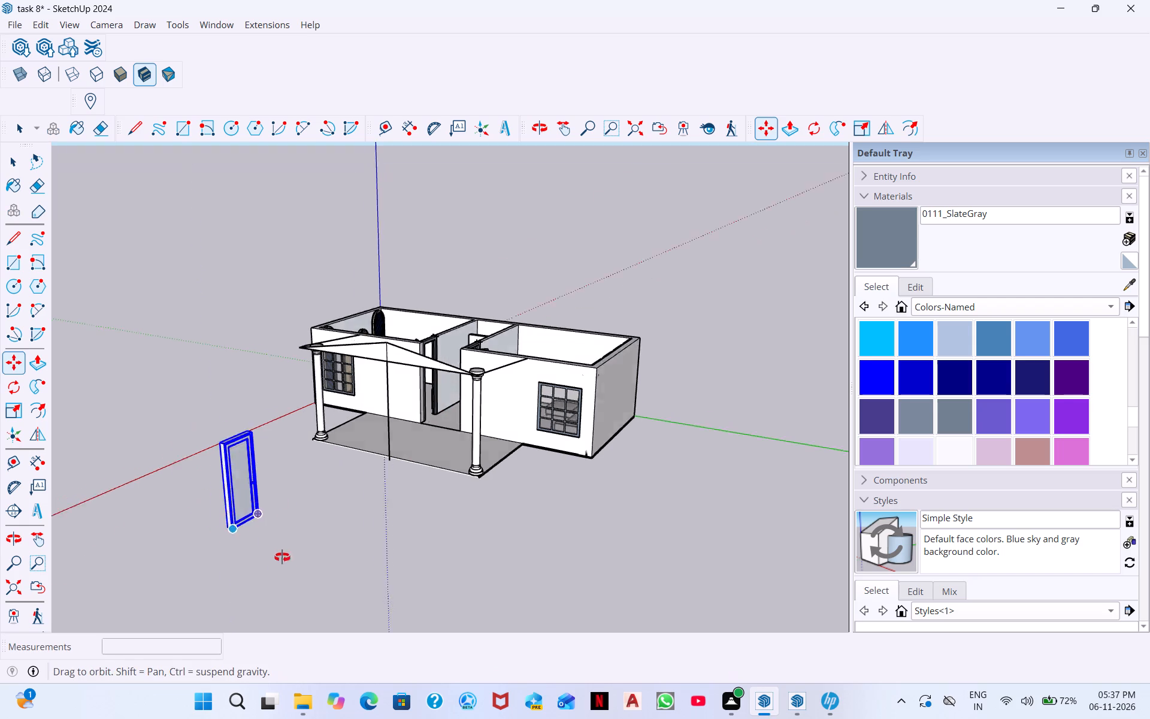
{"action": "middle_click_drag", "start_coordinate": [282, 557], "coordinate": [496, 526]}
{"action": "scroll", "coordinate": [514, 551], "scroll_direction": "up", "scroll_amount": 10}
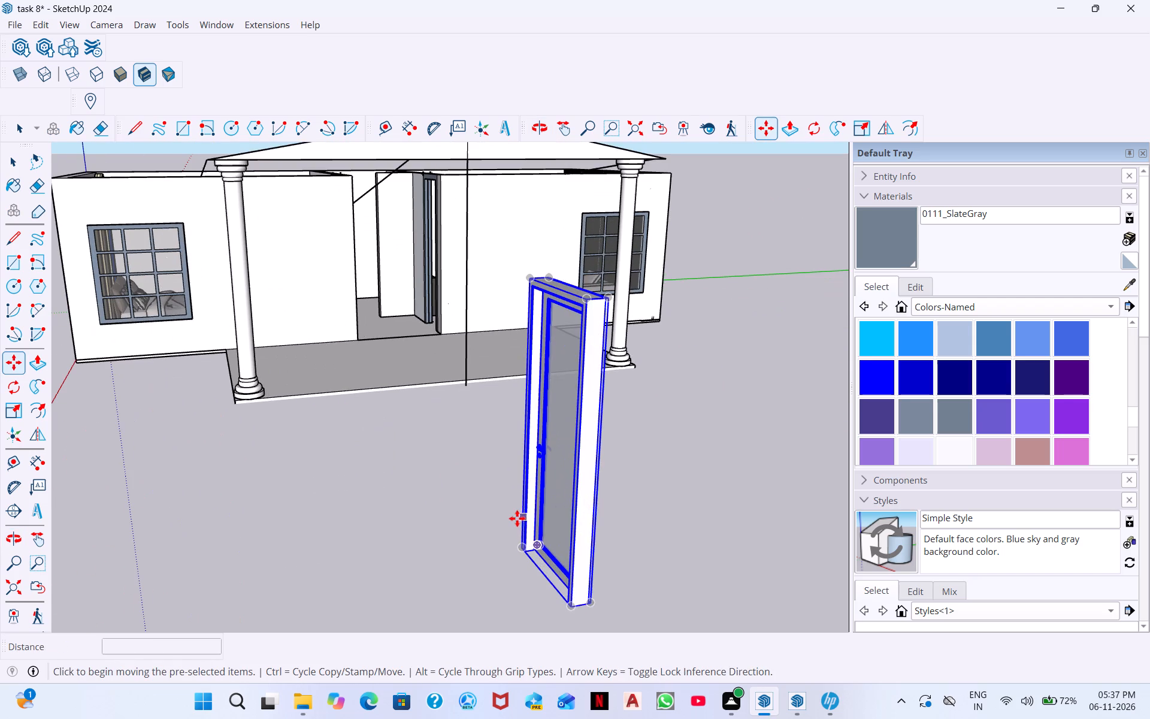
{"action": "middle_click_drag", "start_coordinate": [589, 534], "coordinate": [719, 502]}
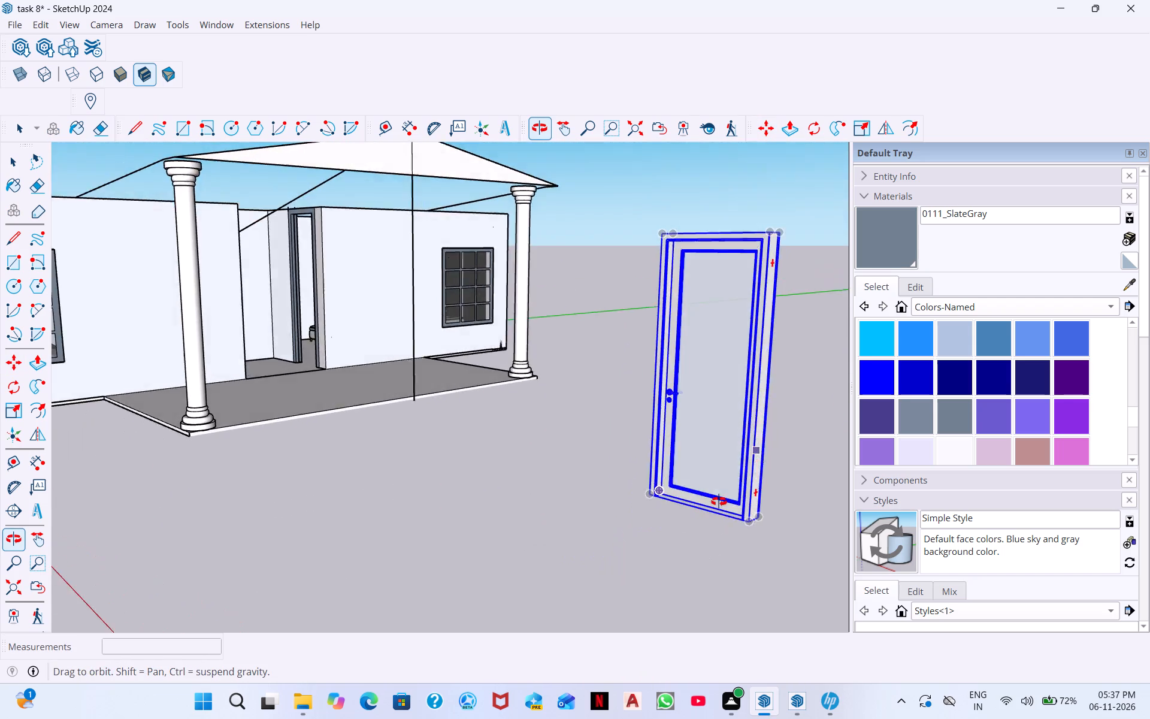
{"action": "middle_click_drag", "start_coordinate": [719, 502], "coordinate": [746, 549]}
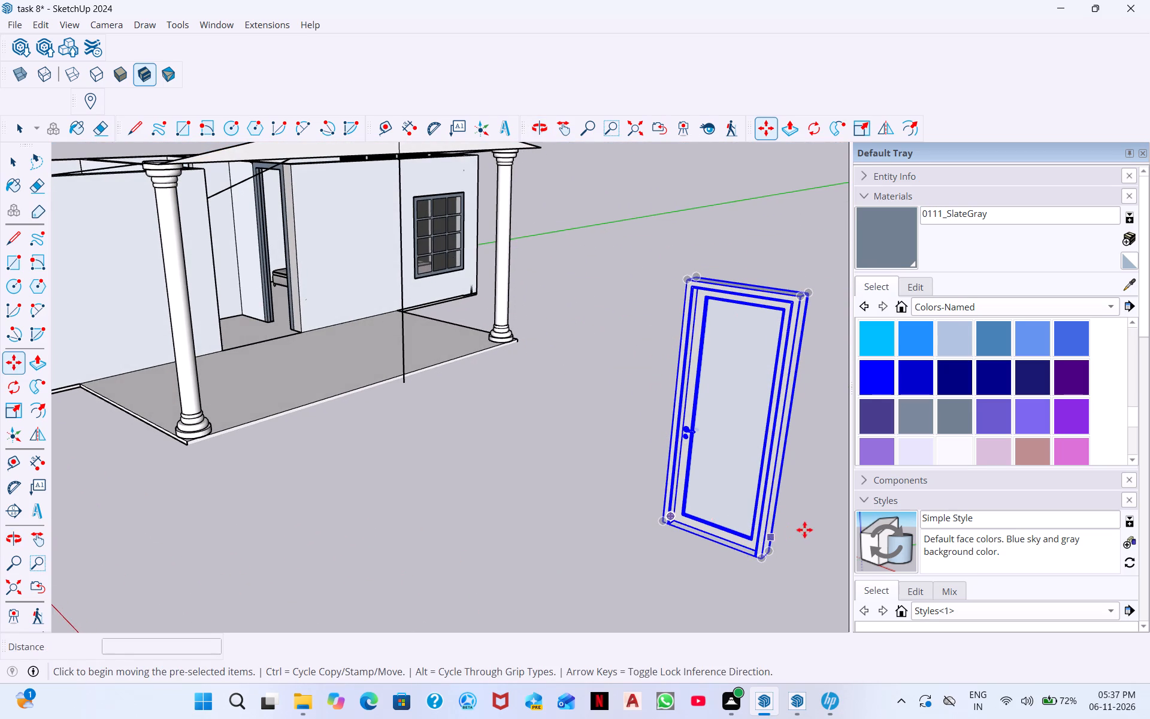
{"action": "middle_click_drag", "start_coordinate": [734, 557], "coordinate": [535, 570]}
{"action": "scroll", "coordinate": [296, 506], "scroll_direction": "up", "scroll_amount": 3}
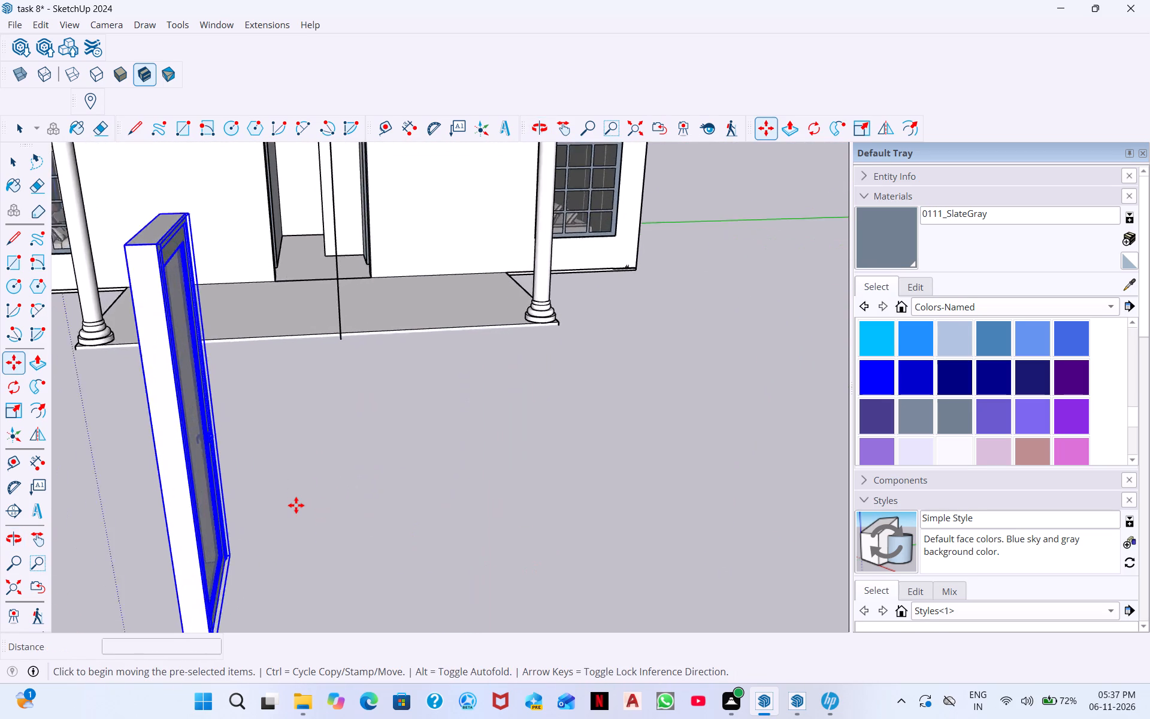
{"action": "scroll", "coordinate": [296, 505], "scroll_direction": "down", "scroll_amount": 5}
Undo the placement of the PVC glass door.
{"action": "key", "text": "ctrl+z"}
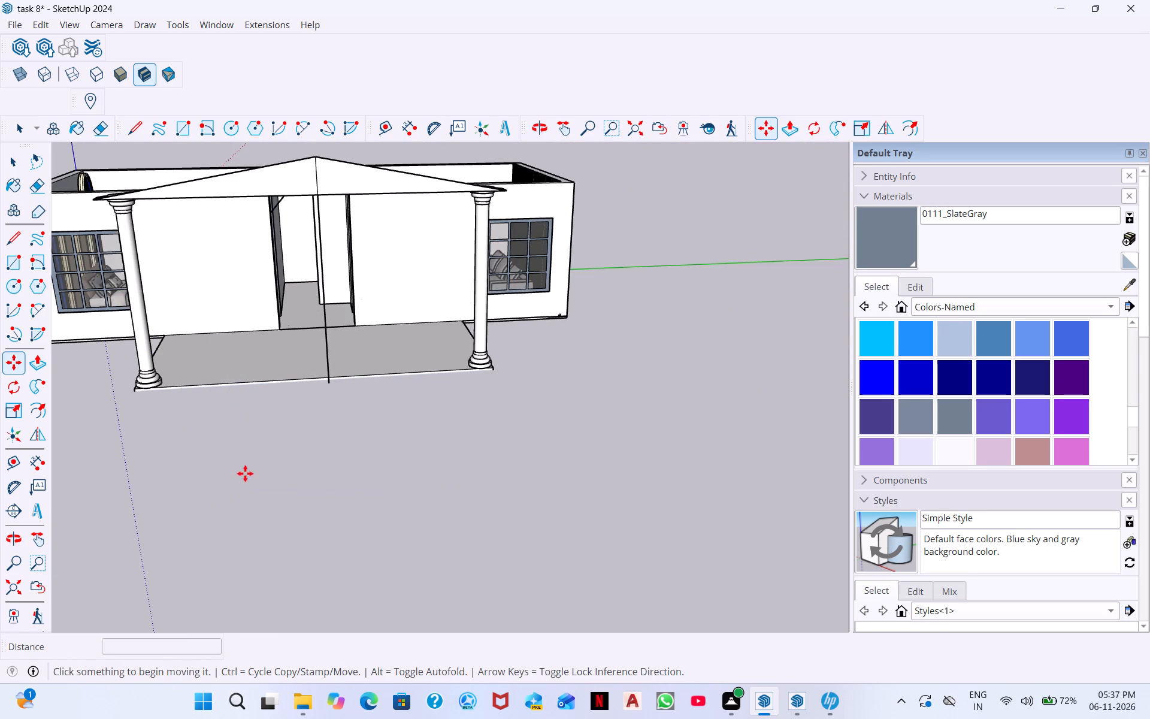
Load the light wood "Bathroom Door" with a bottom louvre from 3D Warehouse and place it in front of the porch.
{"action": "left_click", "coordinate": [22, 53]}
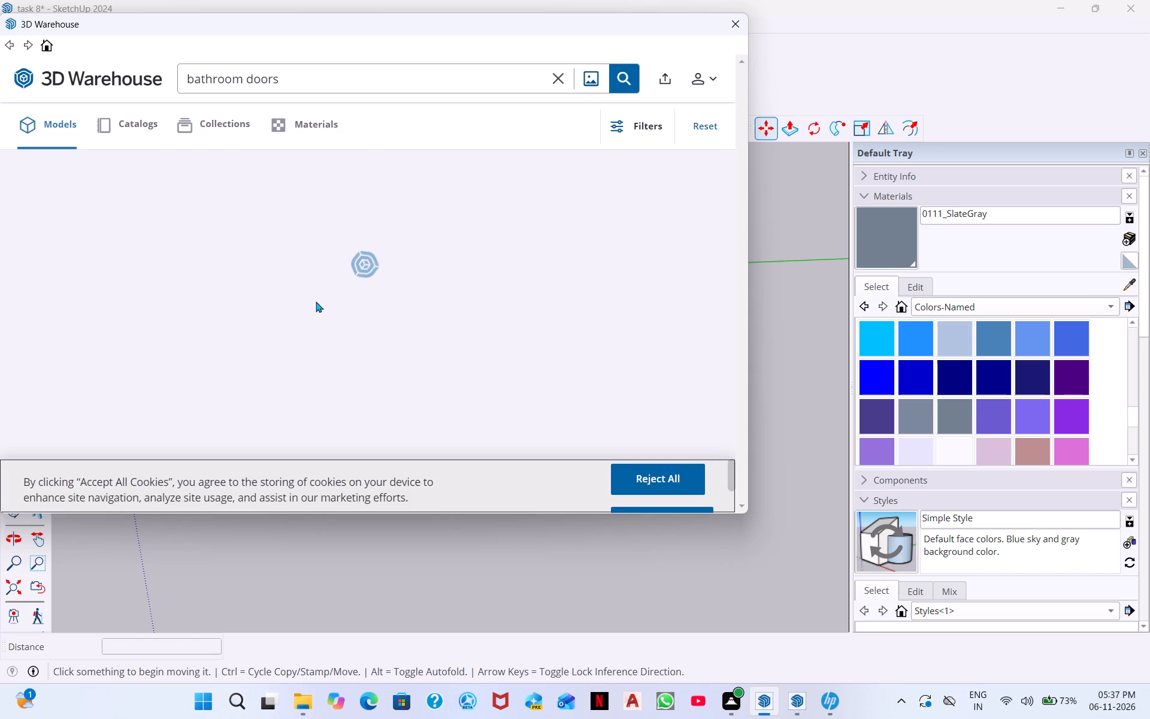
{"action": "scroll", "coordinate": [326, 337], "scroll_direction": "down", "scroll_amount": 7}
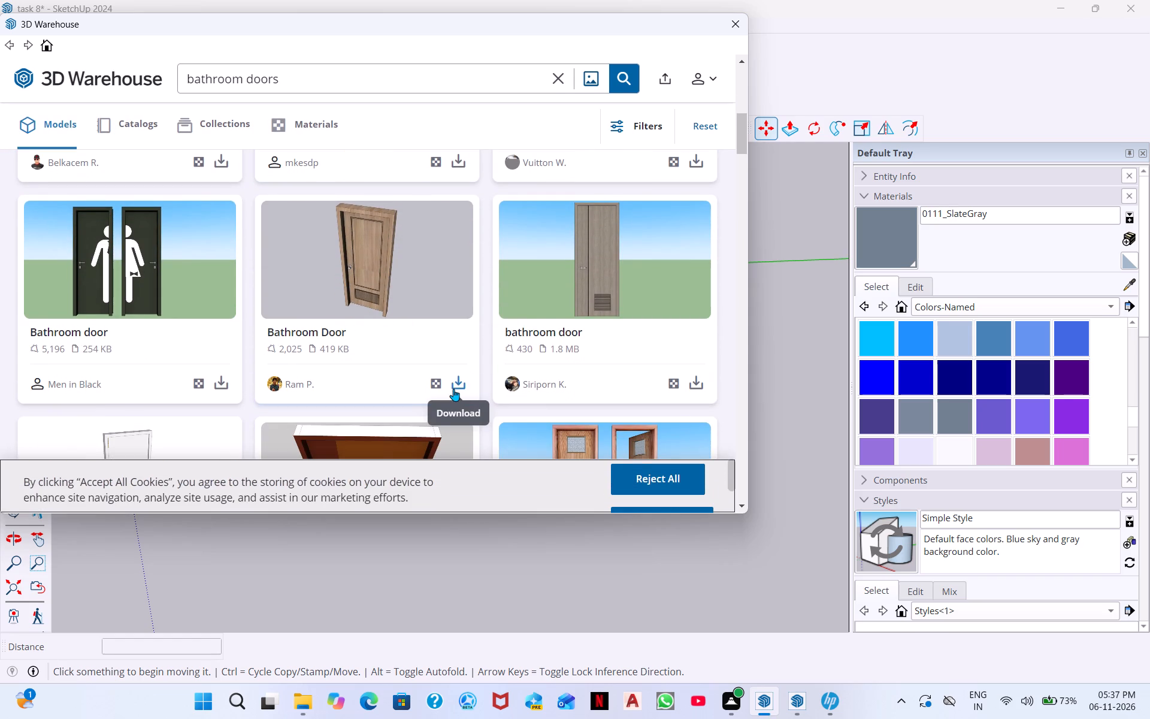
{"action": "left_click", "coordinate": [455, 387]}
{"action": "left_click", "coordinate": [340, 291]}
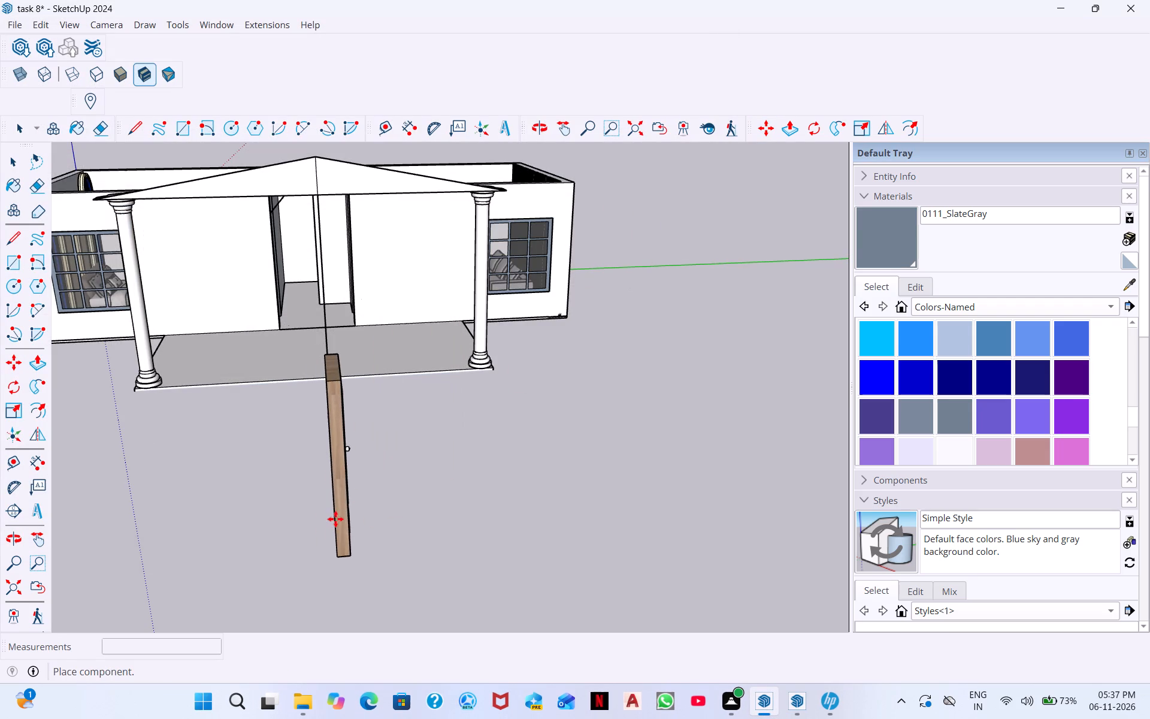
{"action": "left_click", "coordinate": [337, 518]}
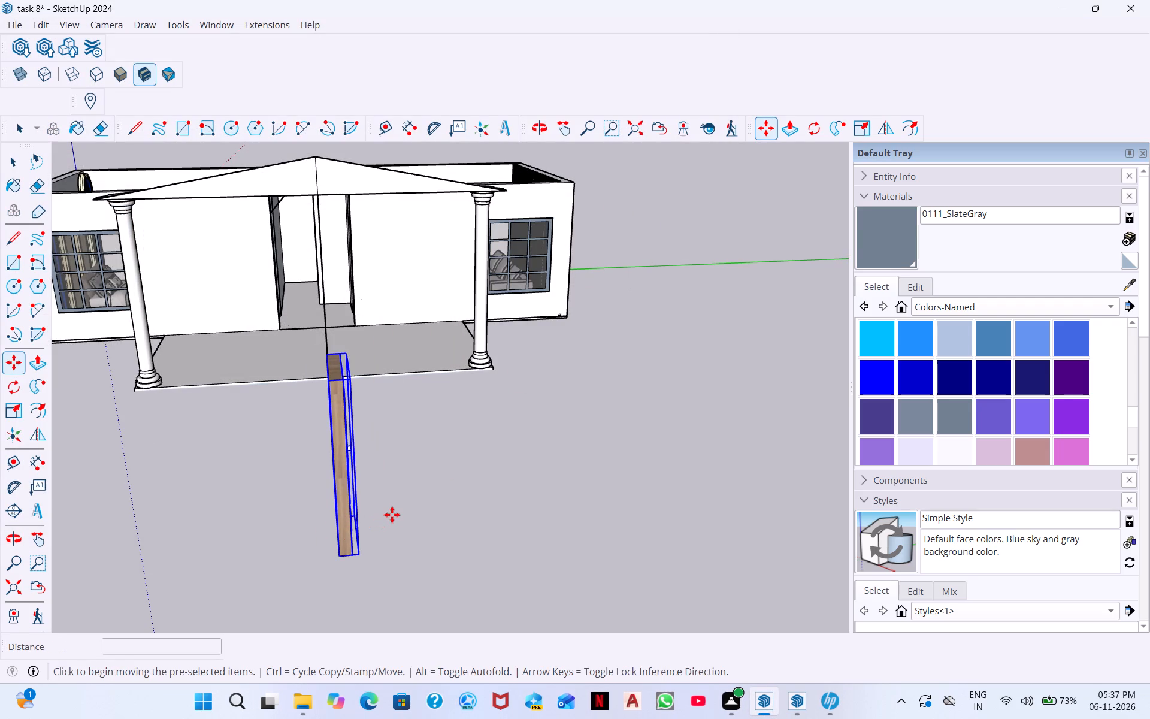
{"action": "key", "text": "space"}
Rotate the newly placed wooden bathroom door on the ground plane.
{"action": "middle_click_drag", "start_coordinate": [359, 527], "coordinate": [212, 495]}
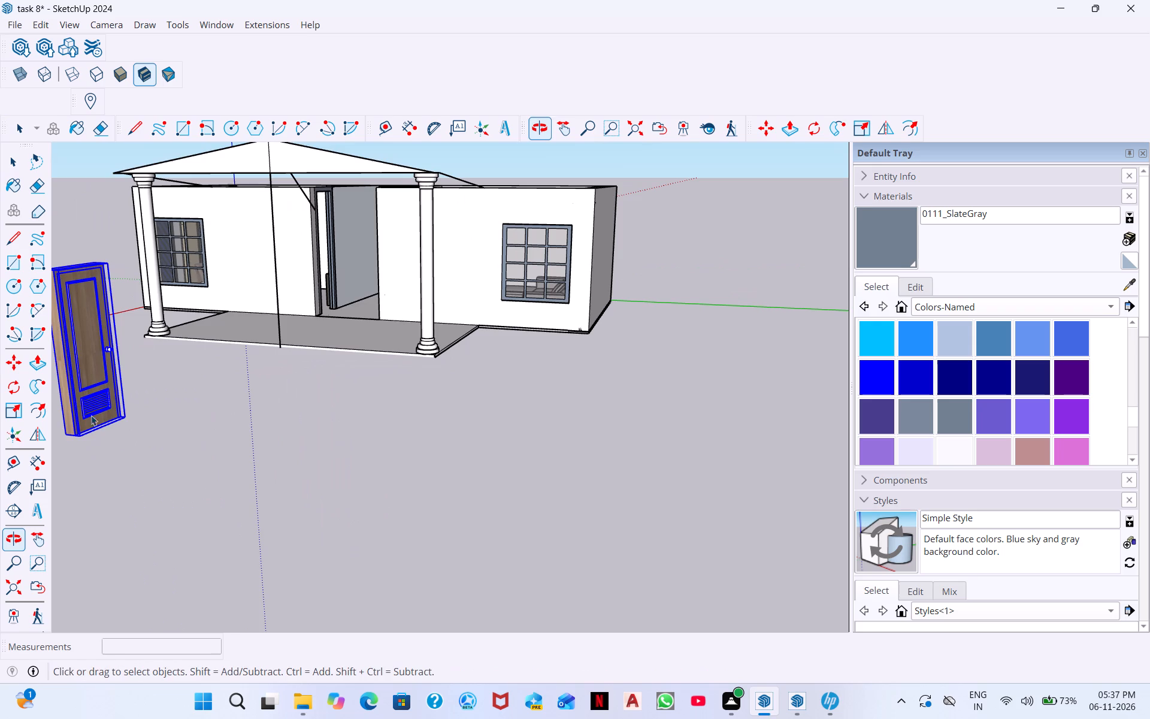
{"action": "scroll", "coordinate": [75, 404], "scroll_direction": "up", "scroll_amount": 4}
{"action": "scroll", "coordinate": [132, 362], "scroll_direction": "up", "scroll_amount": 4}
{"action": "middle_click_drag", "start_coordinate": [192, 531], "coordinate": [98, 528]}
{"action": "scroll", "coordinate": [184, 469], "scroll_direction": "down", "scroll_amount": 4}
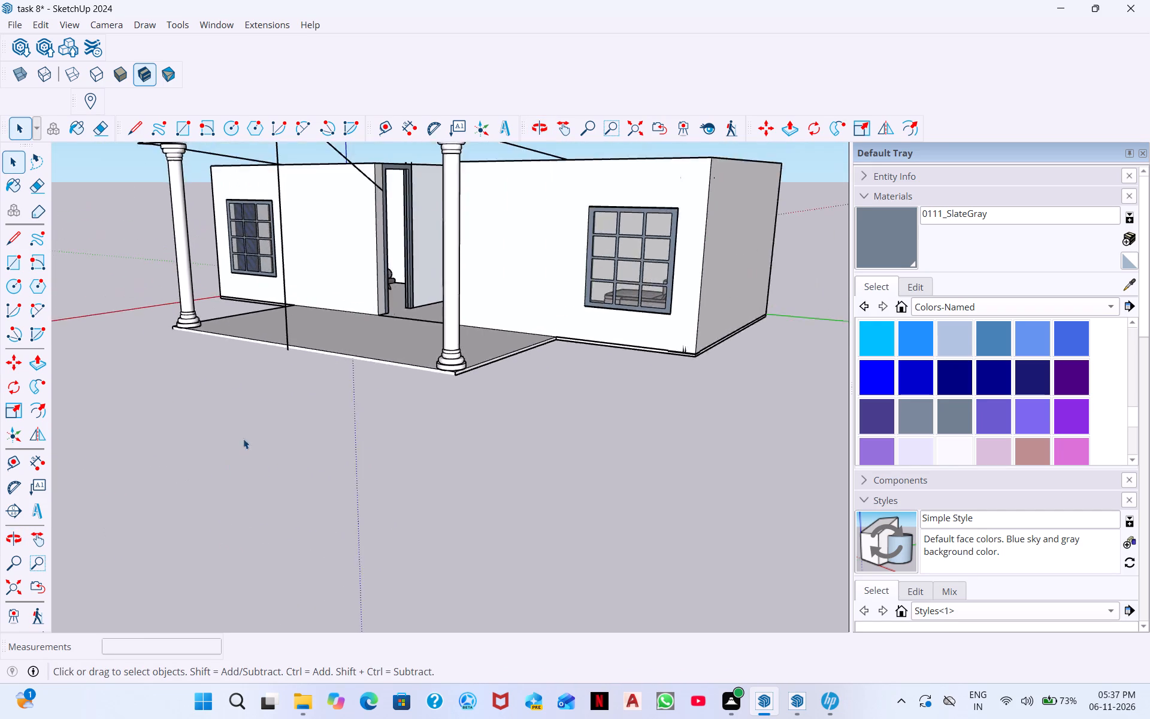
{"action": "scroll", "coordinate": [243, 439], "scroll_direction": "down", "scroll_amount": 8}
{"action": "scroll", "coordinate": [115, 424], "scroll_direction": "up", "scroll_amount": 2}
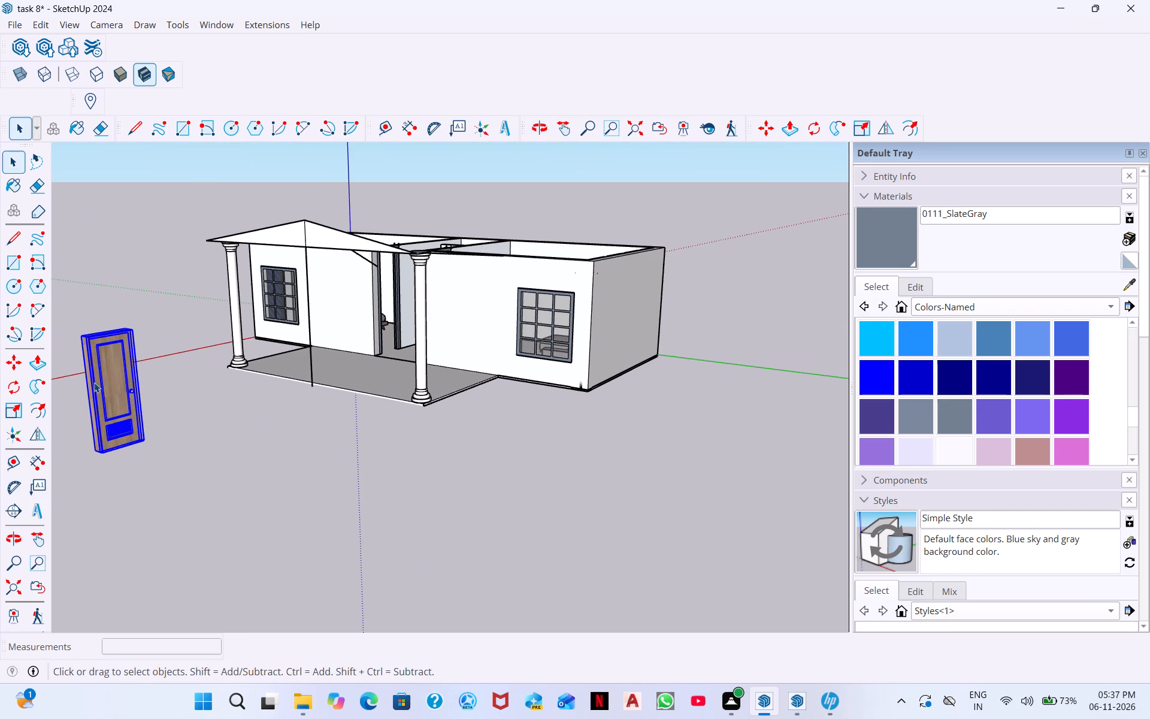
{"action": "key", "text": "q"}
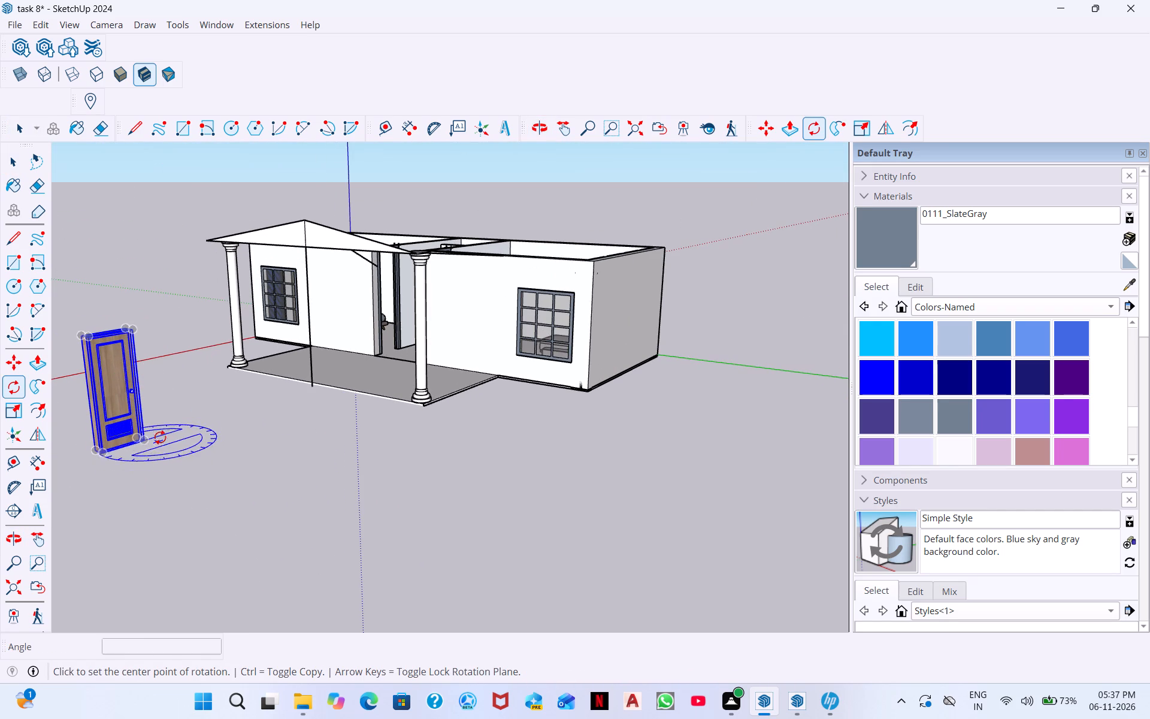
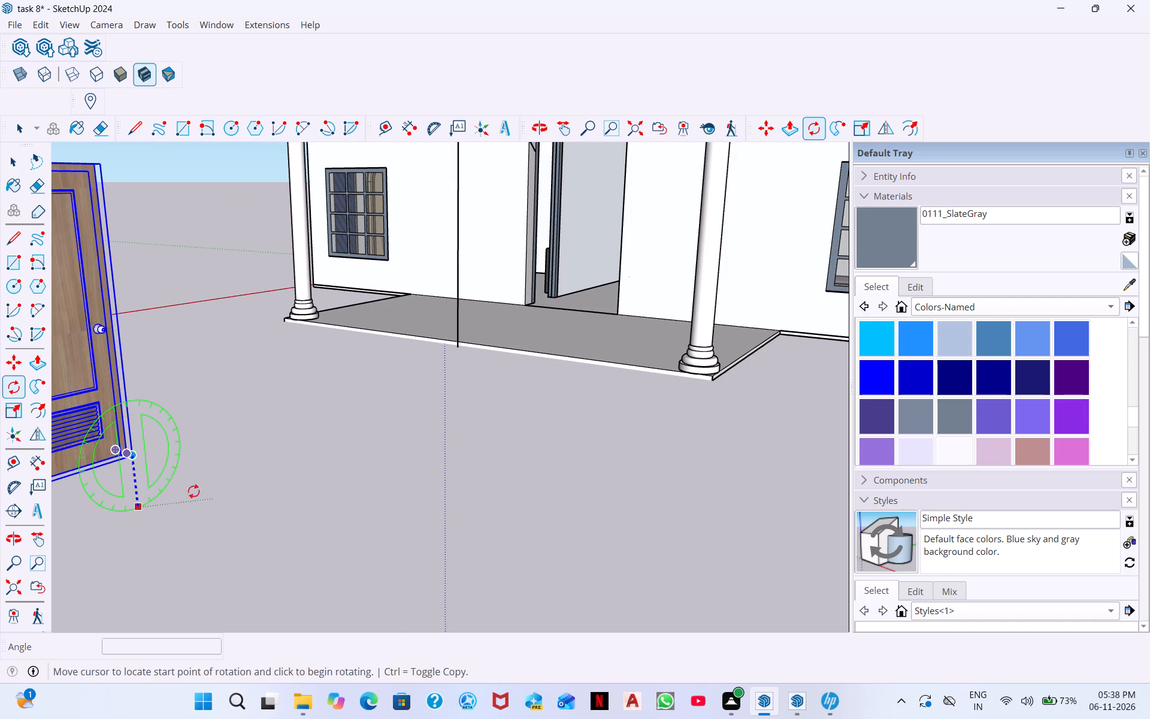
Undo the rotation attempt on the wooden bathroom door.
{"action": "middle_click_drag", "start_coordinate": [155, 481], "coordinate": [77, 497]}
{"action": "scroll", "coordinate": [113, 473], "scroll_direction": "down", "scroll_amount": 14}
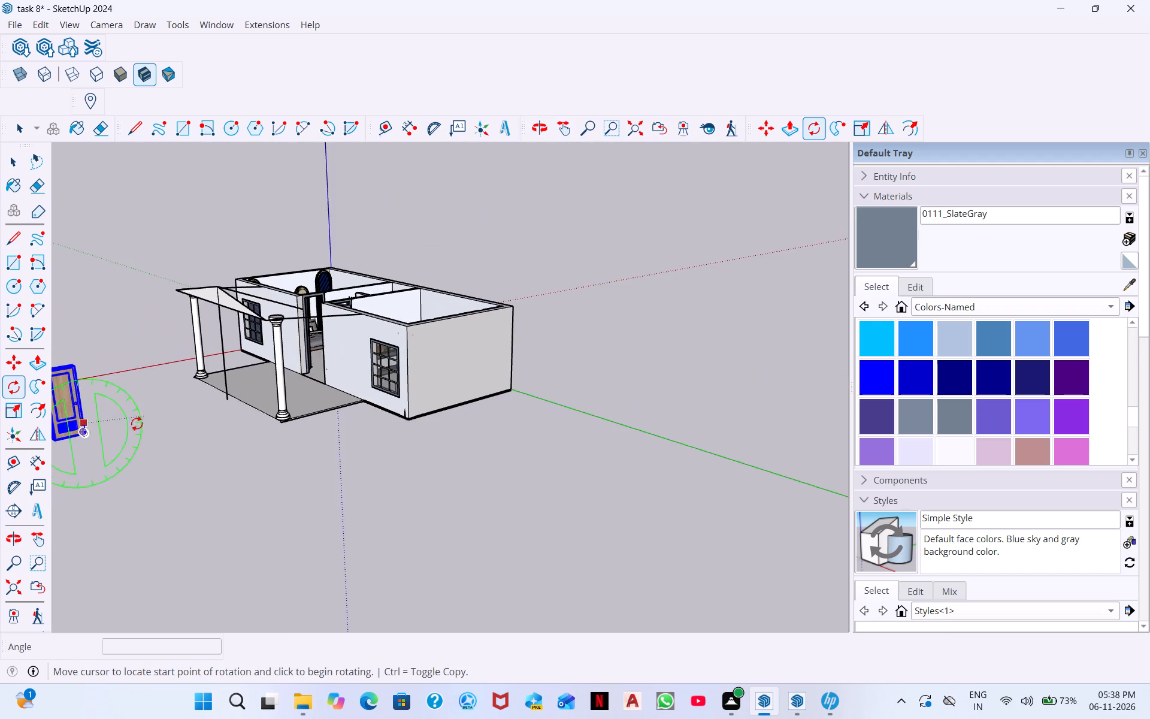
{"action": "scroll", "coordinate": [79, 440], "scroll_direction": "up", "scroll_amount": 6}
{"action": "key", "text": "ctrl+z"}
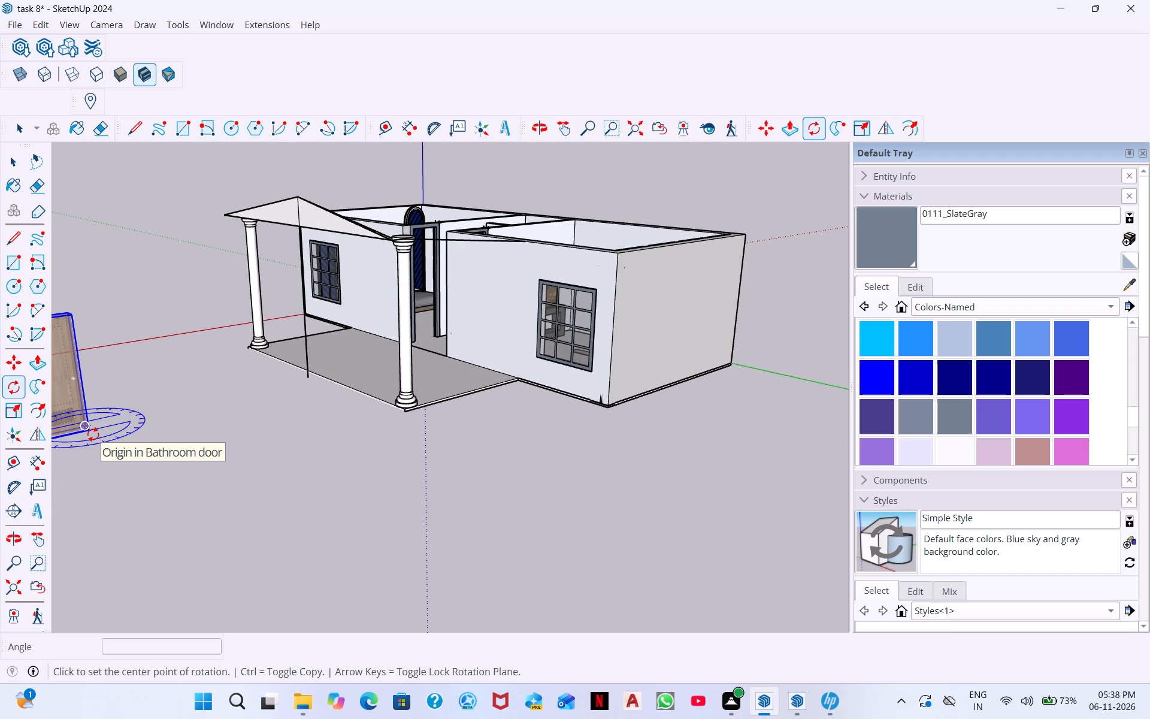
Rotate the wooden bathroom door 270° on the ground plane about its bottom corner, aligning it with the green axis.
{"action": "key", "text": "Up"}
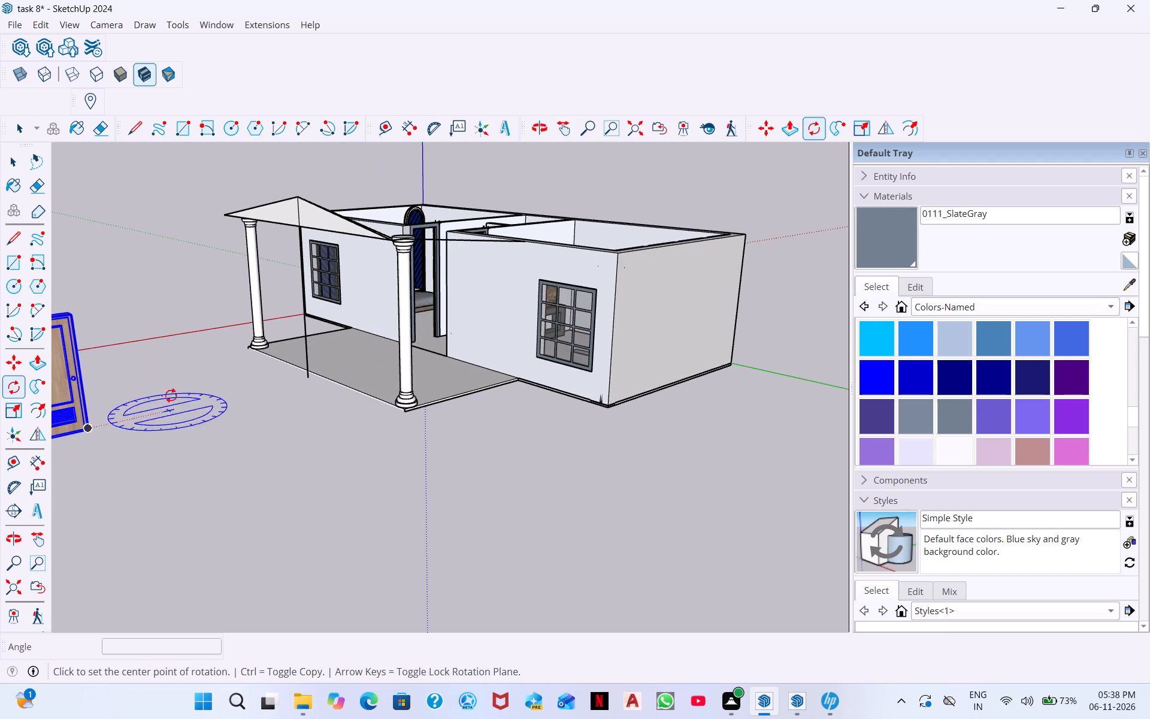
{"action": "left_click", "coordinate": [628, 123]}
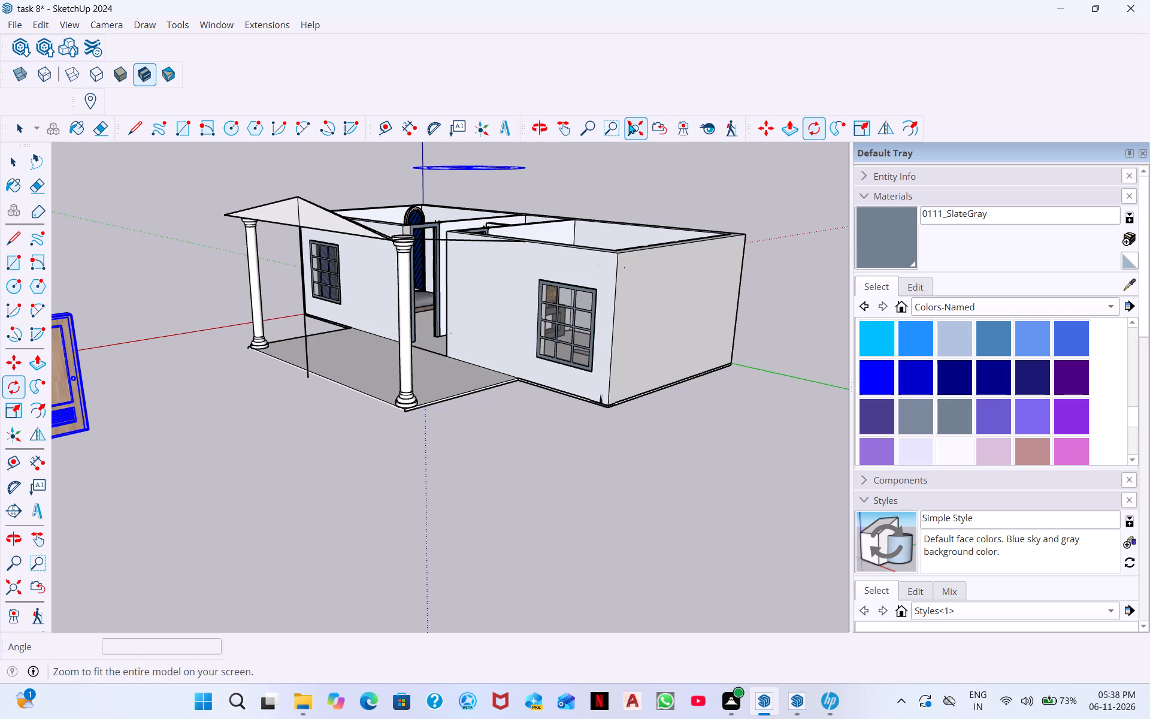
{"action": "scroll", "coordinate": [153, 555], "scroll_direction": "up", "scroll_amount": 5}
{"action": "scroll", "coordinate": [167, 544], "scroll_direction": "down", "scroll_amount": 2}
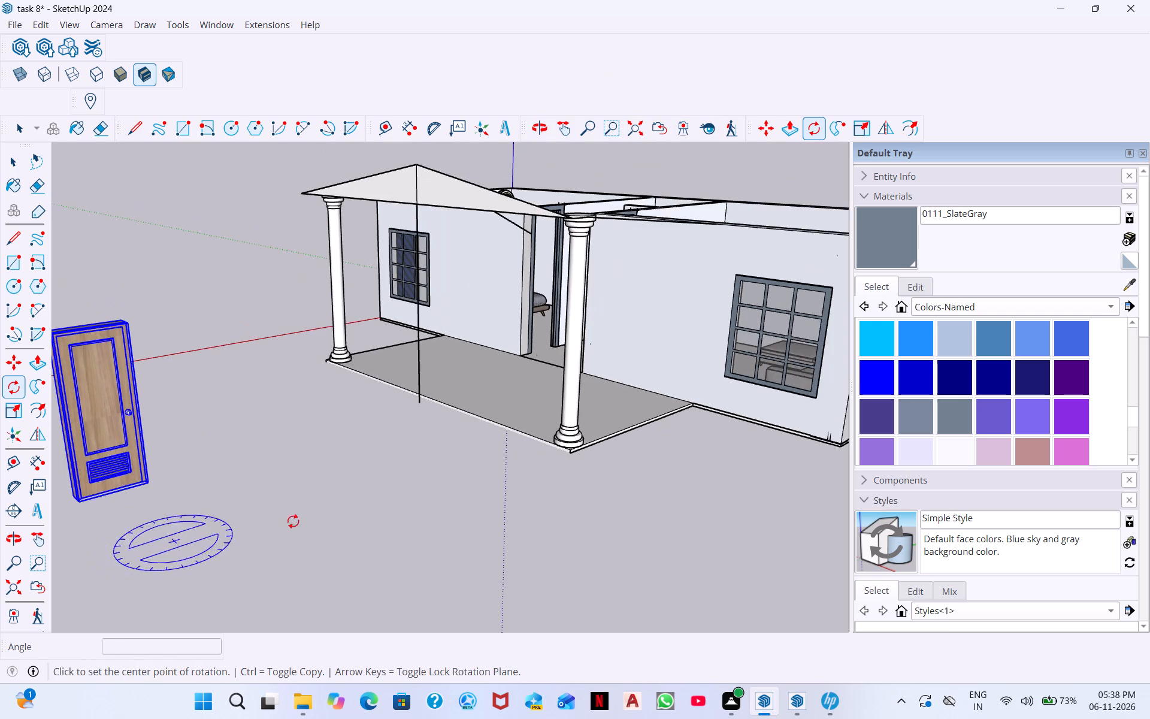
{"action": "middle_click_drag", "start_coordinate": [340, 521], "coordinate": [194, 519]}
{"action": "scroll", "coordinate": [126, 506], "scroll_direction": "up", "scroll_amount": 1}
{"action": "middle_click_drag", "start_coordinate": [126, 505], "coordinate": [223, 504]}
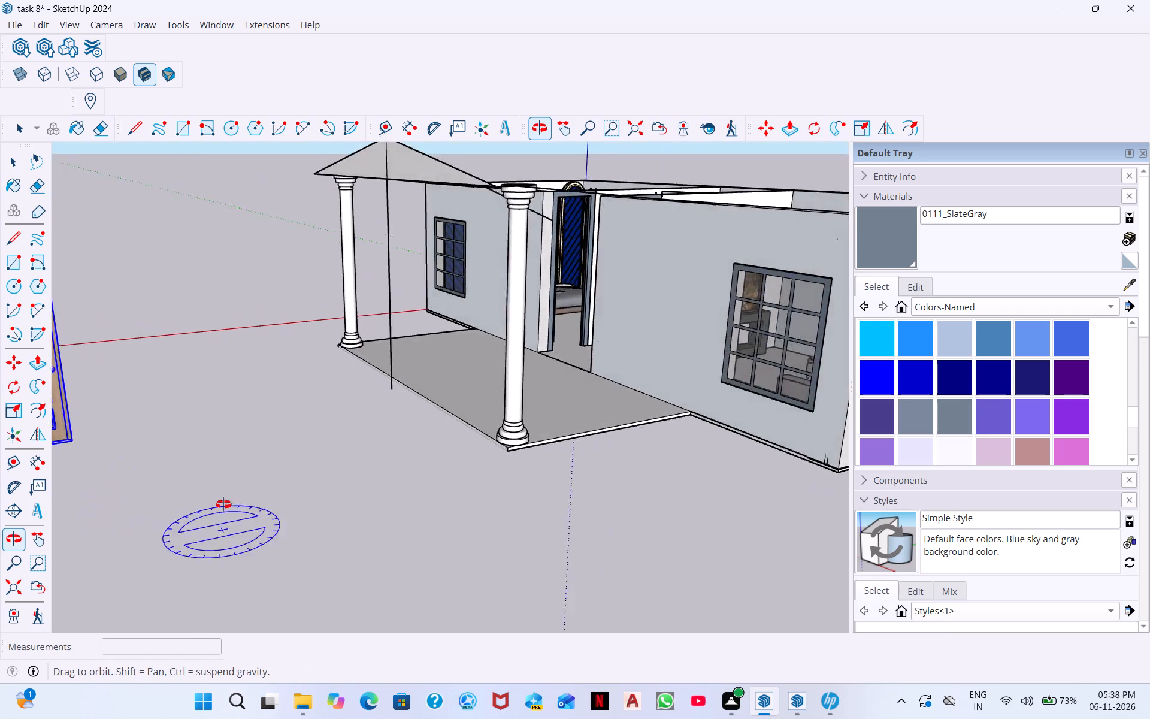
{"action": "middle_click_drag", "start_coordinate": [223, 504], "coordinate": [479, 535]}
{"action": "scroll", "coordinate": [400, 609], "scroll_direction": "up", "scroll_amount": 5}
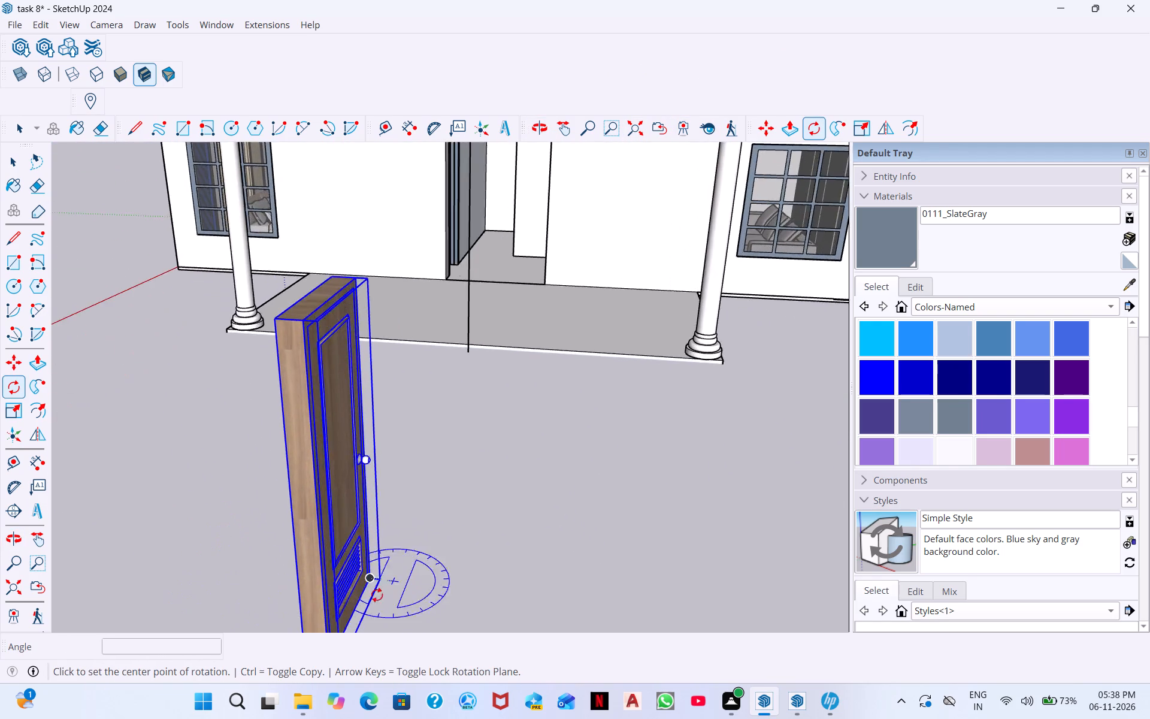
{"action": "scroll", "coordinate": [377, 595], "scroll_direction": "up", "scroll_amount": 3}
{"action": "middle_click_drag", "start_coordinate": [358, 604], "coordinate": [336, 365]}
{"action": "middle_click_drag", "start_coordinate": [322, 584], "coordinate": [311, 587]}
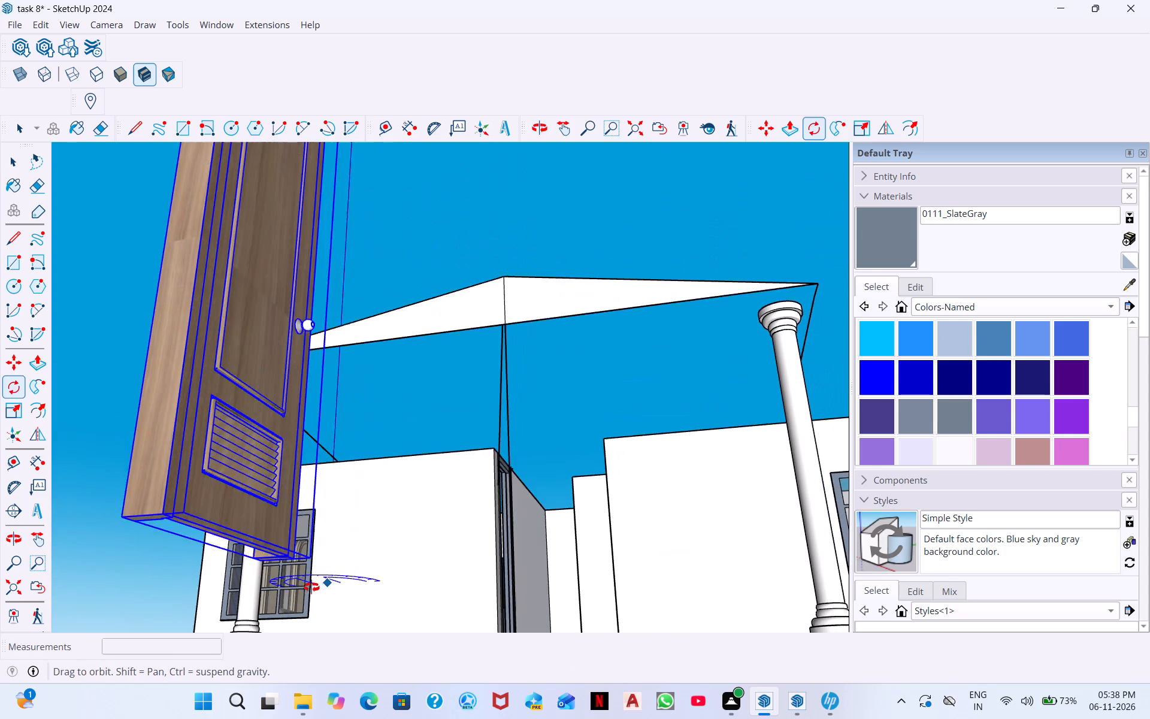
{"action": "middle_click_drag", "start_coordinate": [311, 587], "coordinate": [255, 579]}
{"action": "scroll", "coordinate": [254, 579], "scroll_direction": "down", "scroll_amount": 8}
{"action": "middle_click_drag", "start_coordinate": [188, 572], "coordinate": [155, 572]}
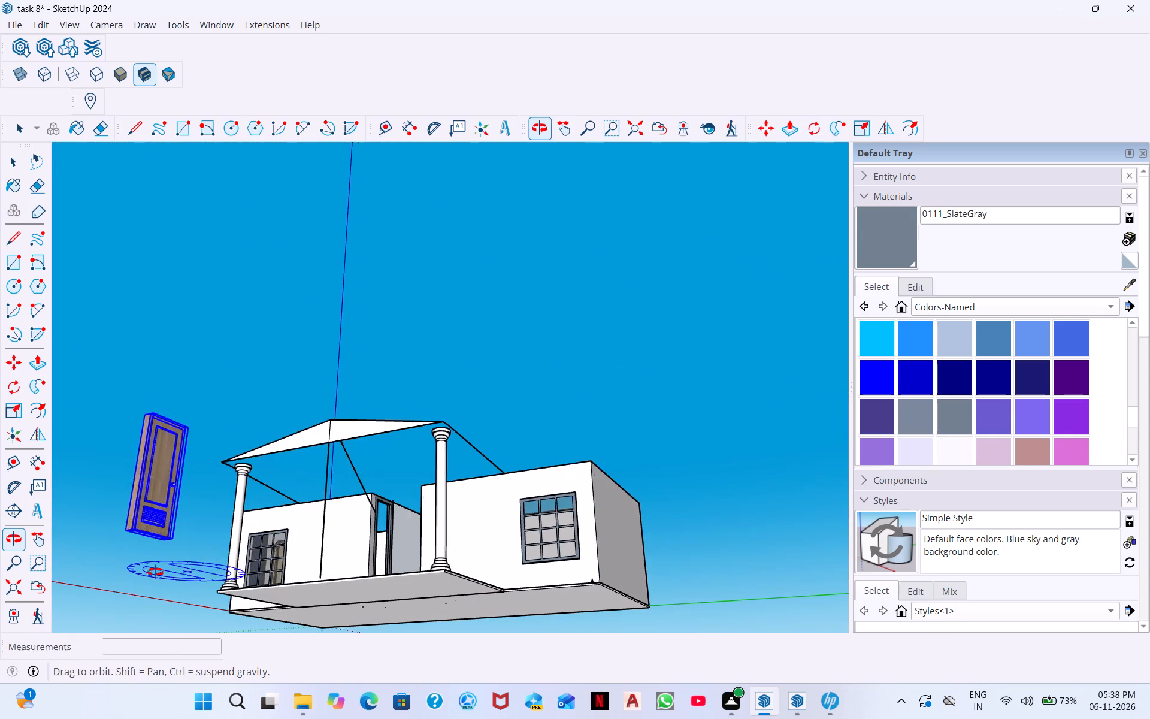
{"action": "middle_click_drag", "start_coordinate": [155, 572], "coordinate": [90, 567]}
{"action": "scroll", "coordinate": [147, 568], "scroll_direction": "up", "scroll_amount": 6}
{"action": "middle_click_drag", "start_coordinate": [142, 575], "coordinate": [98, 578]}
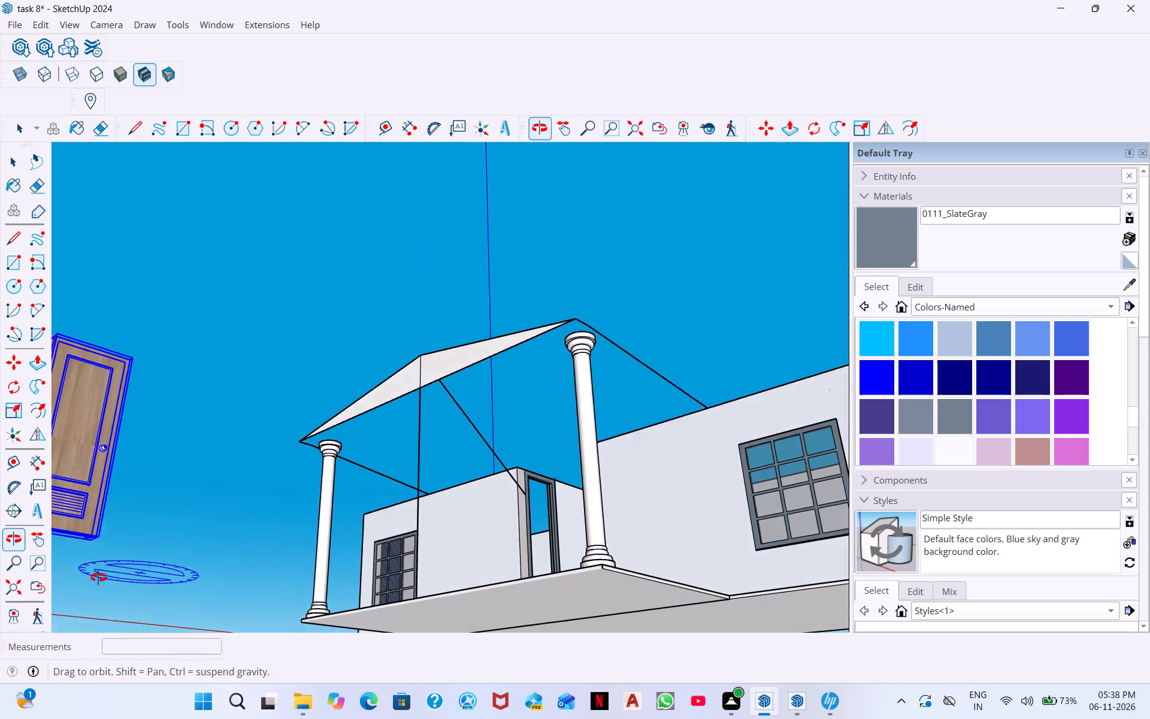
{"action": "middle_click_drag", "start_coordinate": [98, 578], "coordinate": [132, 619]}
{"action": "scroll", "coordinate": [135, 619], "scroll_direction": "down", "scroll_amount": 6}
{"action": "scroll", "coordinate": [77, 621], "scroll_direction": "up", "scroll_amount": 9}
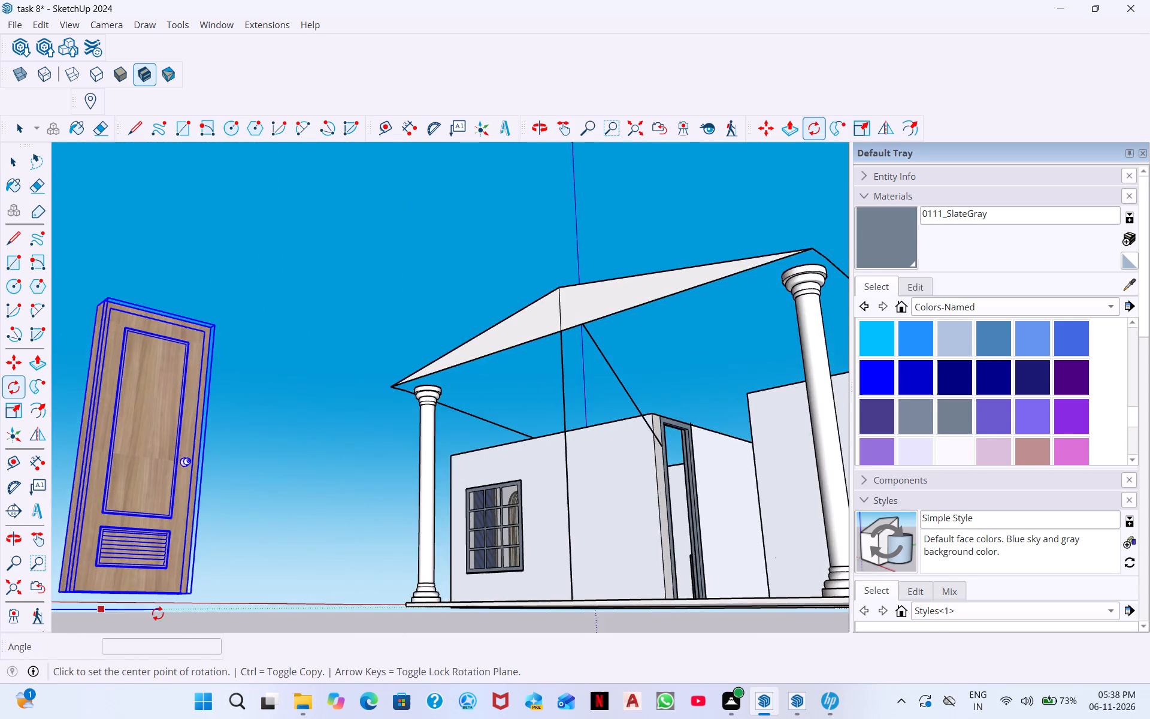
{"action": "scroll", "coordinate": [168, 615], "scroll_direction": "up", "scroll_amount": 3}
{"action": "middle_click_drag", "start_coordinate": [168, 614], "coordinate": [168, 632]}
{"action": "scroll", "coordinate": [177, 630], "scroll_direction": "down", "scroll_amount": 3}
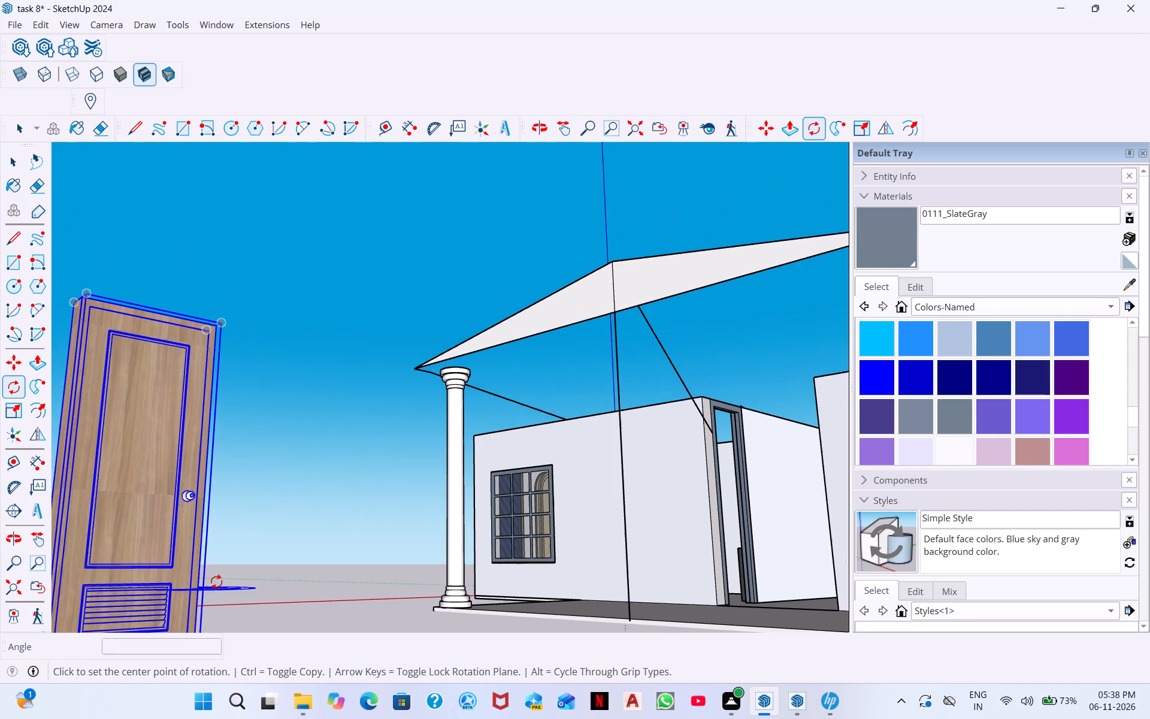
{"action": "middle_click_drag", "start_coordinate": [216, 581], "coordinate": [147, 673]}
{"action": "scroll", "coordinate": [171, 629], "scroll_direction": "down", "scroll_amount": 8}
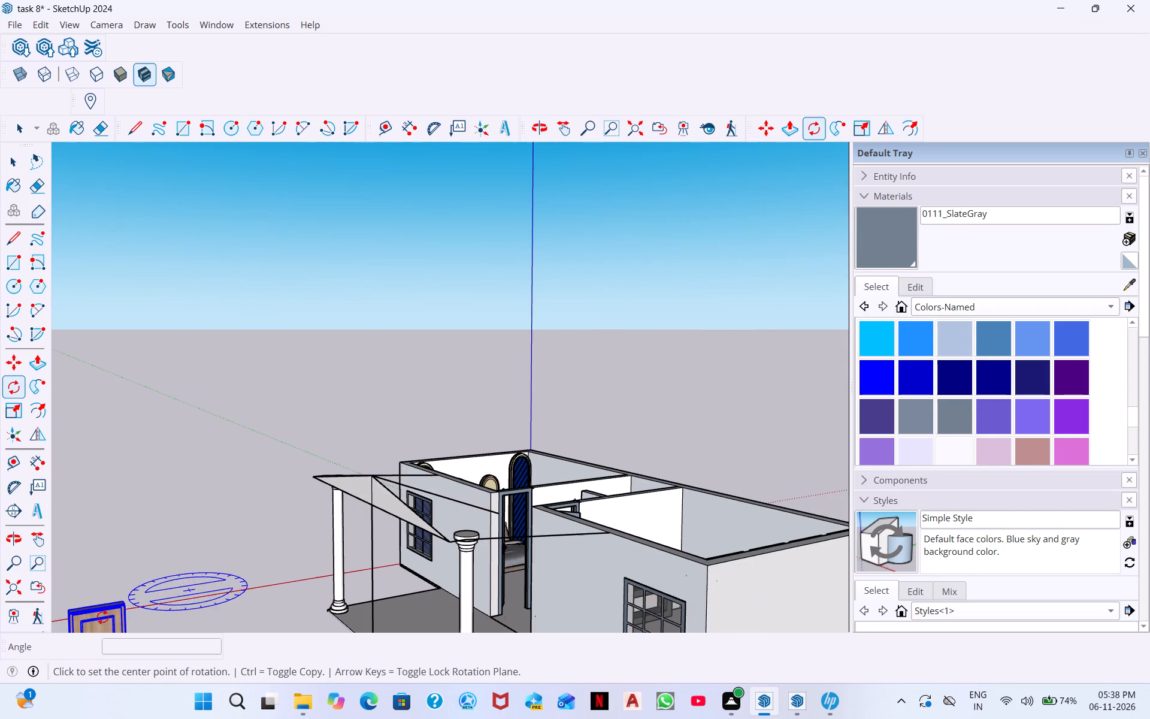
{"action": "scroll", "coordinate": [106, 650], "scroll_direction": "up", "scroll_amount": 1}
{"action": "scroll", "coordinate": [134, 597], "scroll_direction": "down", "scroll_amount": 17}
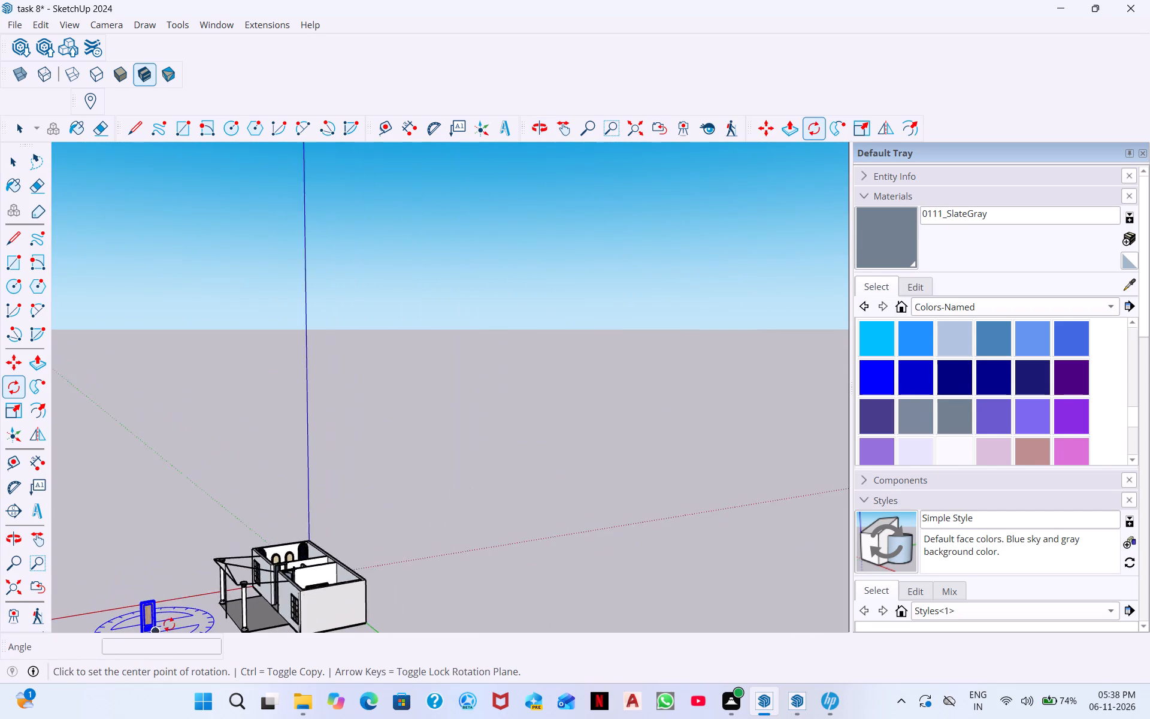
{"action": "scroll", "coordinate": [169, 624], "scroll_direction": "down", "scroll_amount": 10}
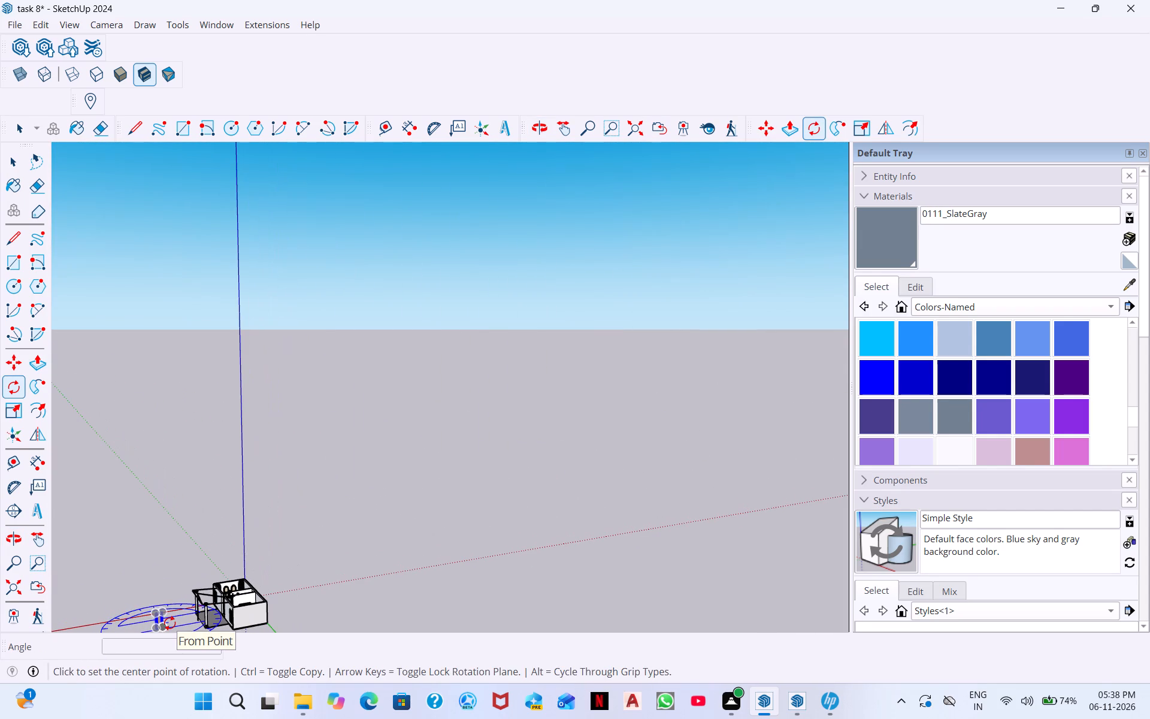
{"action": "left_click", "coordinate": [643, 134]}
{"action": "scroll", "coordinate": [117, 509], "scroll_direction": "up", "scroll_amount": 2}
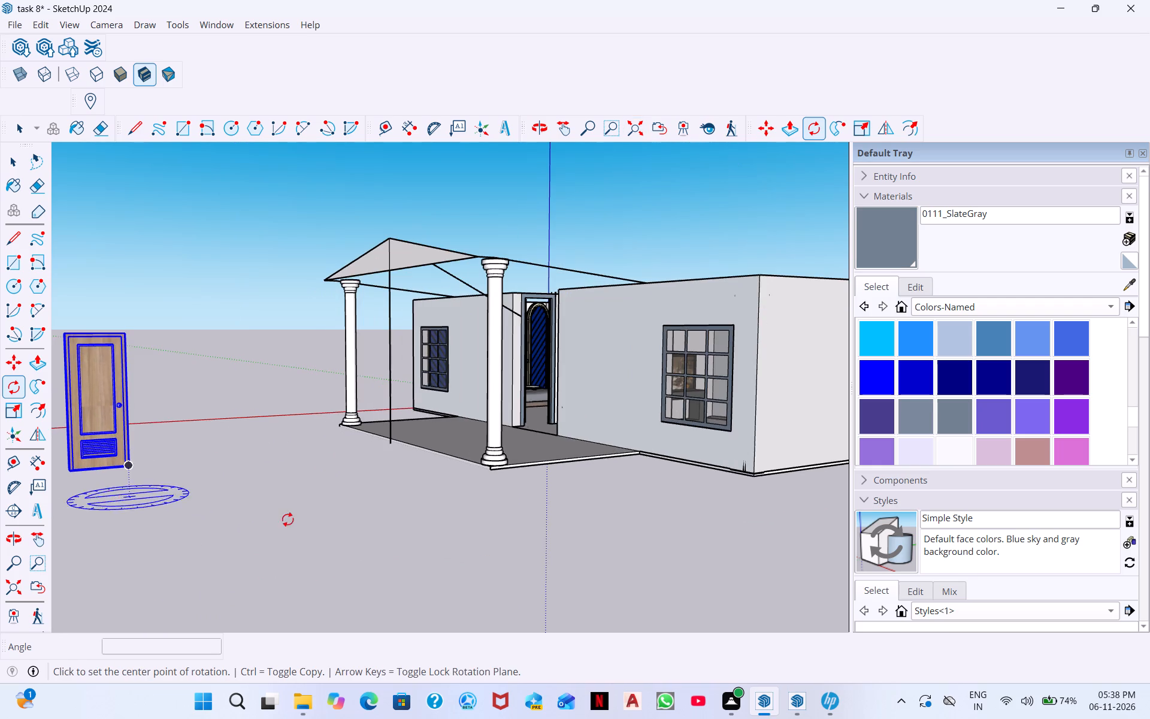
{"action": "middle_click_drag", "start_coordinate": [292, 521], "coordinate": [110, 508]}
{"action": "scroll", "coordinate": [110, 508], "scroll_direction": "up", "scroll_amount": 4}
{"action": "scroll", "coordinate": [187, 457], "scroll_direction": "up", "scroll_amount": 1}
{"action": "middle_click_drag", "start_coordinate": [187, 456], "coordinate": [187, 455]}
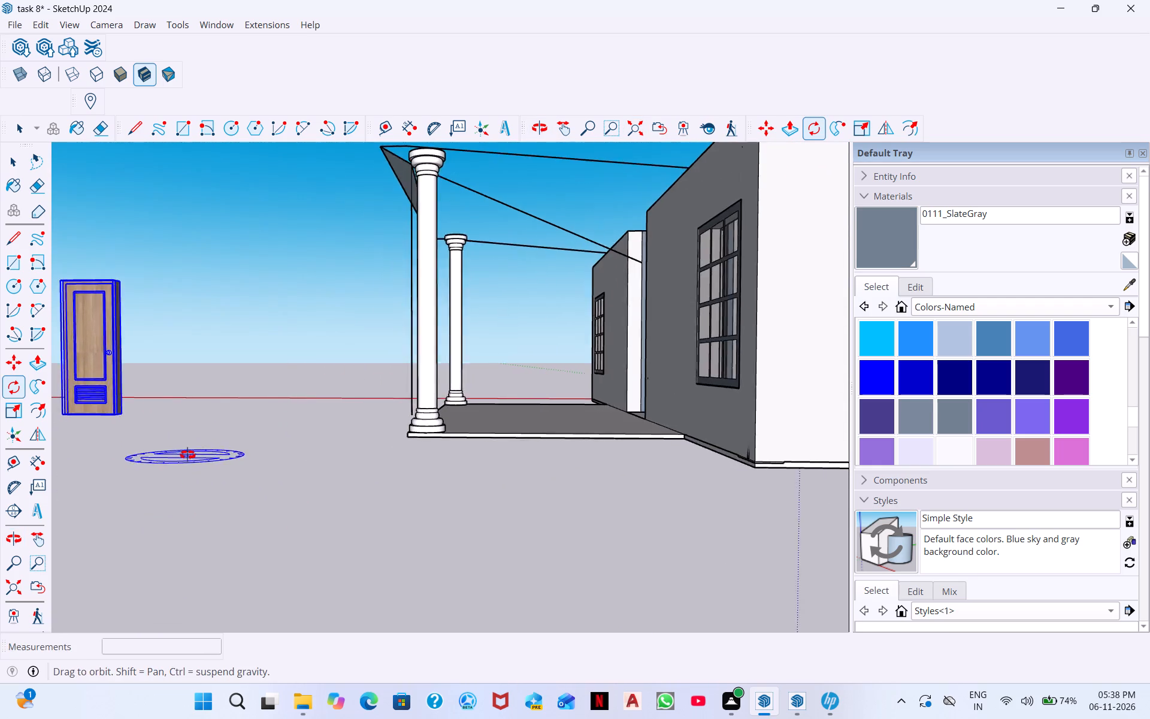
{"action": "middle_click_drag", "start_coordinate": [187, 455], "coordinate": [106, 467]}
{"action": "scroll", "coordinate": [123, 448], "scroll_direction": "down", "scroll_amount": 8}
{"action": "middle_click_drag", "start_coordinate": [84, 445], "coordinate": [56, 448]}
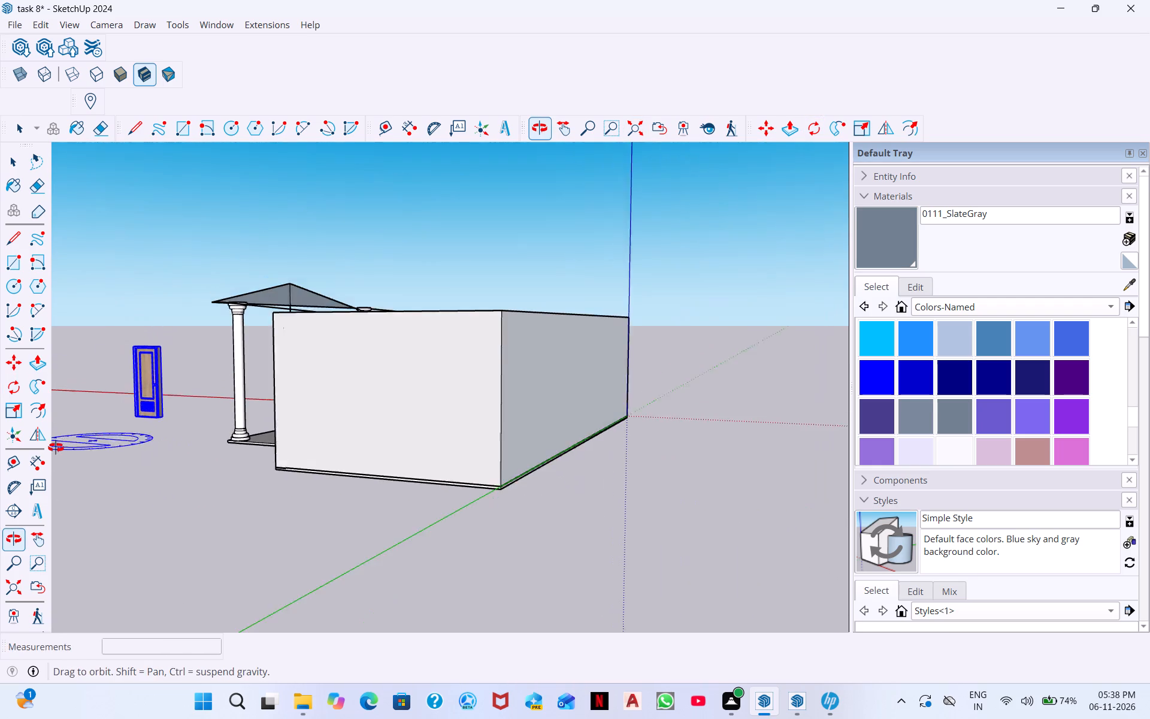
{"action": "middle_click_drag", "start_coordinate": [56, 448], "coordinate": [33, 433]}
{"action": "middle_click_drag", "start_coordinate": [146, 481], "coordinate": [102, 492]}
{"action": "scroll", "coordinate": [150, 478], "scroll_direction": "up", "scroll_amount": 11}
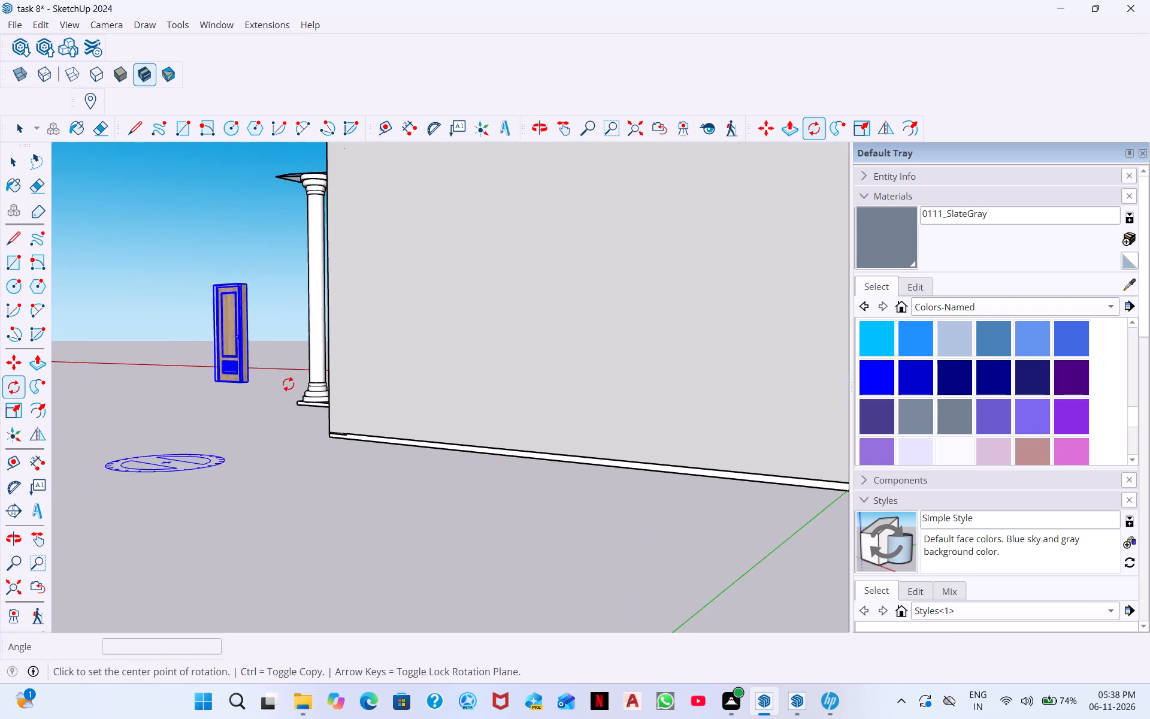
{"action": "scroll", "coordinate": [288, 384], "scroll_direction": "up", "scroll_amount": 5}
{"action": "scroll", "coordinate": [128, 387], "scroll_direction": "up", "scroll_amount": 9}
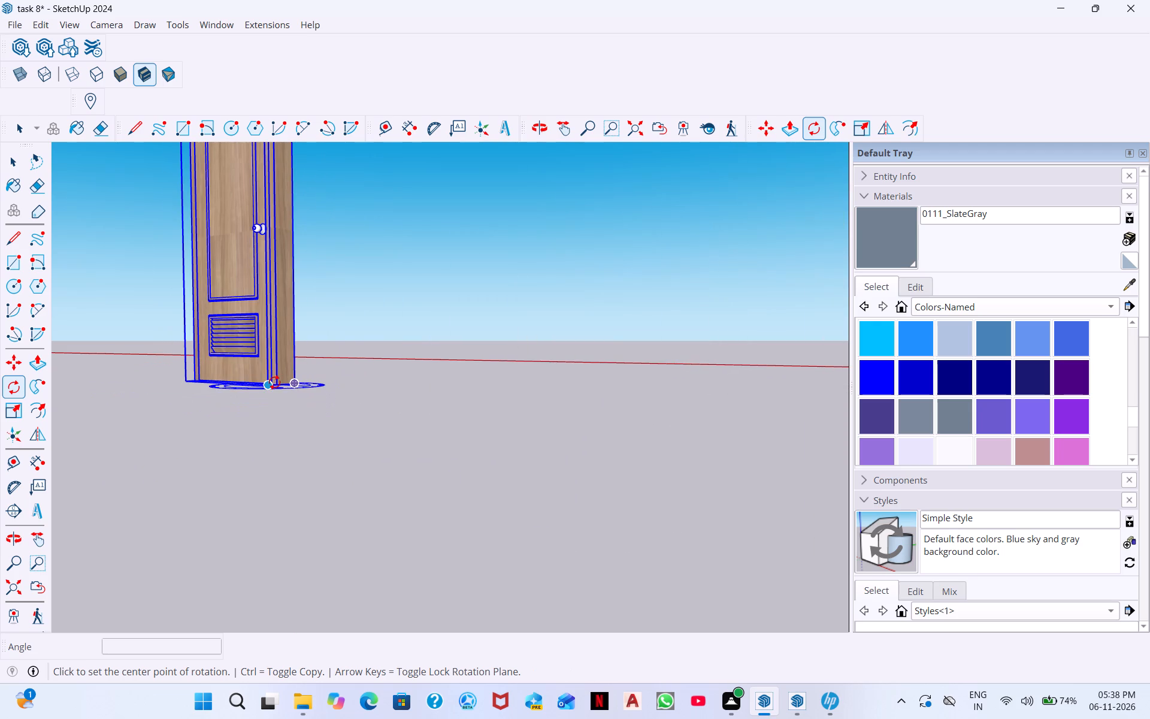
{"action": "scroll", "coordinate": [278, 382], "scroll_direction": "up", "scroll_amount": 6}
{"action": "middle_click_drag", "start_coordinate": [285, 431], "coordinate": [289, 437]}
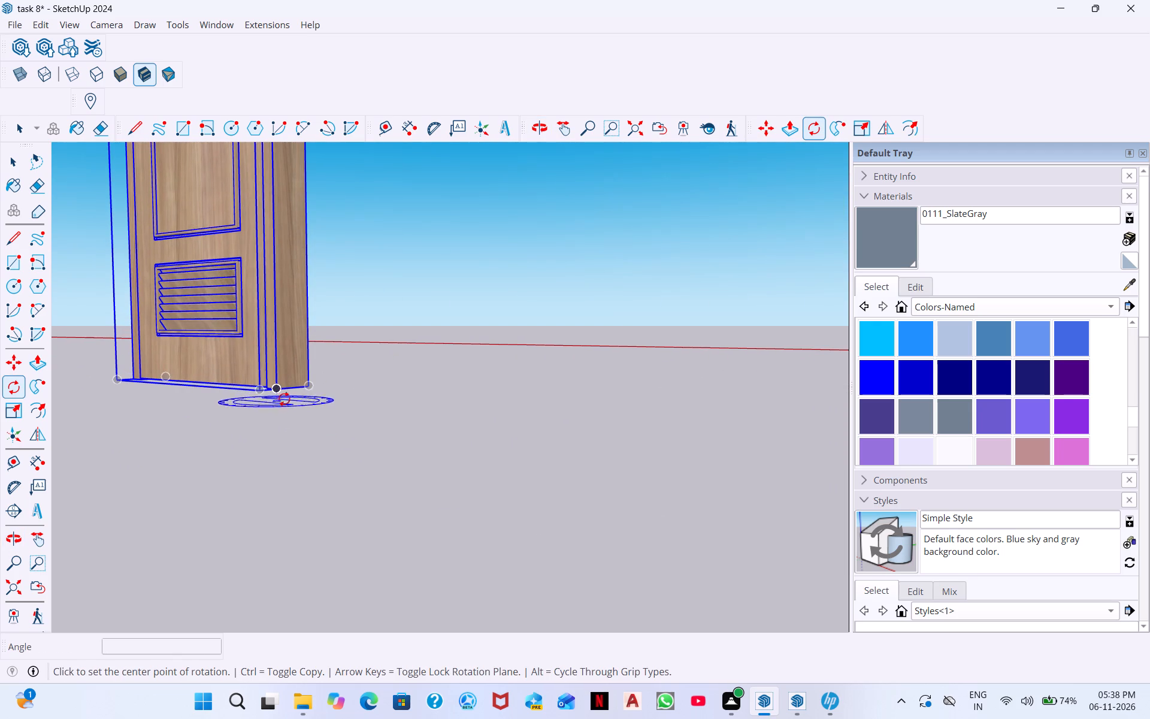
{"action": "left_click", "coordinate": [275, 391]}
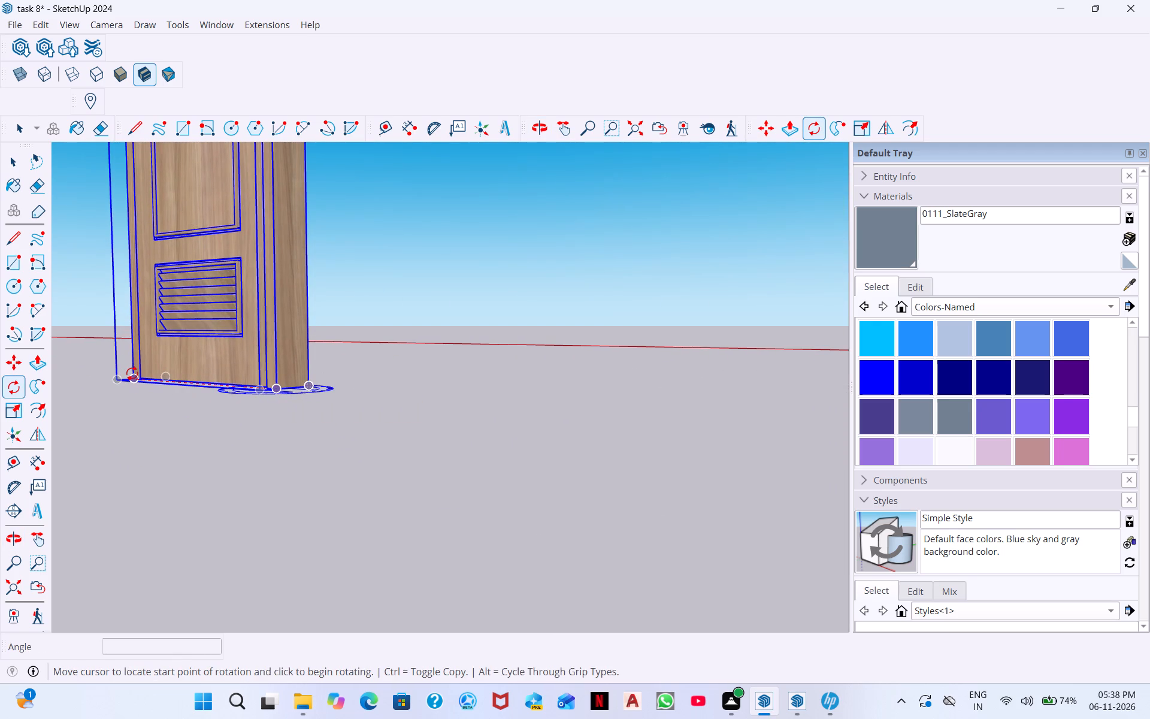
{"action": "left_click", "coordinate": [132, 373]}
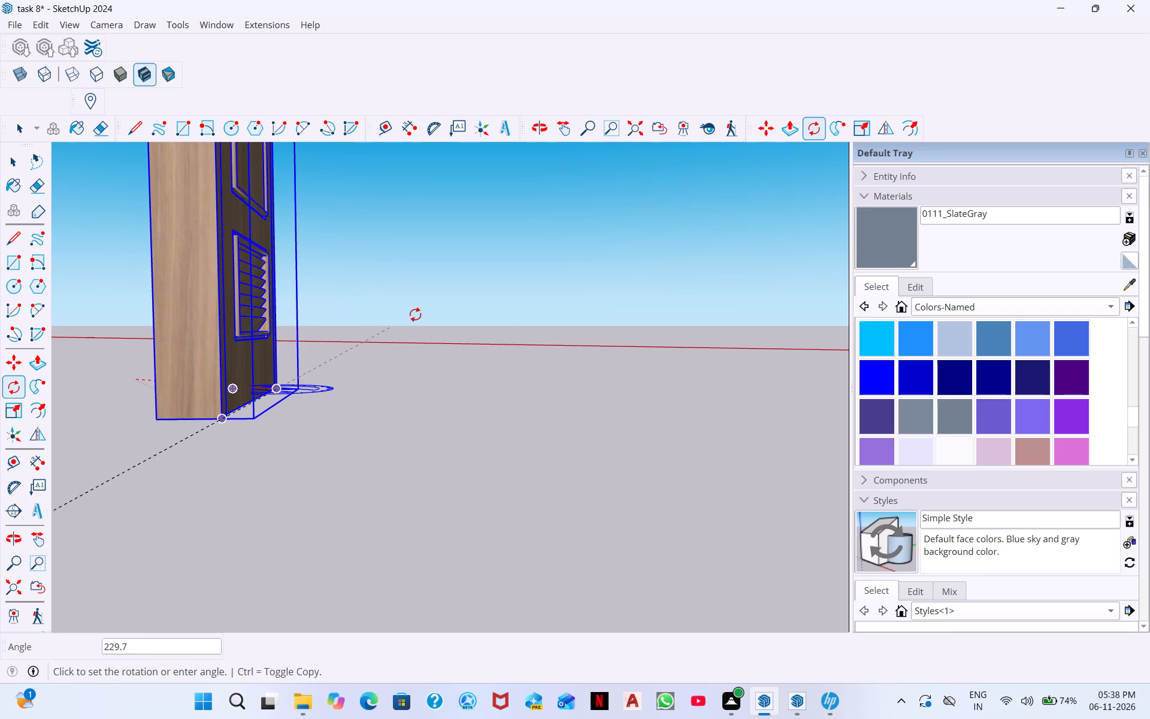
{"action": "scroll", "coordinate": [513, 312], "scroll_direction": "down", "scroll_amount": 7}
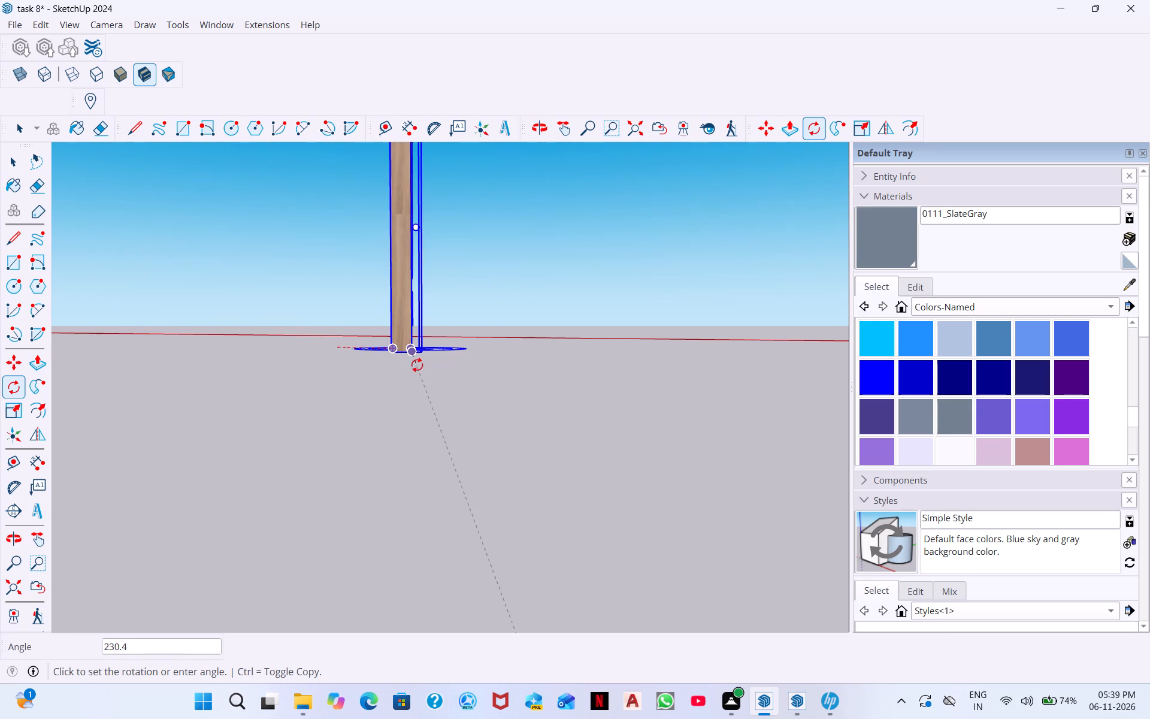
{"action": "middle_click_drag", "start_coordinate": [486, 409], "coordinate": [776, 461]}
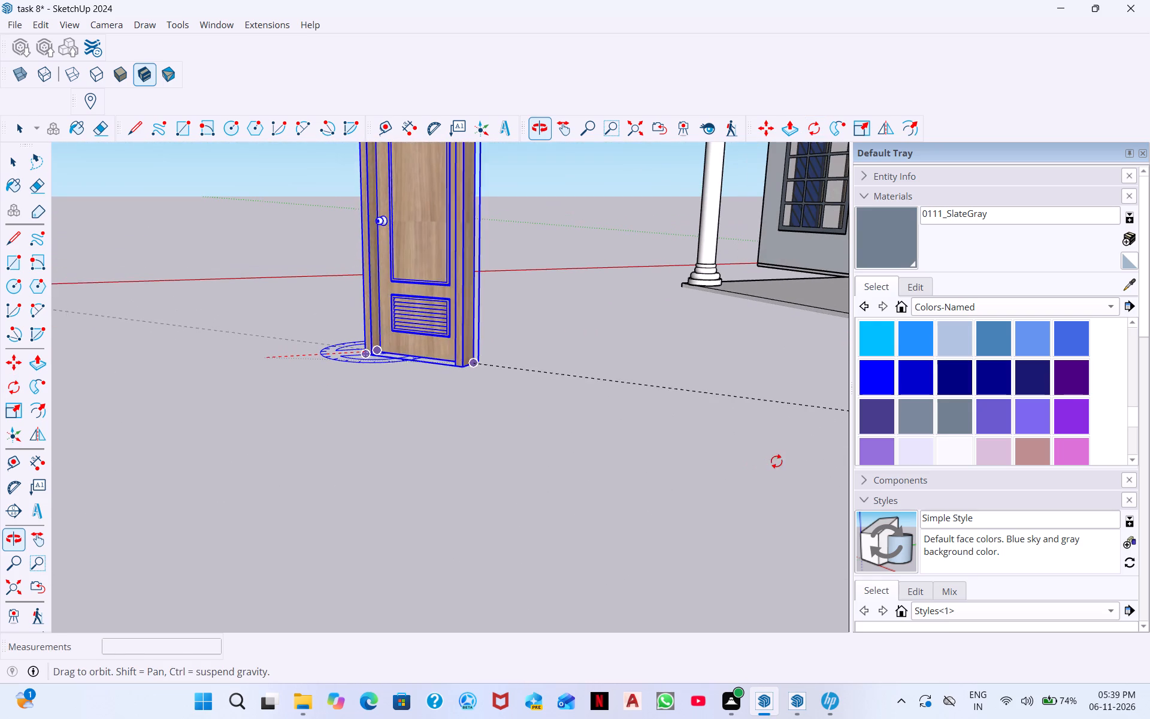
{"action": "scroll", "coordinate": [807, 430], "scroll_direction": "down", "scroll_amount": 4}
{"action": "scroll", "coordinate": [720, 405], "scroll_direction": "down", "scroll_amount": 1}
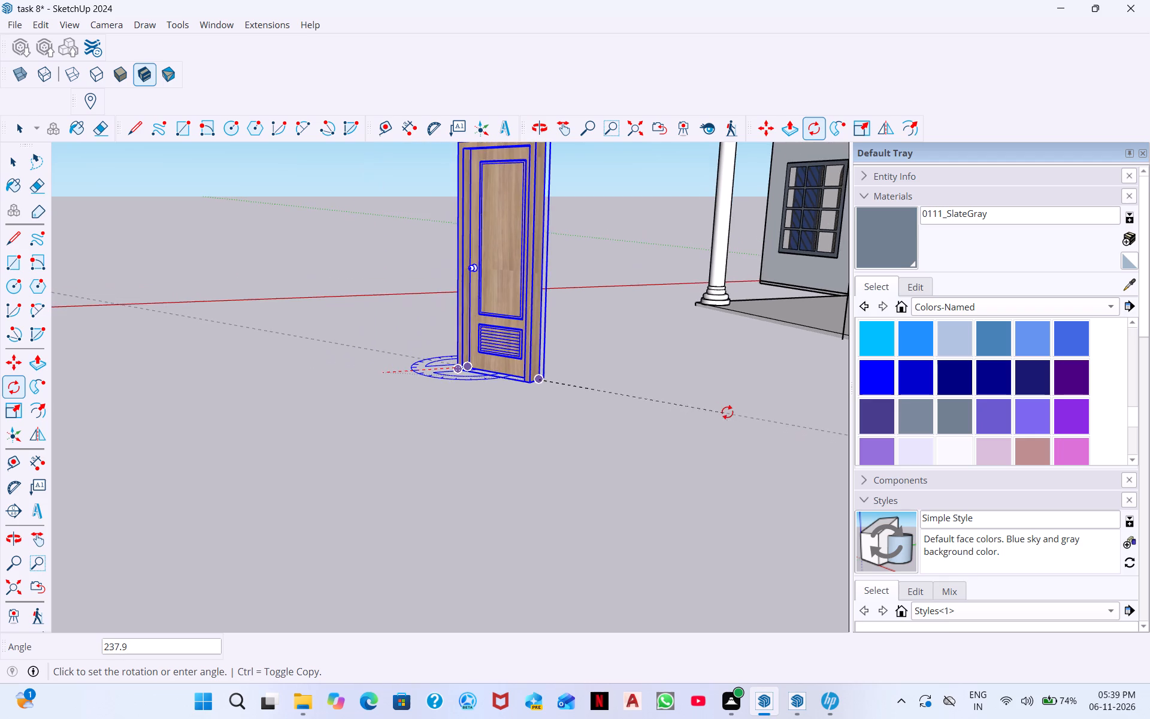
{"action": "middle_click_drag", "start_coordinate": [727, 412], "coordinate": [797, 438]}
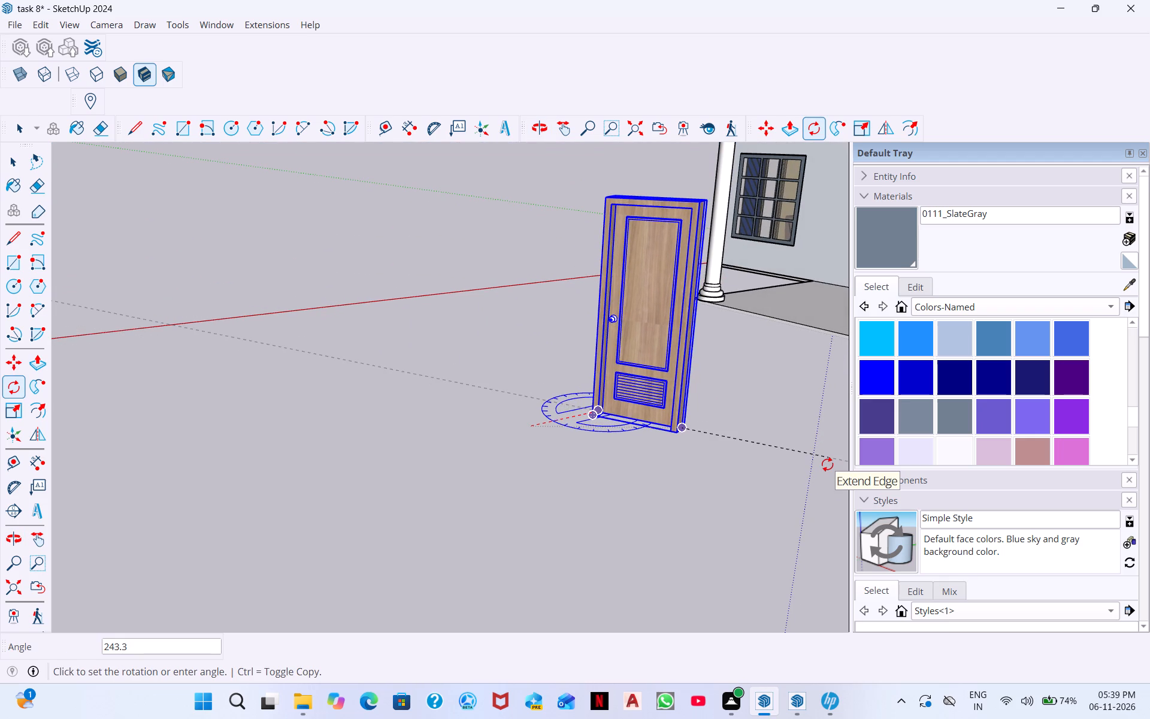
{"action": "left_click", "coordinate": [786, 494]}
{"action": "key", "text": "Escape"}
Select the wooden bathroom door in front of the porch for resizing with the Scale tool.
{"action": "scroll", "coordinate": [686, 449], "scroll_direction": "down", "scroll_amount": 3}
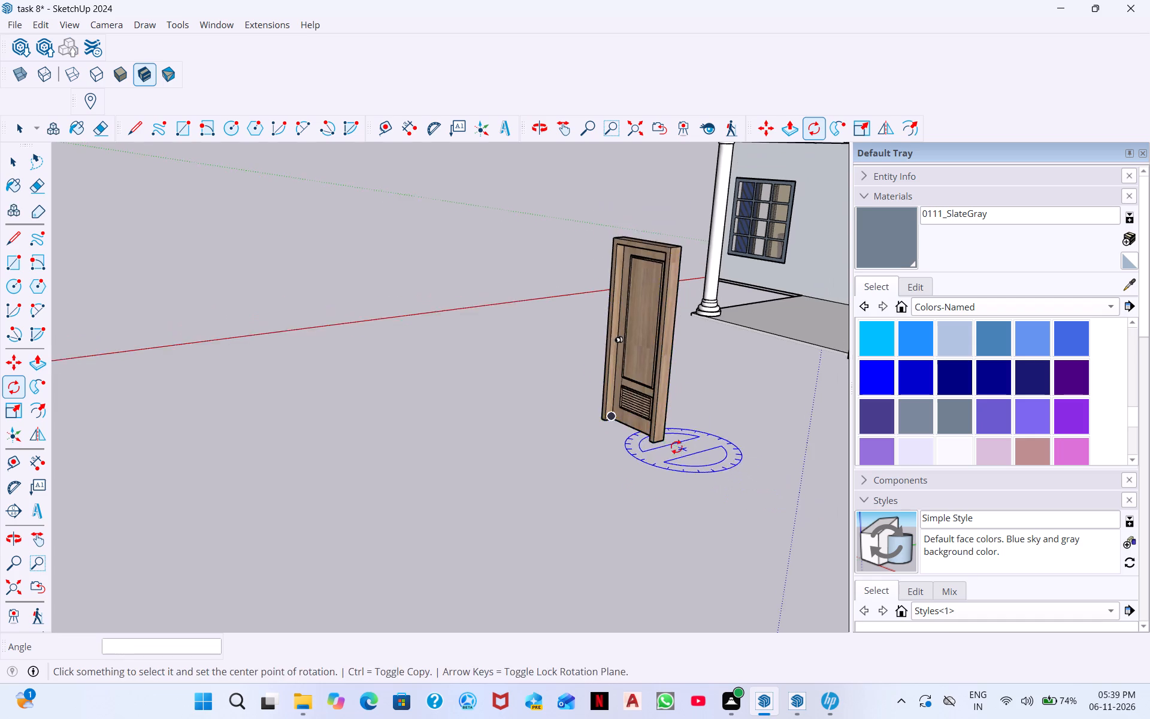
{"action": "middle_click_drag", "start_coordinate": [671, 419], "coordinate": [789, 416]}
{"action": "key", "text": "space"}
{"action": "scroll", "coordinate": [801, 387], "scroll_direction": "down", "scroll_amount": 1}
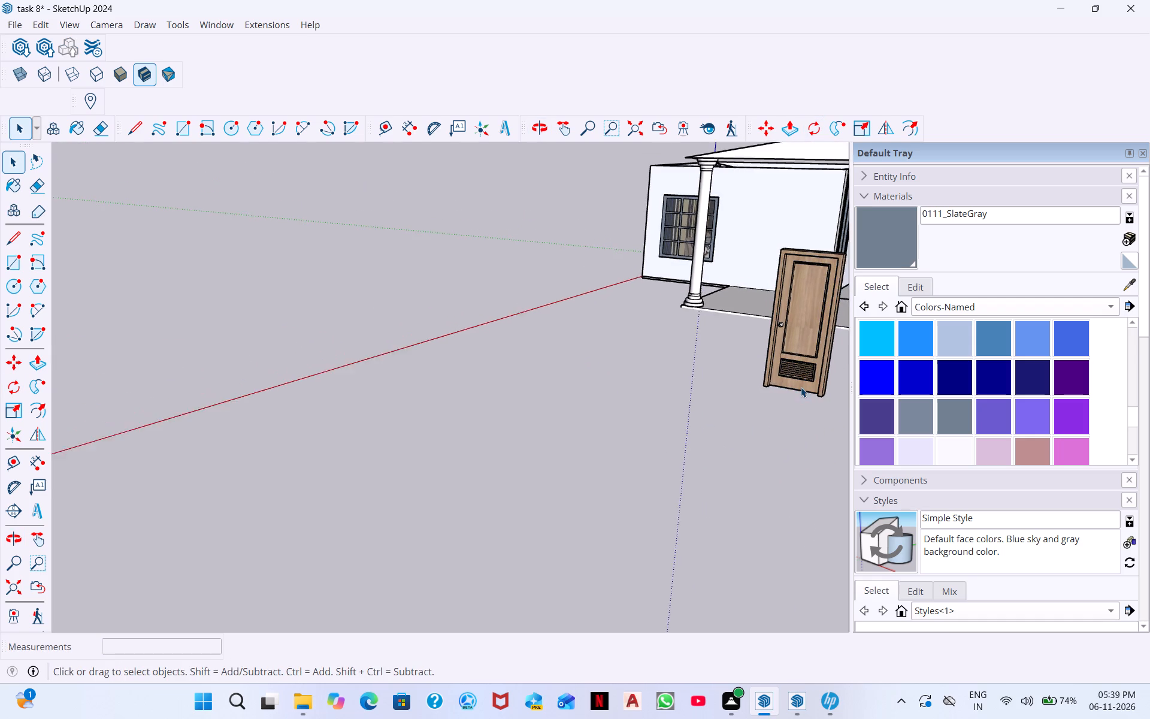
{"action": "scroll", "coordinate": [801, 387], "scroll_direction": "down", "scroll_amount": 4}
{"action": "middle_click_drag", "start_coordinate": [807, 421], "coordinate": [882, 394]}
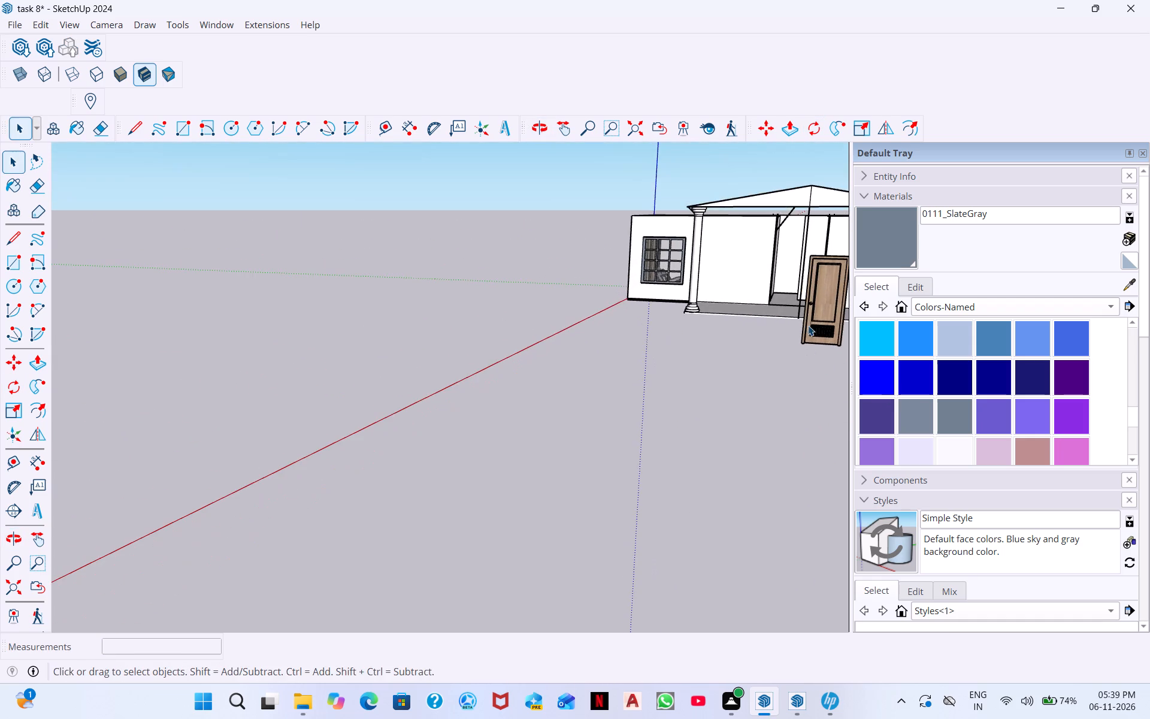
{"action": "middle_click_drag", "start_coordinate": [808, 324], "coordinate": [783, 403]}
{"action": "left_click_drag", "start_coordinate": [819, 454], "coordinate": [789, 410]}
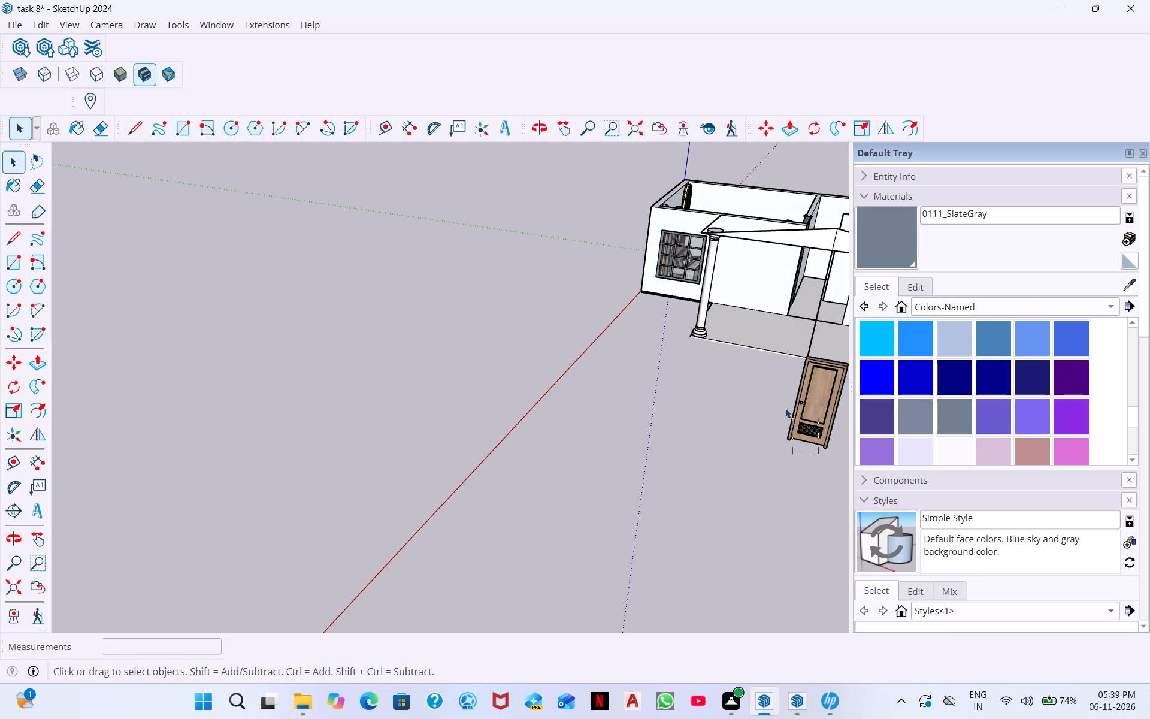
{"action": "left_click", "coordinate": [862, 133]}
{"action": "middle_click_drag", "start_coordinate": [820, 359], "coordinate": [834, 379]}
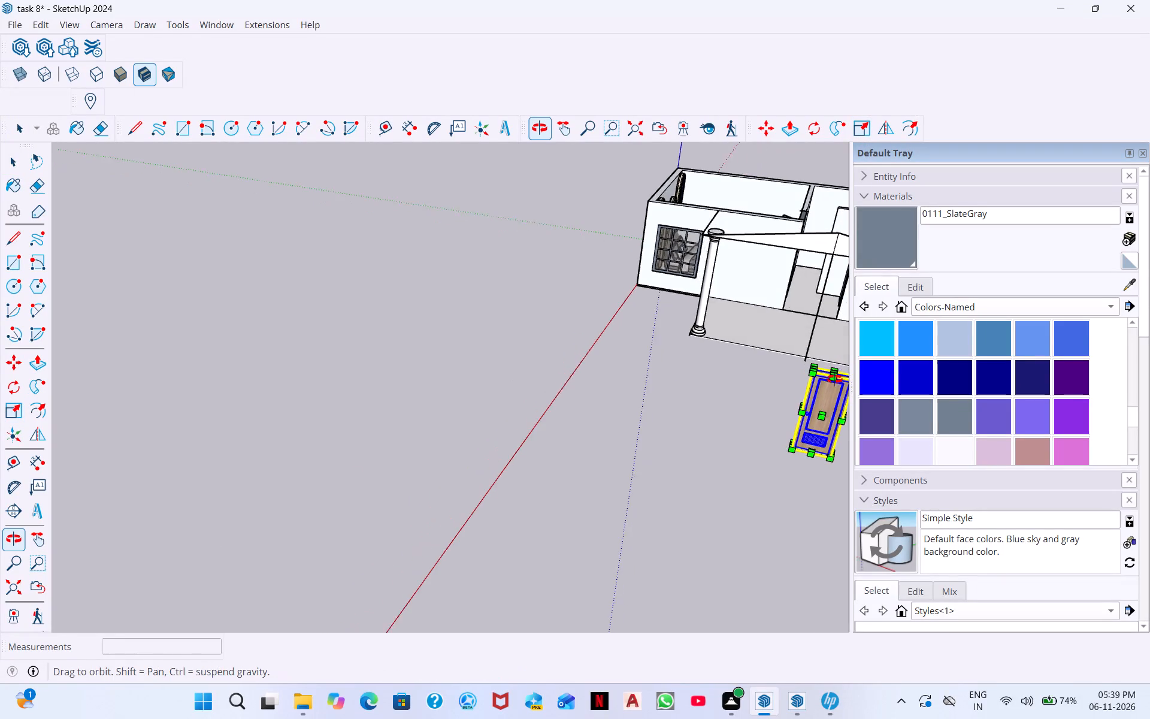
{"action": "middle_click_drag", "start_coordinate": [834, 379], "coordinate": [842, 392]}
{"action": "scroll", "coordinate": [842, 393], "scroll_direction": "up", "scroll_amount": 4}
{"action": "middle_click_drag", "start_coordinate": [819, 392], "coordinate": [895, 397]}
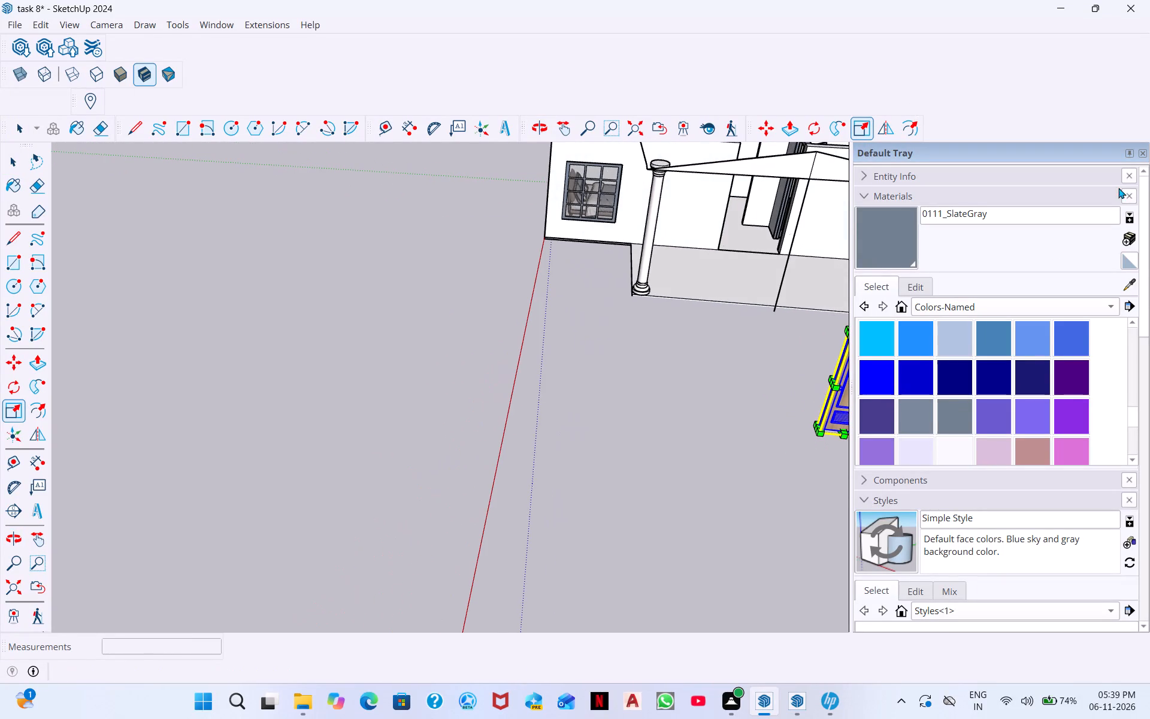
{"action": "scroll", "coordinate": [797, 405], "scroll_direction": "down", "scroll_amount": 4}
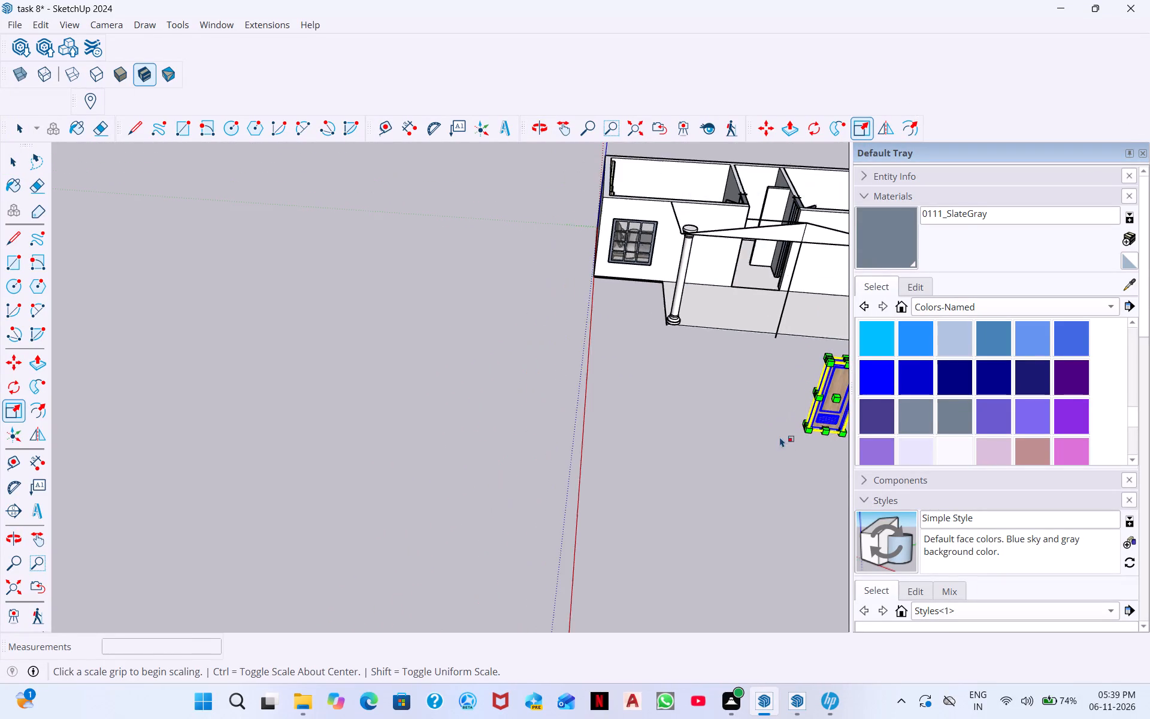
{"action": "middle_click_drag", "start_coordinate": [780, 435], "coordinate": [787, 425]}
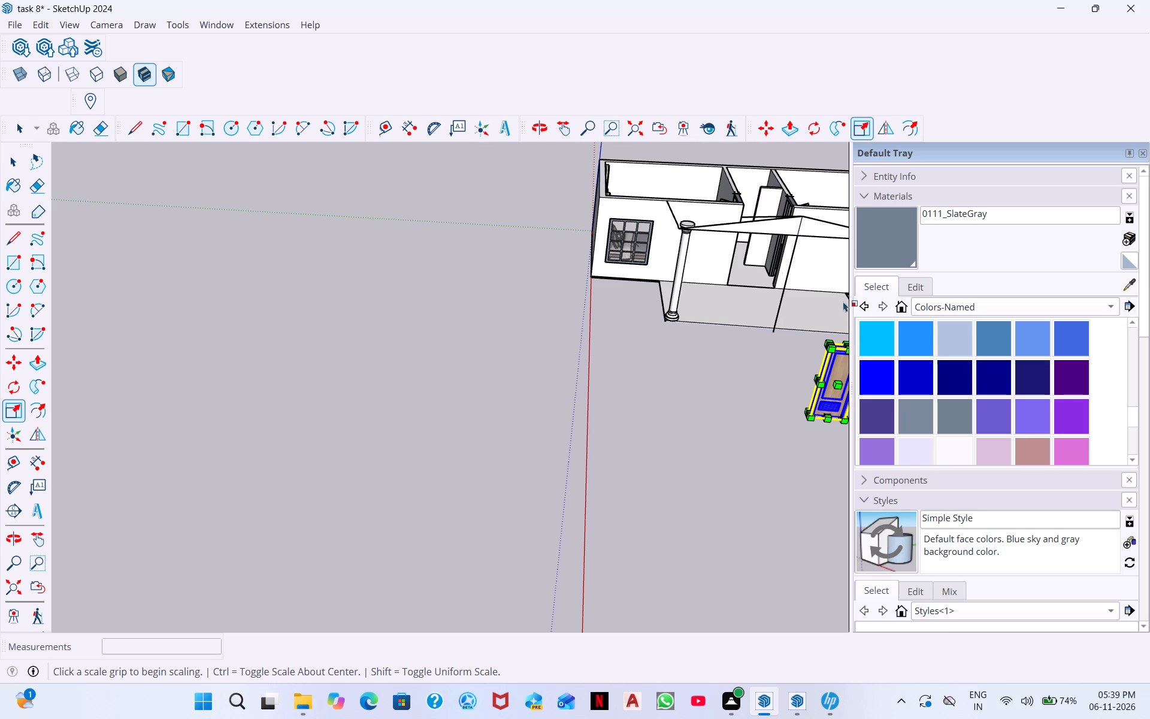
Narrow the tray to widen the drawing area.
{"action": "left_click_drag", "start_coordinate": [850, 297], "coordinate": [991, 304]}
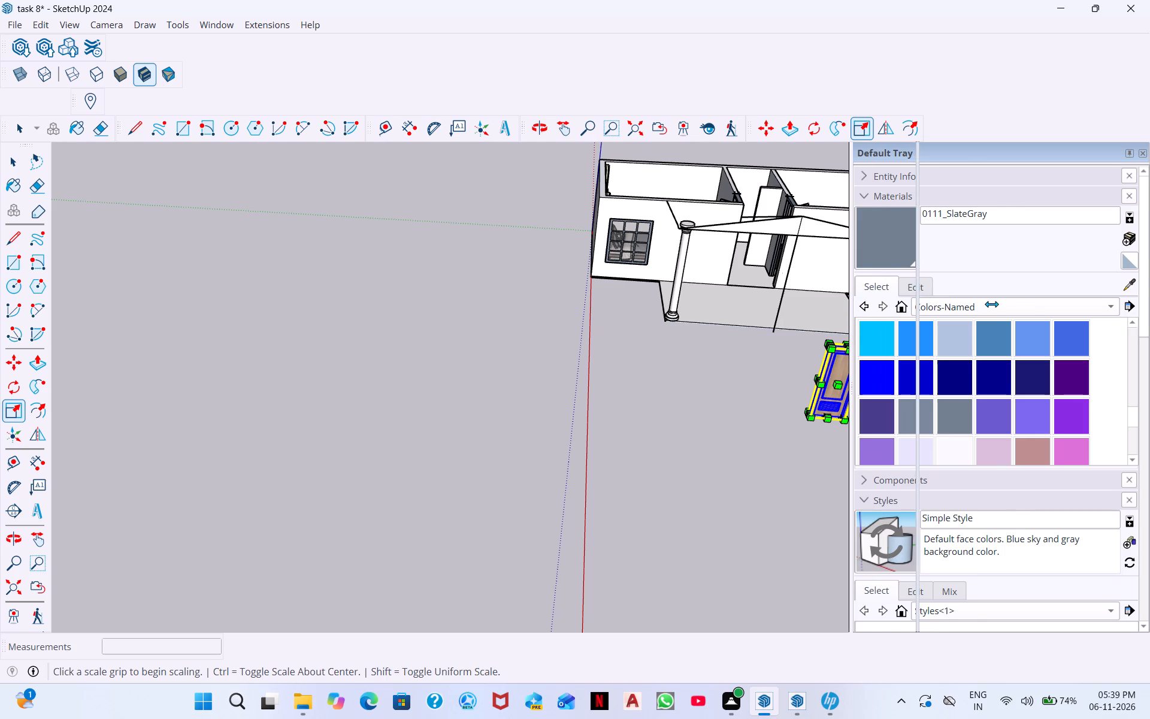
{"action": "left_click_drag", "start_coordinate": [991, 304], "coordinate": [992, 304]}
Scale the wooden bathroom door along the blue axis to a height of 10'.
{"action": "scroll", "coordinate": [882, 346], "scroll_direction": "up", "scroll_amount": 5}
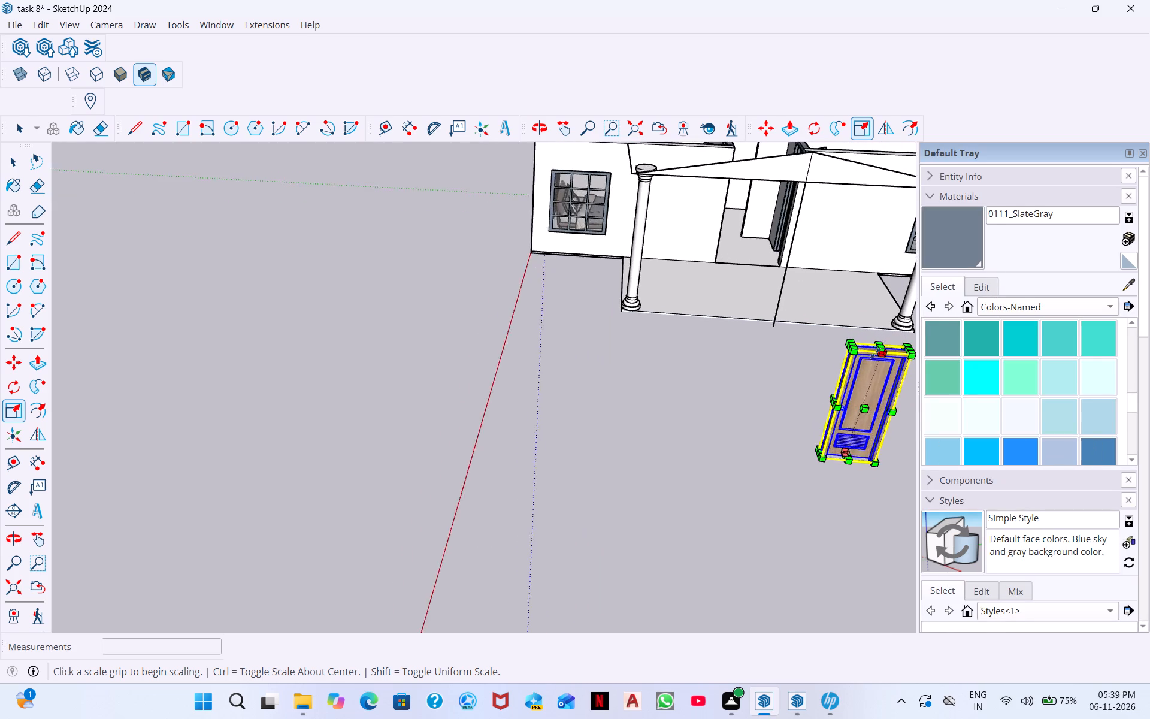
{"action": "scroll", "coordinate": [874, 353], "scroll_direction": "up", "scroll_amount": 6}
{"action": "middle_click_drag", "start_coordinate": [877, 350], "coordinate": [755, 364]}
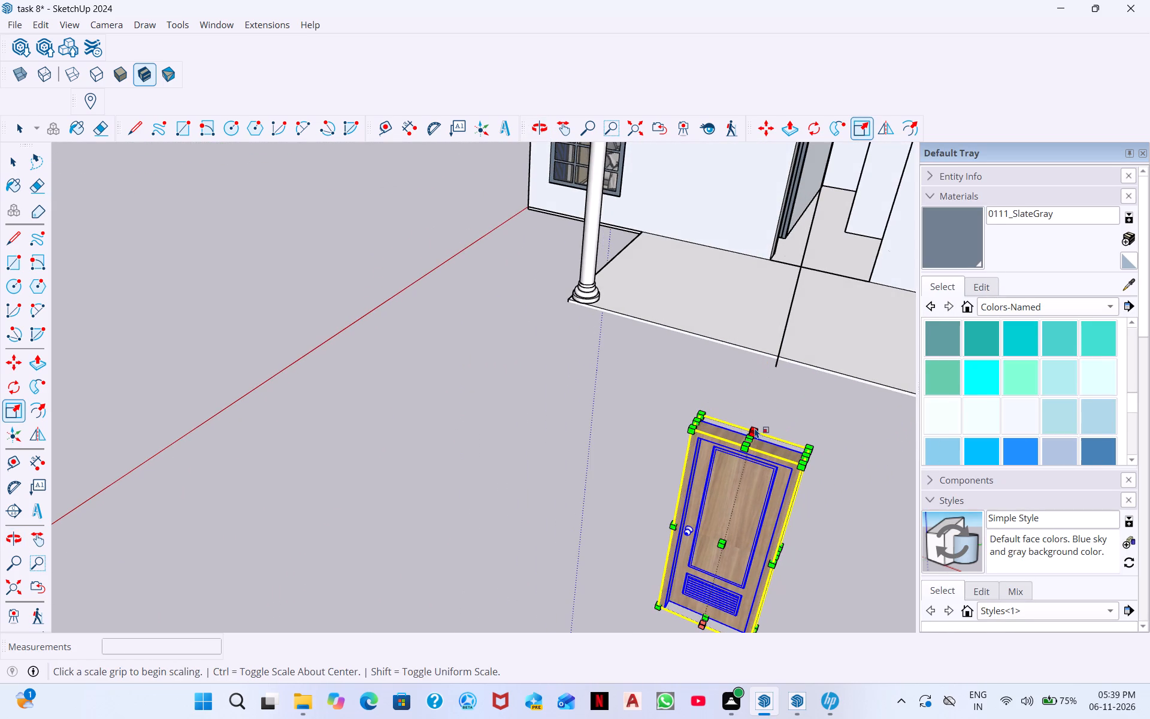
{"action": "left_click", "coordinate": [756, 431]}
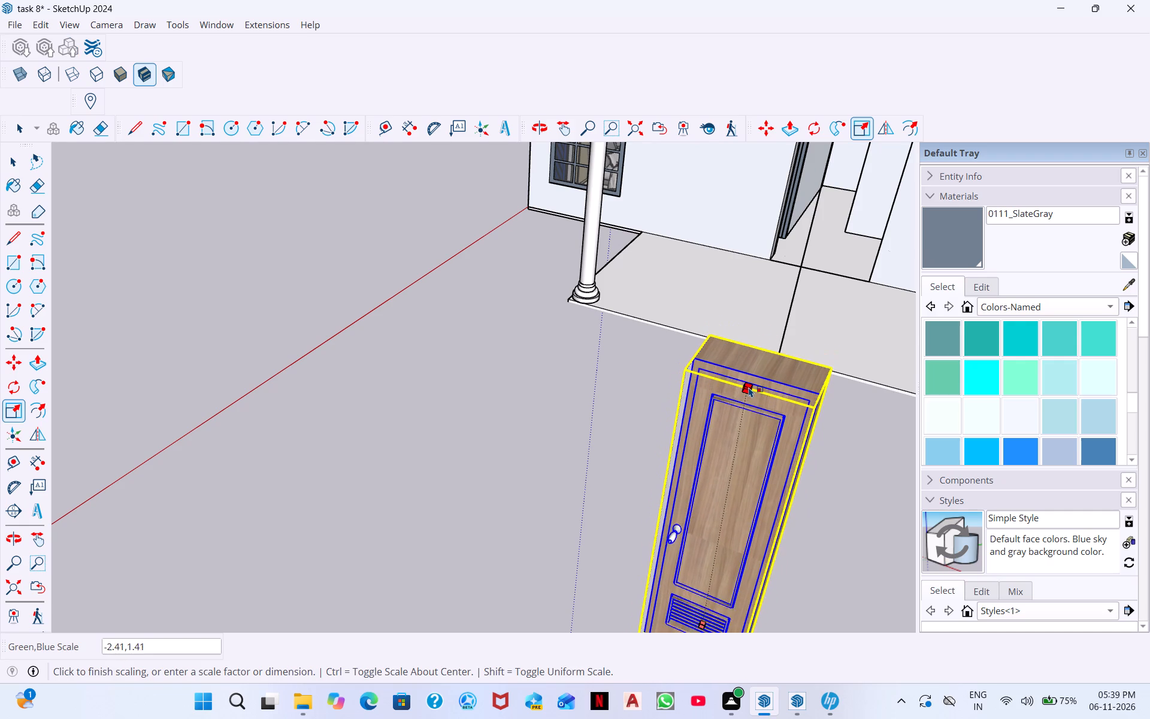
{"action": "key", "text": "Escape"}
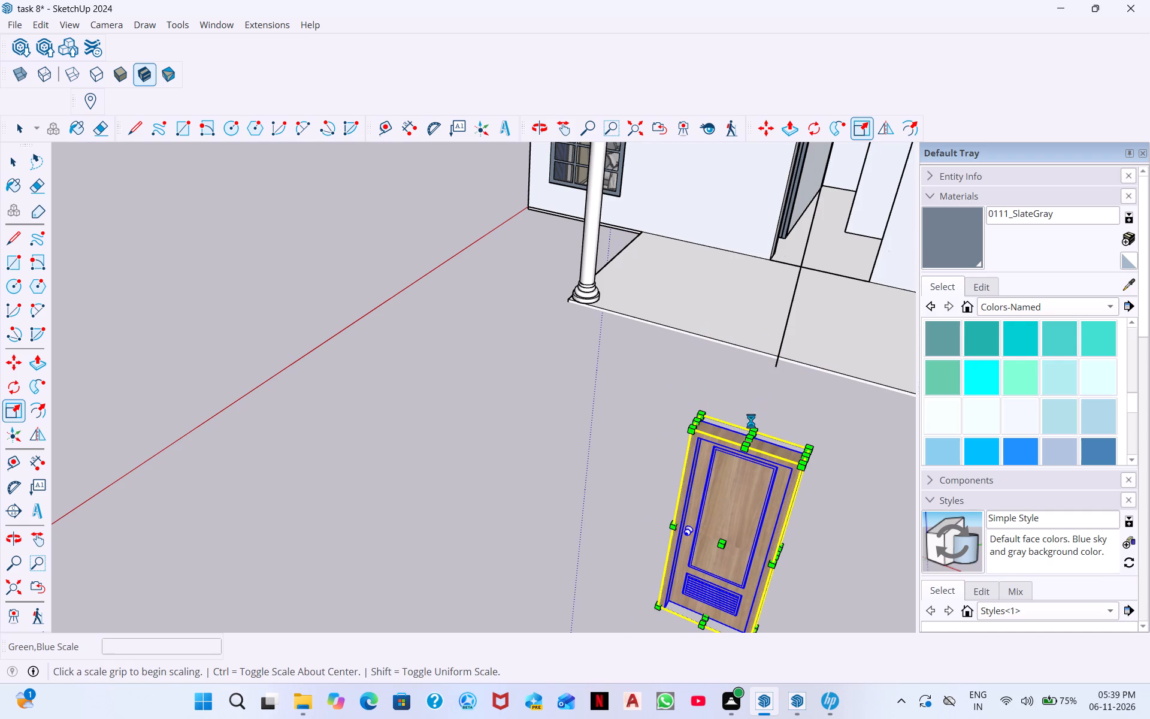
{"action": "scroll", "coordinate": [750, 447], "scroll_direction": "up", "scroll_amount": 15}
{"action": "left_click", "coordinate": [751, 439]}
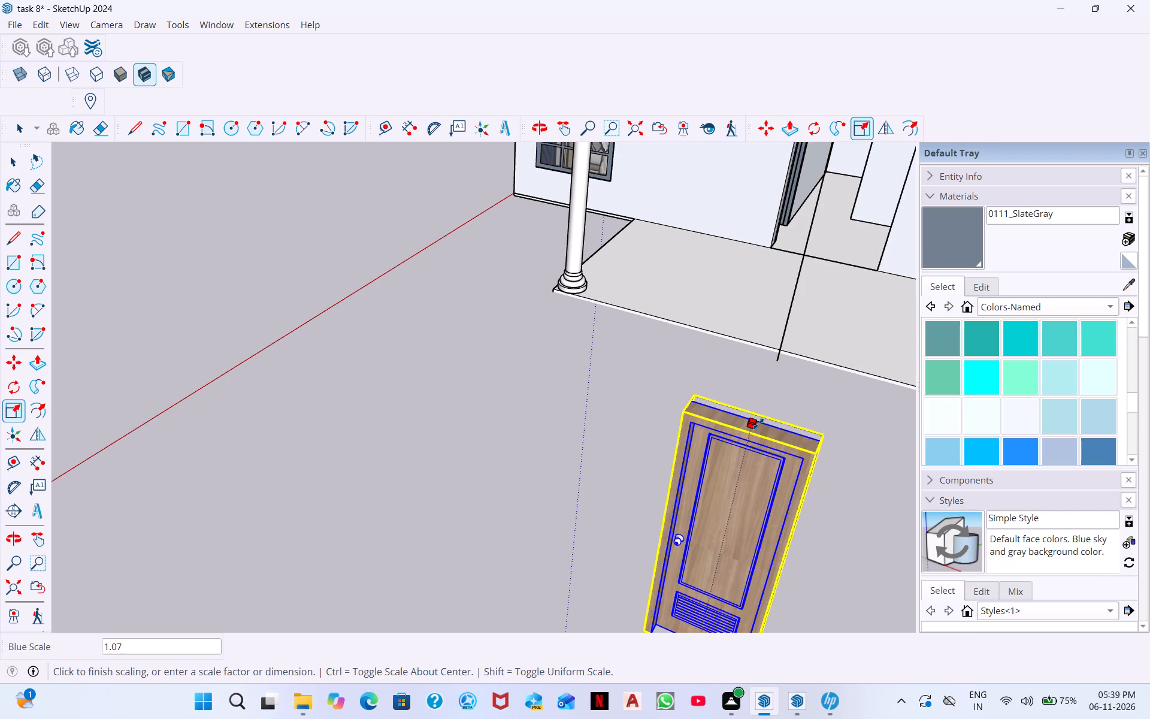
{"action": "type", "text": "10'"}
{"action": "key", "text": "Return"}
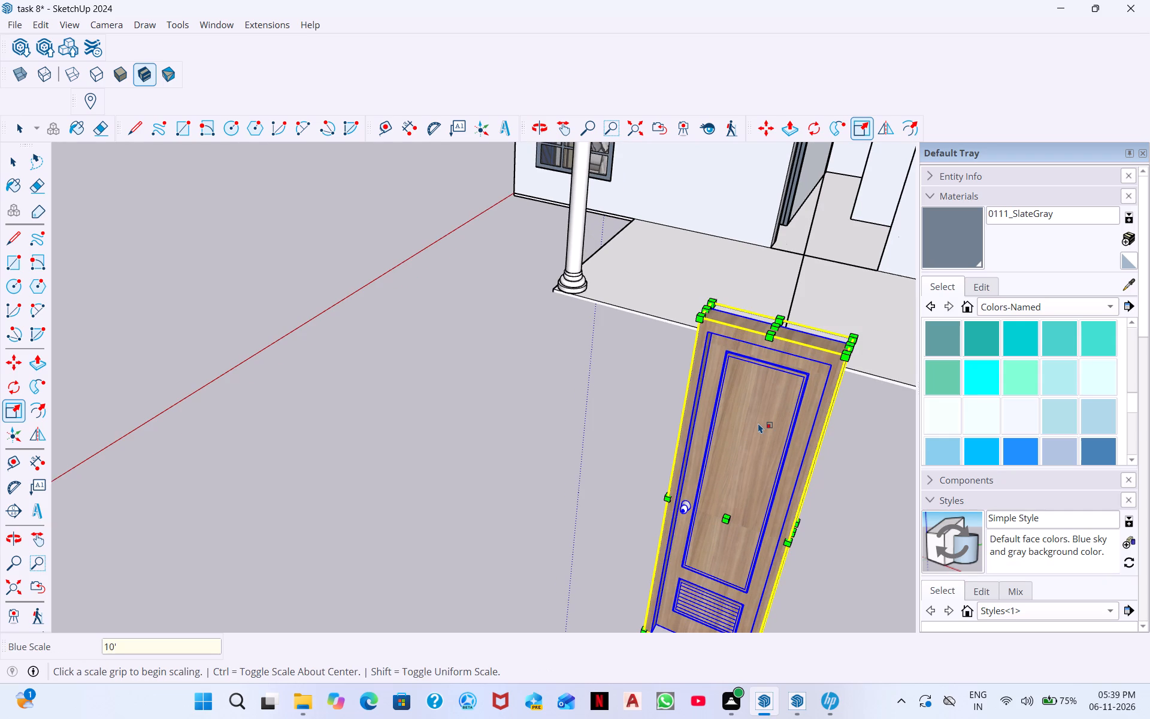
{"action": "key", "text": "space"}
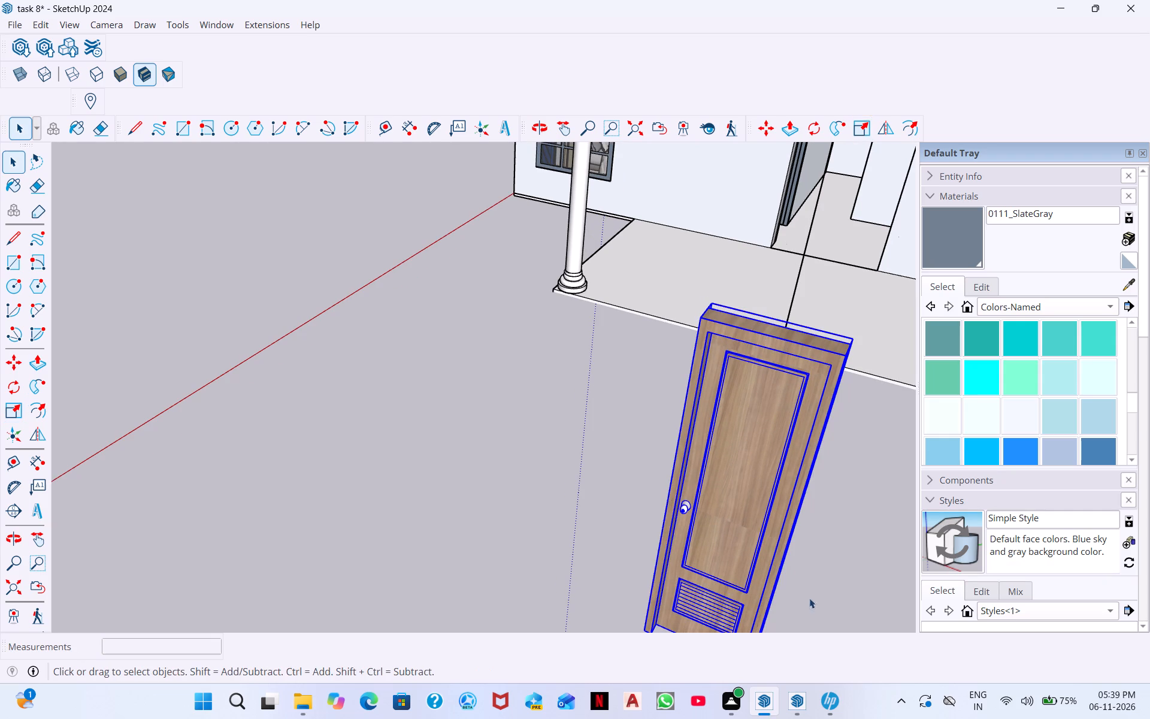
Move the wooden bathroom door by its bottom corner about 34' 8" onto the hallway floor at the inner partition.
{"action": "middle_click_drag", "start_coordinate": [830, 422], "coordinate": [821, 306]}
{"action": "scroll", "coordinate": [698, 352], "scroll_direction": "up", "scroll_amount": 2}
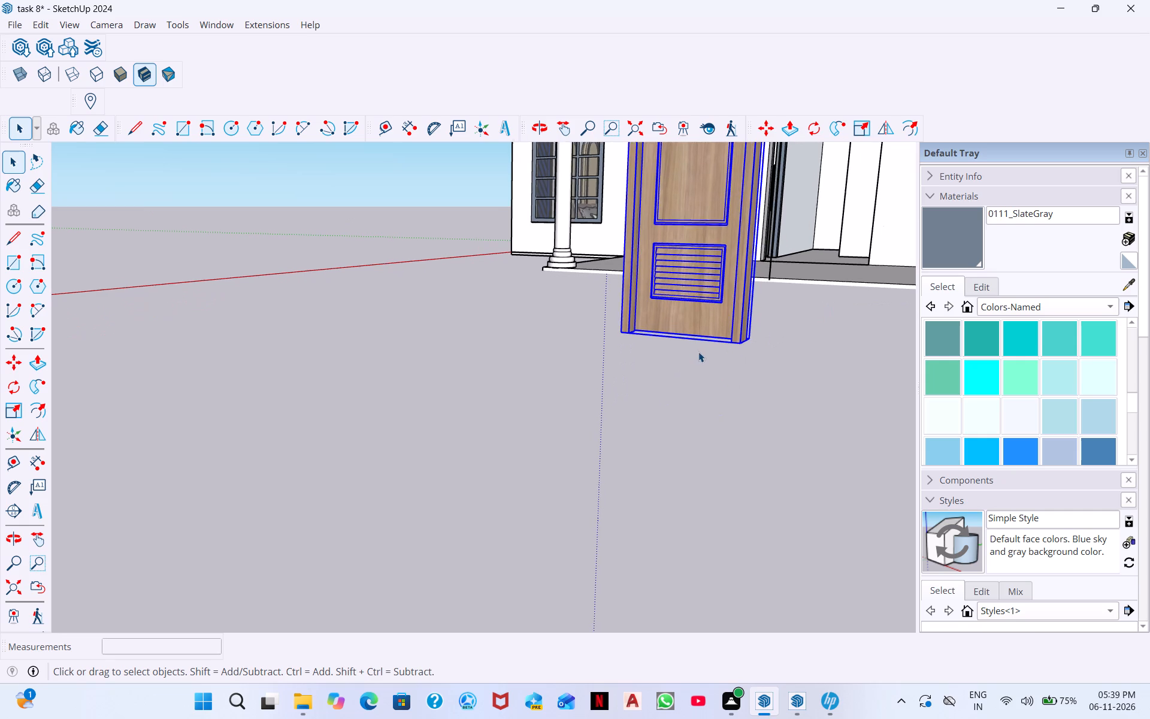
{"action": "left_click", "coordinate": [769, 130]}
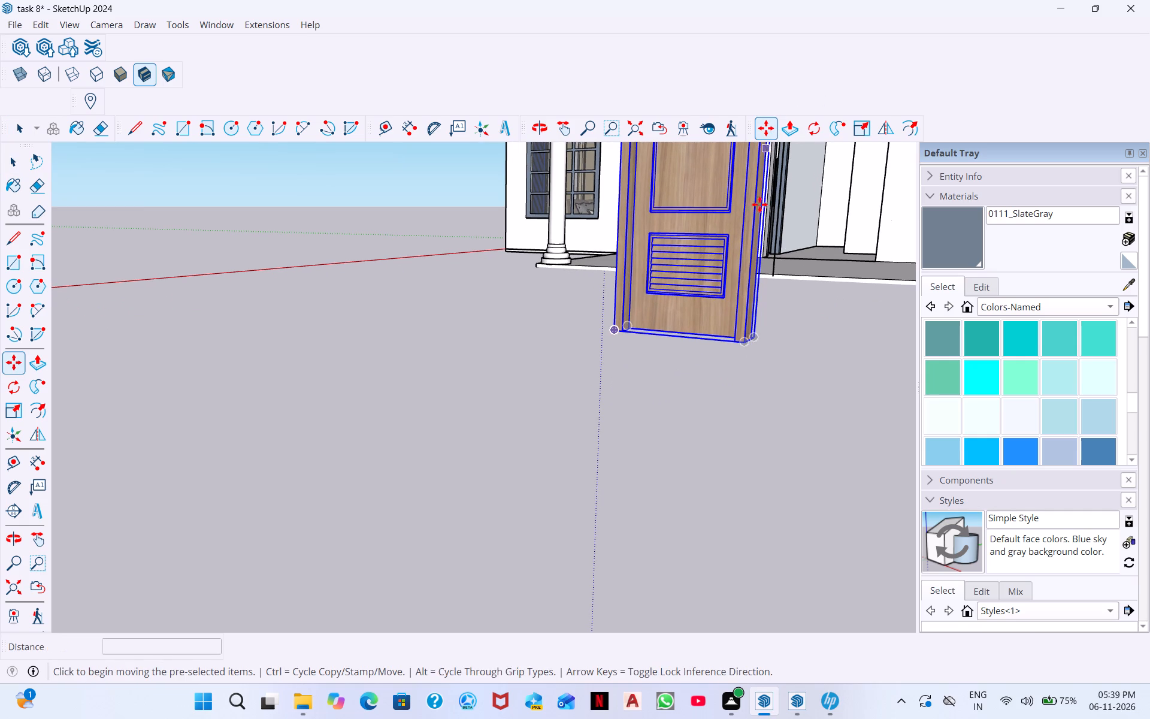
{"action": "left_click", "coordinate": [740, 346]}
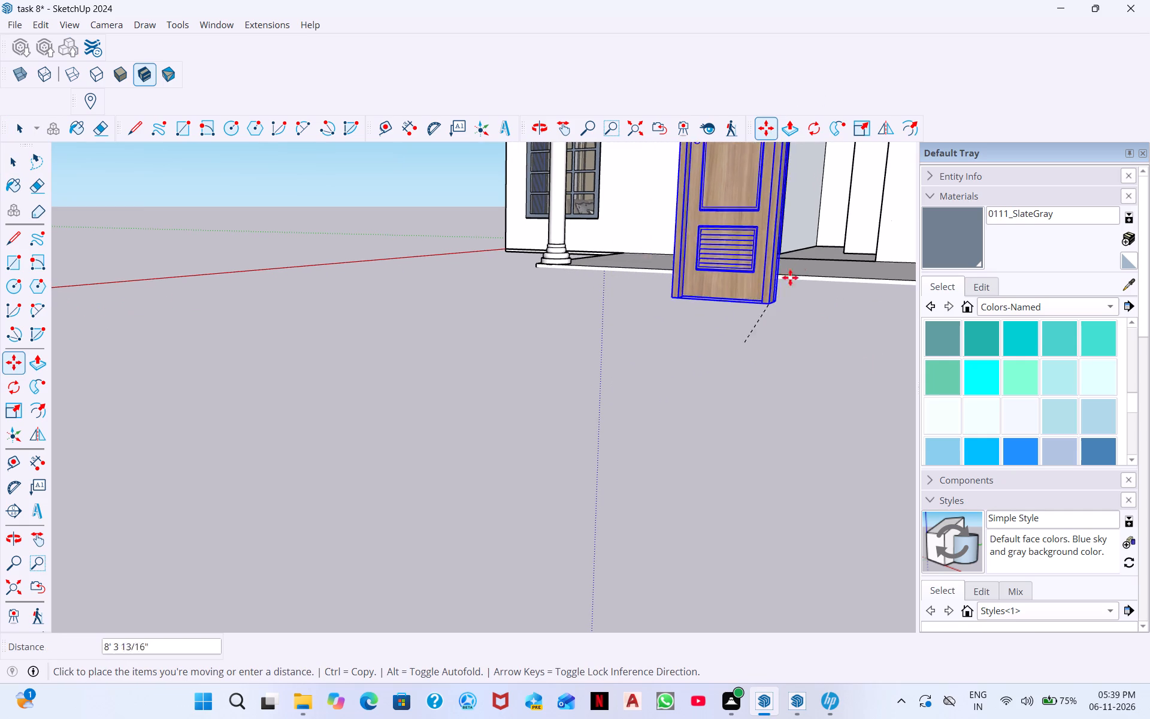
{"action": "scroll", "coordinate": [837, 240], "scroll_direction": "up", "scroll_amount": 7}
{"action": "scroll", "coordinate": [831, 229], "scroll_direction": "up", "scroll_amount": 18}
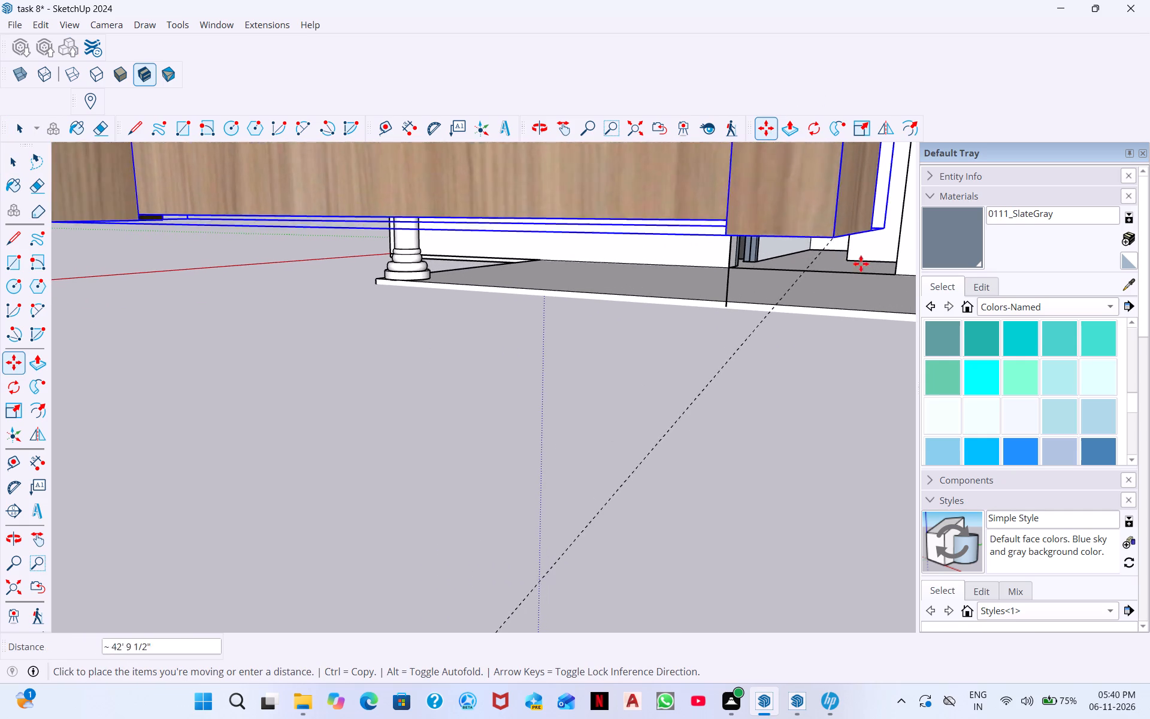
{"action": "scroll", "coordinate": [845, 249], "scroll_direction": "up", "scroll_amount": 11}
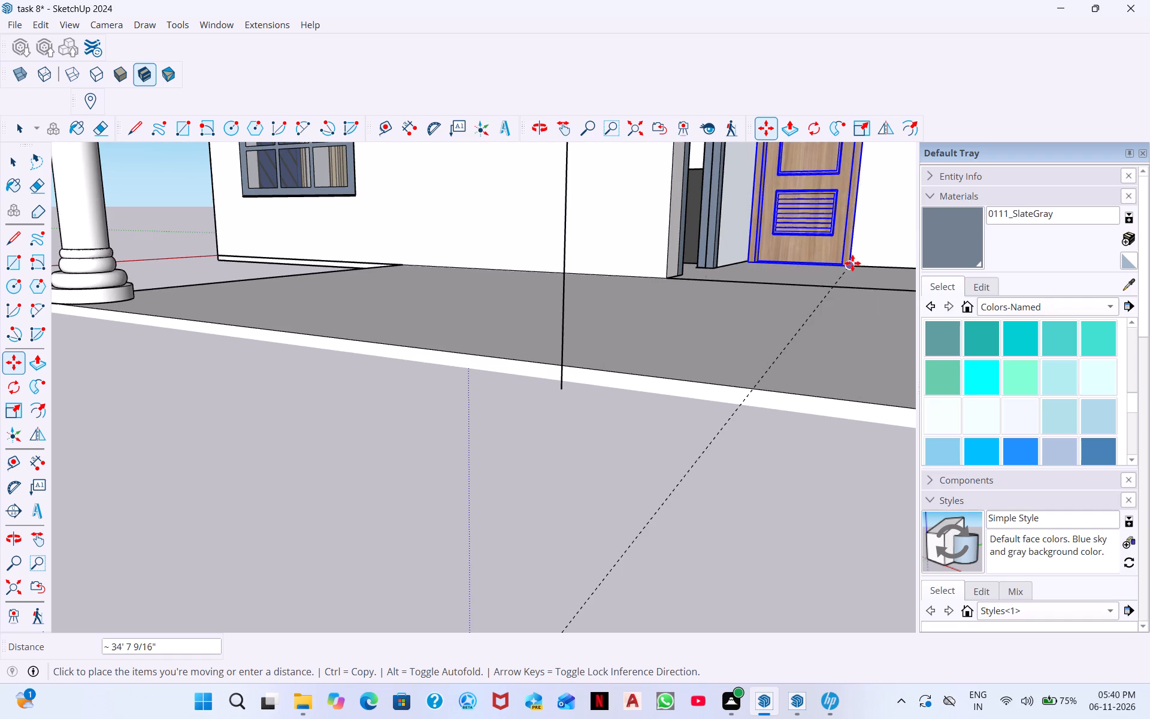
{"action": "left_click", "coordinate": [852, 262]}
Examine how the wooden door's bottom corners sit against the hallway's side wall, partition and floor.
{"action": "scroll", "coordinate": [739, 245], "scroll_direction": "down", "scroll_amount": 3}
{"action": "middle_click_drag", "start_coordinate": [765, 241], "coordinate": [742, 452]}
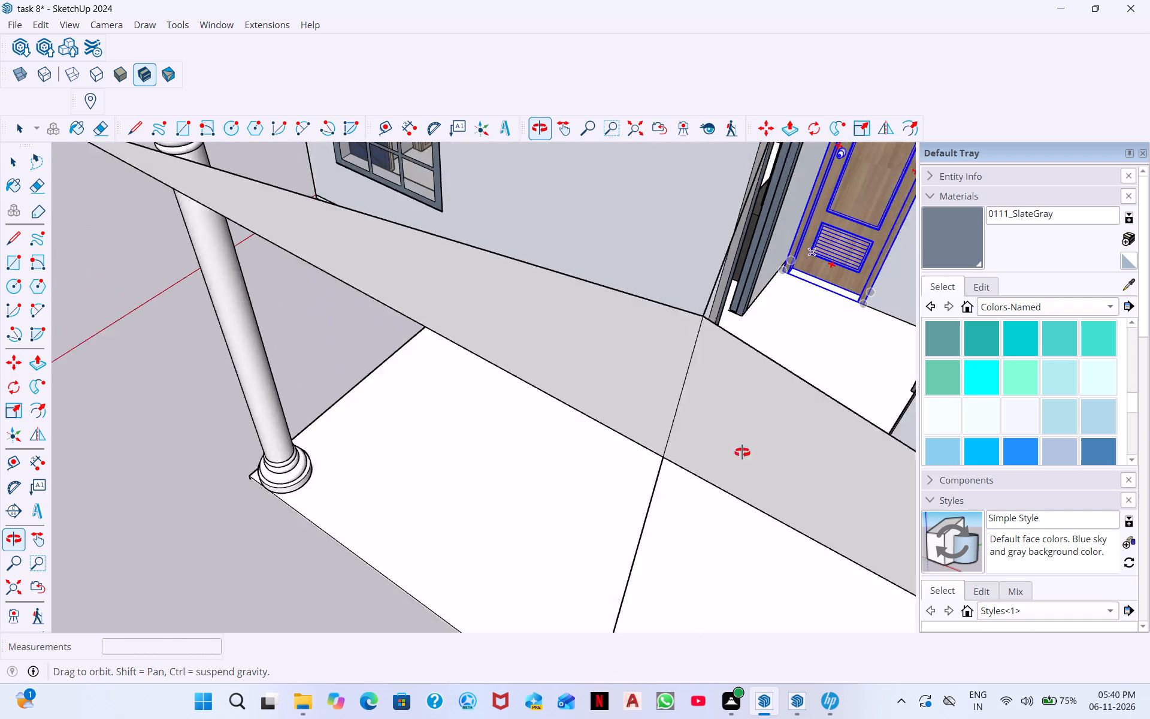
{"action": "middle_click_drag", "start_coordinate": [742, 452], "coordinate": [742, 454]}
{"action": "middle_click_drag", "start_coordinate": [836, 321], "coordinate": [774, 386]}
{"action": "scroll", "coordinate": [875, 309], "scroll_direction": "down", "scroll_amount": 3}
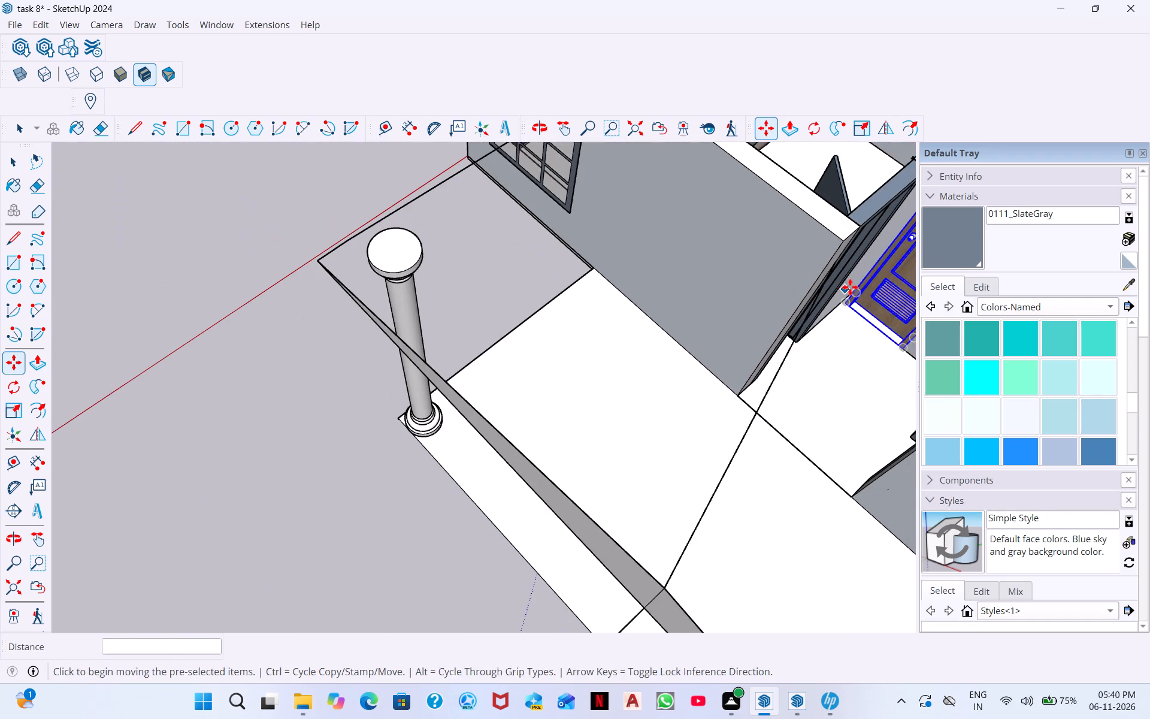
{"action": "middle_click_drag", "start_coordinate": [854, 287], "coordinate": [1000, 284]}
{"action": "scroll", "coordinate": [872, 235], "scroll_direction": "up", "scroll_amount": 4}
{"action": "scroll", "coordinate": [778, 185], "scroll_direction": "down", "scroll_amount": 3}
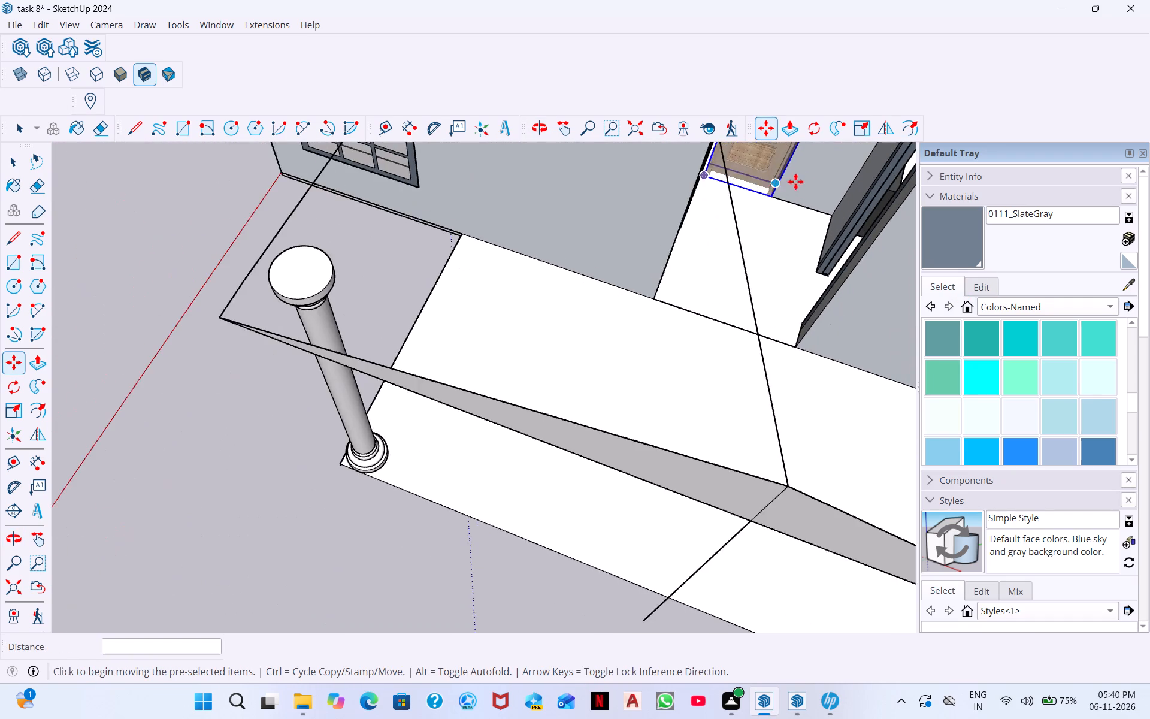
{"action": "middle_click_drag", "start_coordinate": [803, 177], "coordinate": [820, 84]}
{"action": "middle_click_drag", "start_coordinate": [769, 209], "coordinate": [795, 118]}
{"action": "scroll", "coordinate": [664, 268], "scroll_direction": "up", "scroll_amount": 7}
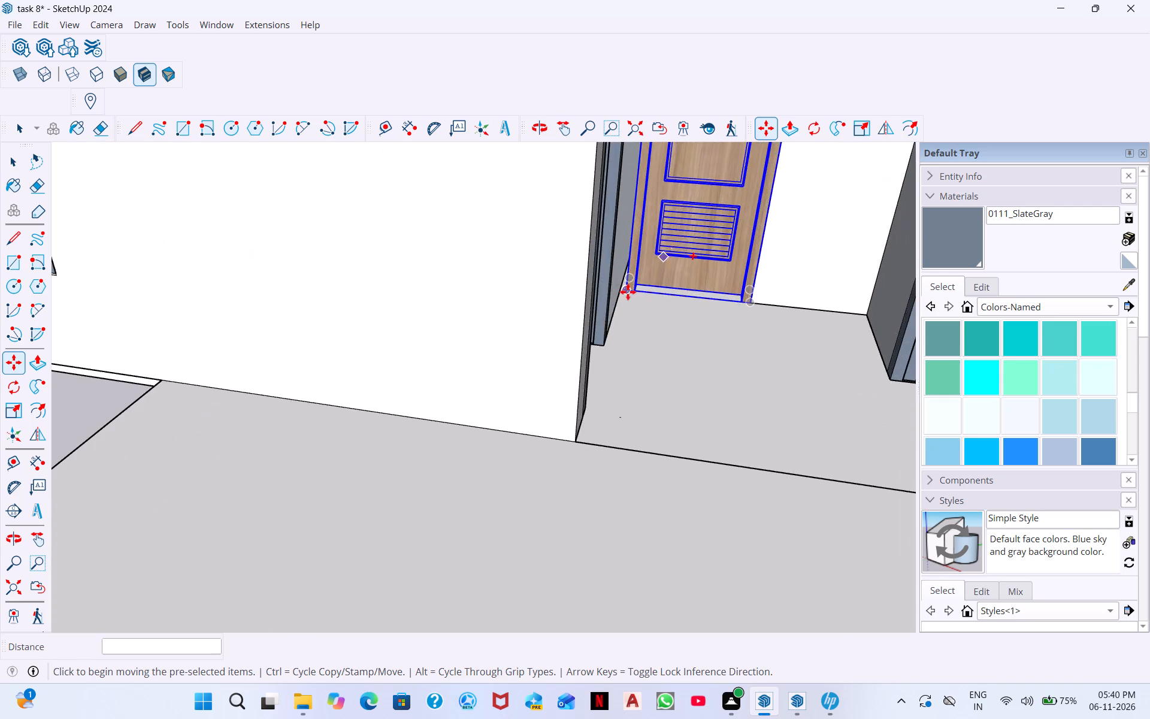
{"action": "middle_click_drag", "start_coordinate": [628, 292], "coordinate": [679, 175]}
{"action": "middle_click_drag", "start_coordinate": [684, 313], "coordinate": [516, 377]}
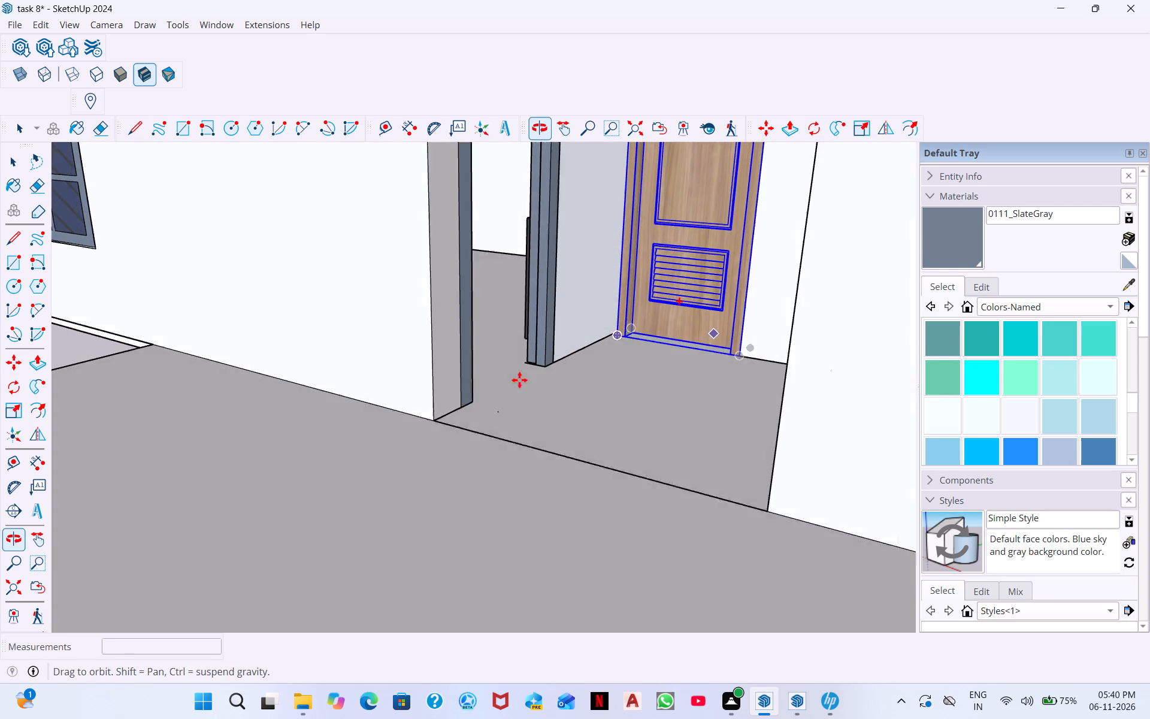
{"action": "scroll", "coordinate": [618, 344], "scroll_direction": "up", "scroll_amount": 16}
{"action": "scroll", "coordinate": [638, 331], "scroll_direction": "up", "scroll_amount": 6}
{"action": "middle_click_drag", "start_coordinate": [582, 312], "coordinate": [663, 328]}
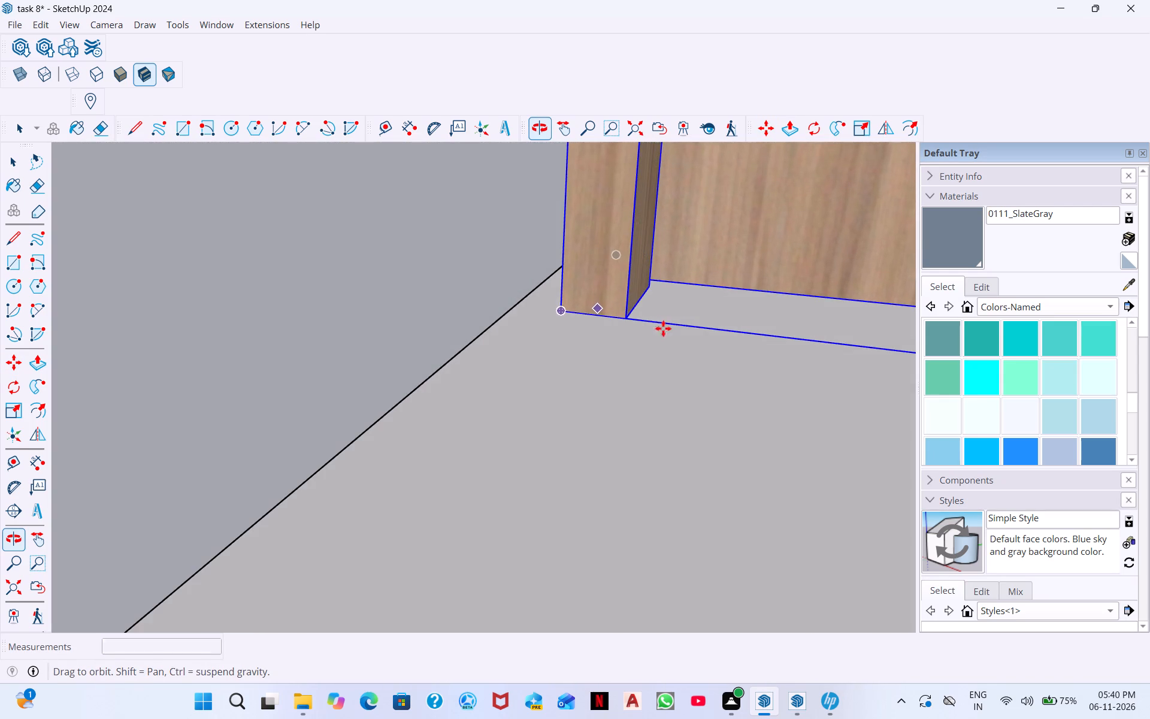
{"action": "scroll", "coordinate": [572, 295], "scroll_direction": "up", "scroll_amount": 2}
{"action": "scroll", "coordinate": [582, 289], "scroll_direction": "down", "scroll_amount": 15}
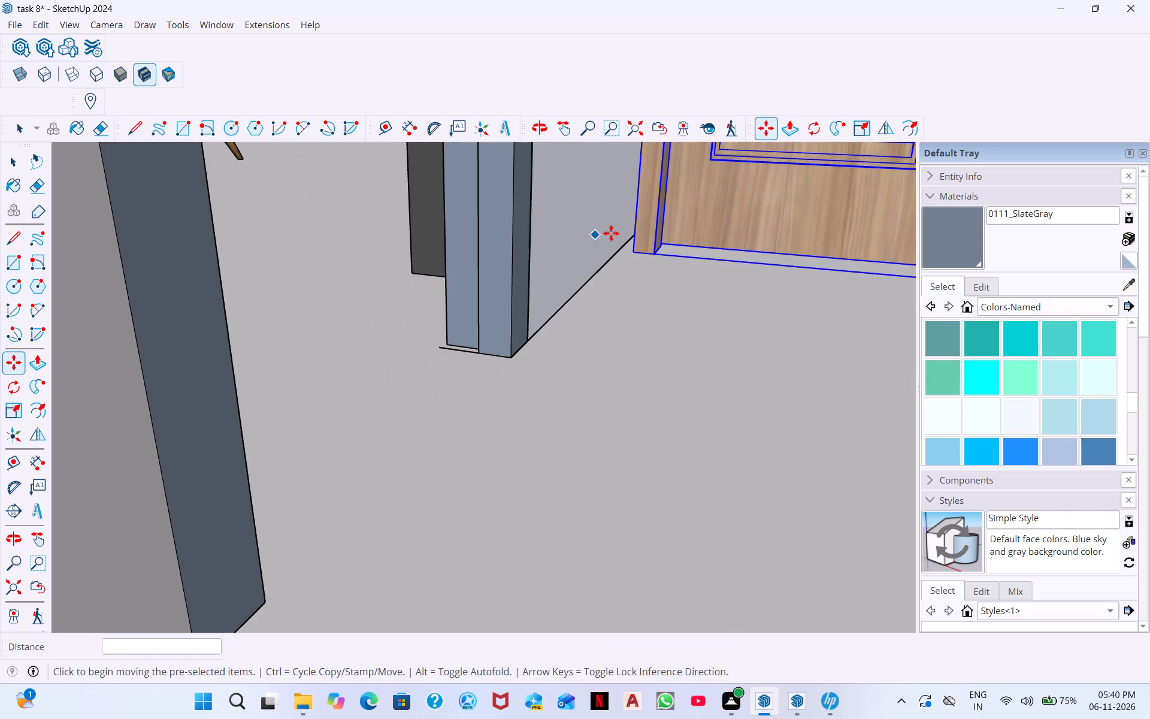
{"action": "middle_click_drag", "start_coordinate": [621, 229], "coordinate": [671, 173]}
{"action": "scroll", "coordinate": [715, 198], "scroll_direction": "up", "scroll_amount": 1}
{"action": "scroll", "coordinate": [714, 198], "scroll_direction": "down", "scroll_amount": 7}
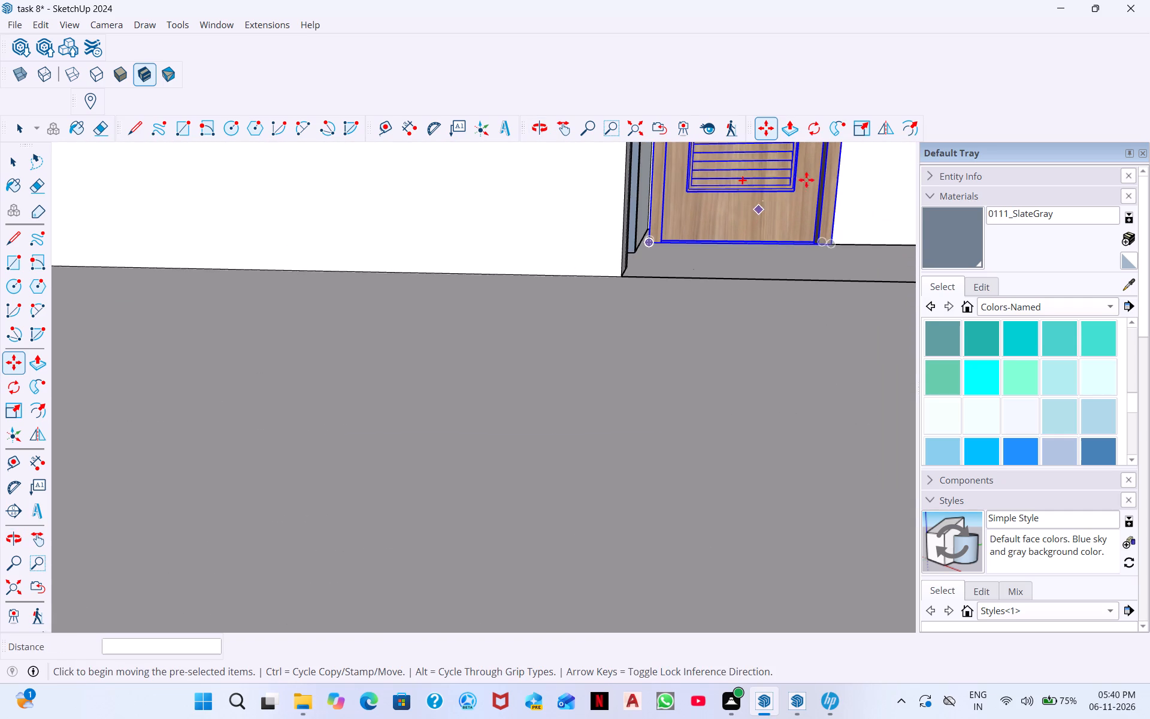
Scale the wooden bathroom door slightly along red and green from its handle-side edge toward the hallway's side wall.
{"action": "left_click", "coordinate": [862, 126]}
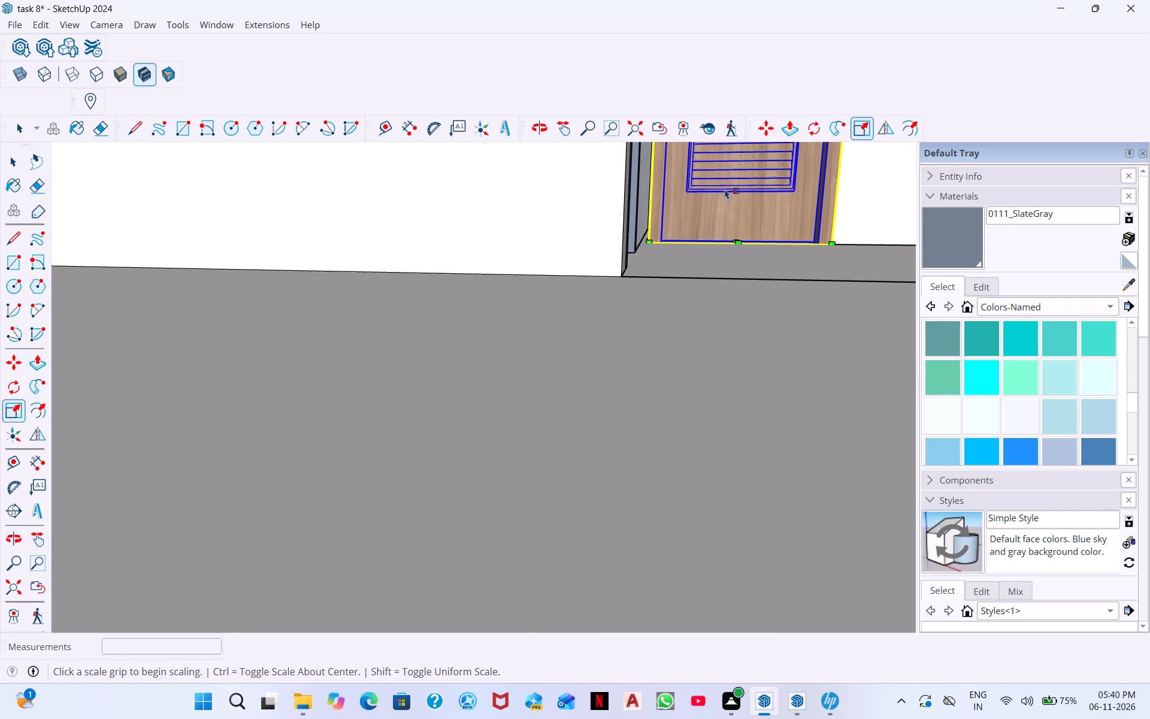
{"action": "middle_click_drag", "start_coordinate": [731, 176], "coordinate": [733, 126]}
{"action": "scroll", "coordinate": [733, 238], "scroll_direction": "down", "scroll_amount": 12}
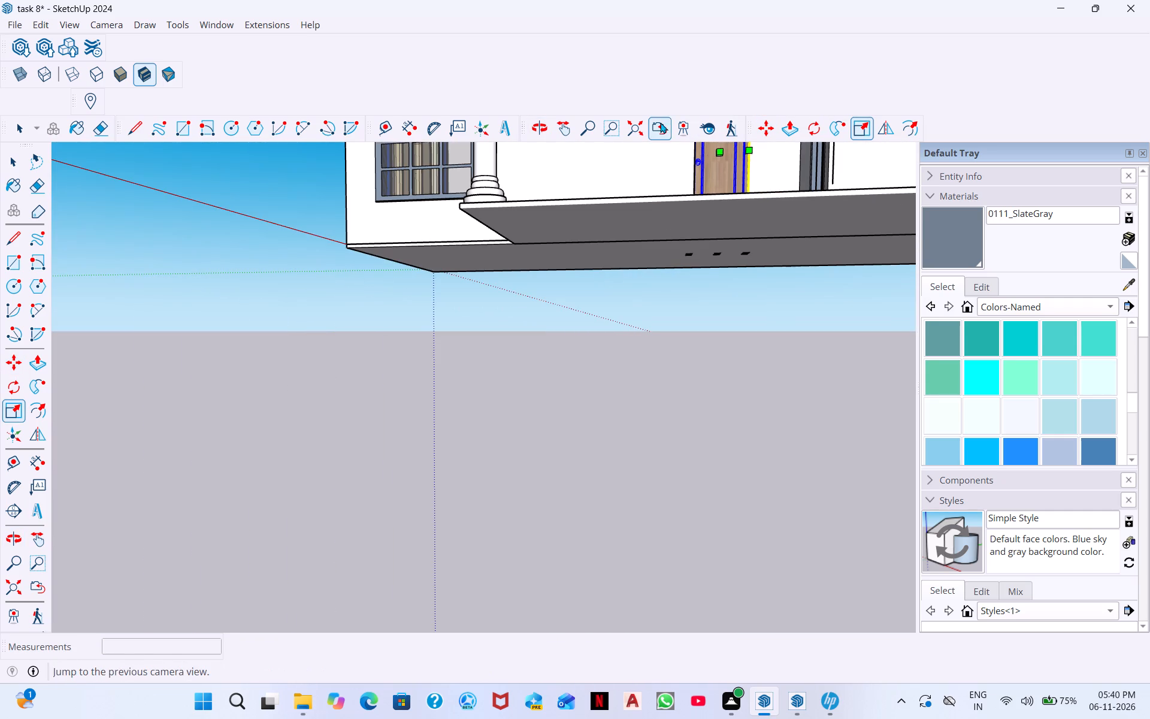
{"action": "left_click", "coordinate": [631, 126]}
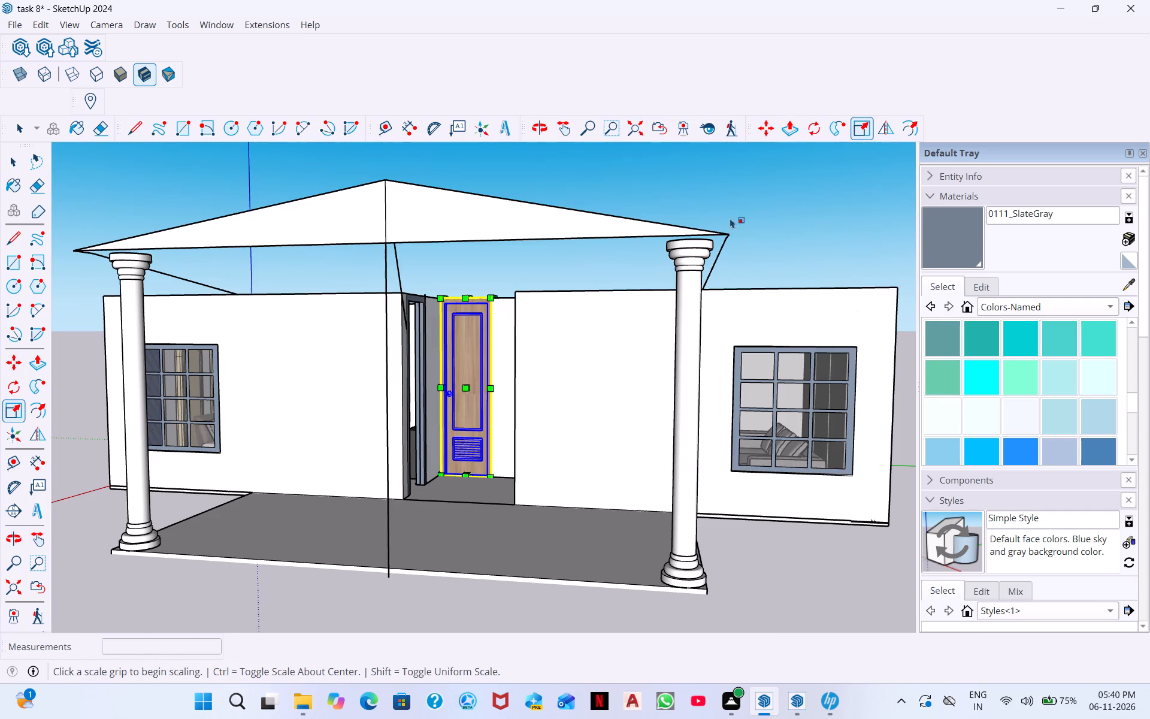
{"action": "scroll", "coordinate": [445, 382], "scroll_direction": "up", "scroll_amount": 14}
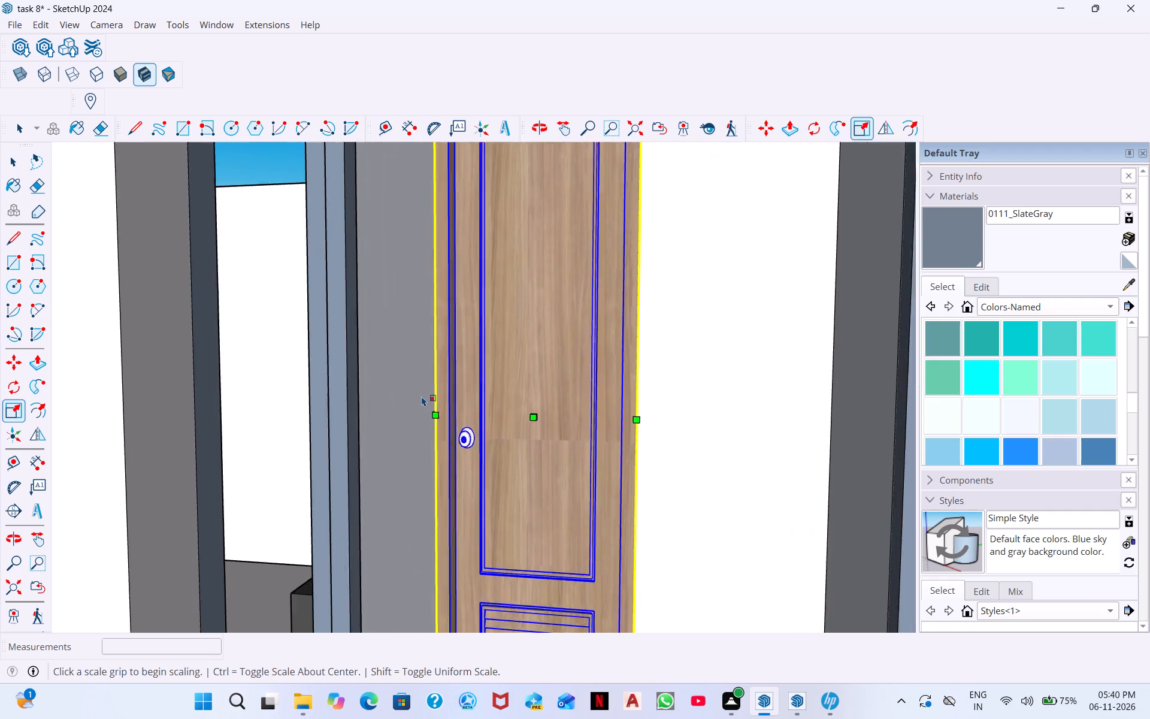
{"action": "scroll", "coordinate": [422, 396], "scroll_direction": "up", "scroll_amount": 6}
{"action": "middle_click_drag", "start_coordinate": [452, 413], "coordinate": [490, 404]}
{"action": "scroll", "coordinate": [485, 404], "scroll_direction": "down", "scroll_amount": 1}
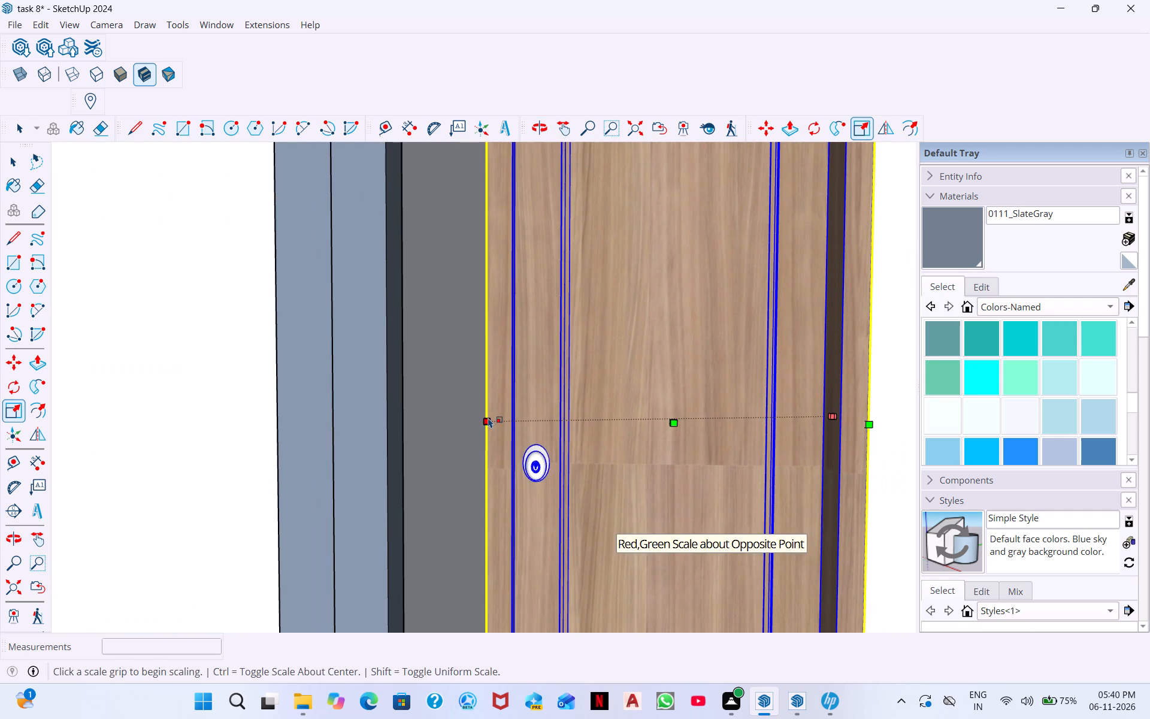
{"action": "left_click", "coordinate": [488, 417]}
{"action": "left_click", "coordinate": [469, 413]}
Examine from the front and from above how the scaled door fits between the hallway's side wall and partition.
{"action": "scroll", "coordinate": [470, 413], "scroll_direction": "down", "scroll_amount": 4}
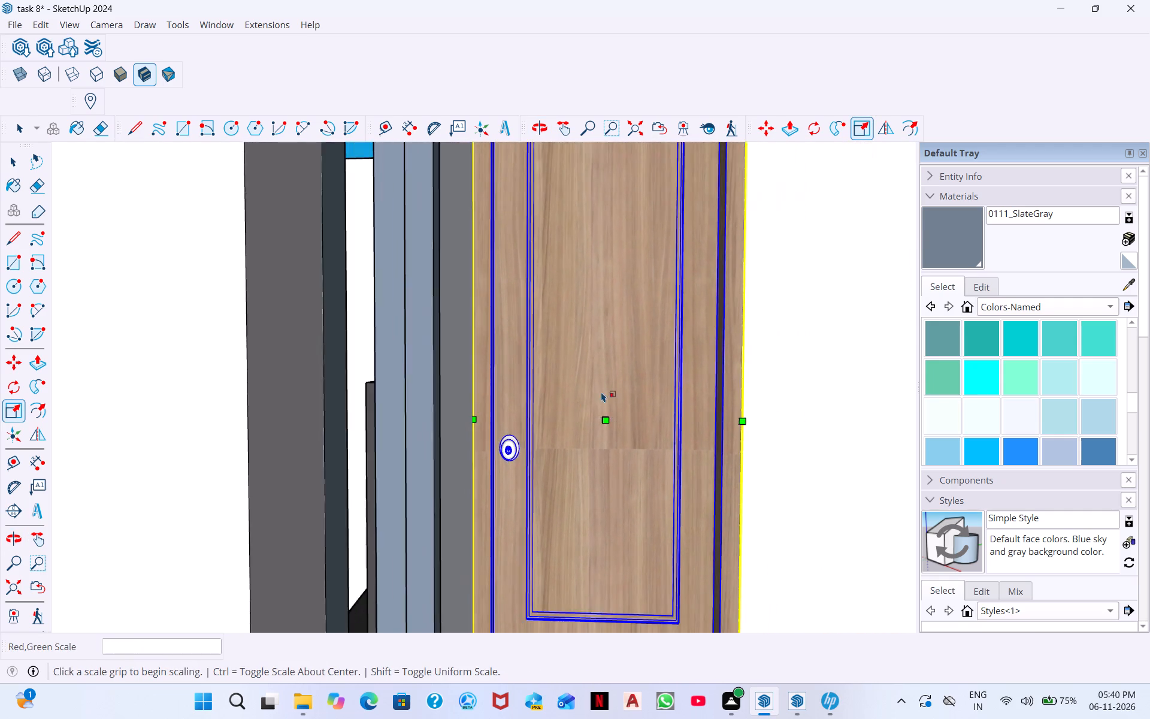
{"action": "scroll", "coordinate": [601, 392], "scroll_direction": "down", "scroll_amount": 5}
{"action": "middle_click_drag", "start_coordinate": [652, 424], "coordinate": [632, 470]}
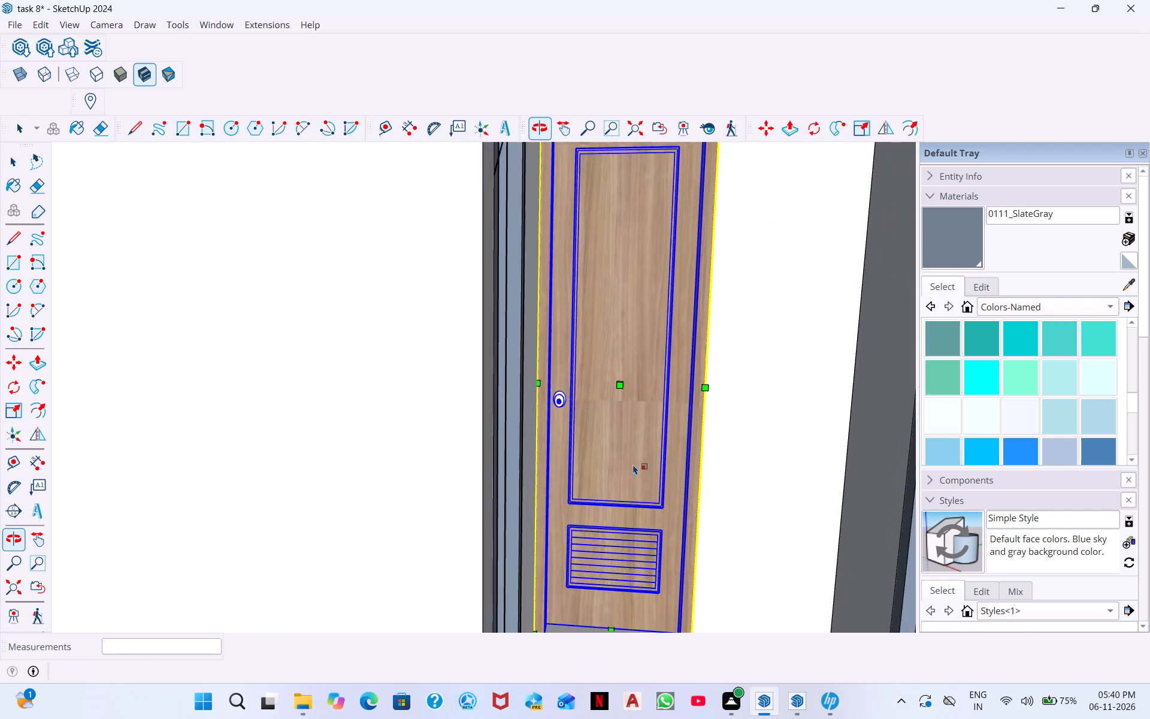
{"action": "scroll", "coordinate": [621, 425], "scroll_direction": "down", "scroll_amount": 8}
{"action": "middle_click_drag", "start_coordinate": [613, 473], "coordinate": [612, 490]}
{"action": "middle_click", "coordinate": [610, 494]}
{"action": "middle_click_drag", "start_coordinate": [571, 461], "coordinate": [574, 569]}
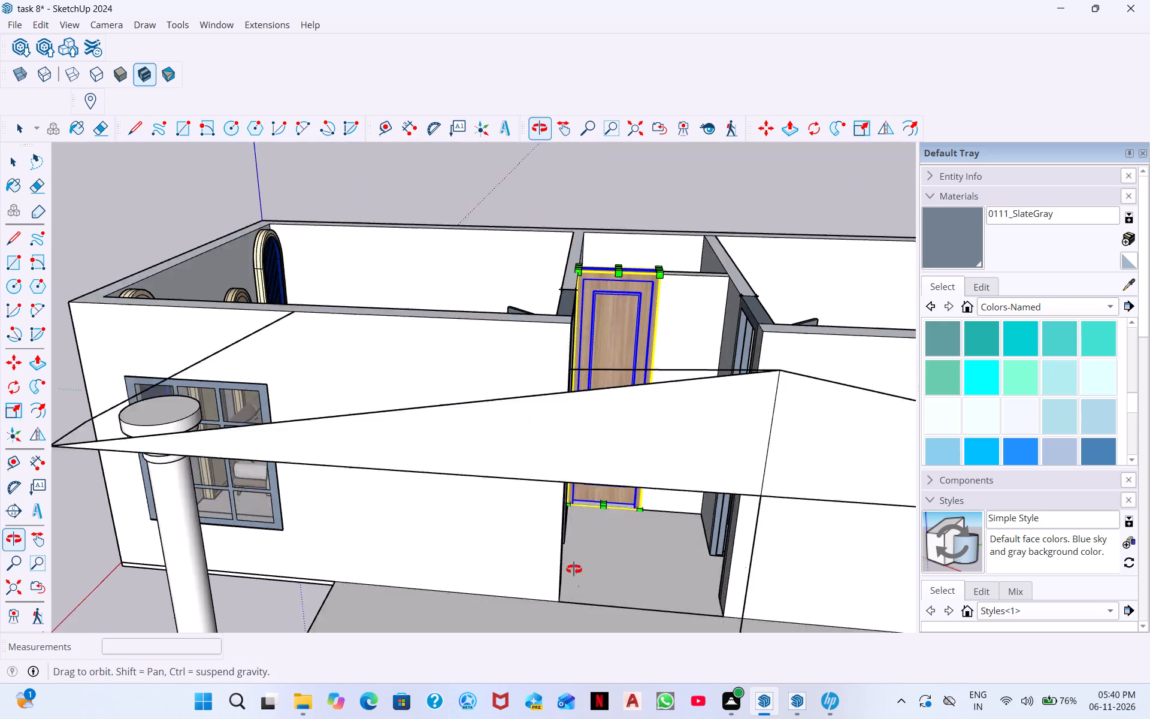
{"action": "middle_click_drag", "start_coordinate": [574, 569], "coordinate": [577, 606]}
{"action": "middle_click_drag", "start_coordinate": [607, 352], "coordinate": [616, 472]}
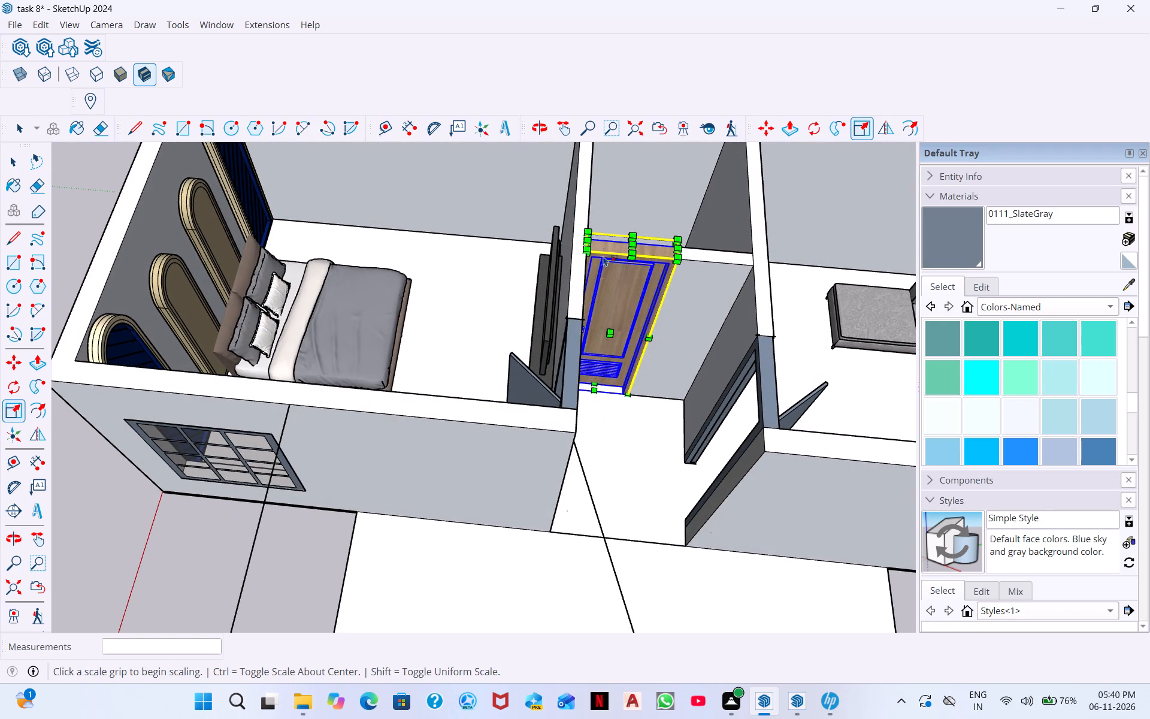
{"action": "scroll", "coordinate": [603, 243], "scroll_direction": "up", "scroll_amount": 5}
{"action": "key", "text": "Escape"}
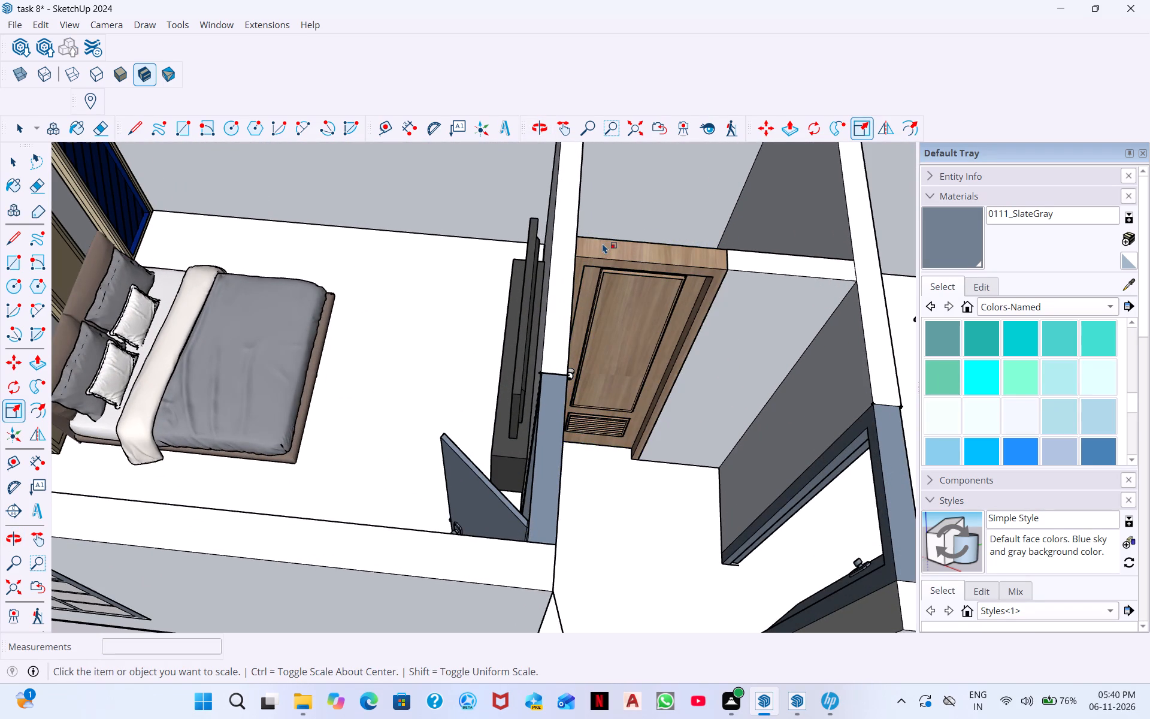
{"action": "middle_click_drag", "start_coordinate": [689, 352], "coordinate": [627, 527]}
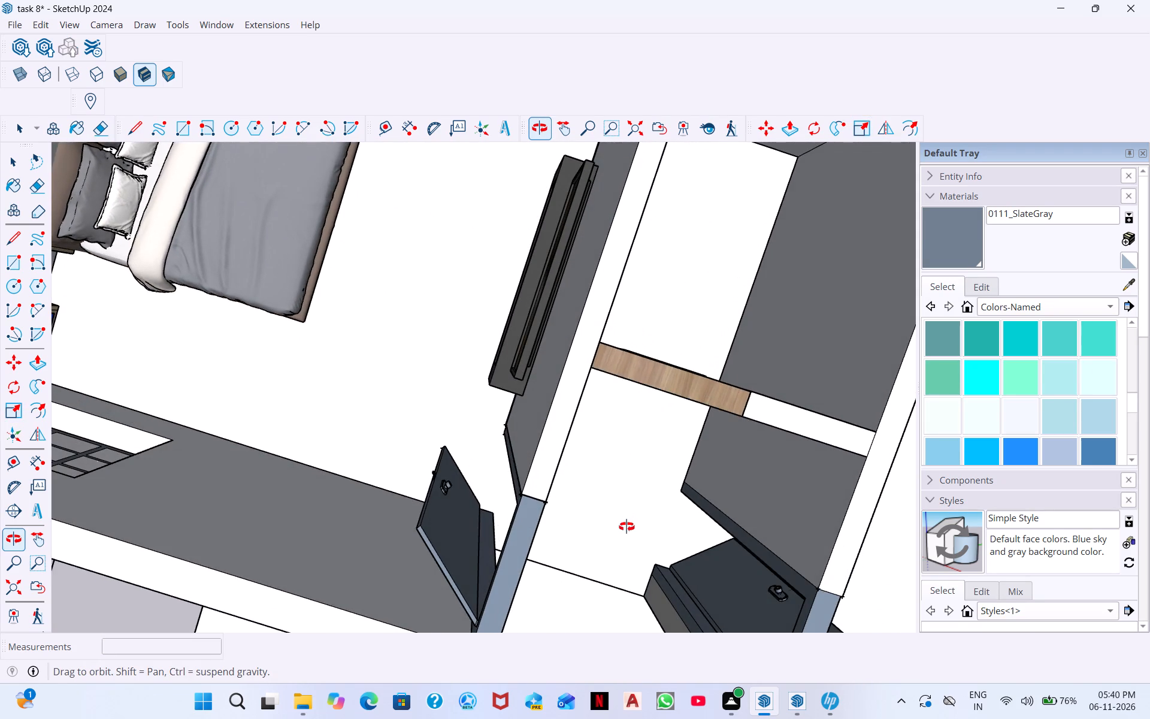
{"action": "middle_click_drag", "start_coordinate": [627, 527], "coordinate": [657, 410]}
{"action": "middle_click_drag", "start_coordinate": [689, 470], "coordinate": [712, 352]}
{"action": "middle_click_drag", "start_coordinate": [682, 481], "coordinate": [701, 377]}
{"action": "middle_click_drag", "start_coordinate": [646, 534], "coordinate": [659, 418]}
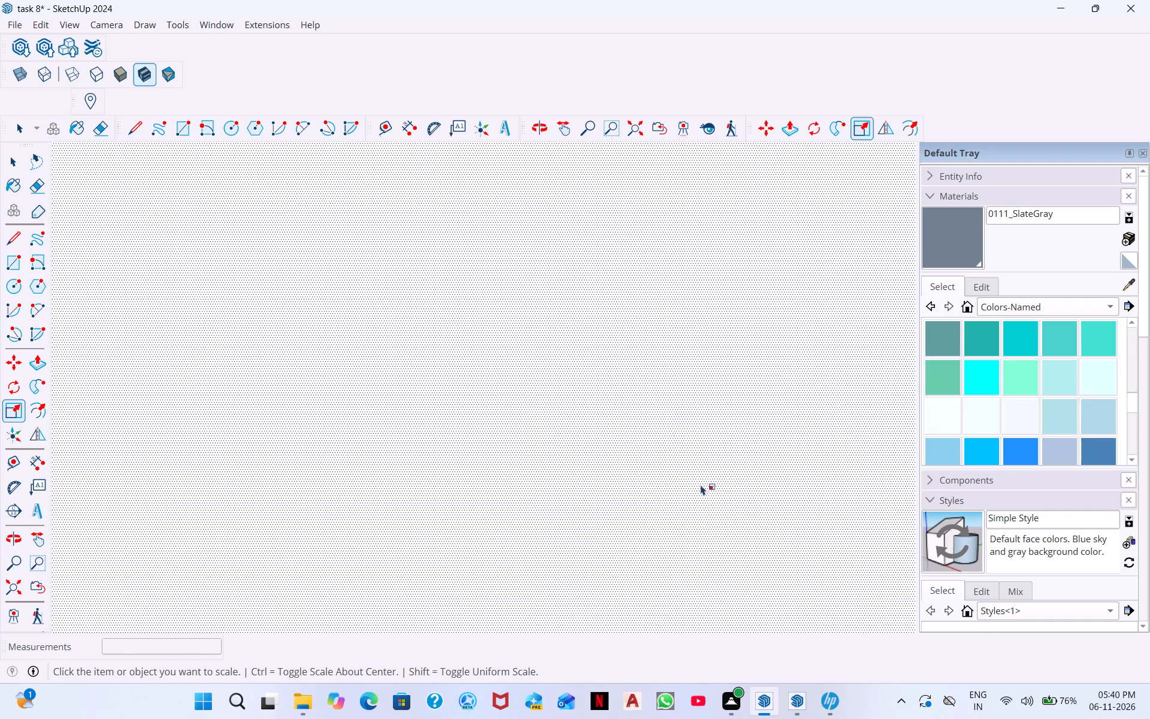
{"action": "scroll", "coordinate": [713, 505], "scroll_direction": "down", "scroll_amount": 1}
{"action": "left_click", "coordinate": [1008, 84]}
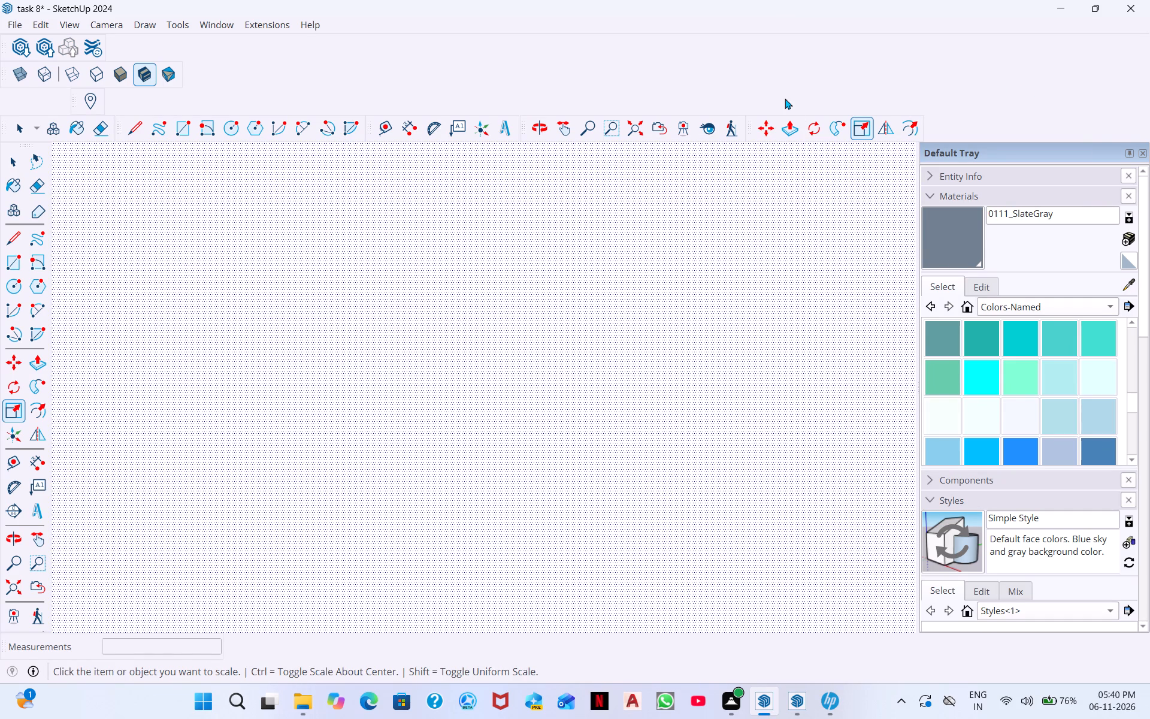
{"action": "left_click", "coordinate": [784, 97]}
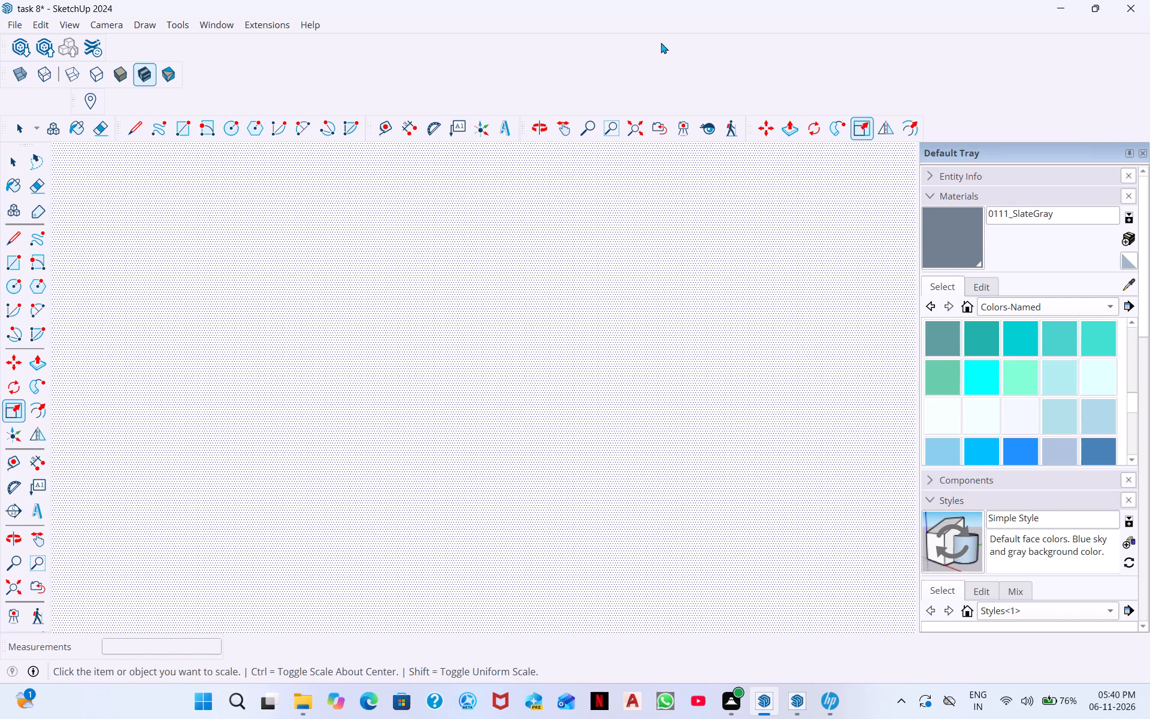
{"action": "left_click", "coordinate": [661, 42]}
Explode the wooden bathroom door component in the hallway.
{"action": "left_click", "coordinate": [628, 128]}
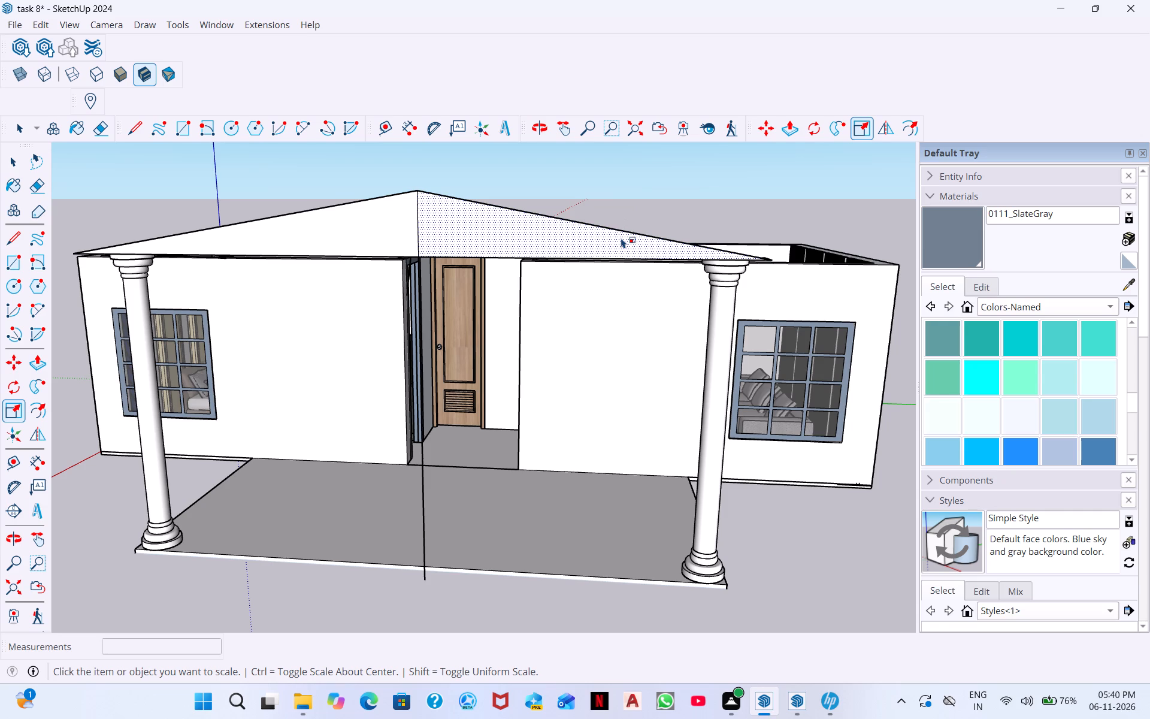
{"action": "left_click", "coordinate": [452, 388]}
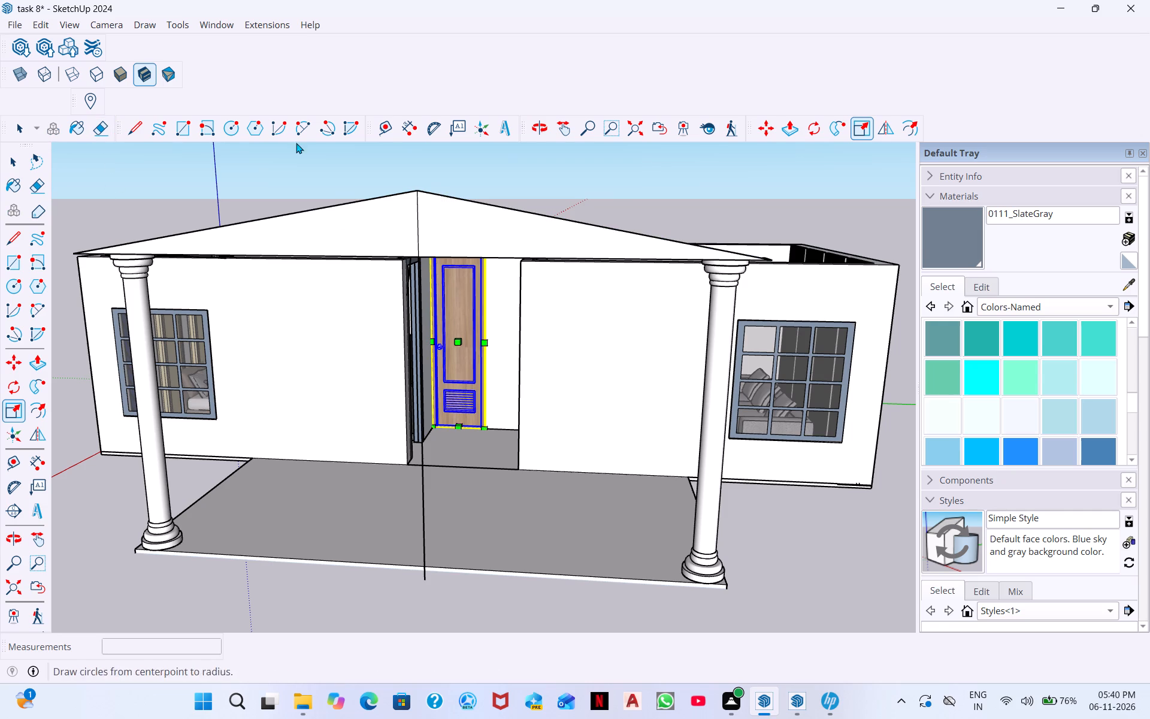
{"action": "key", "text": "space"}
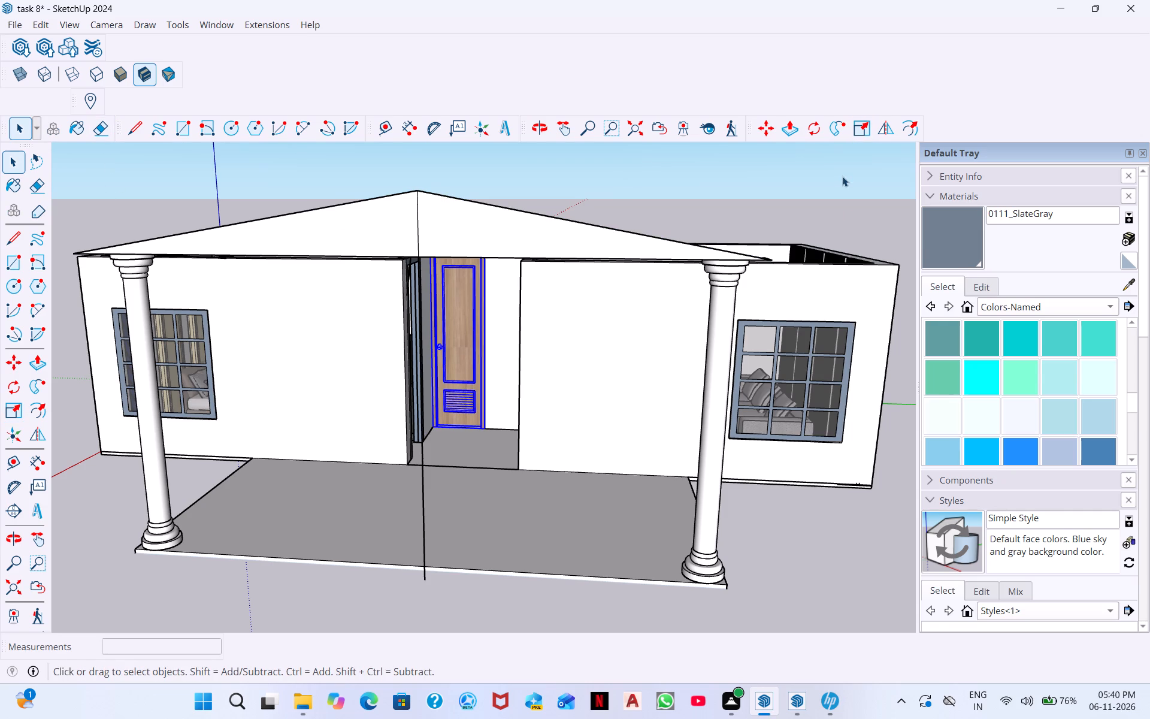
{"action": "key", "text": "space"}
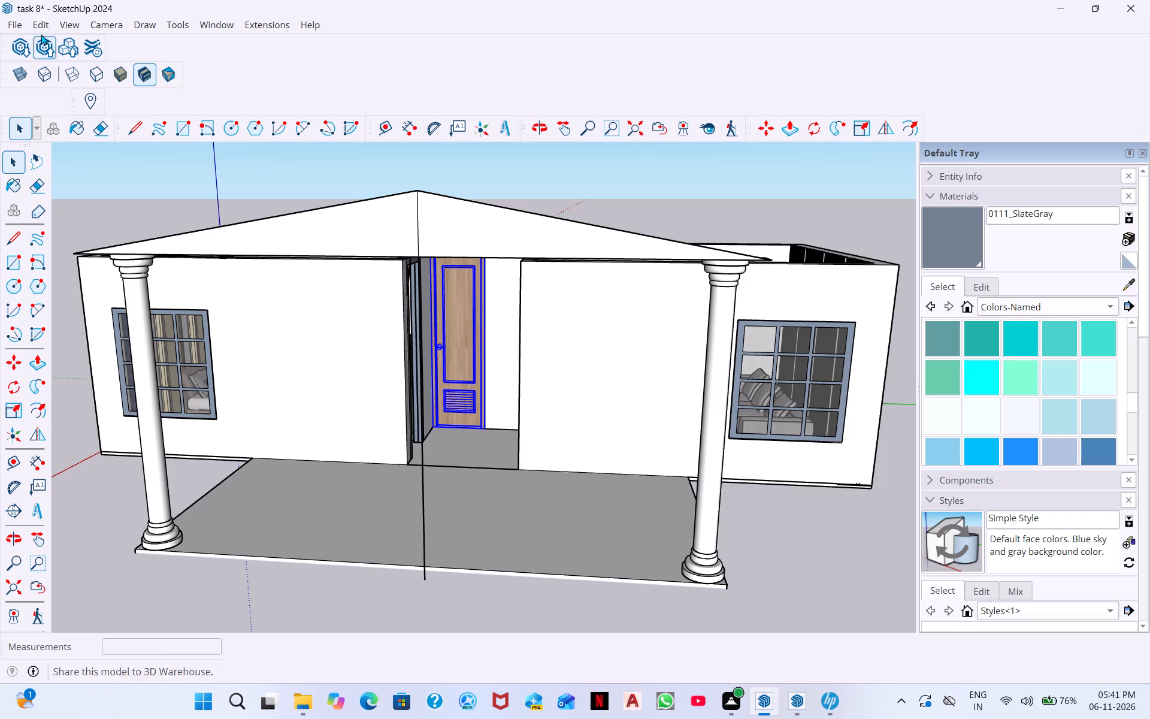
{"action": "left_click", "coordinate": [37, 25]}
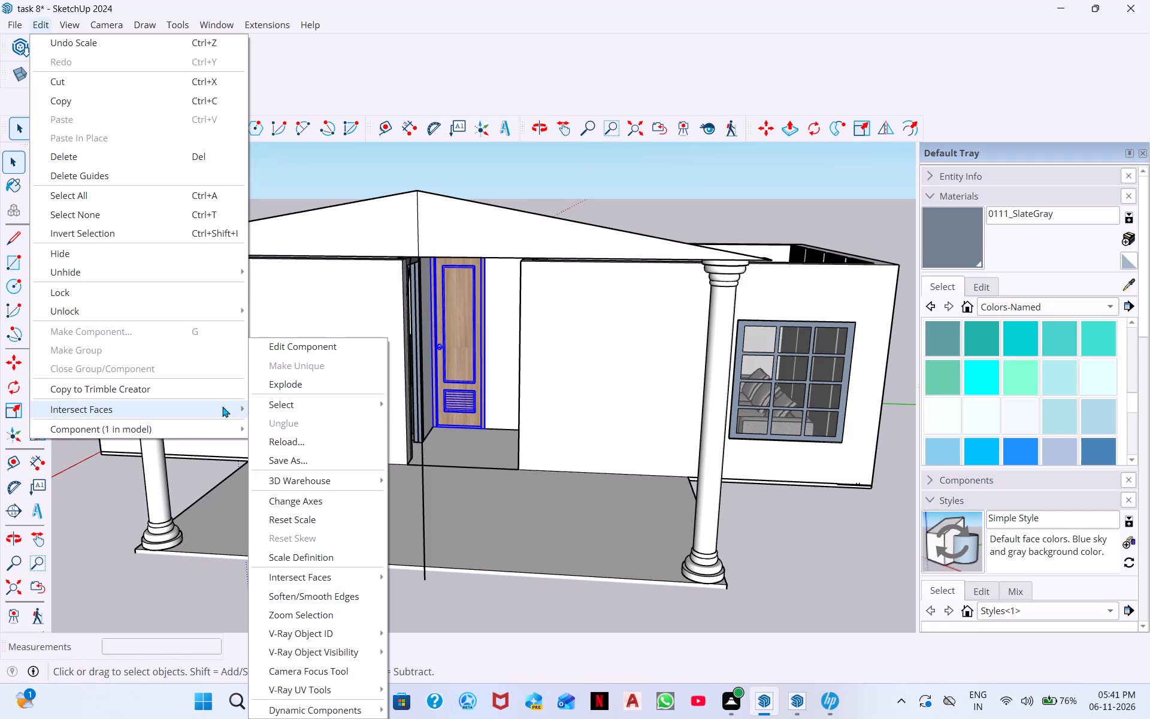
{"action": "left_click", "coordinate": [285, 386]}
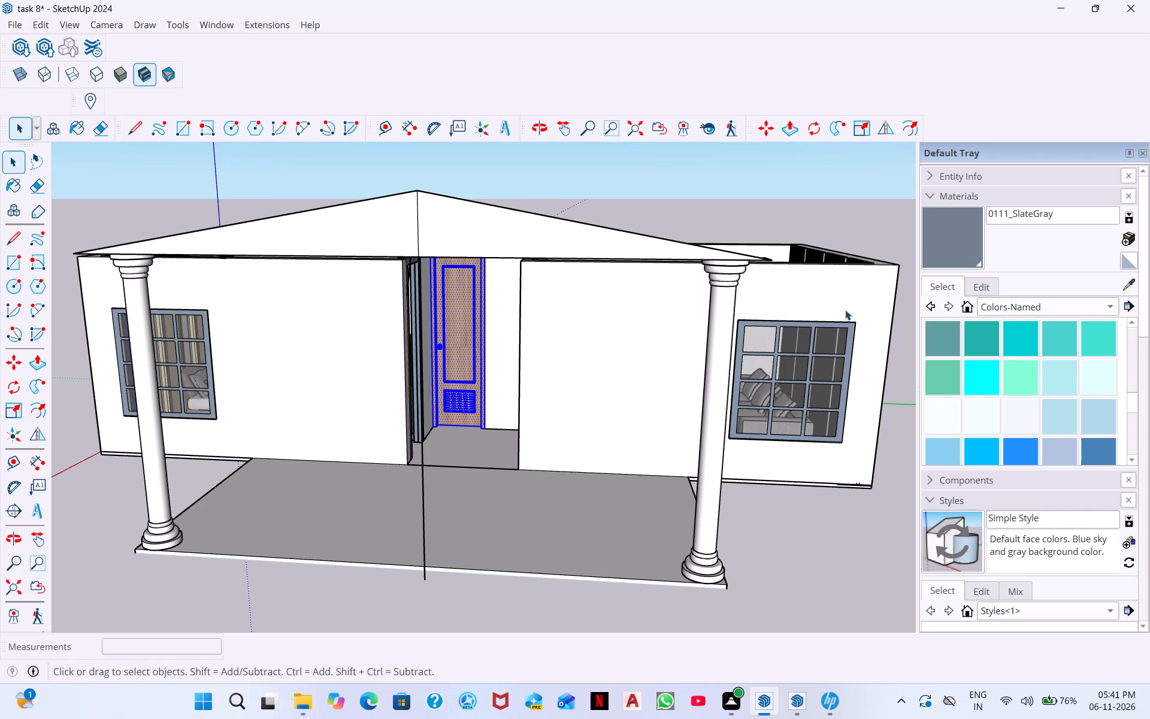
Paint the exploded bathroom door's inset panel, frame and door leaf with 0111_SlateGray.
{"action": "left_click", "coordinate": [947, 272]}
{"action": "left_click", "coordinate": [949, 251]}
{"action": "scroll", "coordinate": [477, 345], "scroll_direction": "up", "scroll_amount": 4}
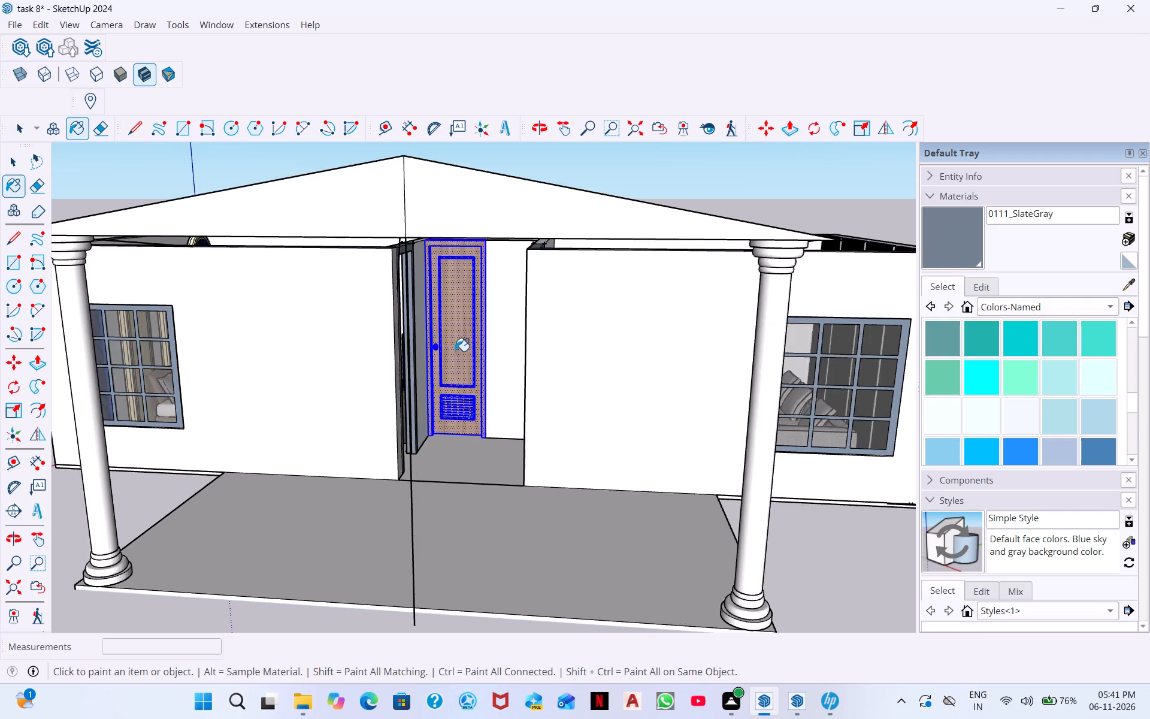
{"action": "left_click", "coordinate": [455, 352]}
{"action": "scroll", "coordinate": [429, 357], "scroll_direction": "up", "scroll_amount": 10}
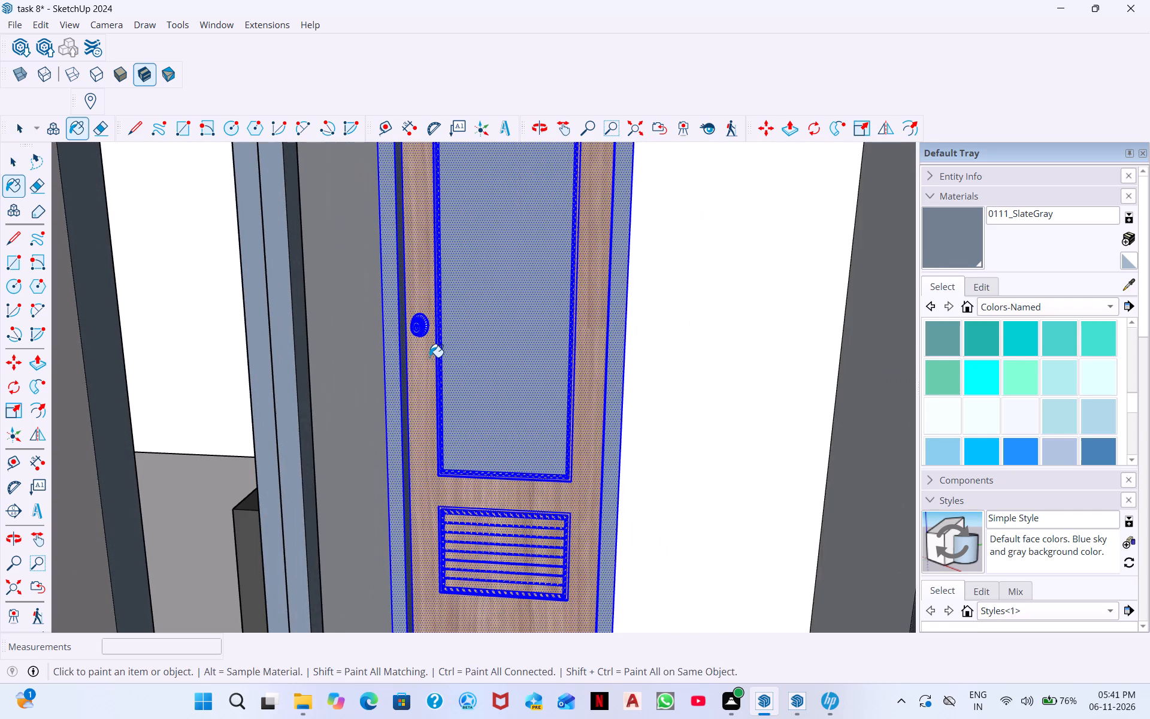
{"action": "left_click", "coordinate": [391, 427]}
{"action": "scroll", "coordinate": [526, 540], "scroll_direction": "up", "scroll_amount": 6}
{"action": "left_click", "coordinate": [567, 486]}
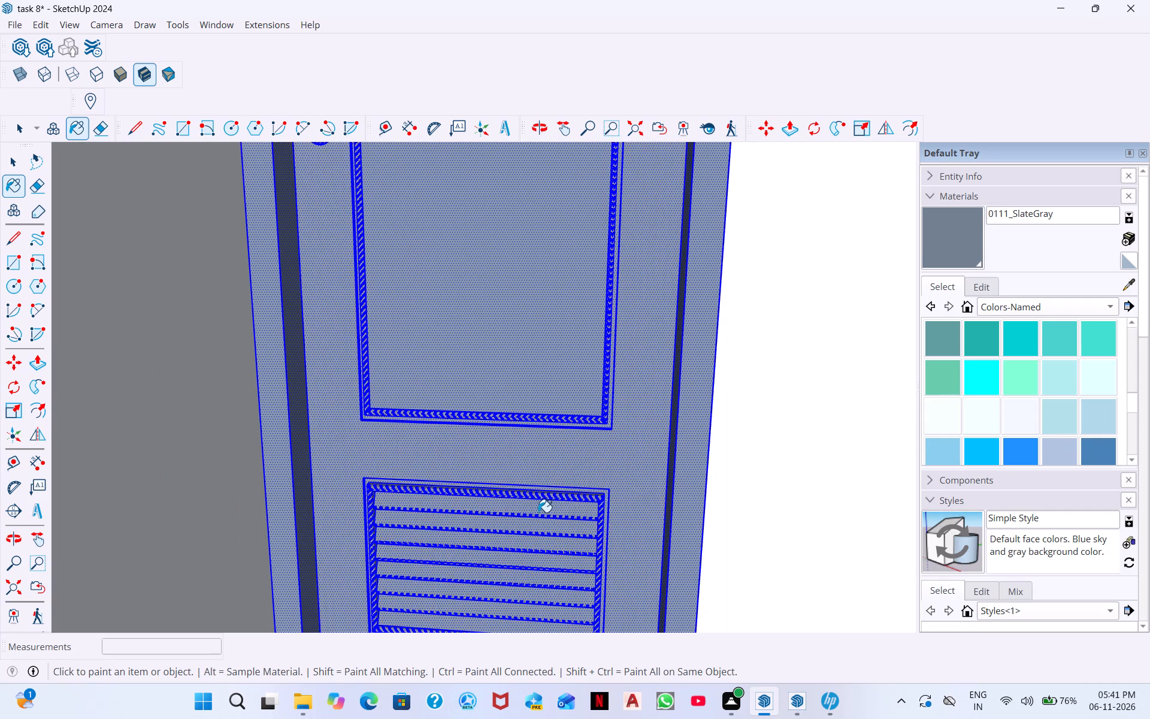
{"action": "scroll", "coordinate": [538, 512], "scroll_direction": "down", "scroll_amount": 15}
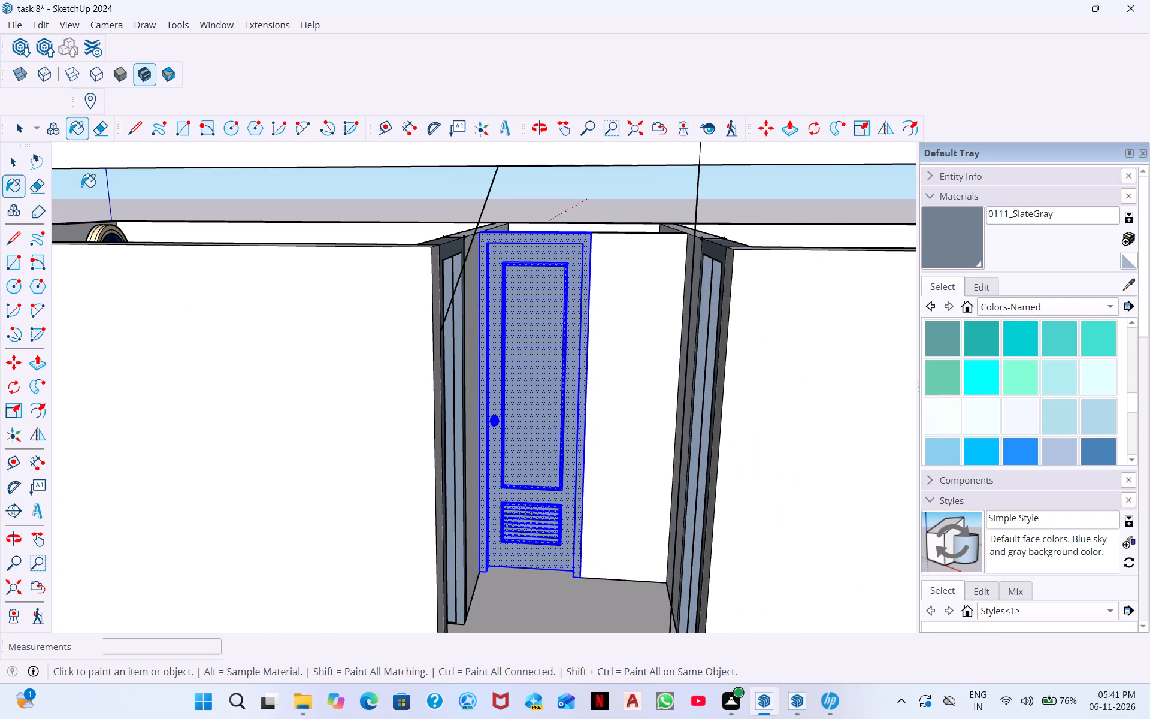
Group all the geometry of the painted bathroom door.
{"action": "left_click", "coordinate": [35, 21]}
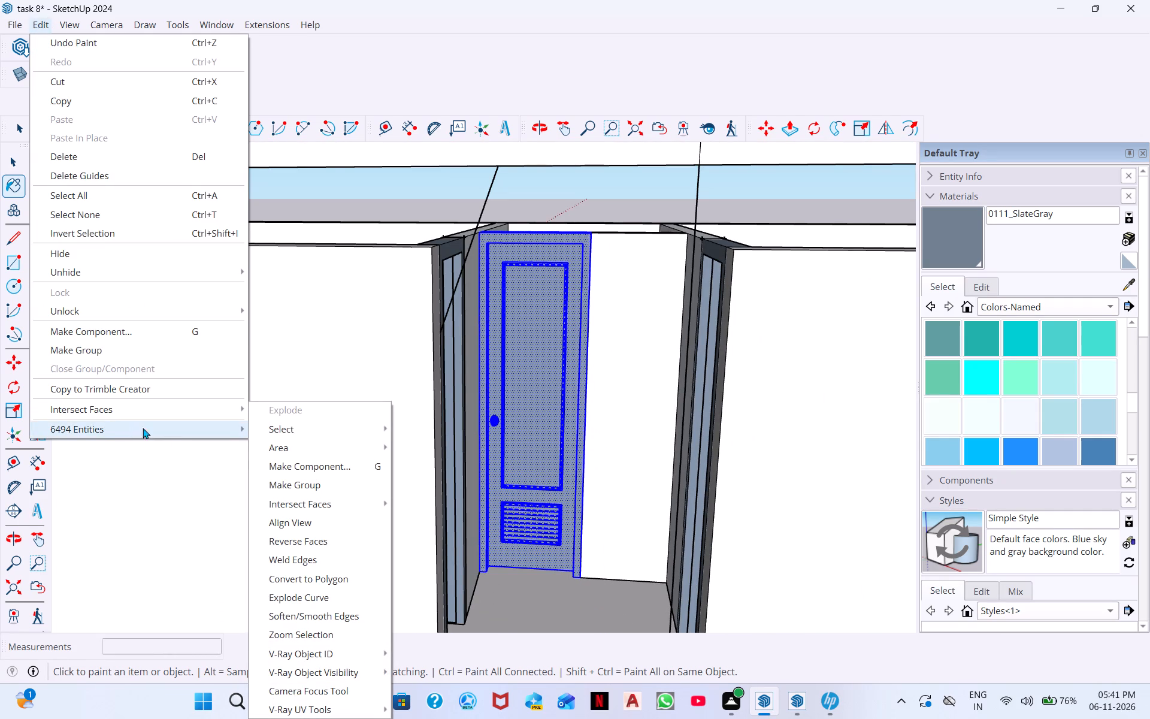
{"action": "left_click", "coordinate": [350, 491]}
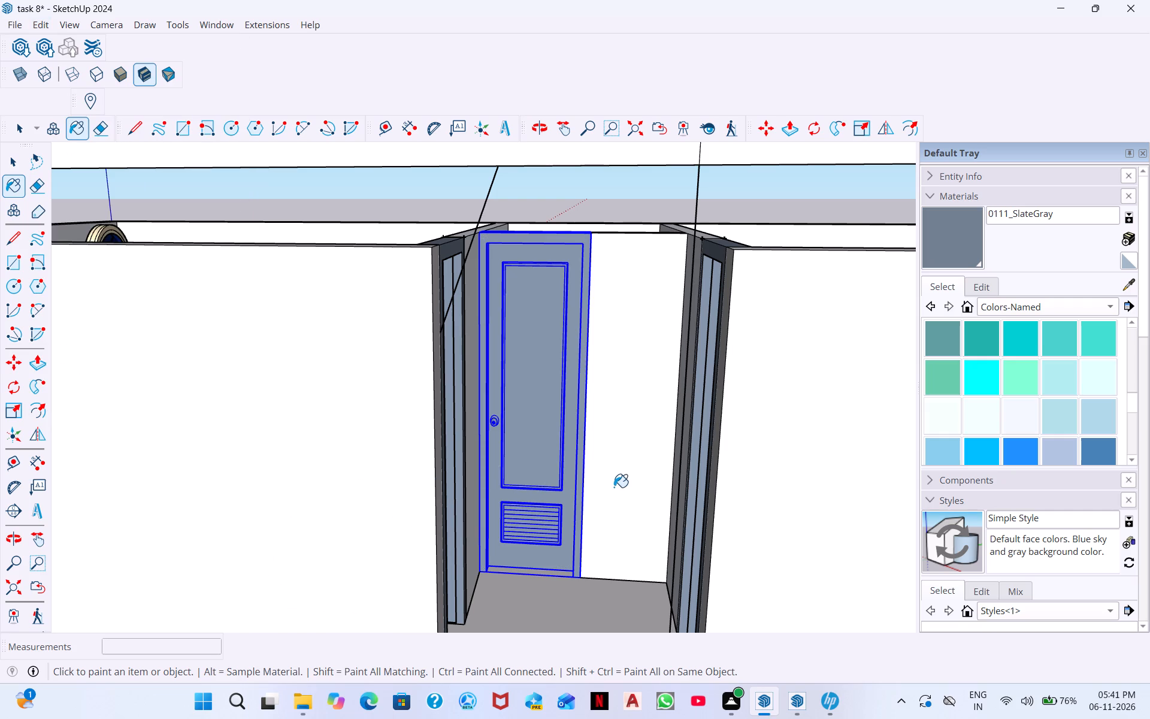
{"action": "key", "text": "space"}
{"action": "key", "text": "Escape"}
{"action": "key", "text": "space"}
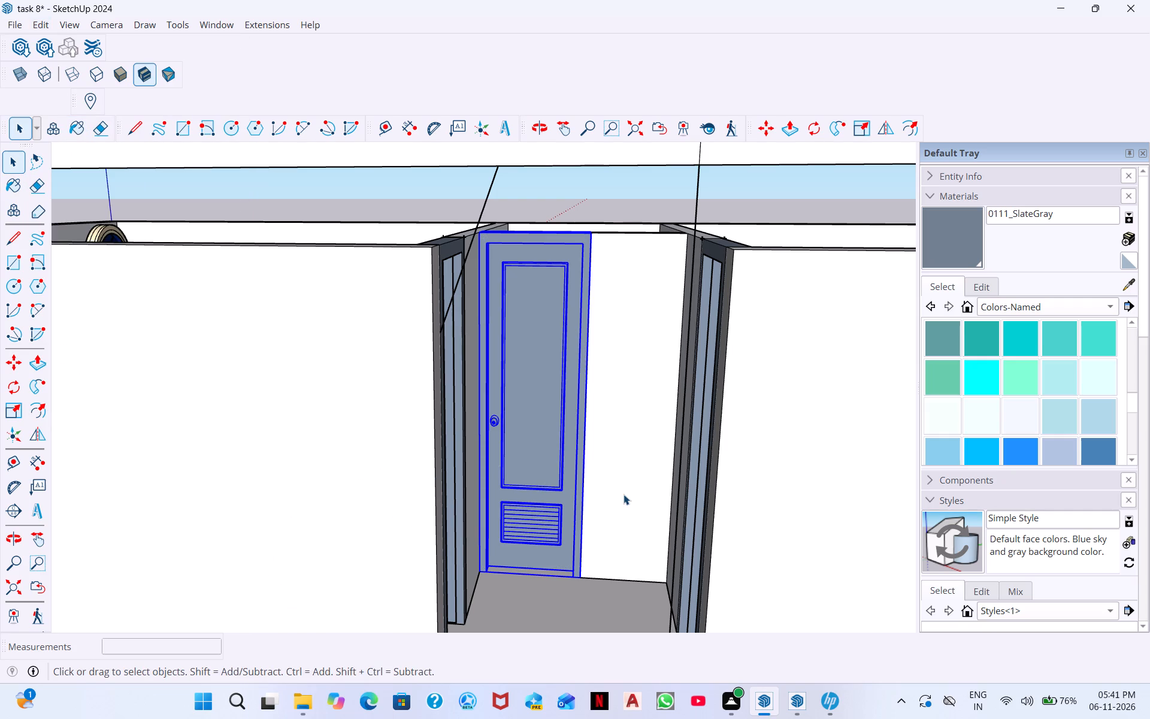
Examine the grey bathroom door in the hallway from above and from the front of the house.
{"action": "scroll", "coordinate": [445, 445], "scroll_direction": "down", "scroll_amount": 10}
{"action": "middle_click_drag", "start_coordinate": [374, 469], "coordinate": [379, 503]}
{"action": "middle_click_drag", "start_coordinate": [410, 482], "coordinate": [407, 512]}
{"action": "scroll", "coordinate": [410, 483], "scroll_direction": "down", "scroll_amount": 3}
{"action": "middle_click_drag", "start_coordinate": [416, 486], "coordinate": [443, 546]}
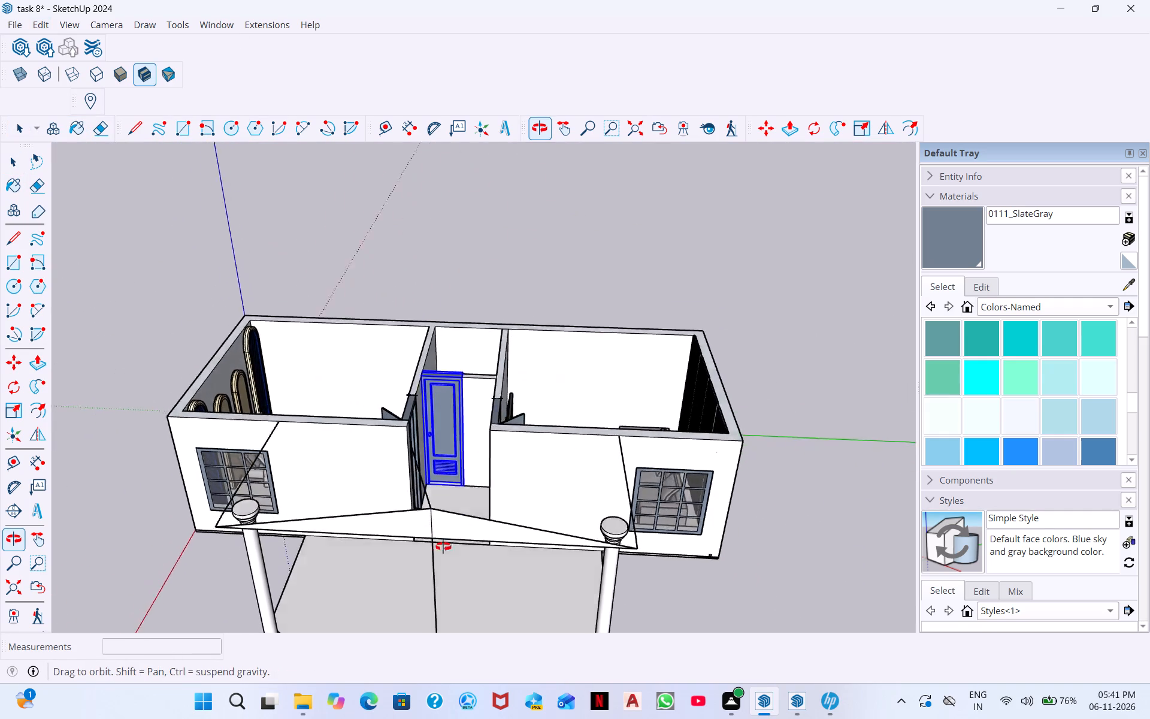
{"action": "middle_click_drag", "start_coordinate": [443, 546], "coordinate": [485, 631]}
{"action": "middle_click_drag", "start_coordinate": [447, 463], "coordinate": [478, 407]}
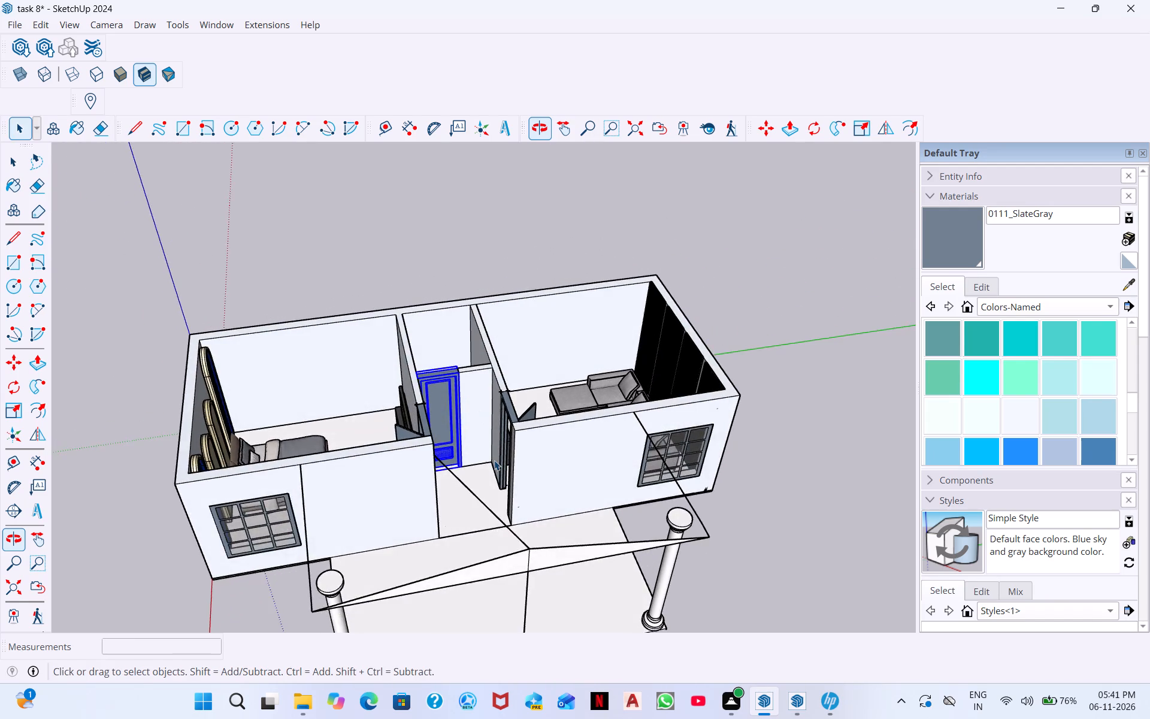
{"action": "scroll", "coordinate": [494, 460], "scroll_direction": "up", "scroll_amount": 8}
{"action": "middle_click_drag", "start_coordinate": [456, 495], "coordinate": [443, 421]}
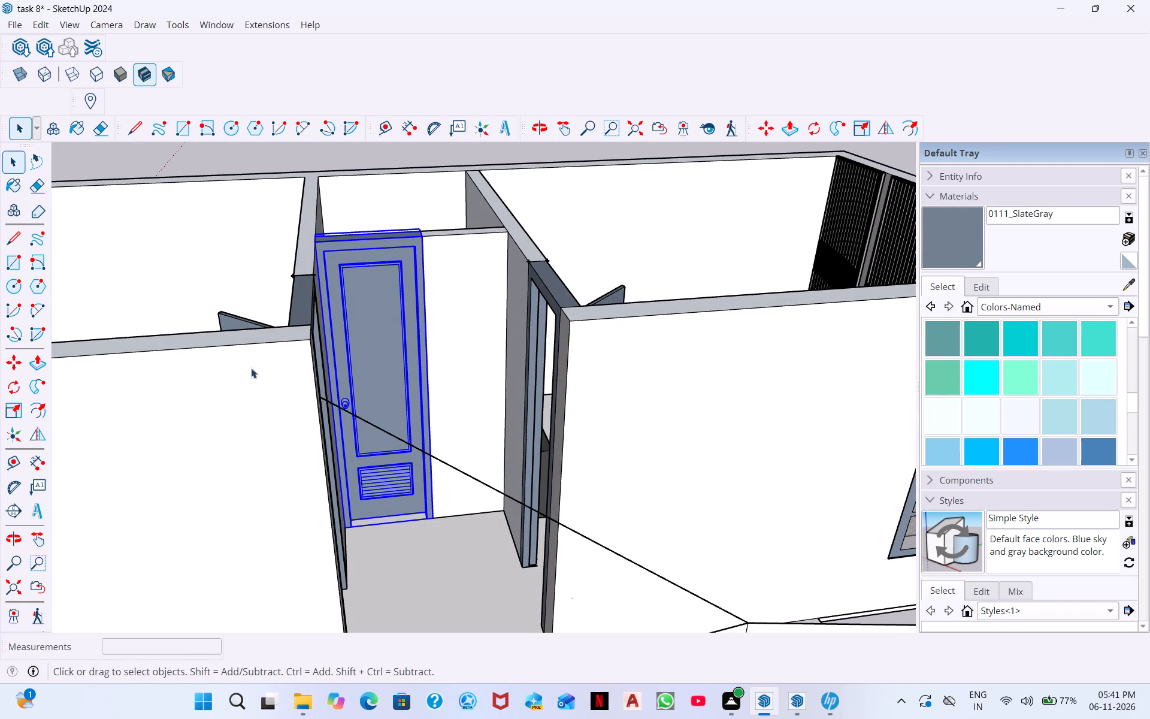
Search 3D Warehouse for "bathroom washbasin".
{"action": "left_click", "coordinate": [25, 46]}
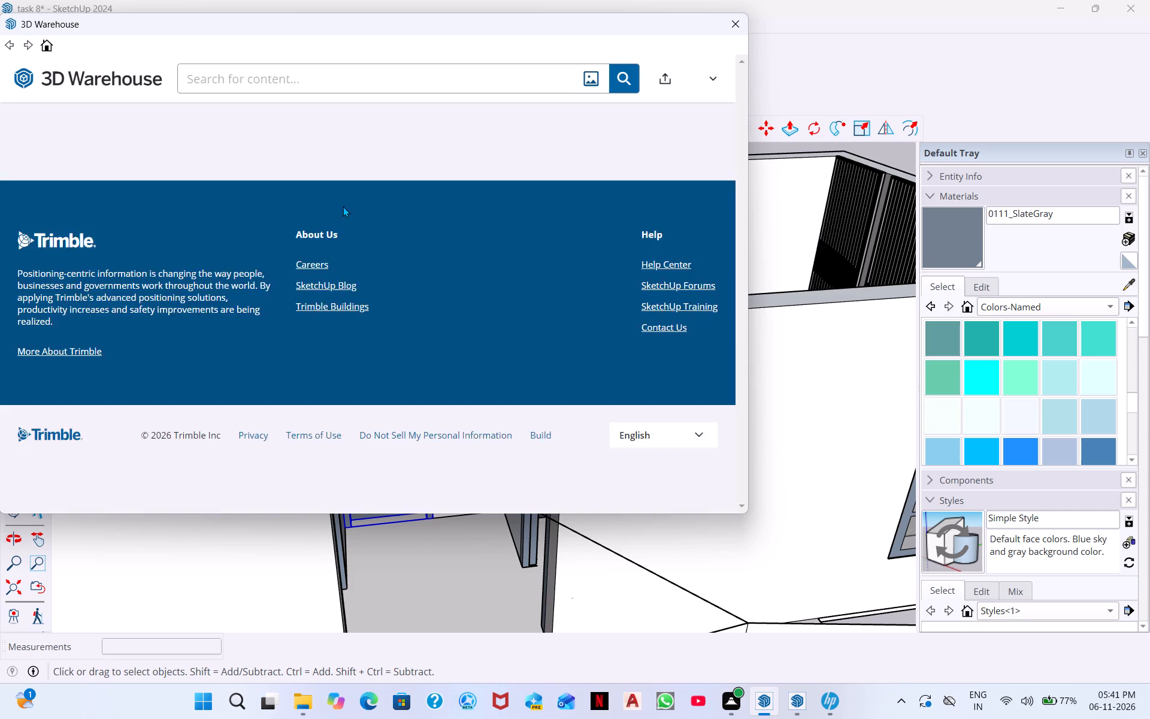
{"action": "left_click_drag", "start_coordinate": [290, 78], "coordinate": [178, 74]}
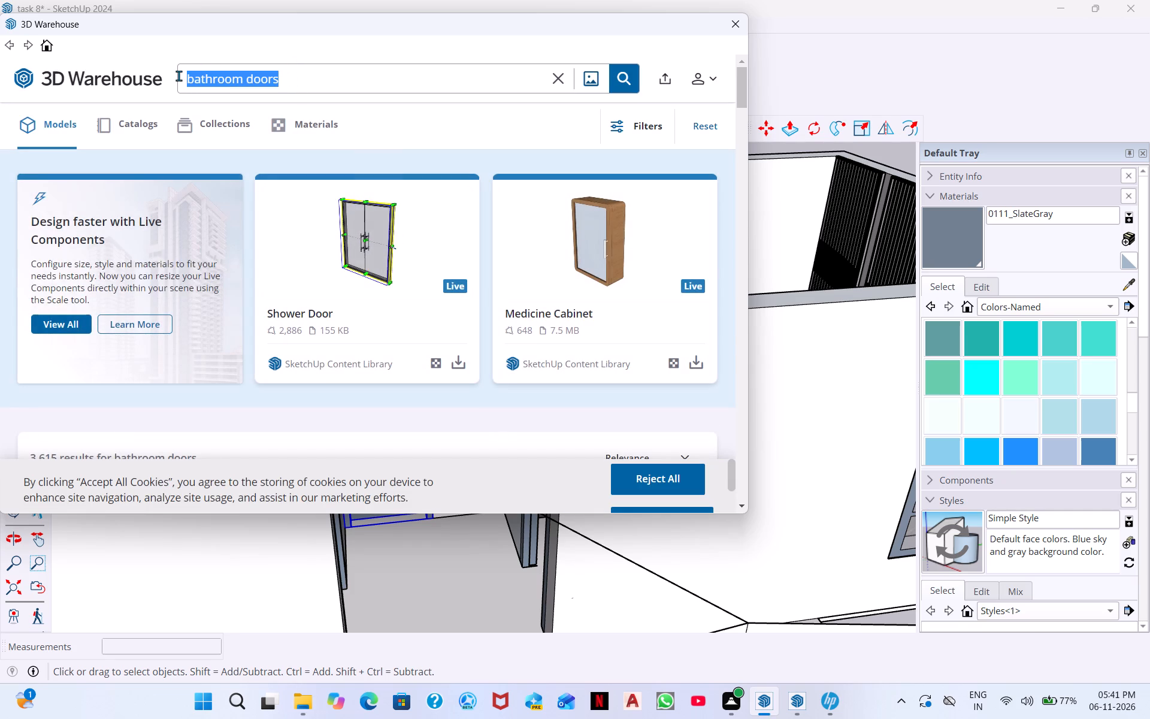
{"action": "key", "text": "BackSpace"}
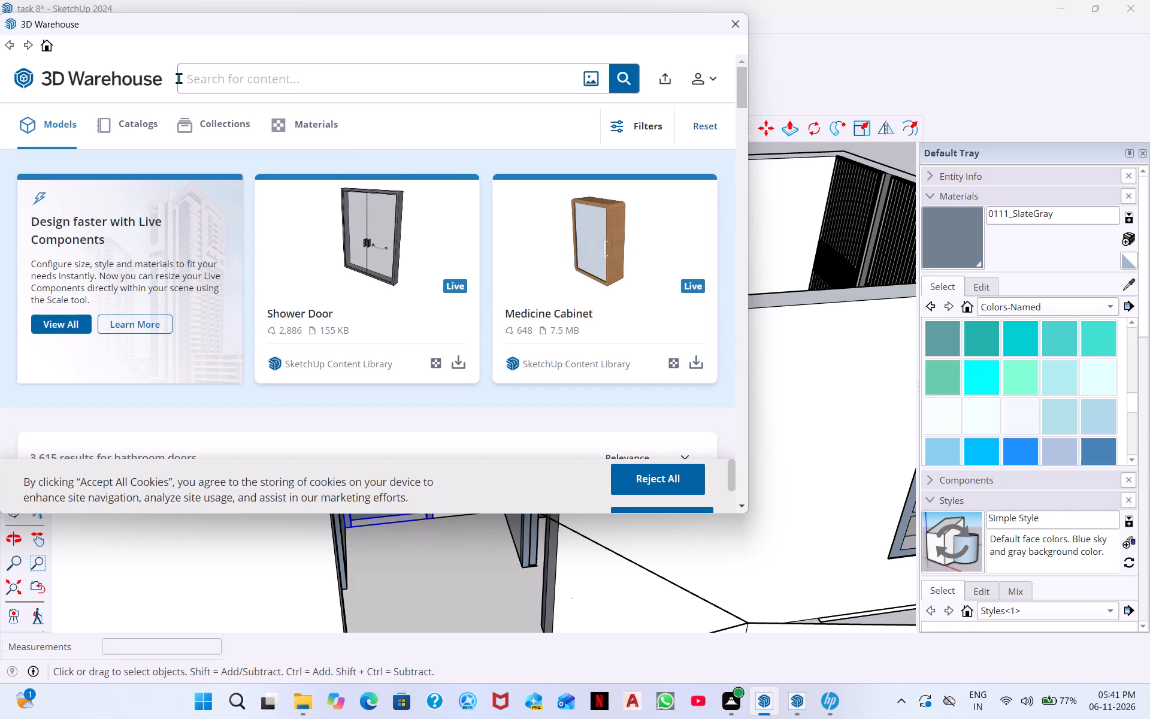
{"action": "type", "text": "bath"}
{"action": "type", "text": "roo"}
{"action": "right_click", "coordinate": [178, 78]}
{"action": "key", "text": "m"}
{"action": "key", "text": "m"}
{"action": "right_click_drag", "start_coordinate": [178, 78], "coordinate": [159, 139]}
{"action": "key", "text": "space"}
{"action": "scroll", "coordinate": [167, 132], "scroll_direction": "up", "scroll_amount": 1}
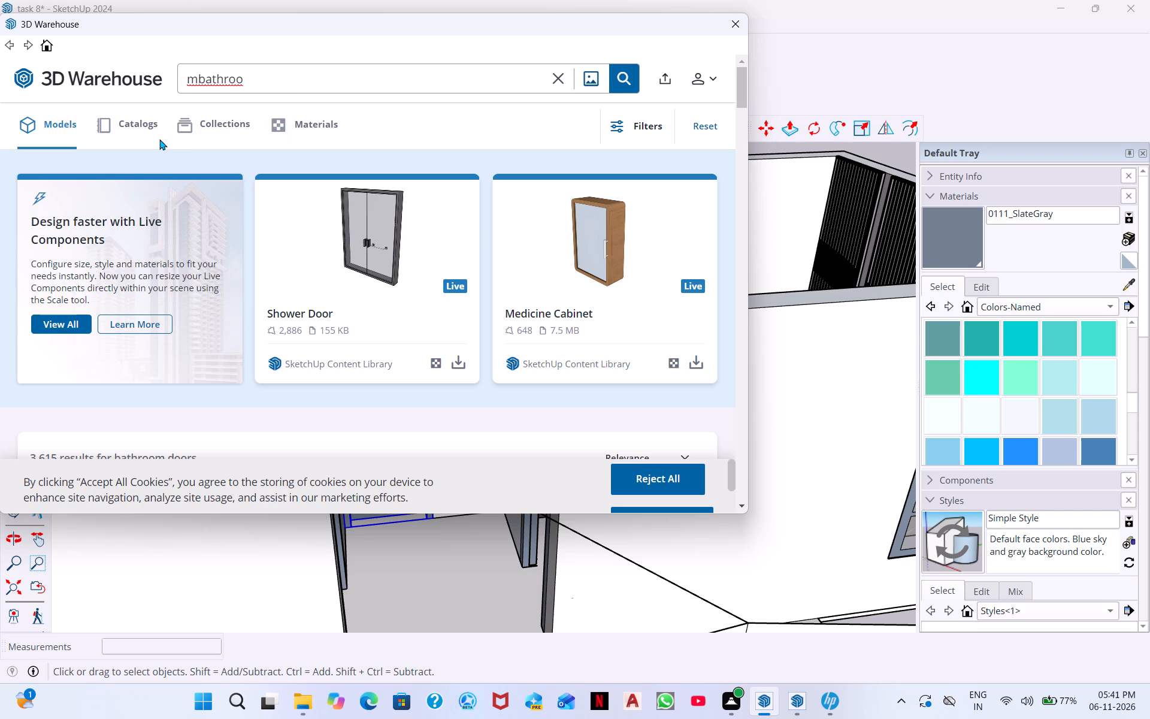
{"action": "right_click_drag", "start_coordinate": [159, 139], "coordinate": [154, 161]}
{"action": "scroll", "coordinate": [159, 139], "scroll_direction": "up", "scroll_amount": 1}
{"action": "key", "text": "BackSpace"}
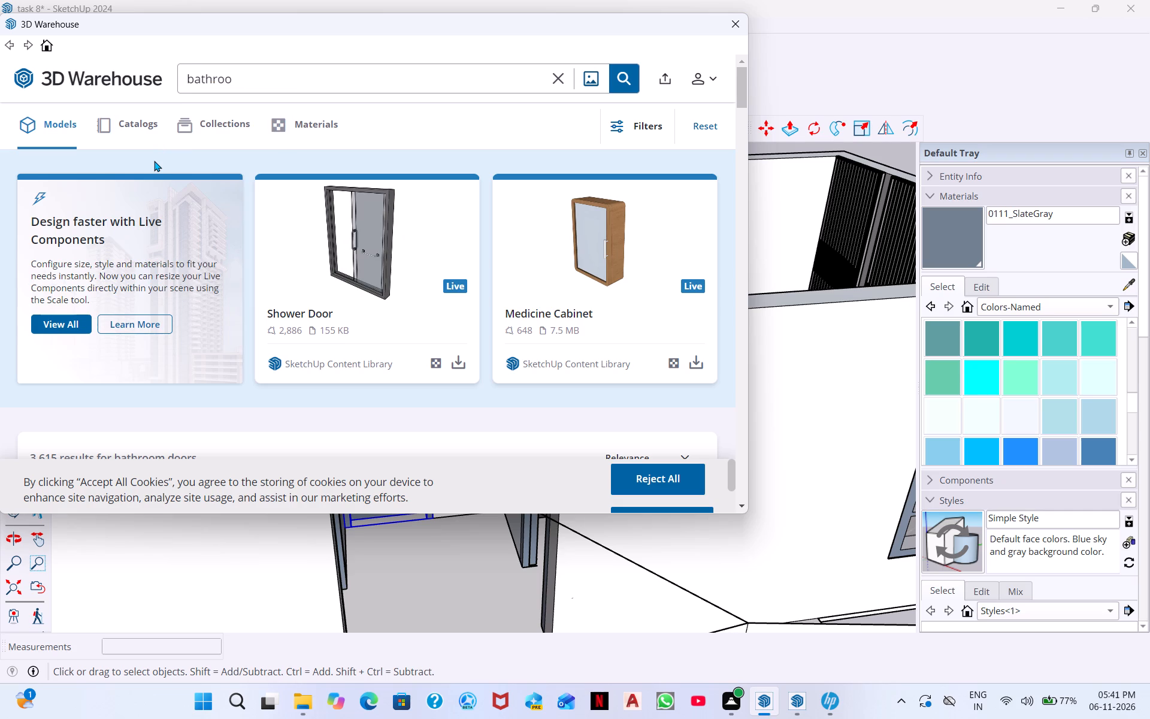
{"action": "right_click_drag", "start_coordinate": [154, 161], "coordinate": [236, 95]}
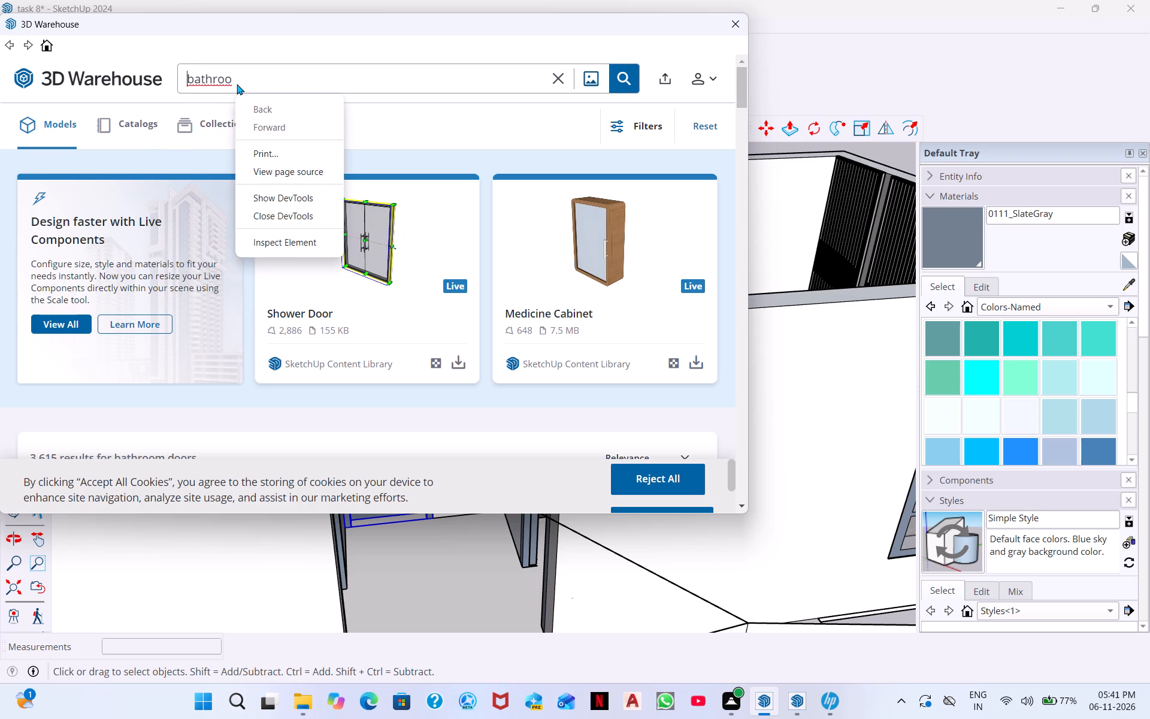
{"action": "left_click", "coordinate": [237, 84]}
{"action": "type", "text": "m"}
{"action": "key", "text": "space"}
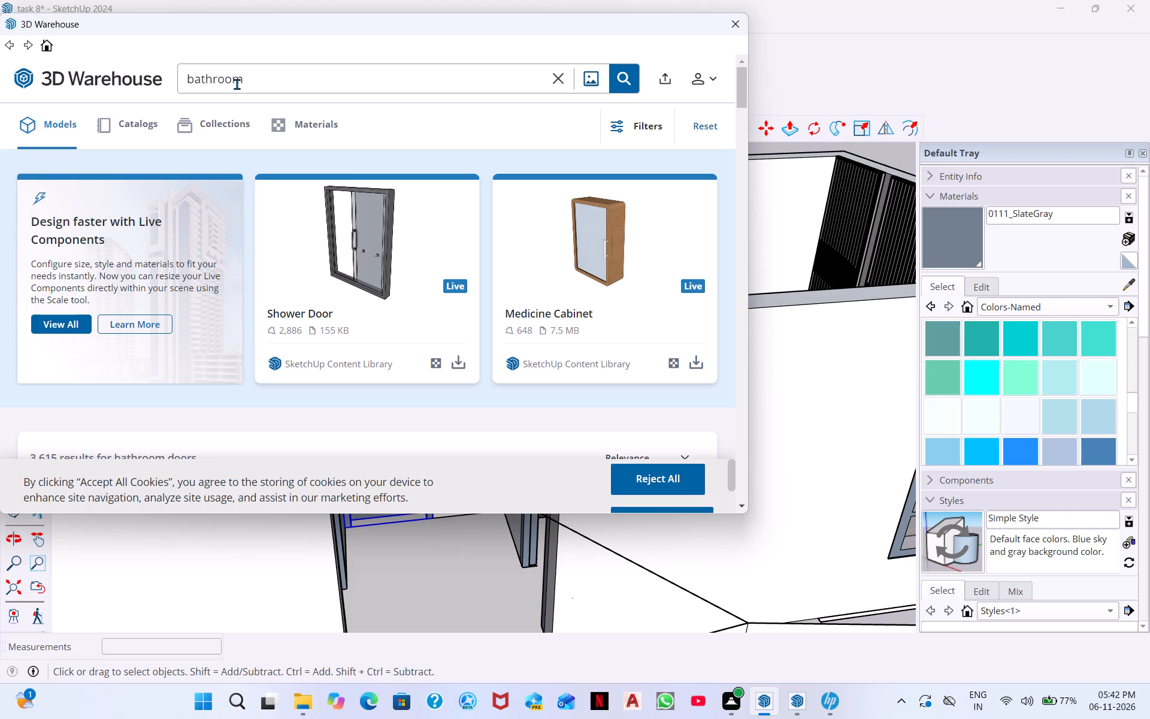
{"action": "scroll", "coordinate": [237, 84], "scroll_direction": "up", "scroll_amount": 1}
{"action": "key", "text": "w"}
{"action": "type", "text": "as"}
{"action": "type", "text": "hbasin"}
{"action": "key", "text": "Return"}
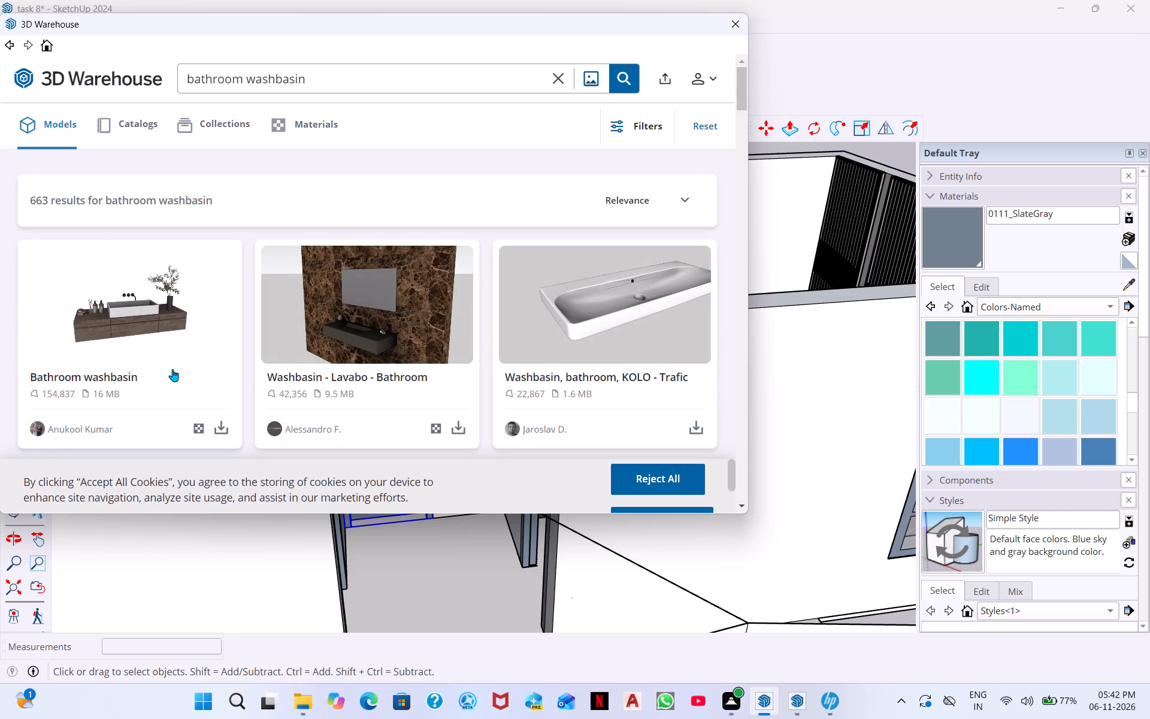
Browse the washbasin models and examine the white two-drawer Belux vanity's page, returning to the search results.
{"action": "scroll", "coordinate": [581, 344], "scroll_direction": "down", "scroll_amount": 1}
{"action": "scroll", "coordinate": [634, 364], "scroll_direction": "down", "scroll_amount": 1}
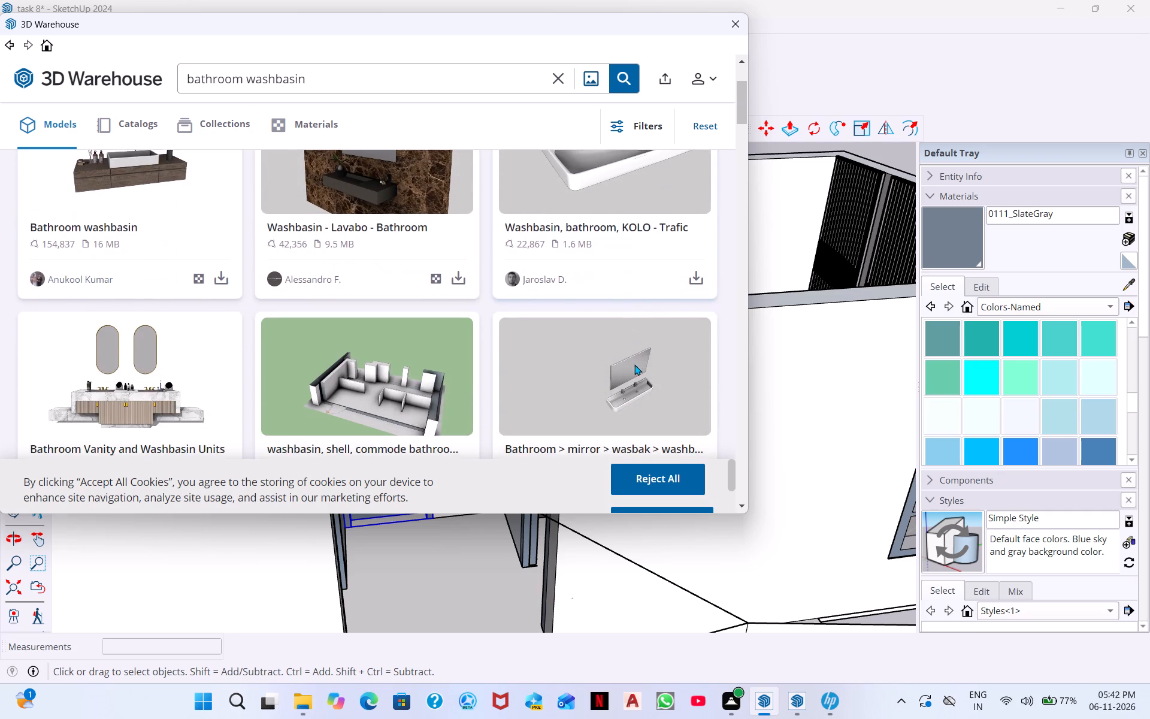
{"action": "scroll", "coordinate": [632, 361], "scroll_direction": "down", "scroll_amount": 3}
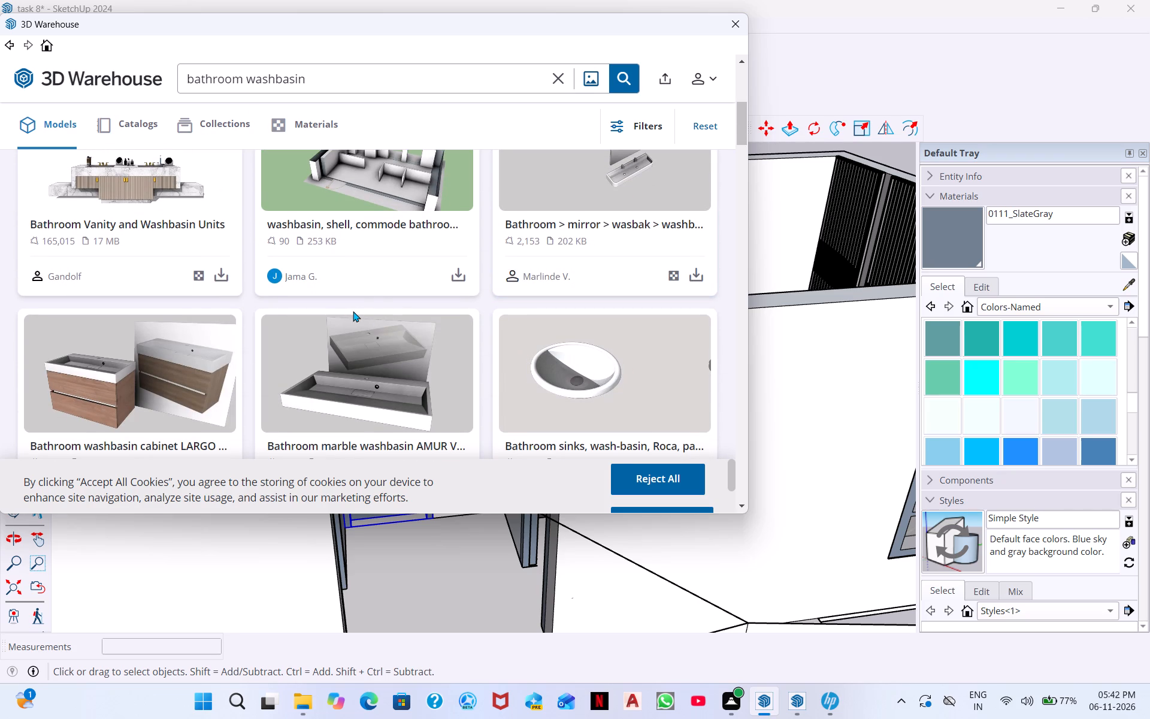
{"action": "middle_click", "coordinate": [440, 267]}
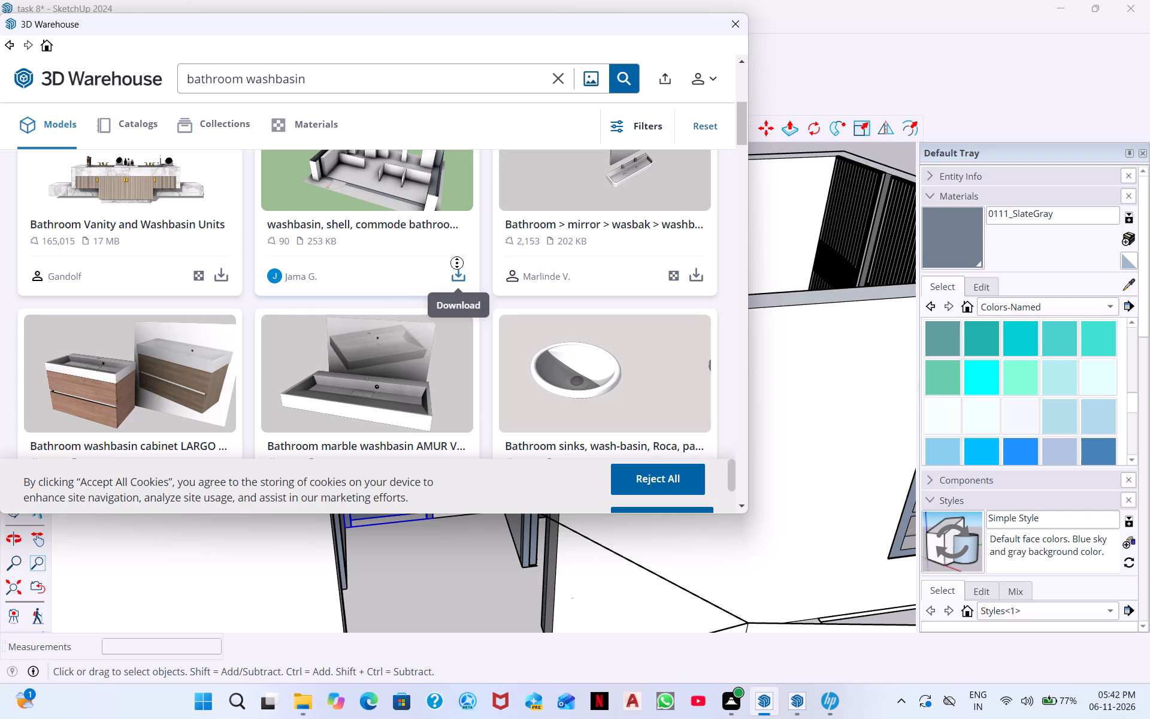
{"action": "scroll", "coordinate": [499, 279], "scroll_direction": "down", "scroll_amount": 2}
{"action": "scroll", "coordinate": [282, 297], "scroll_direction": "down", "scroll_amount": 8}
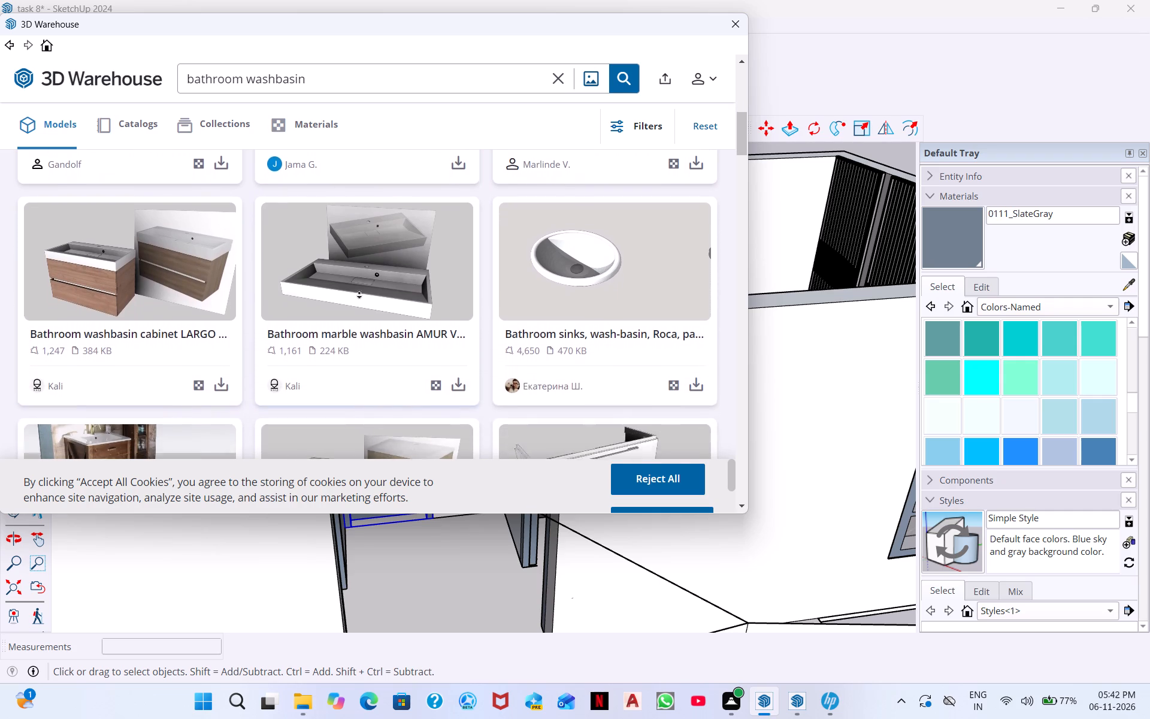
{"action": "left_click", "coordinate": [385, 337]}
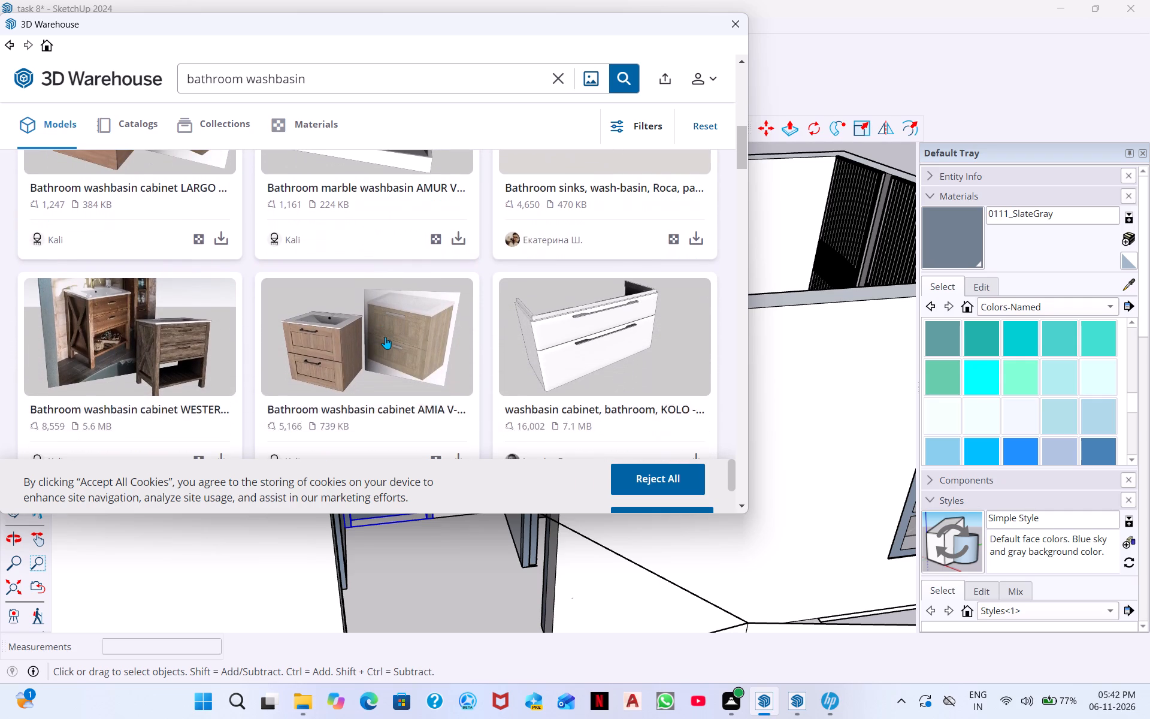
{"action": "scroll", "coordinate": [385, 337], "scroll_direction": "down", "scroll_amount": 5}
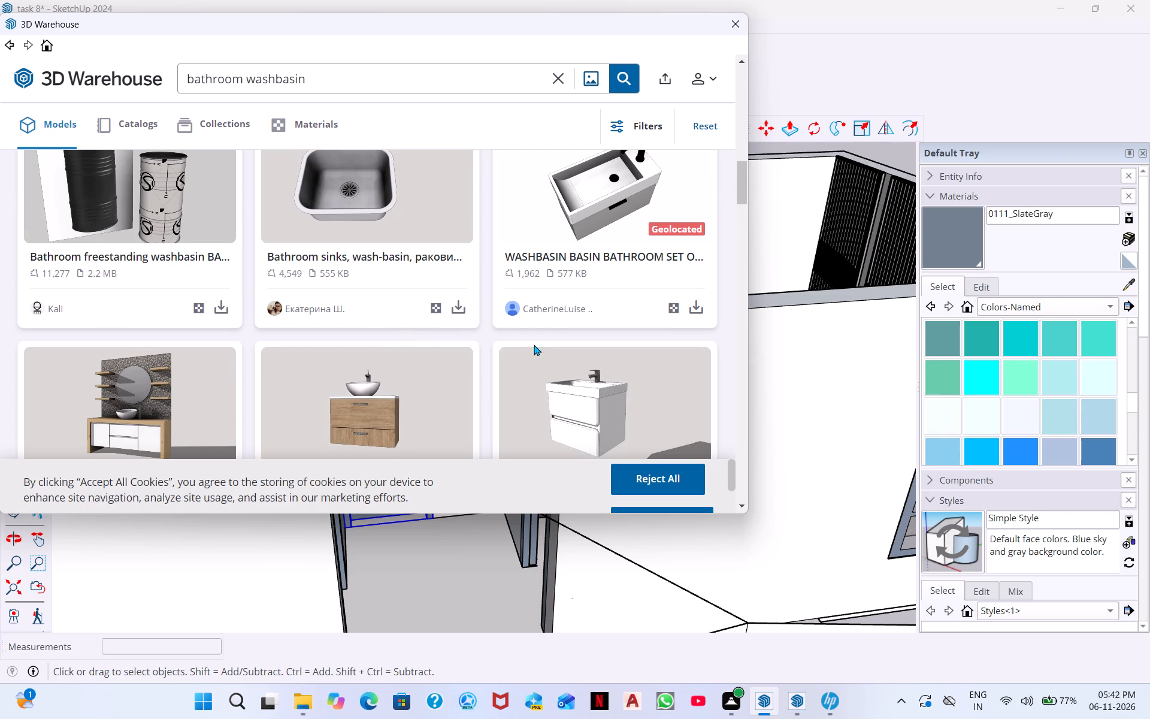
{"action": "middle_click", "coordinate": [610, 379]}
{"action": "scroll", "coordinate": [611, 379], "scroll_direction": "down", "scroll_amount": 2}
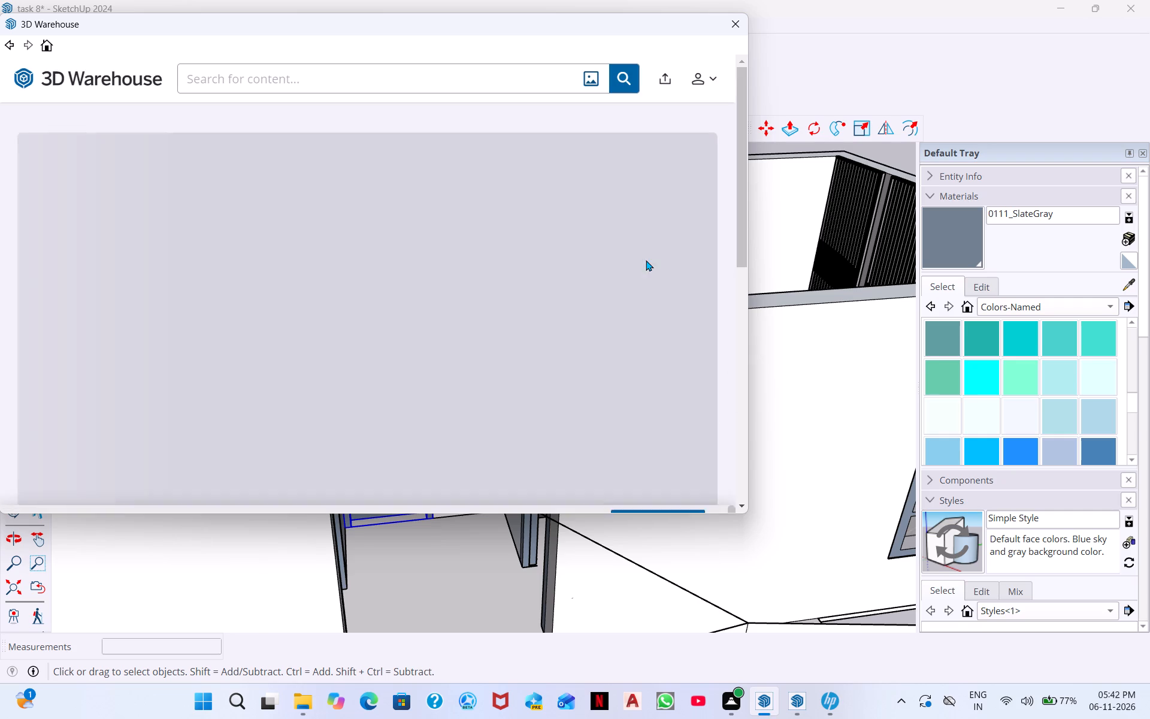
{"action": "scroll", "coordinate": [357, 267], "scroll_direction": "down", "scroll_amount": 2}
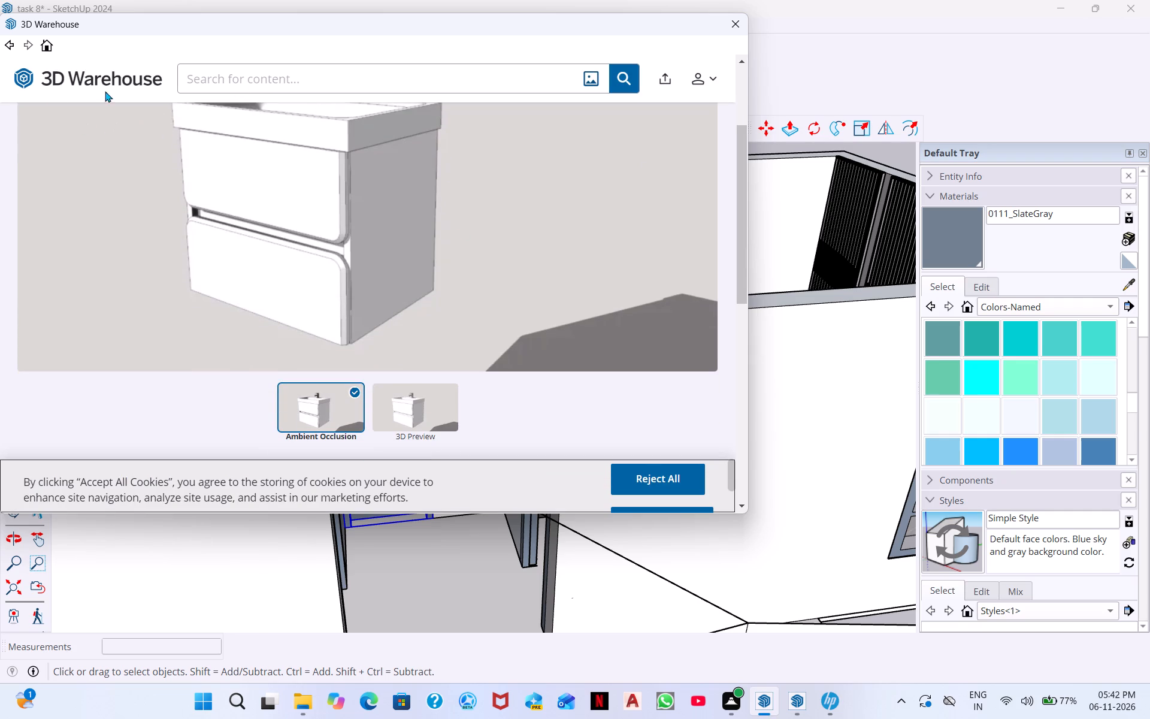
{"action": "left_click", "coordinate": [11, 43]}
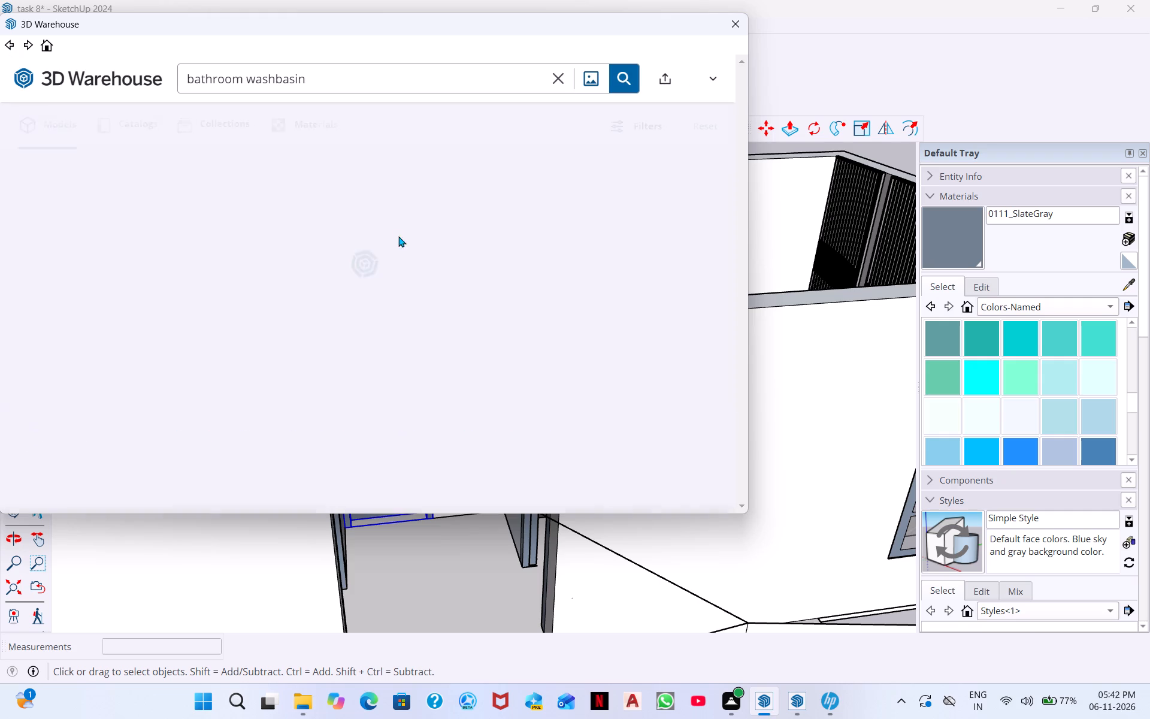
Load the washbasin model with a white bowl on a two-drawer wooden cabinet directly into the house model.
{"action": "scroll", "coordinate": [483, 325], "scroll_direction": "down", "scroll_amount": 5}
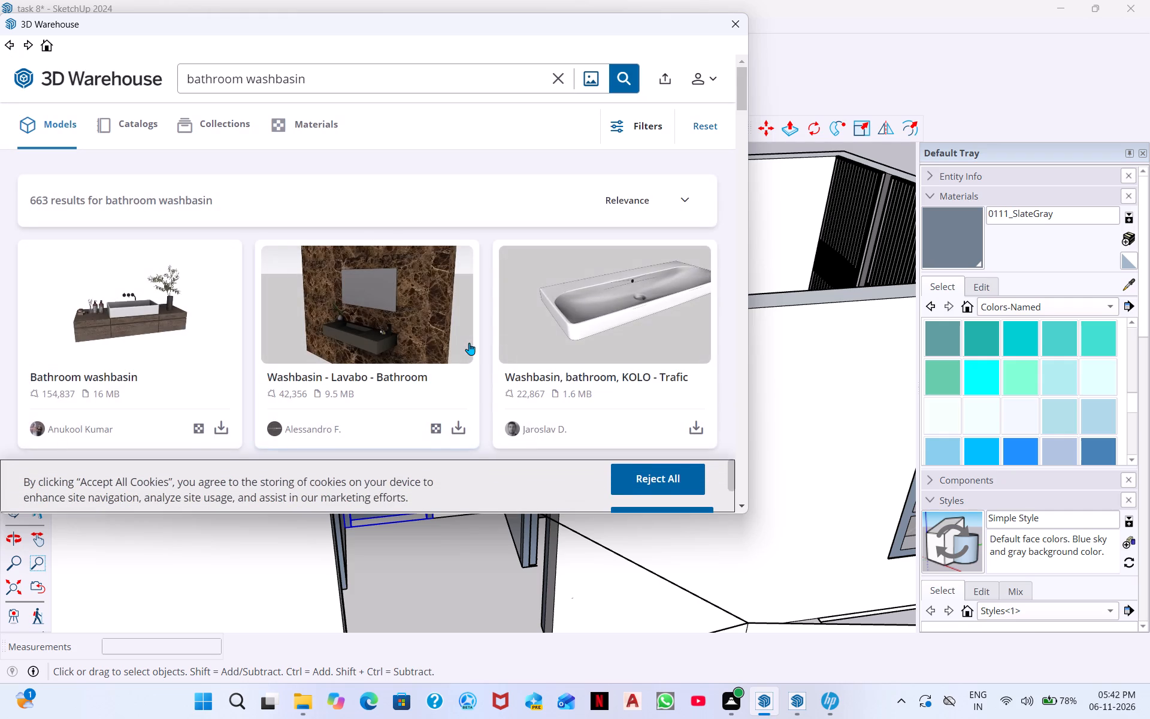
{"action": "scroll", "coordinate": [371, 327], "scroll_direction": "down", "scroll_amount": 16}
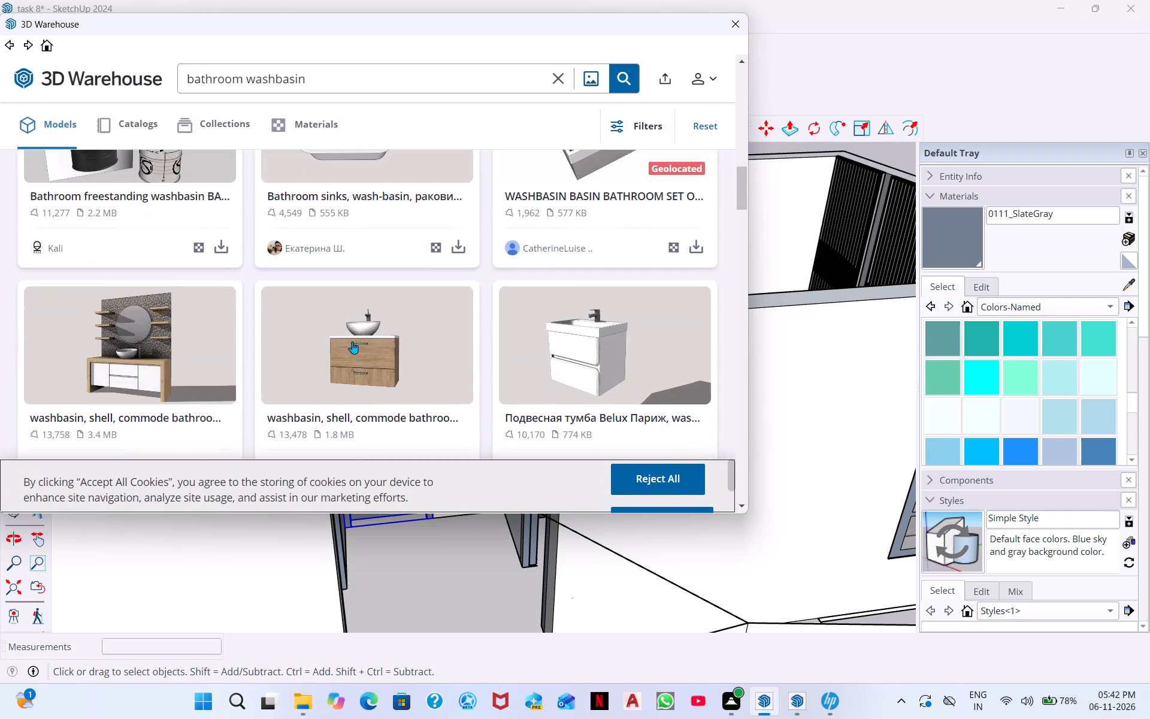
{"action": "scroll", "coordinate": [352, 342], "scroll_direction": "down", "scroll_amount": 2}
{"action": "scroll", "coordinate": [350, 342], "scroll_direction": "up", "scroll_amount": 3}
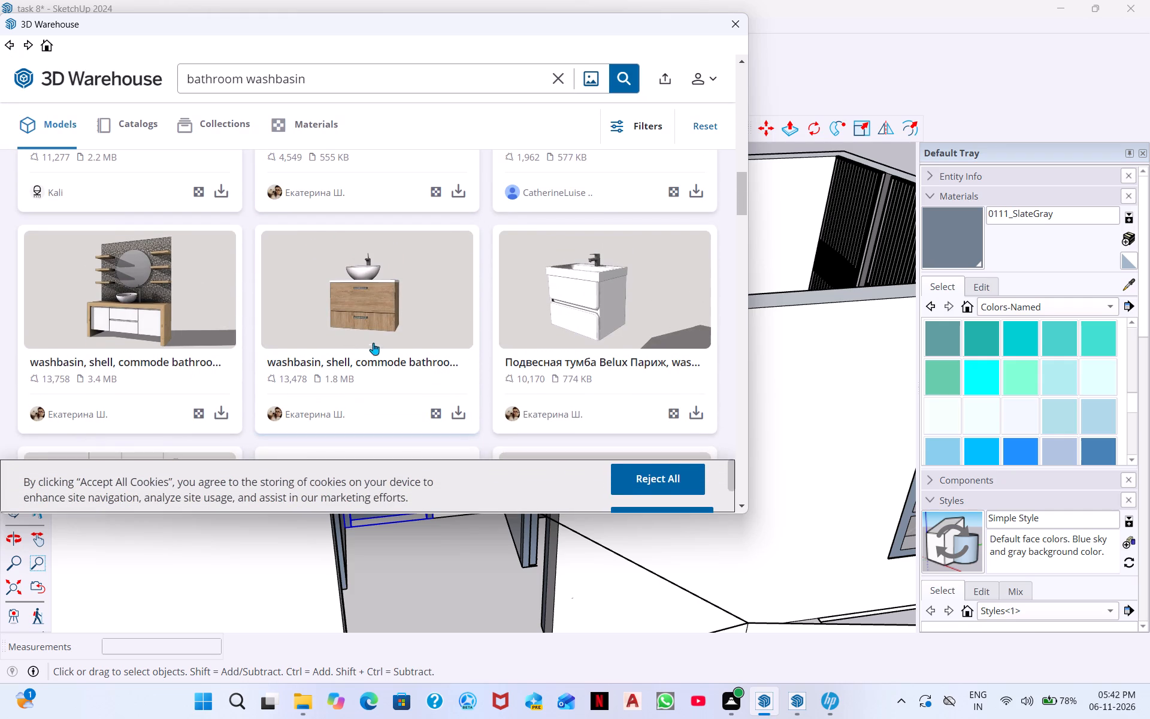
{"action": "scroll", "coordinate": [350, 253], "scroll_direction": "down", "scroll_amount": 3}
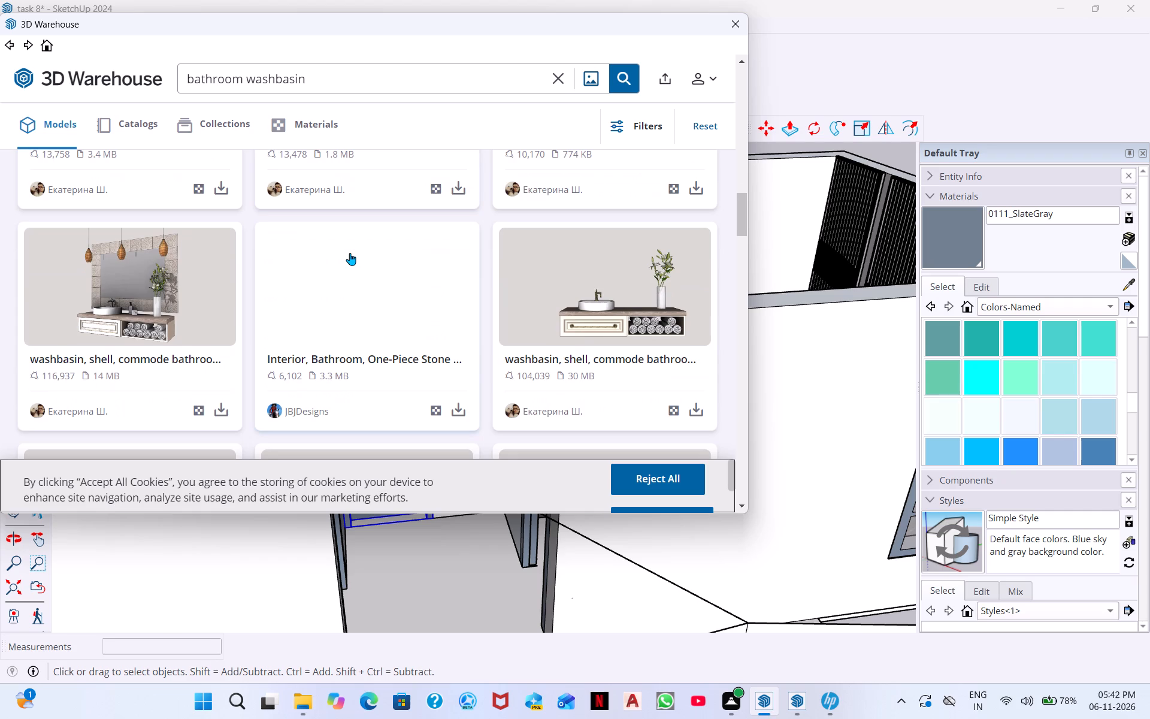
{"action": "scroll", "coordinate": [343, 240], "scroll_direction": "up", "scroll_amount": 4}
{"action": "scroll", "coordinate": [465, 351], "scroll_direction": "down", "scroll_amount": 2}
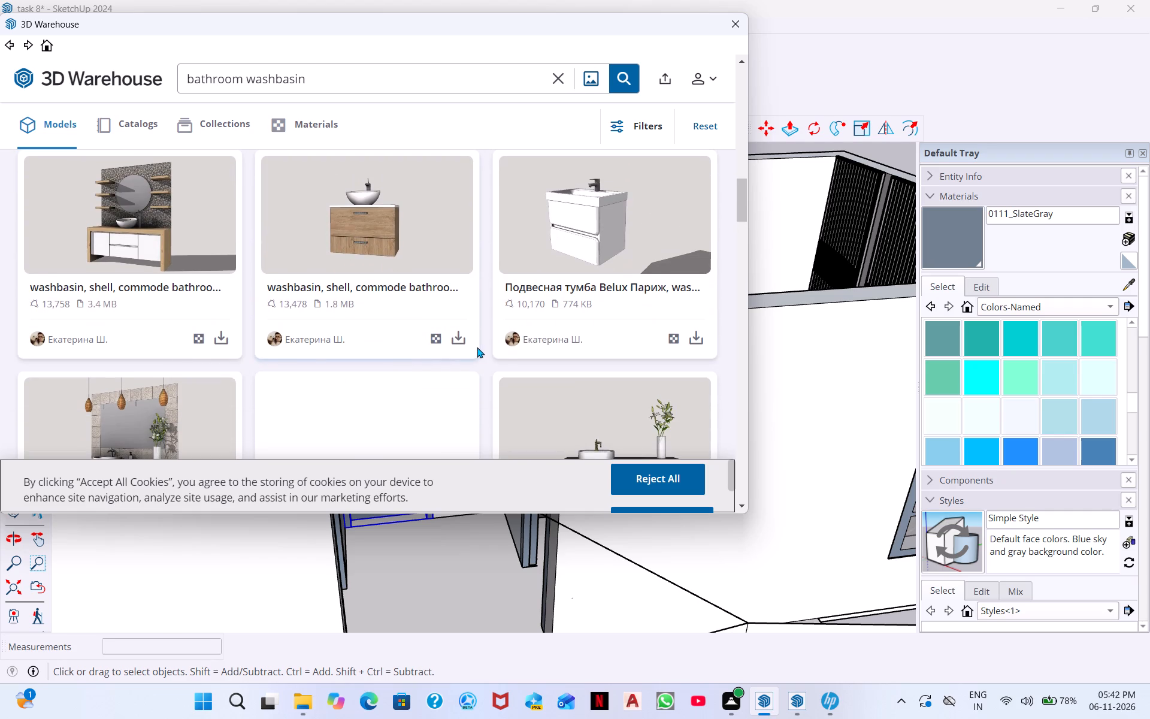
{"action": "double_click", "coordinate": [451, 348]}
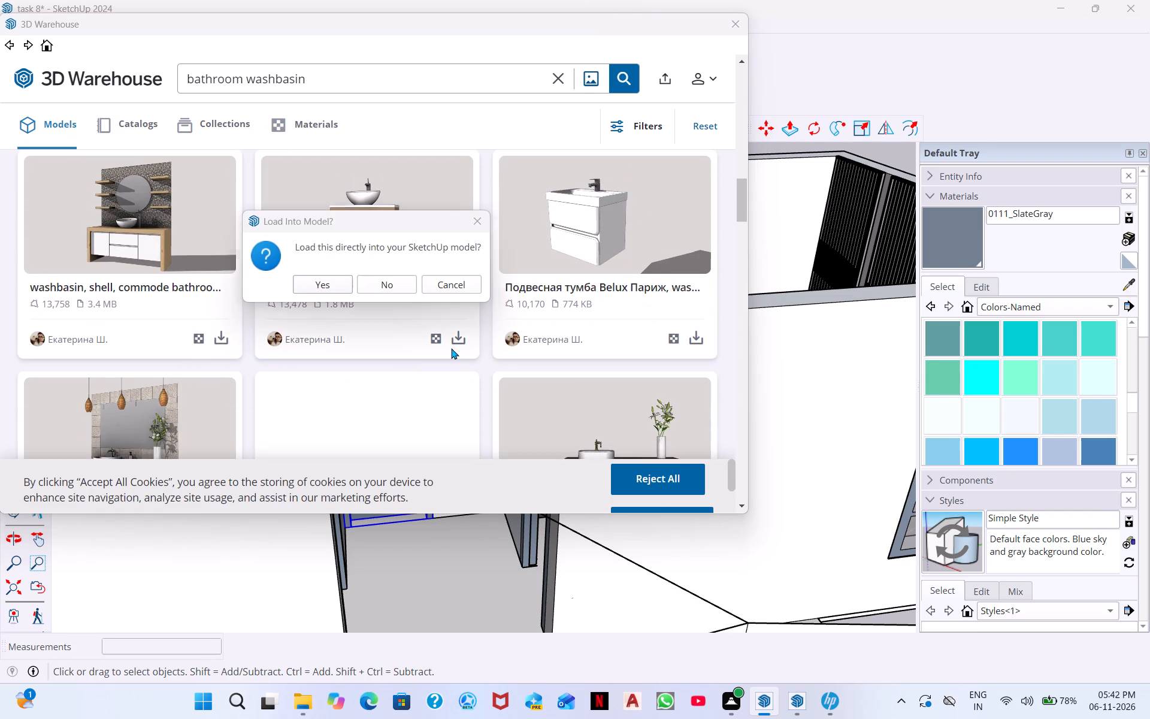
{"action": "left_click", "coordinate": [334, 282]}
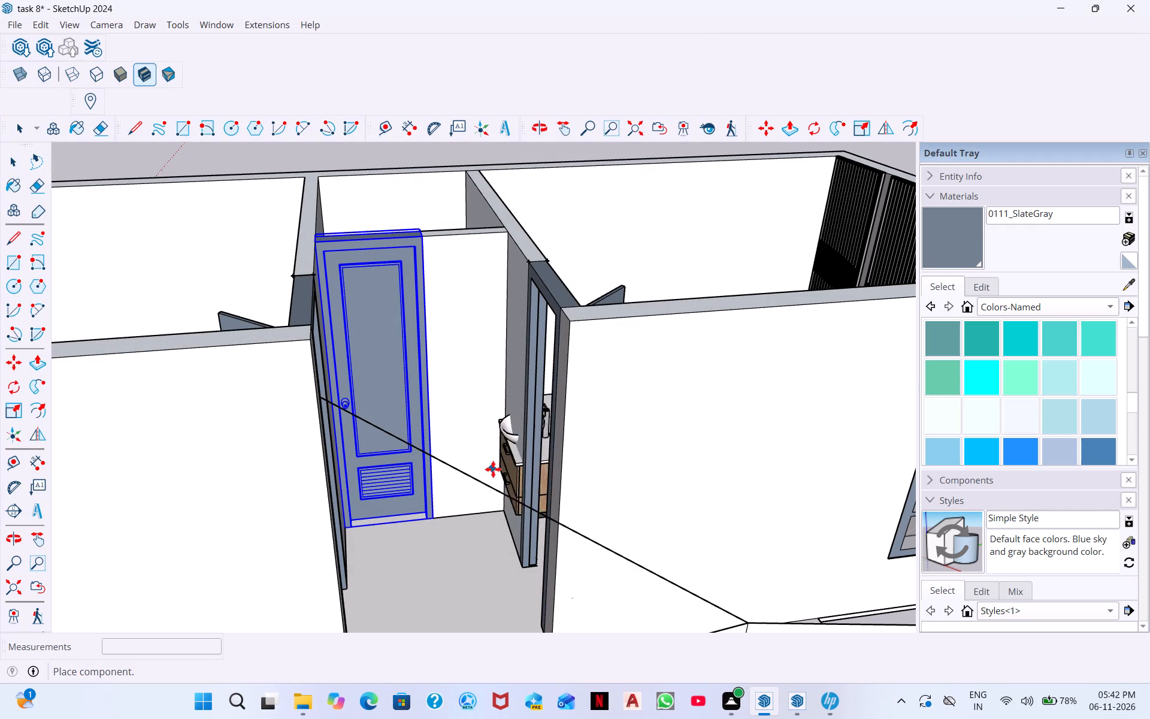
Place the wooden washbasin cabinet on the hallway floor beside the grey bathroom door.
{"action": "scroll", "coordinate": [443, 478], "scroll_direction": "up", "scroll_amount": 4}
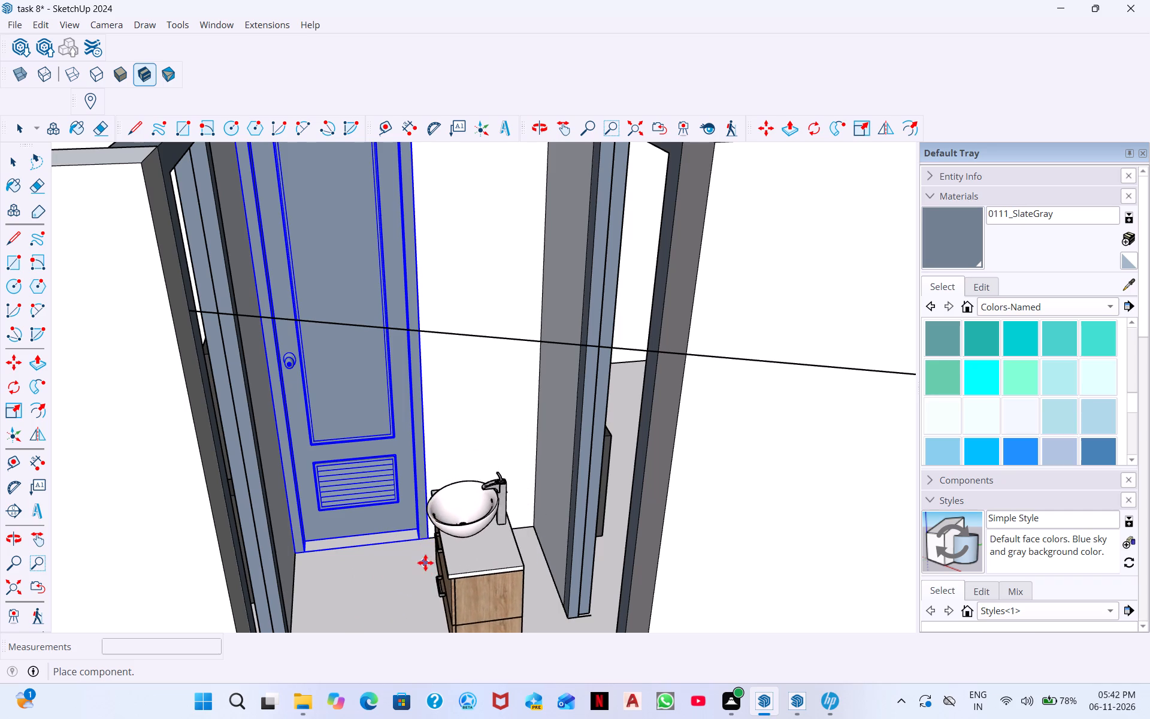
{"action": "scroll", "coordinate": [426, 487], "scroll_direction": "down", "scroll_amount": 11}
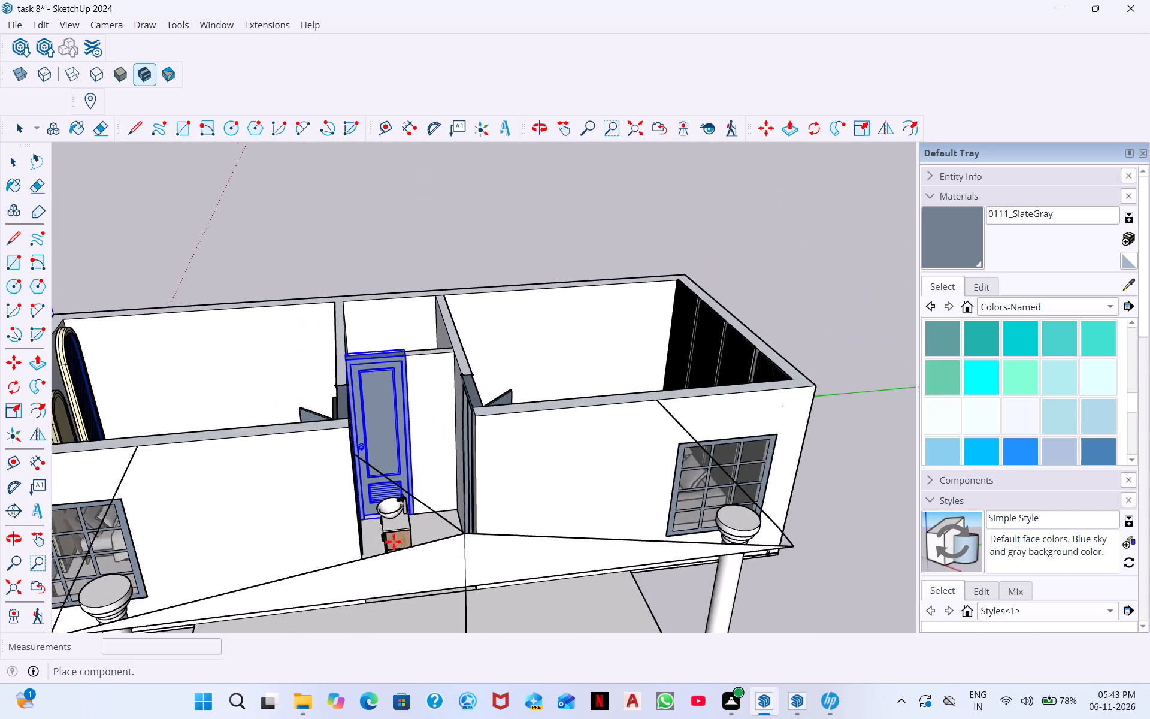
{"action": "scroll", "coordinate": [394, 542], "scroll_direction": "down", "scroll_amount": 2}
{"action": "scroll", "coordinate": [646, 590], "scroll_direction": "down", "scroll_amount": 5}
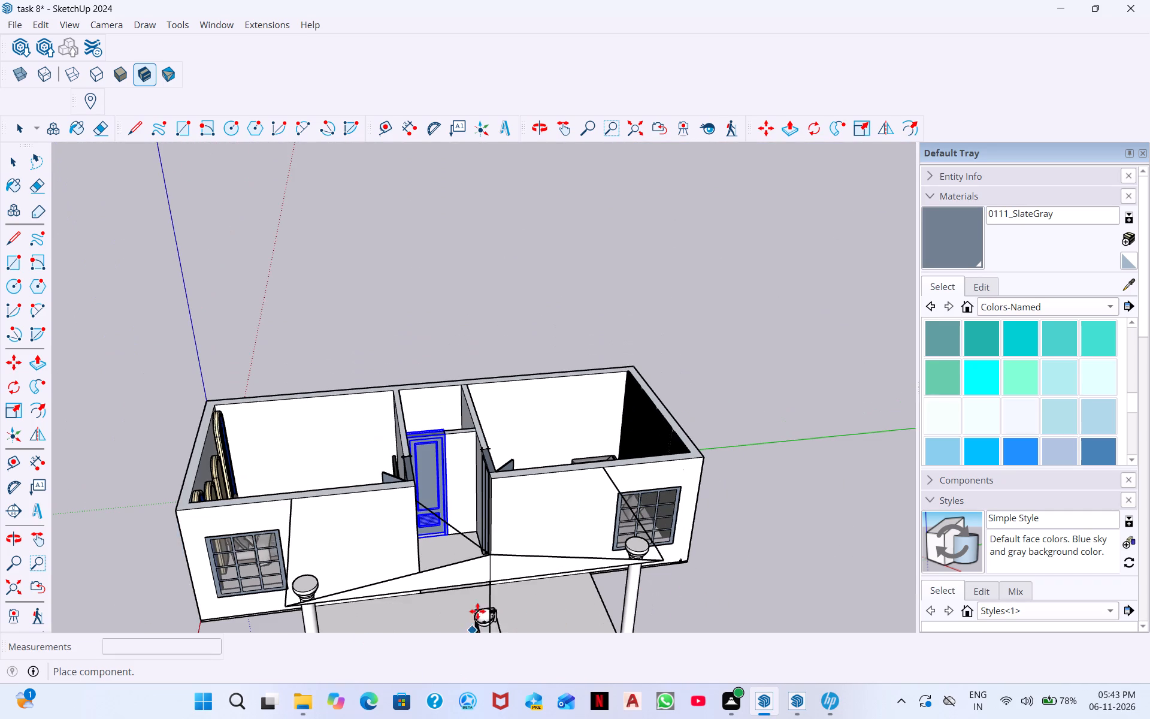
{"action": "middle_click_drag", "start_coordinate": [480, 594], "coordinate": [462, 466]}
{"action": "middle_click_drag", "start_coordinate": [420, 613], "coordinate": [457, 519]}
{"action": "scroll", "coordinate": [457, 519], "scroll_direction": "down", "scroll_amount": 6}
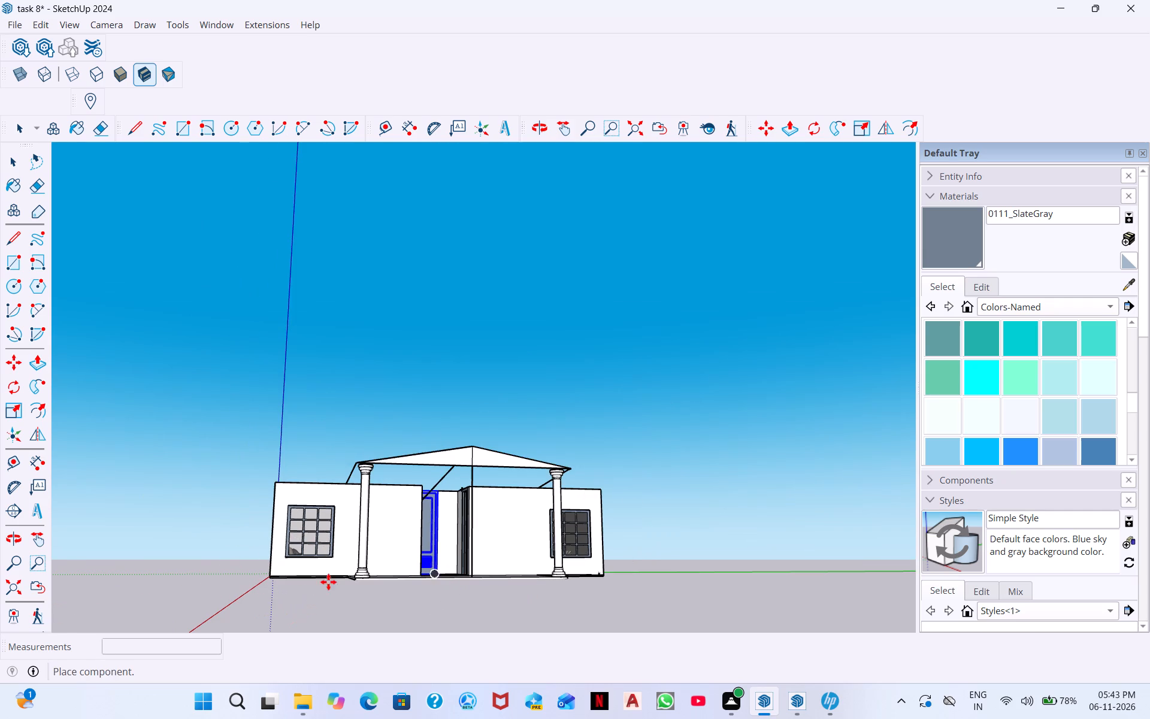
{"action": "scroll", "coordinate": [438, 591], "scroll_direction": "down", "scroll_amount": 8}
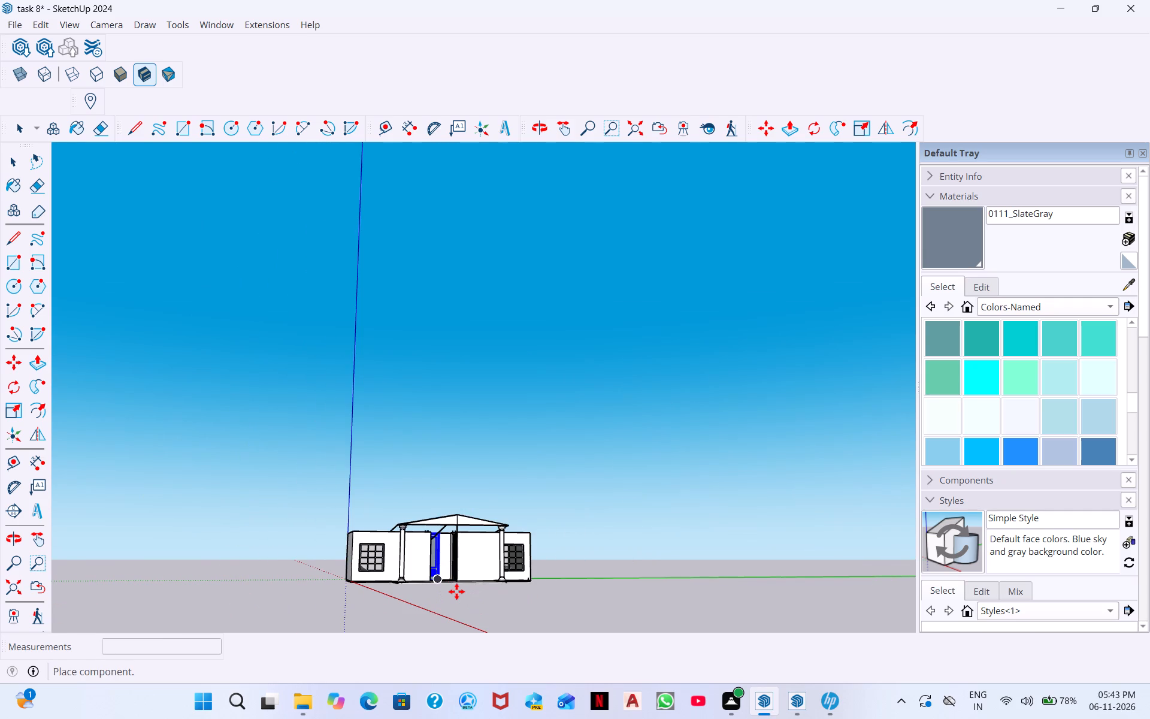
{"action": "scroll", "coordinate": [460, 588], "scroll_direction": "up", "scroll_amount": 12}
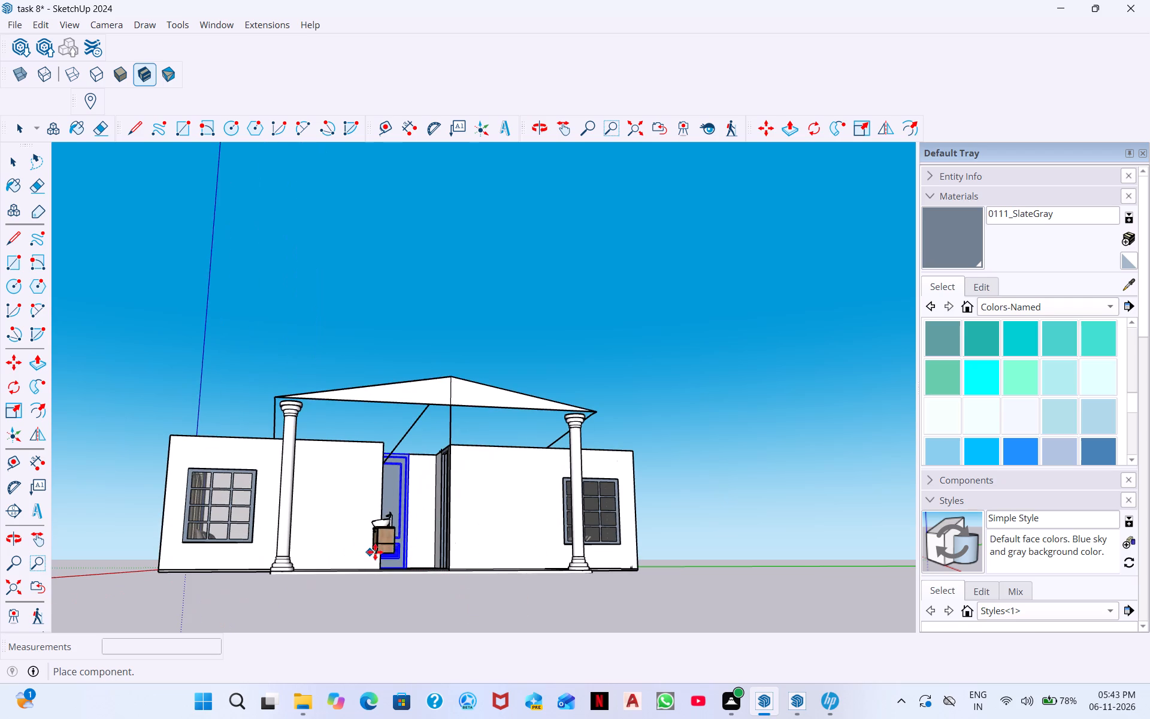
{"action": "scroll", "coordinate": [413, 555], "scroll_direction": "up", "scroll_amount": 5}
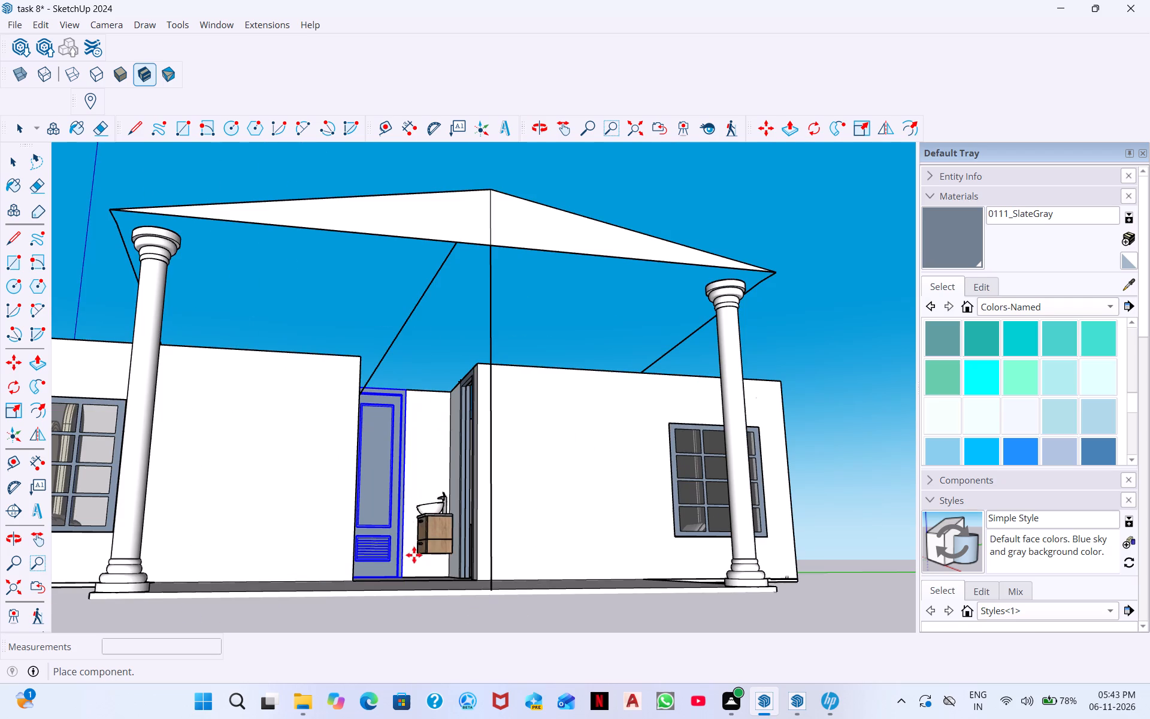
{"action": "left_click", "coordinate": [414, 568]}
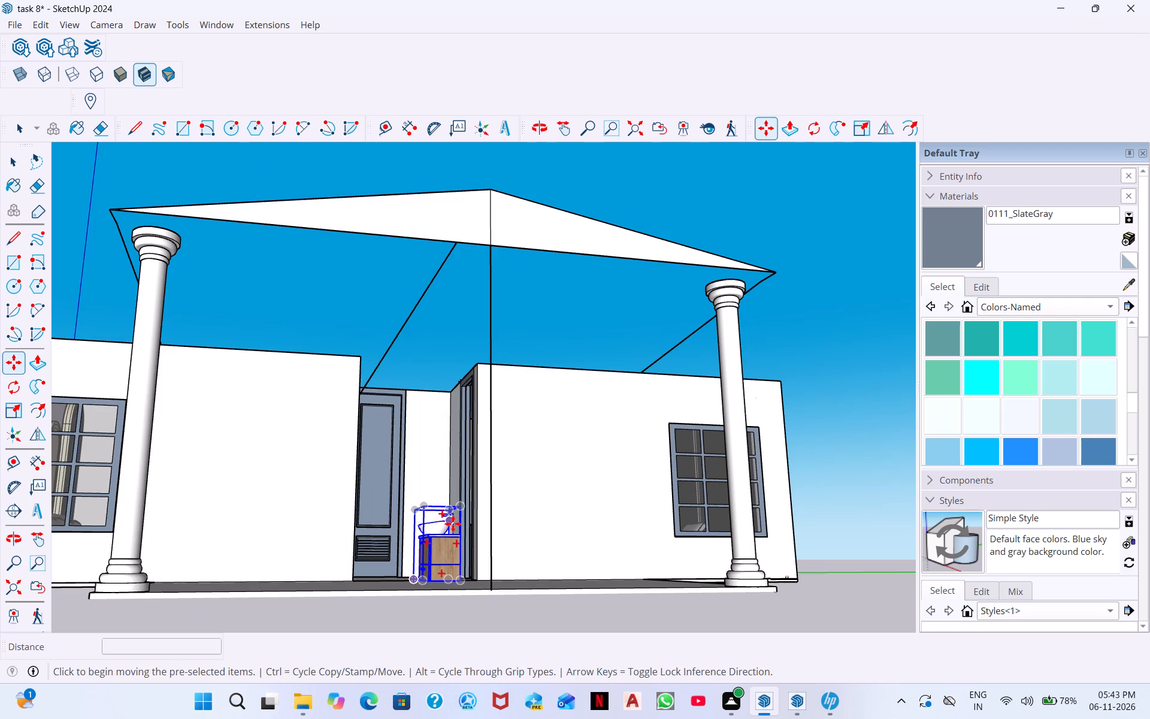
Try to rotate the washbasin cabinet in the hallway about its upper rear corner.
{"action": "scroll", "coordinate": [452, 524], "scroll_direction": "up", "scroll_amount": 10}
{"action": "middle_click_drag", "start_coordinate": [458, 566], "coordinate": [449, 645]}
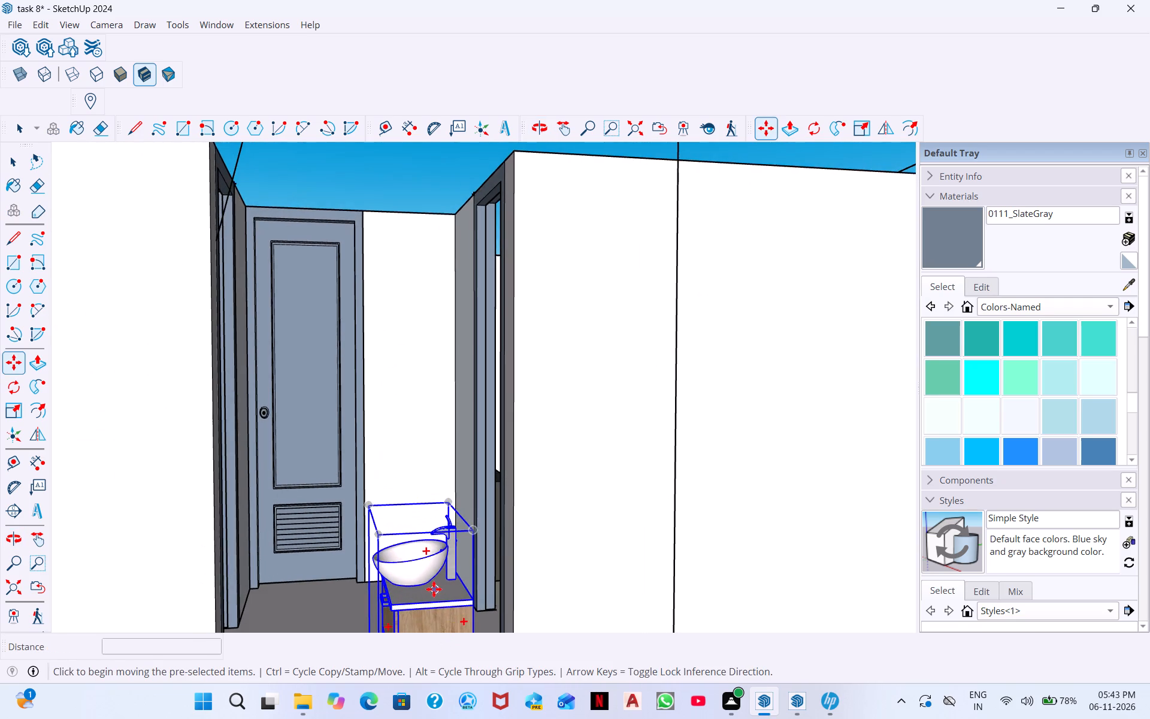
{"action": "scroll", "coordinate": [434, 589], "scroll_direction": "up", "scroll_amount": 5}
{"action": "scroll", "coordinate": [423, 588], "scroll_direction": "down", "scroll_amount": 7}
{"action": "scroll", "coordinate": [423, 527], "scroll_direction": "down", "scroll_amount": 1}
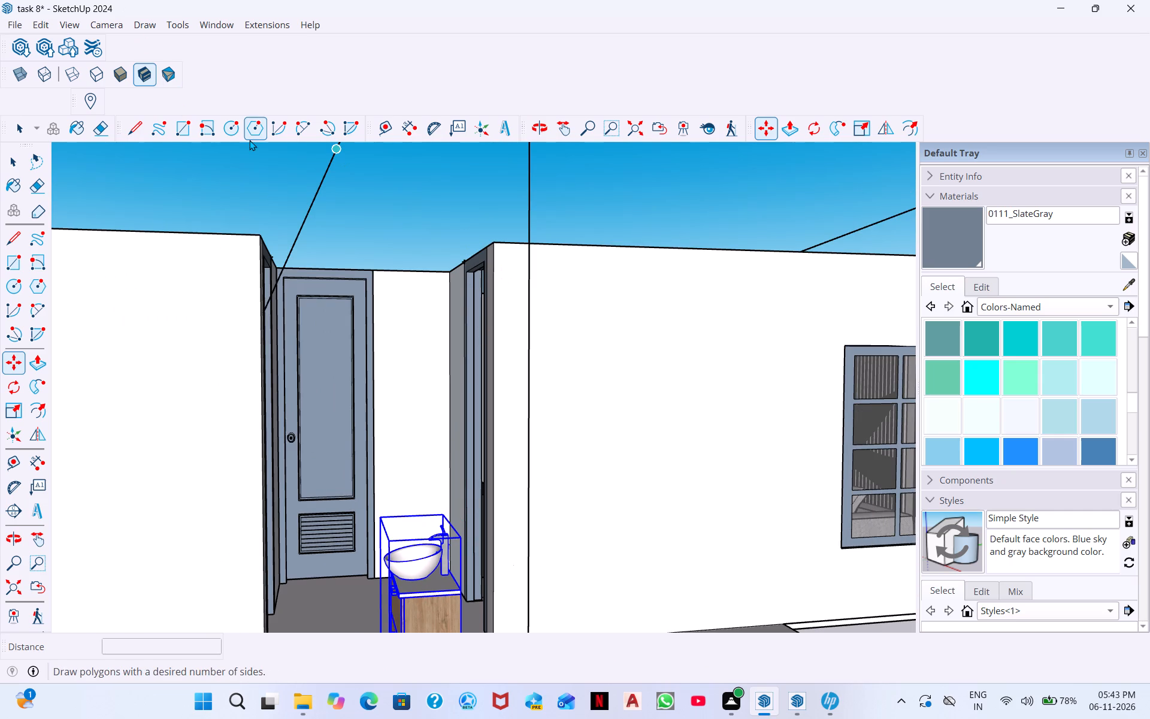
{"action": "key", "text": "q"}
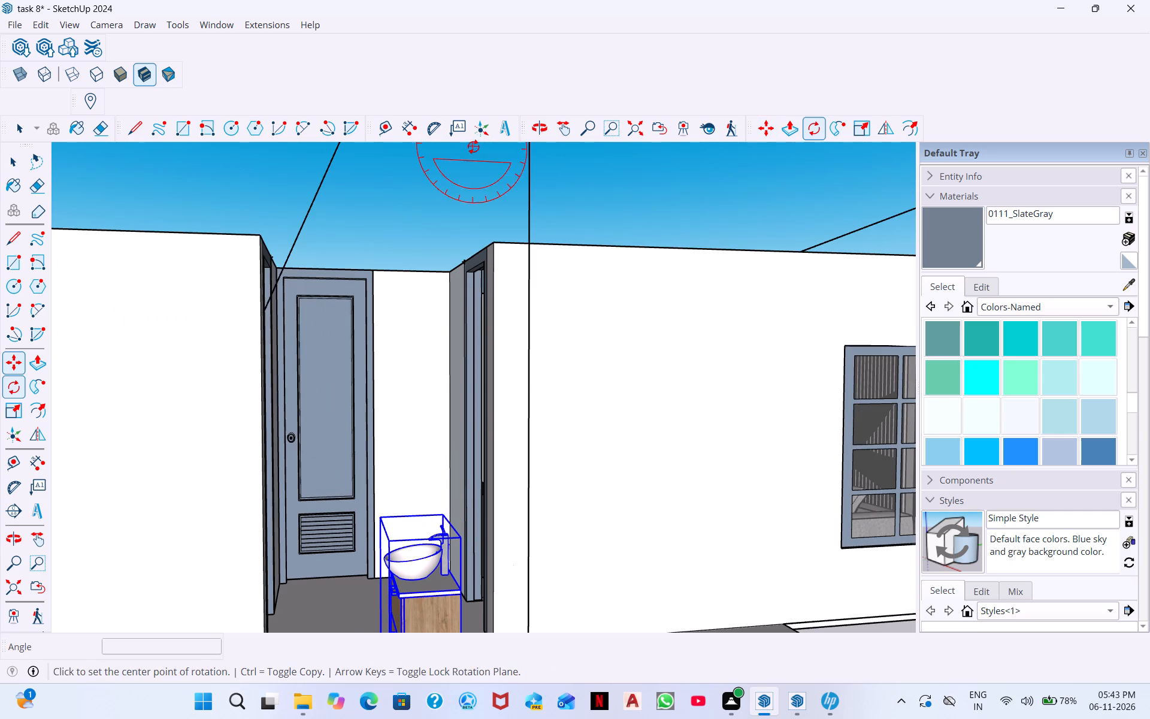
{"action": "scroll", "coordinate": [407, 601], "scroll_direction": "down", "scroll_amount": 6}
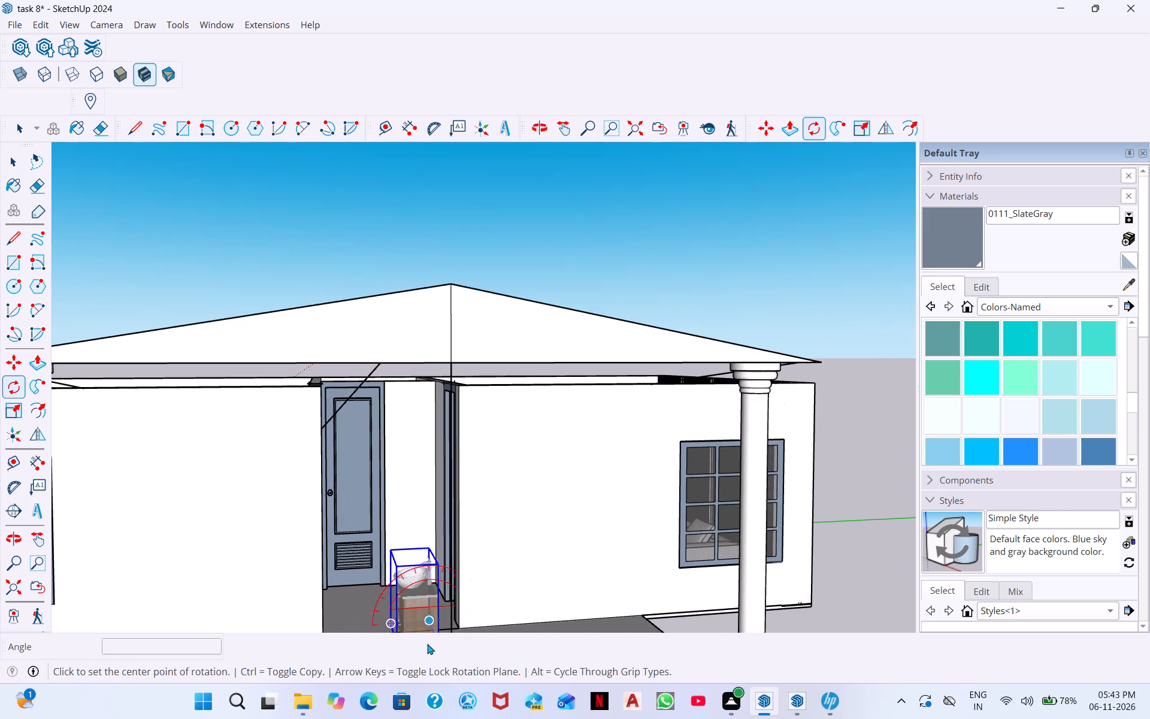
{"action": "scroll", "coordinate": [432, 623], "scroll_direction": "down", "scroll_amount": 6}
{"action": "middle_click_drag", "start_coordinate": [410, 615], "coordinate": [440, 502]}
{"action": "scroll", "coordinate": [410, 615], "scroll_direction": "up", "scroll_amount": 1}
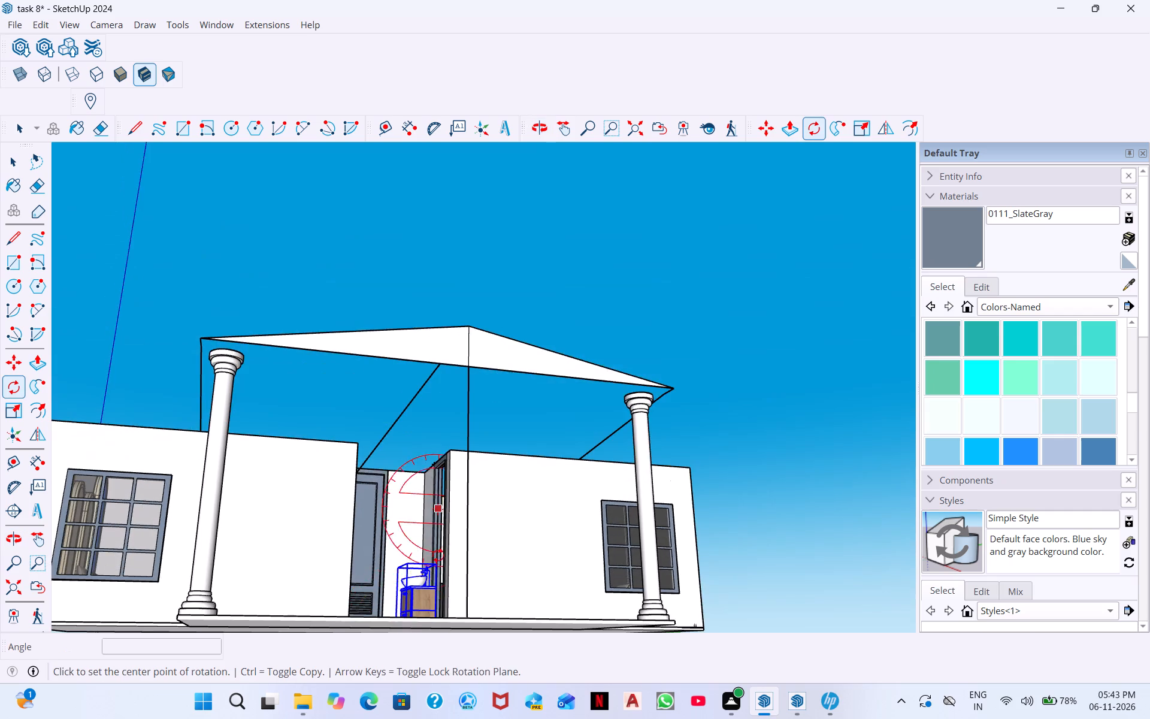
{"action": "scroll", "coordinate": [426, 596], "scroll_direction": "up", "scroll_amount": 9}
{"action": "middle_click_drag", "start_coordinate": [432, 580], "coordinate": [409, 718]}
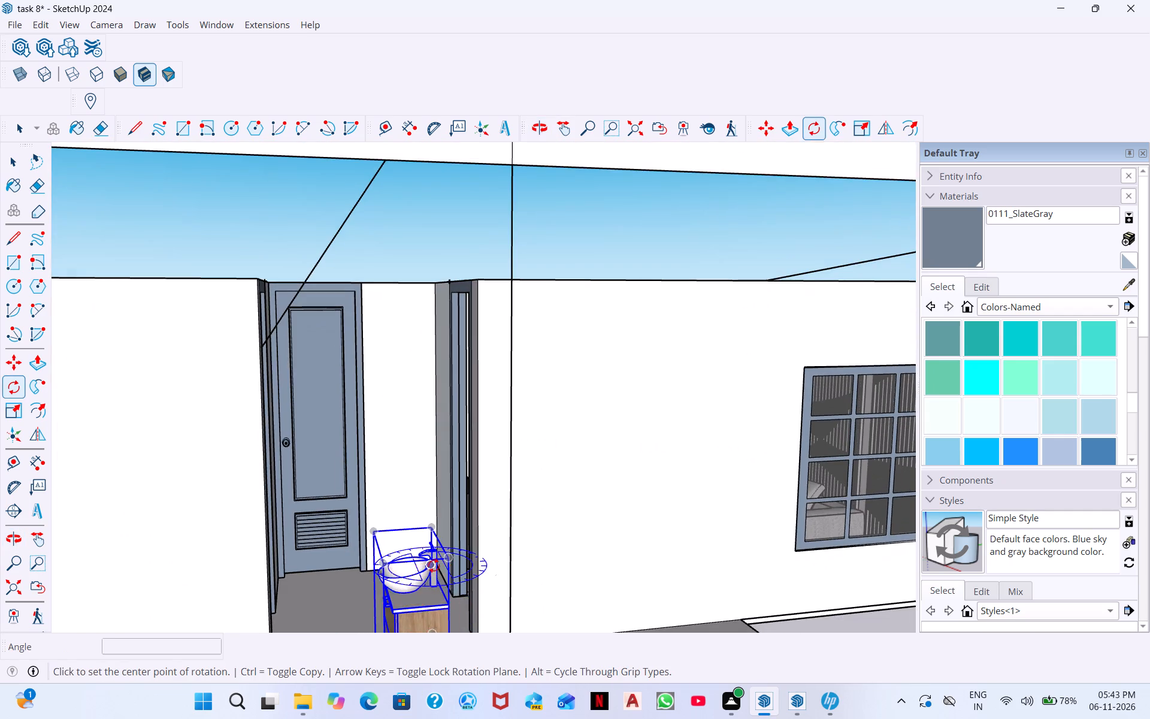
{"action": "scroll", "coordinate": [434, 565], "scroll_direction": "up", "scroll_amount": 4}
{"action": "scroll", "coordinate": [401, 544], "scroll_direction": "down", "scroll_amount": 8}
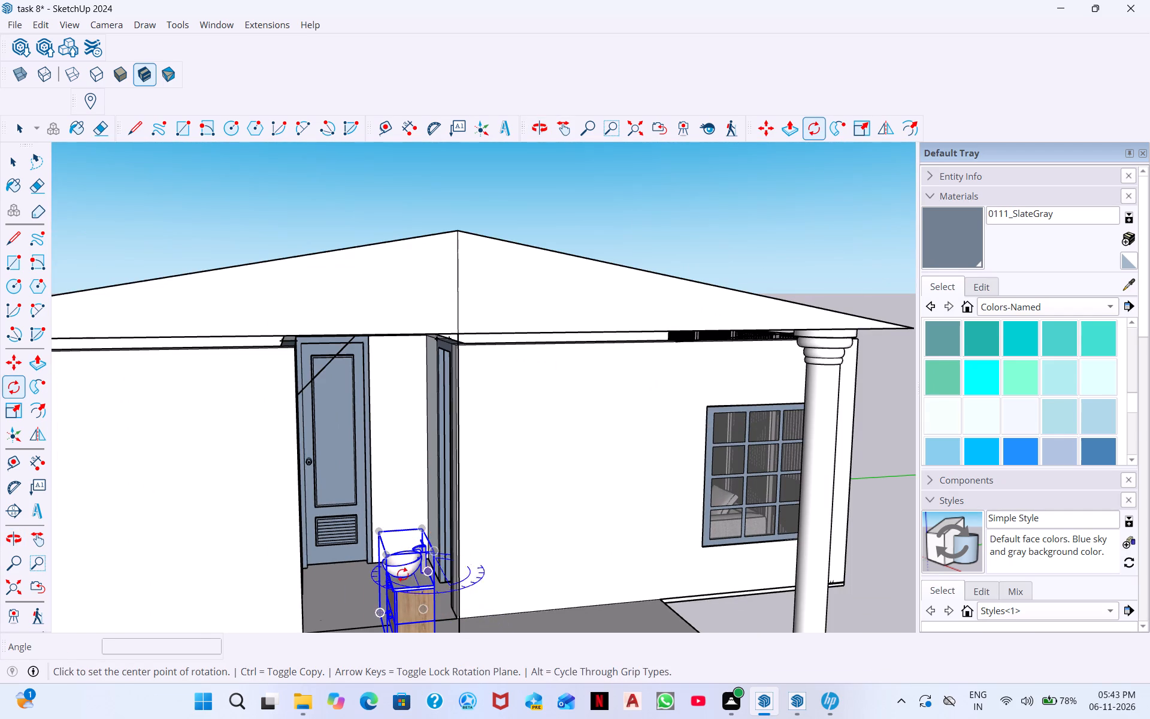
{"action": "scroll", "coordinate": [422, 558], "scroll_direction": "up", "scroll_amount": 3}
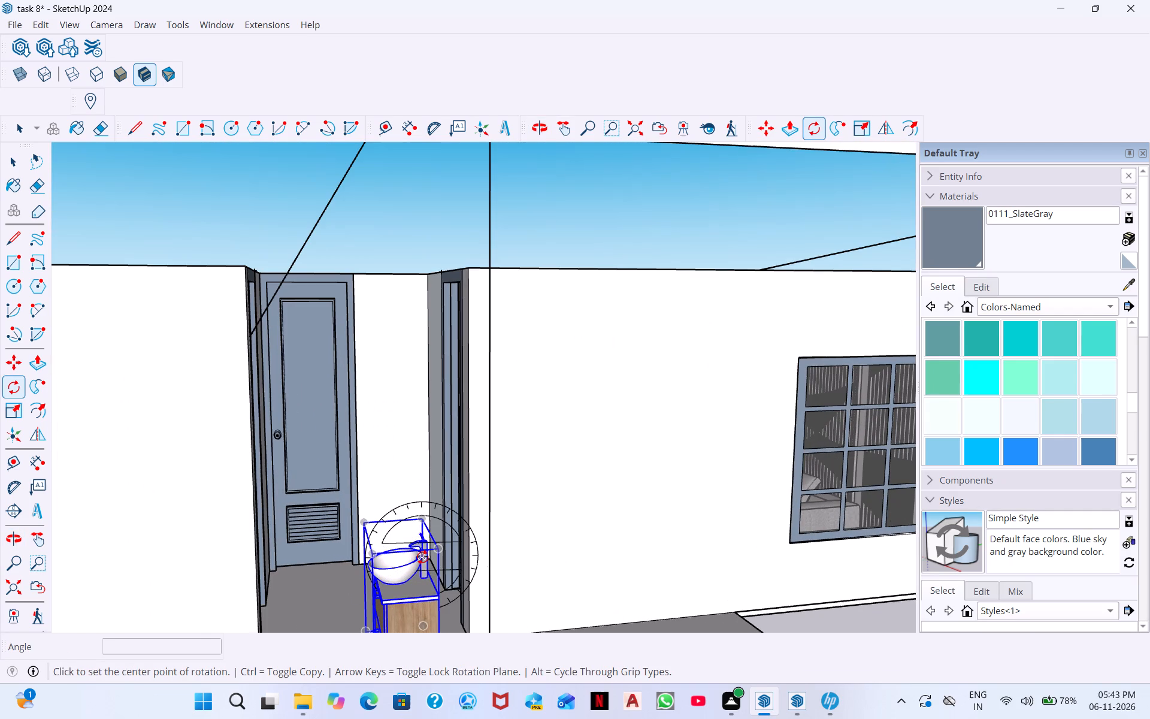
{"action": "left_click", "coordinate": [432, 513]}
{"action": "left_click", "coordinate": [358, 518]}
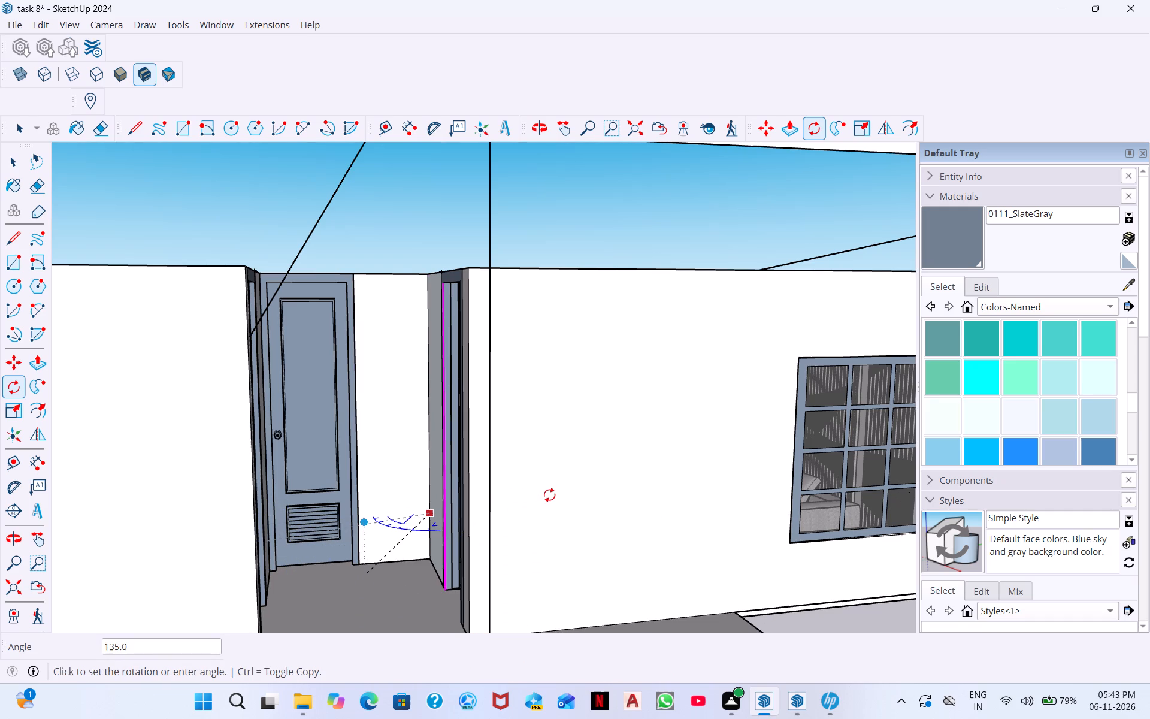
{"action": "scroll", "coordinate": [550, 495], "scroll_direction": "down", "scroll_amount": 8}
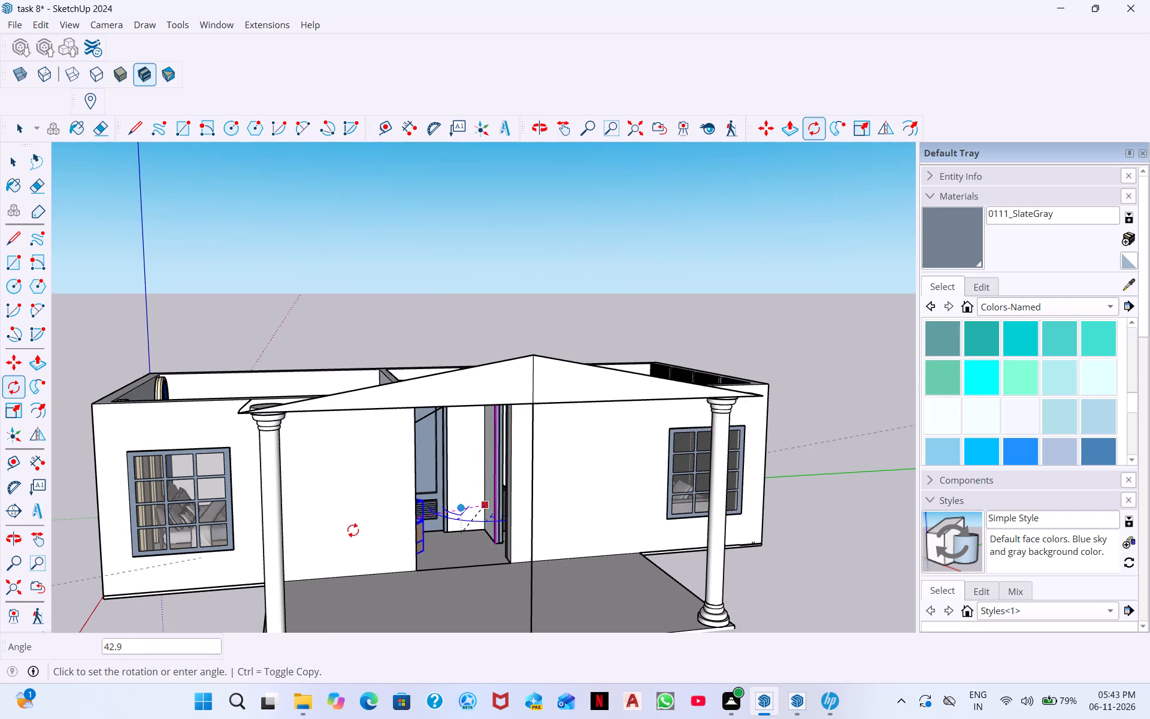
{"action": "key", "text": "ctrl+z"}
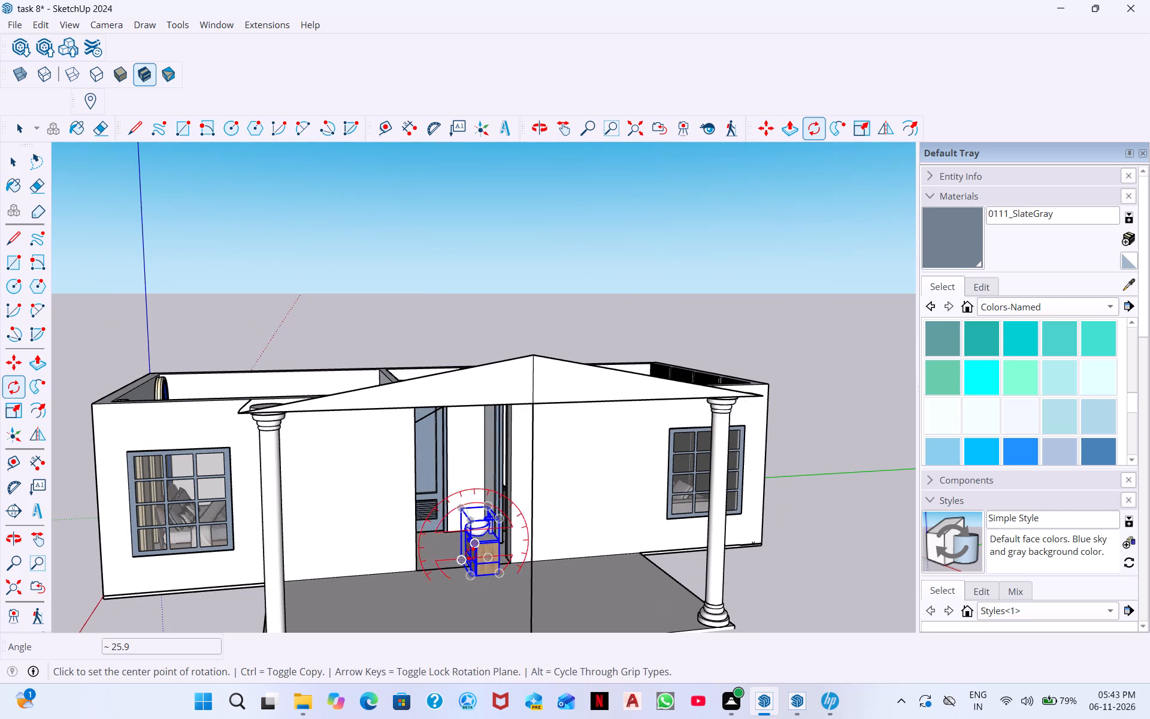
Move the washbasin cabinet out of the hallway to just in front of the exterior window beyond the porch column.
{"action": "scroll", "coordinate": [467, 575], "scroll_direction": "up", "scroll_amount": 5}
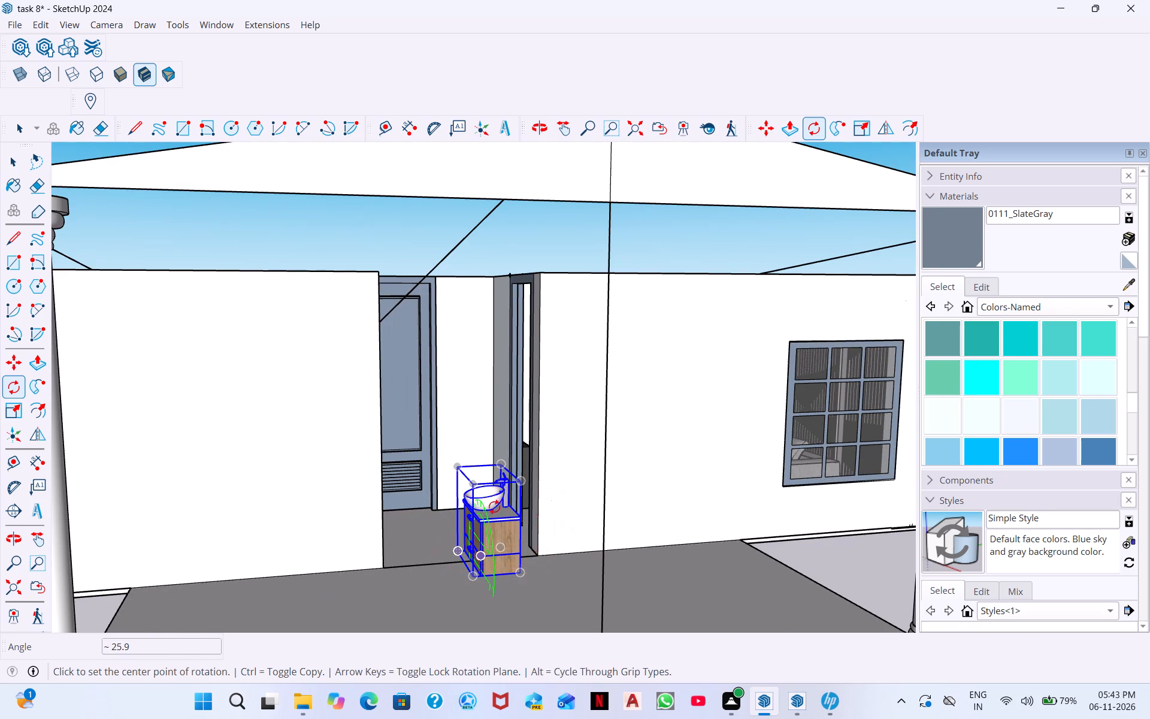
{"action": "left_click", "coordinate": [771, 126]}
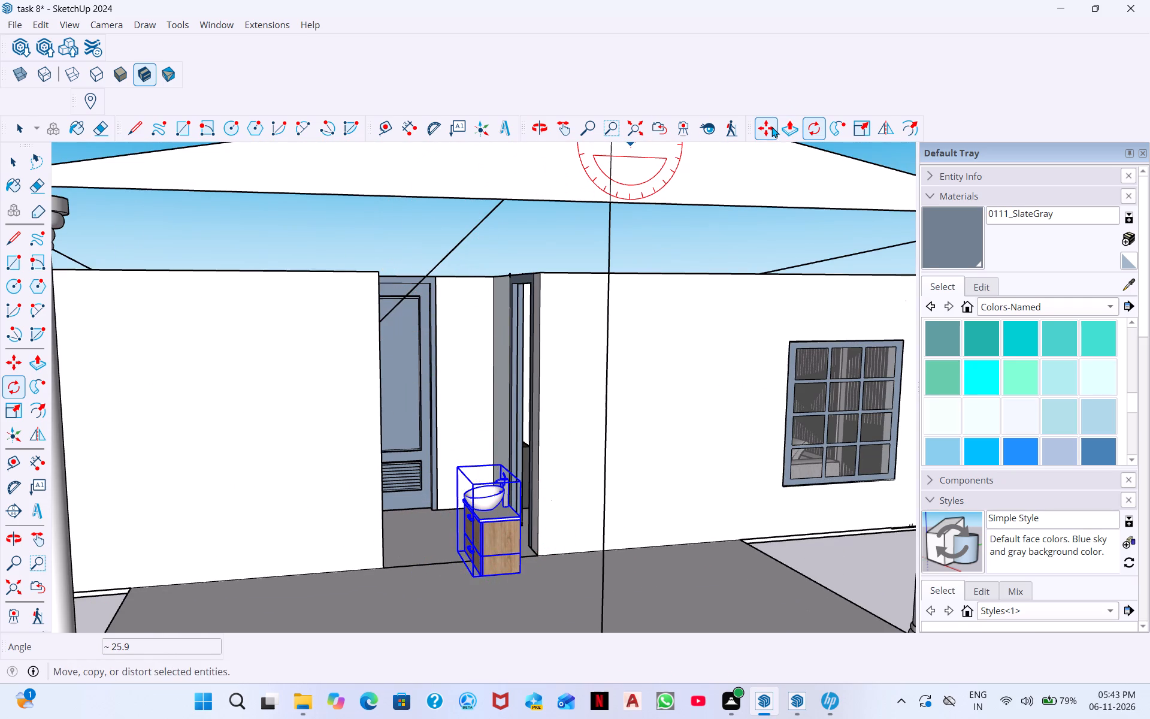
{"action": "left_click", "coordinate": [493, 573]}
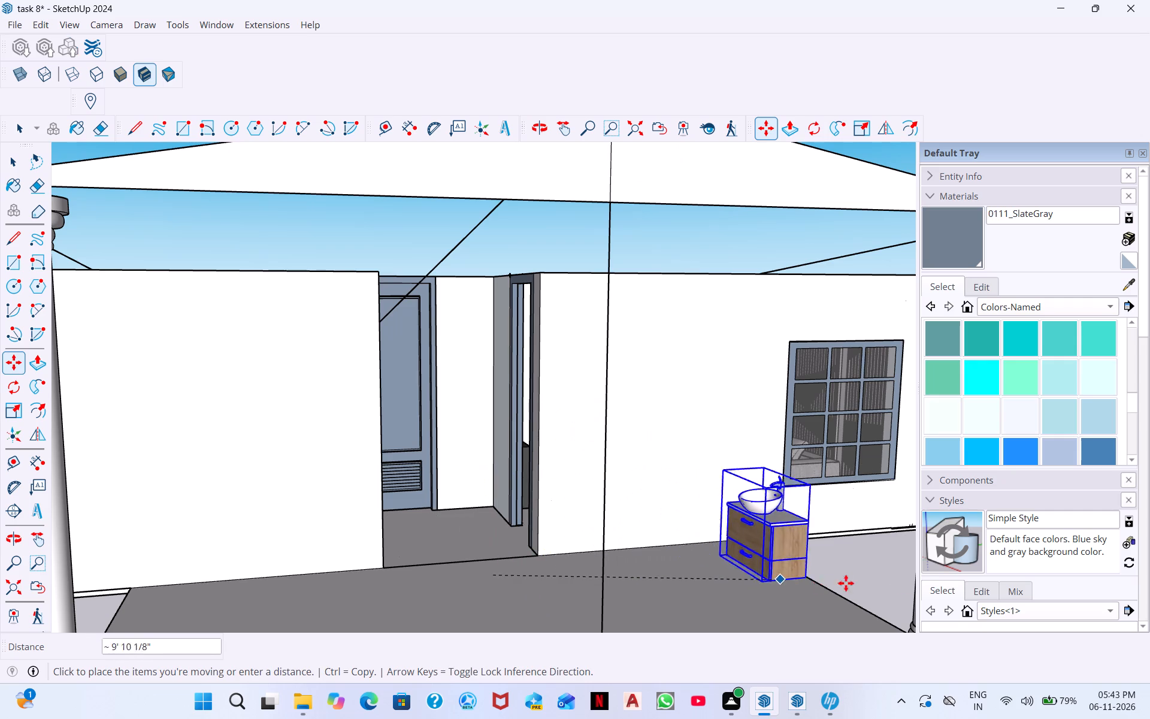
{"action": "middle_click_drag", "start_coordinate": [909, 570], "coordinate": [721, 602]}
{"action": "scroll", "coordinate": [721, 602], "scroll_direction": "down", "scroll_amount": 3}
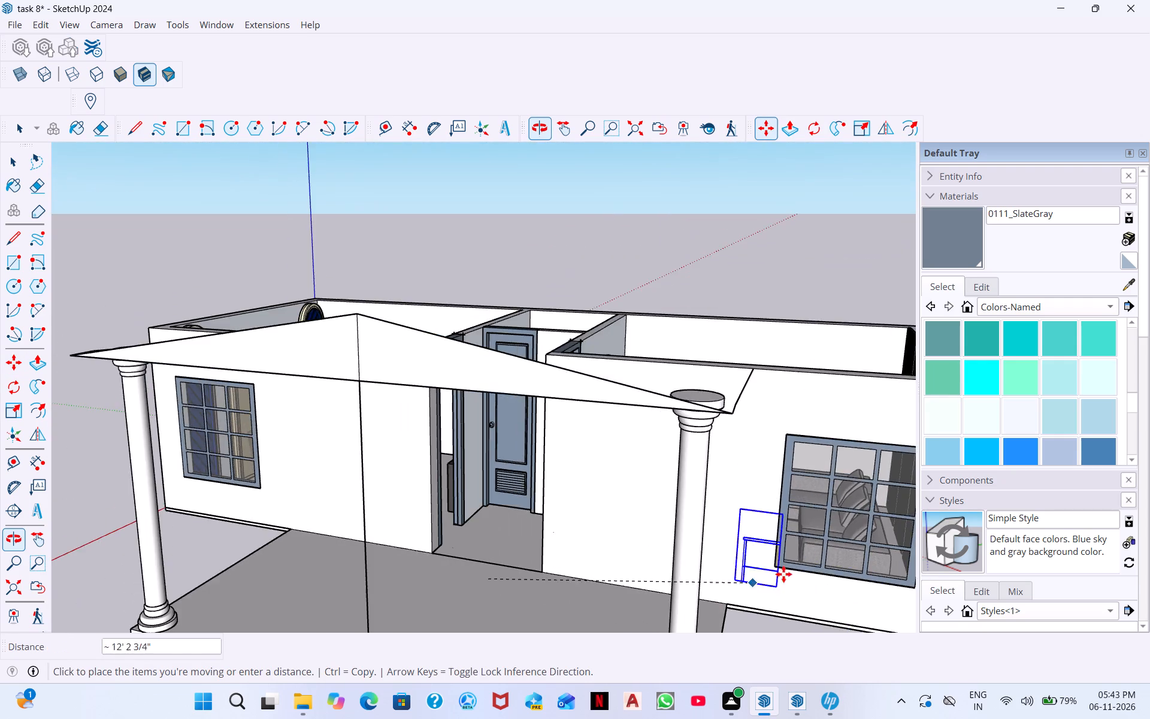
{"action": "scroll", "coordinate": [800, 578], "scroll_direction": "down", "scroll_amount": 10}
{"action": "scroll", "coordinate": [745, 636], "scroll_direction": "down", "scroll_amount": 4}
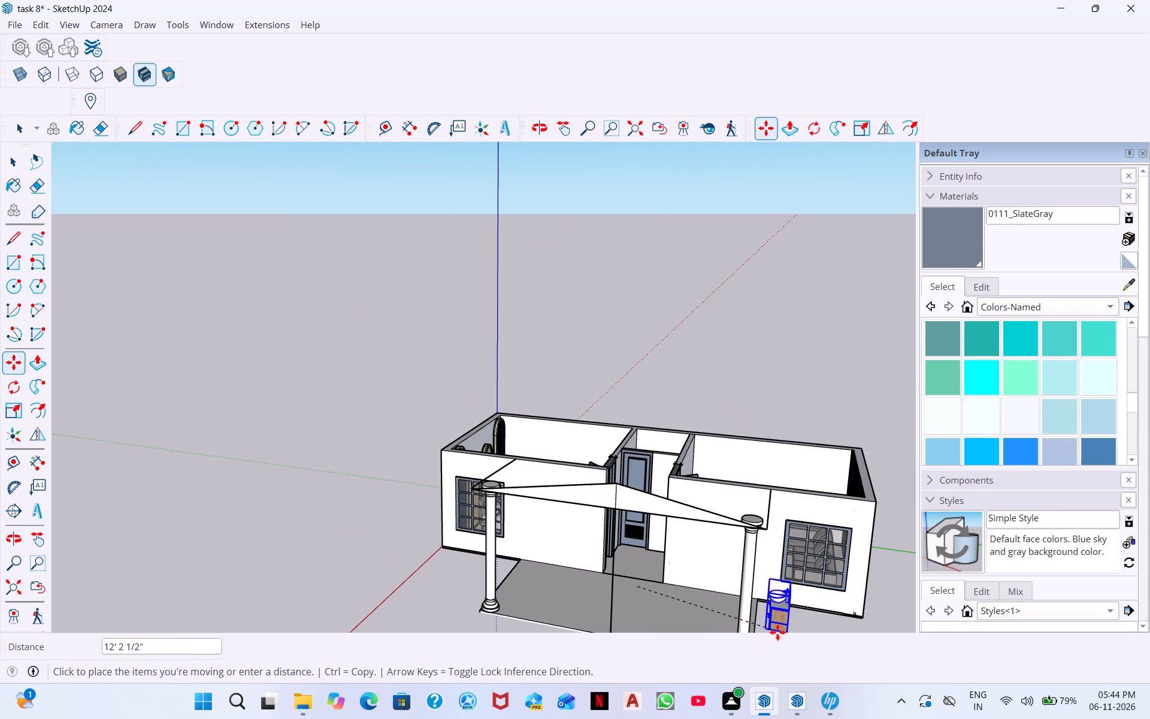
{"action": "left_click", "coordinate": [807, 627]}
Move the washbasin cabinet about 3' 3" clear of the front wall, onto the open ground beside the porch.
{"action": "middle_click_drag", "start_coordinate": [815, 618], "coordinate": [812, 627]}
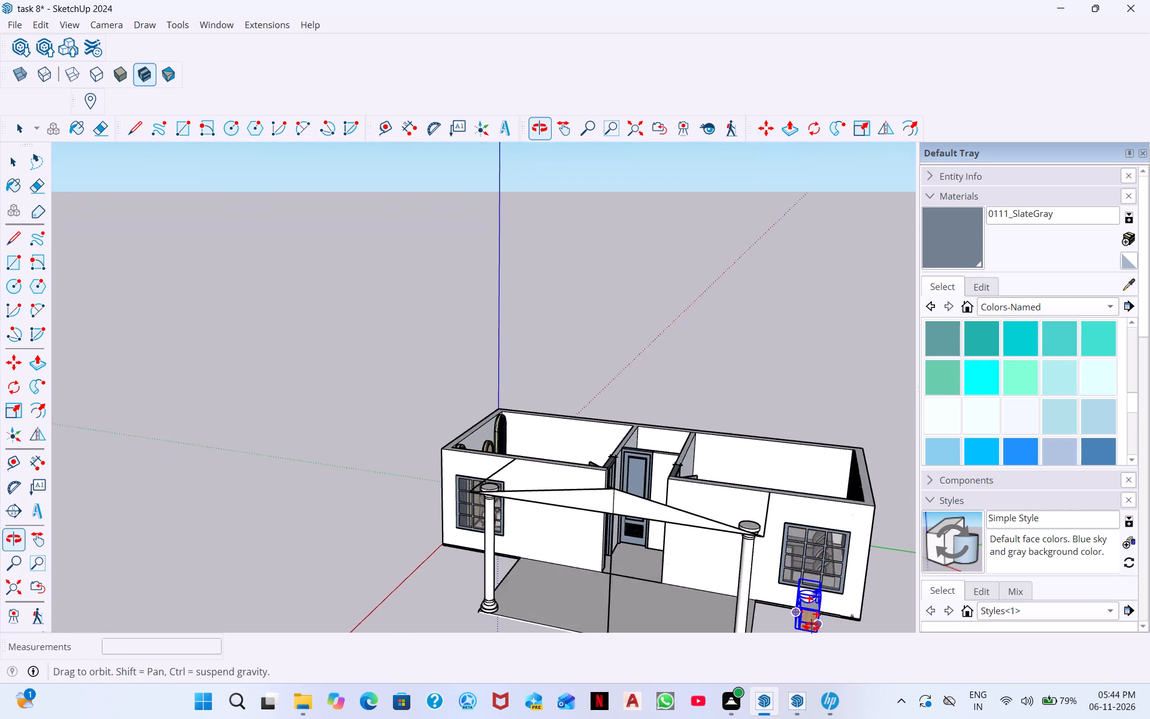
{"action": "middle_click_drag", "start_coordinate": [812, 627], "coordinate": [745, 648]}
{"action": "scroll", "coordinate": [746, 608], "scroll_direction": "down", "scroll_amount": 8}
{"action": "middle_click_drag", "start_coordinate": [811, 555], "coordinate": [813, 589]}
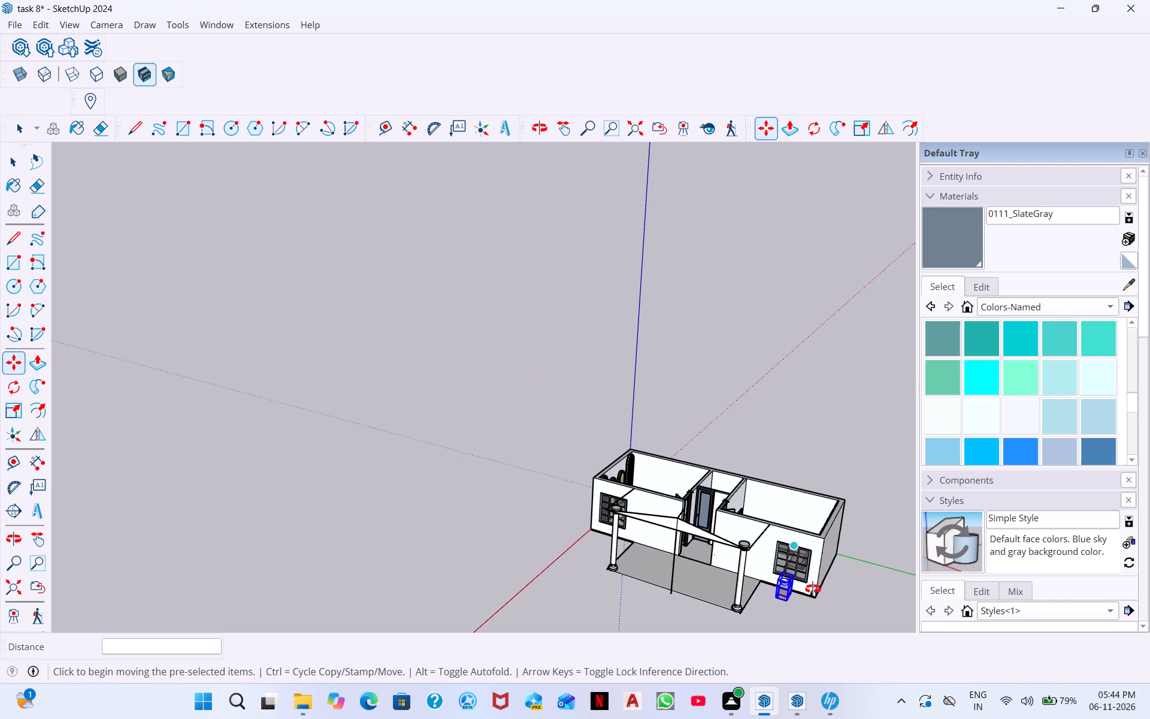
{"action": "middle_click_drag", "start_coordinate": [813, 589], "coordinate": [980, 443]}
{"action": "scroll", "coordinate": [723, 669], "scroll_direction": "up", "scroll_amount": 5}
{"action": "scroll", "coordinate": [791, 555], "scroll_direction": "up", "scroll_amount": 4}
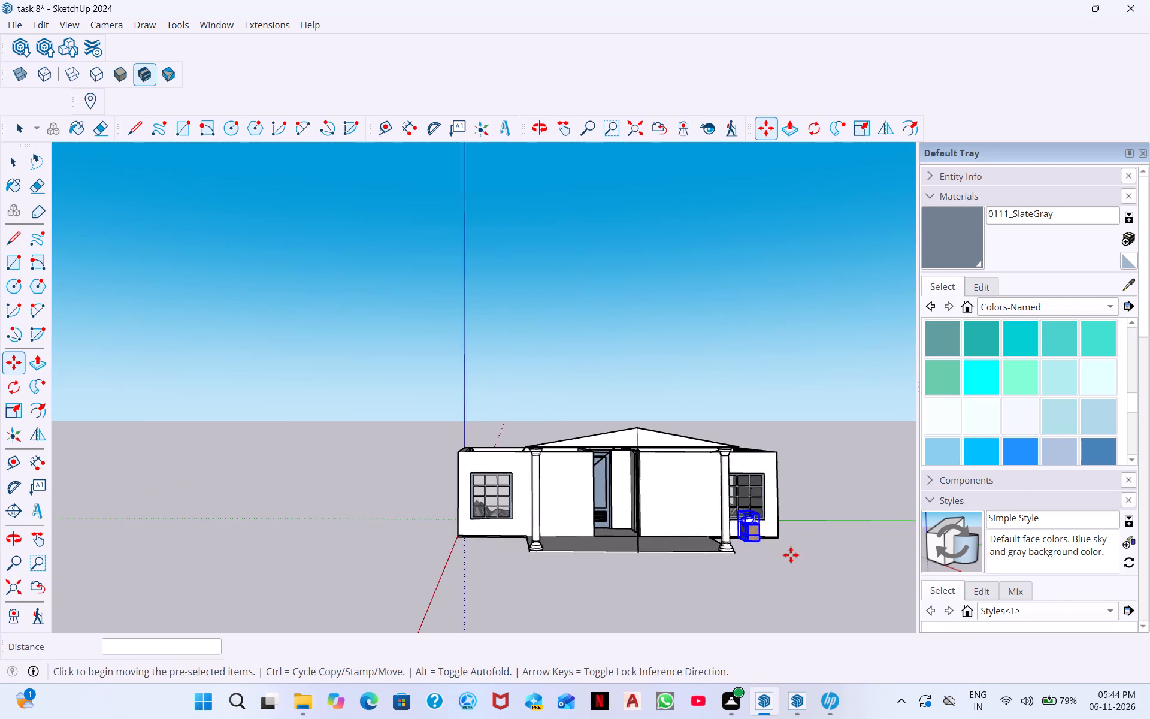
{"action": "scroll", "coordinate": [791, 555], "scroll_direction": "up", "scroll_amount": 7}
{"action": "left_click", "coordinate": [727, 518]}
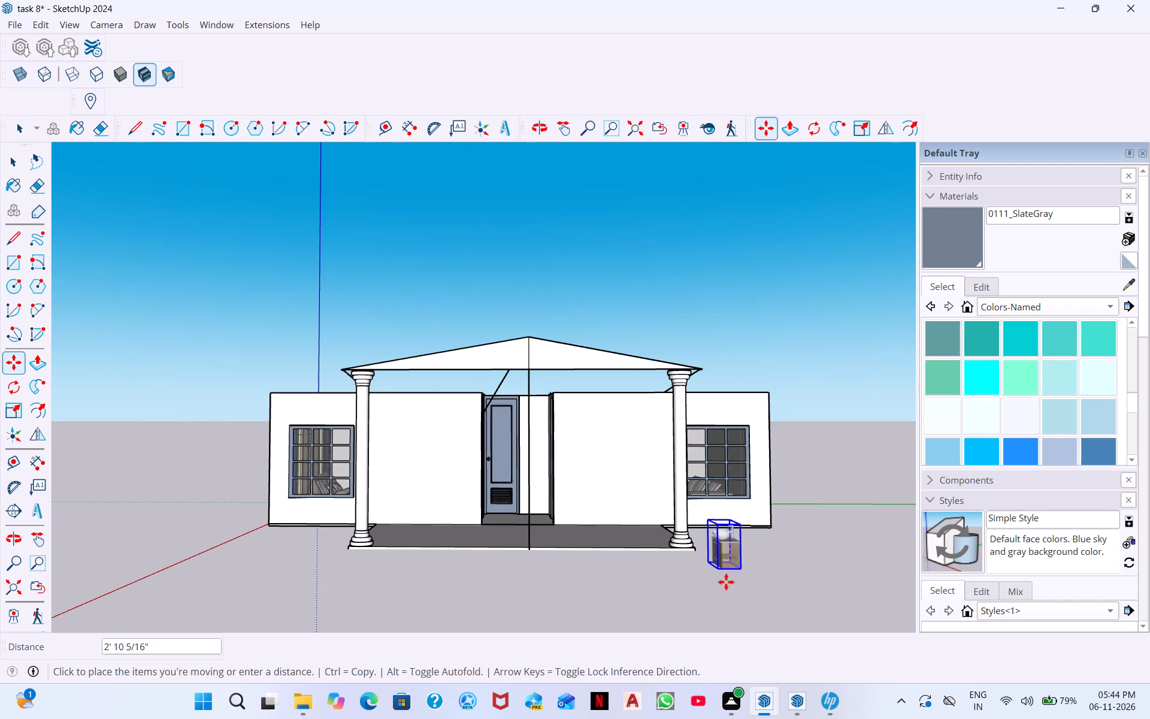
{"action": "left_click", "coordinate": [753, 565]}
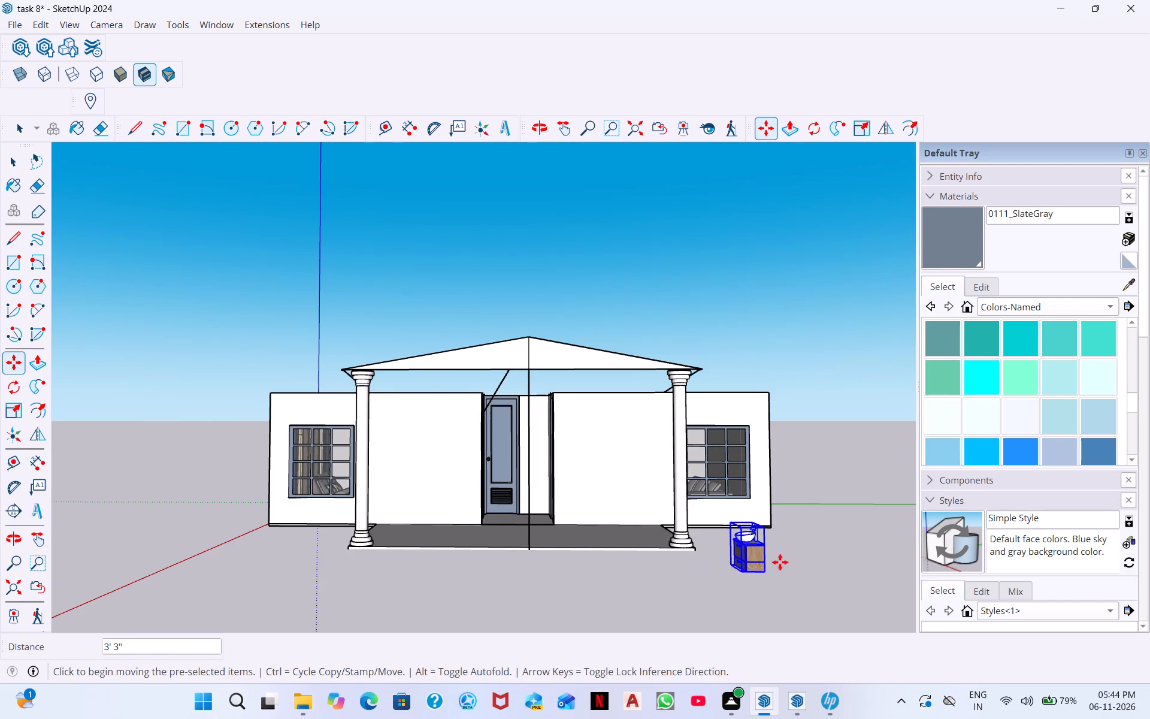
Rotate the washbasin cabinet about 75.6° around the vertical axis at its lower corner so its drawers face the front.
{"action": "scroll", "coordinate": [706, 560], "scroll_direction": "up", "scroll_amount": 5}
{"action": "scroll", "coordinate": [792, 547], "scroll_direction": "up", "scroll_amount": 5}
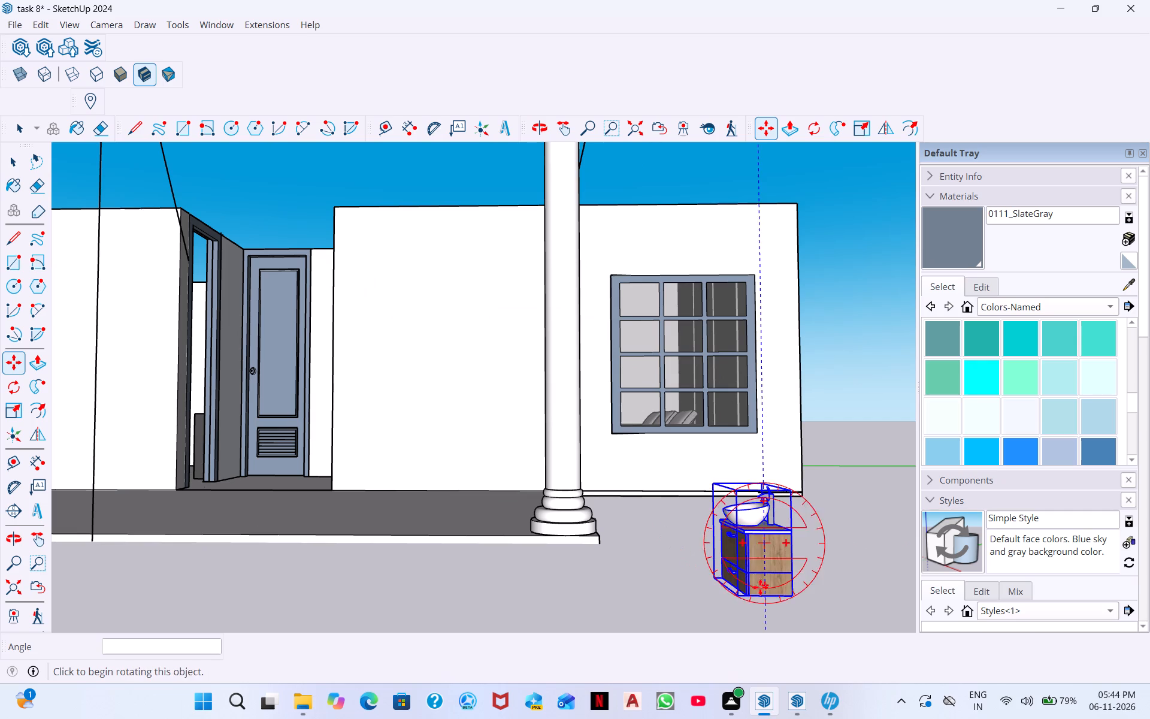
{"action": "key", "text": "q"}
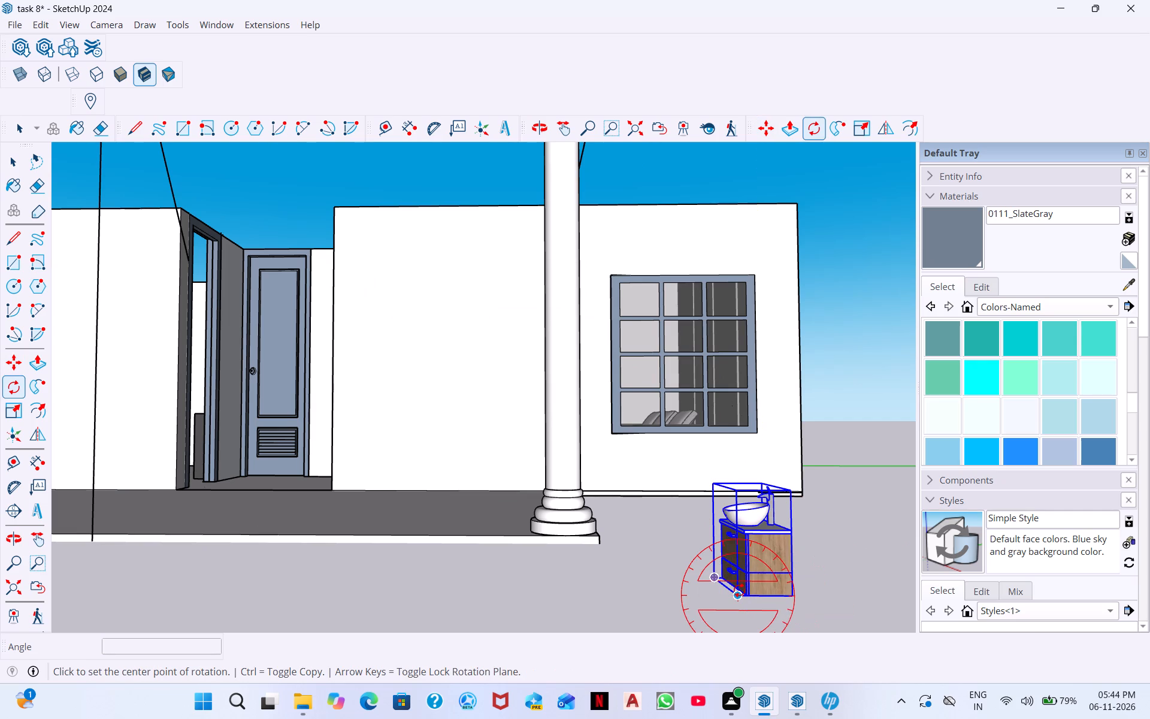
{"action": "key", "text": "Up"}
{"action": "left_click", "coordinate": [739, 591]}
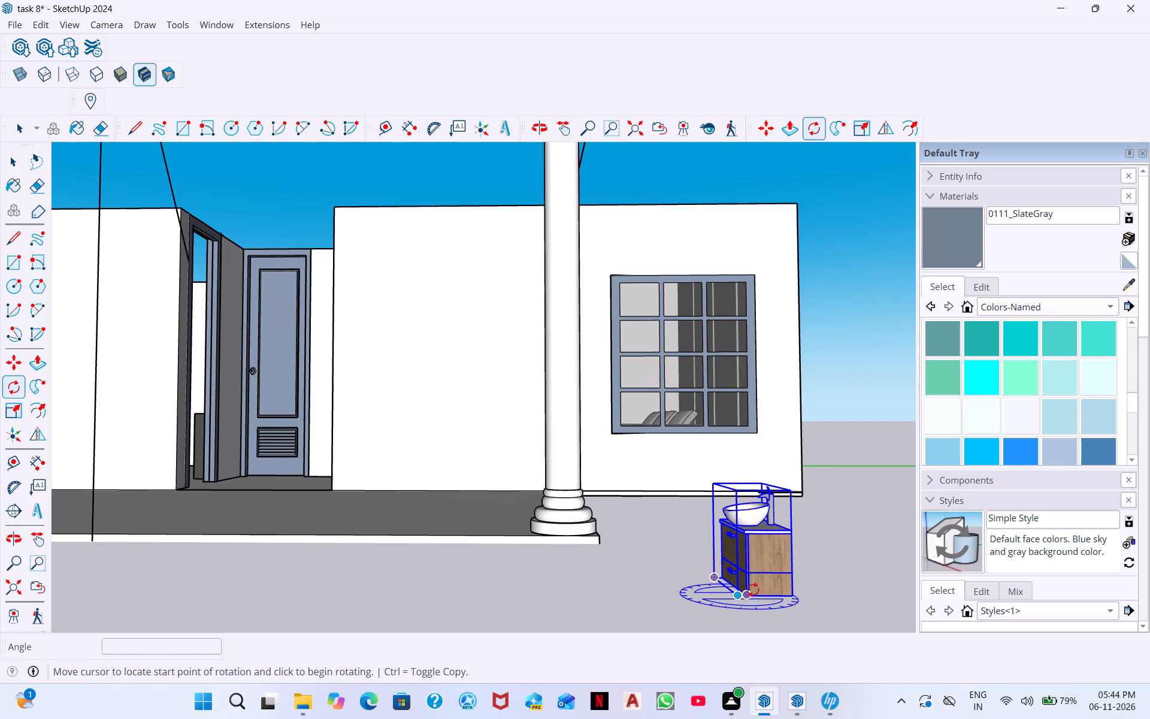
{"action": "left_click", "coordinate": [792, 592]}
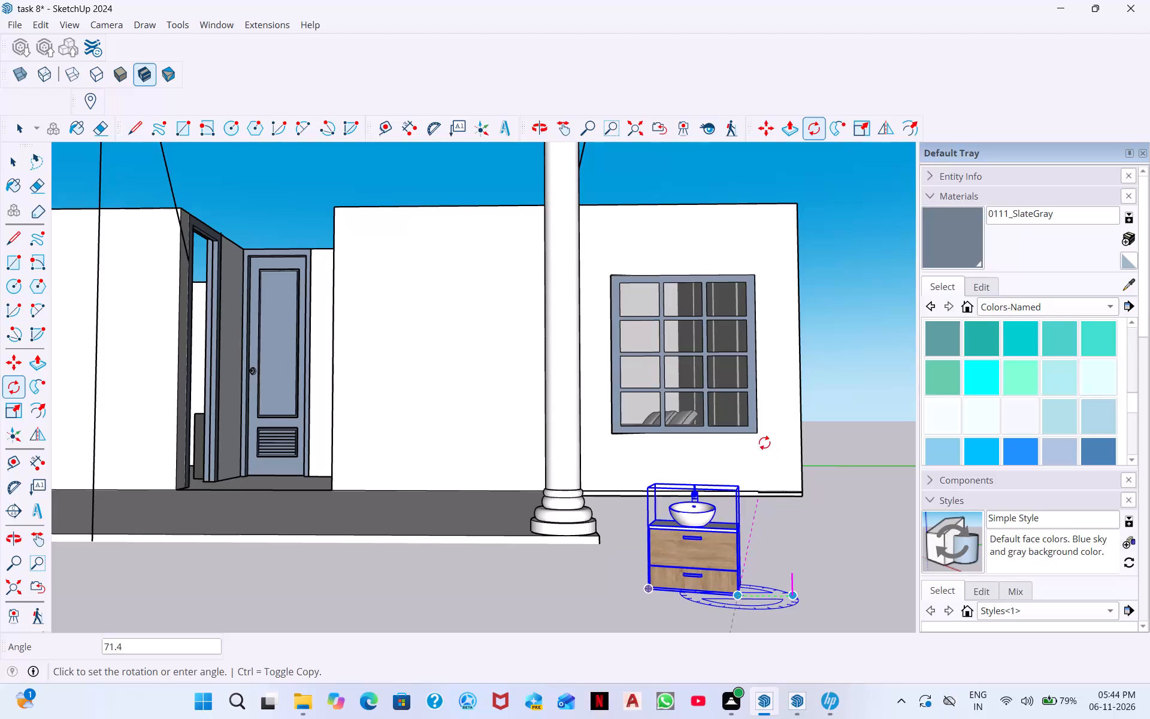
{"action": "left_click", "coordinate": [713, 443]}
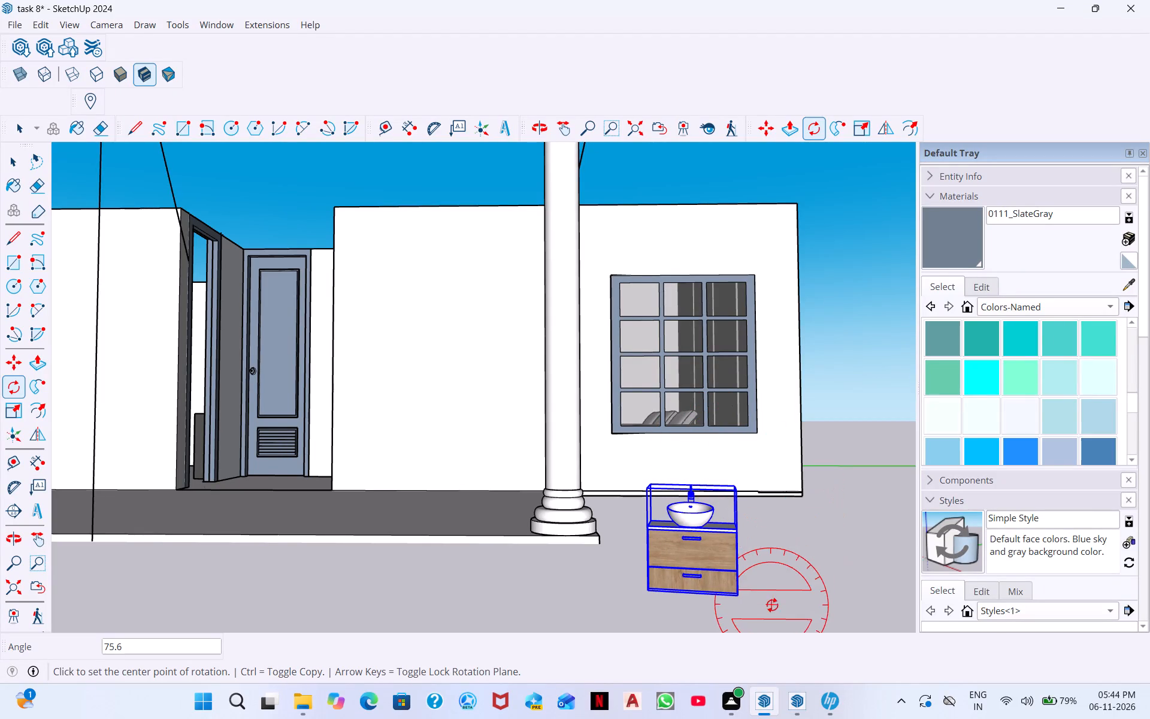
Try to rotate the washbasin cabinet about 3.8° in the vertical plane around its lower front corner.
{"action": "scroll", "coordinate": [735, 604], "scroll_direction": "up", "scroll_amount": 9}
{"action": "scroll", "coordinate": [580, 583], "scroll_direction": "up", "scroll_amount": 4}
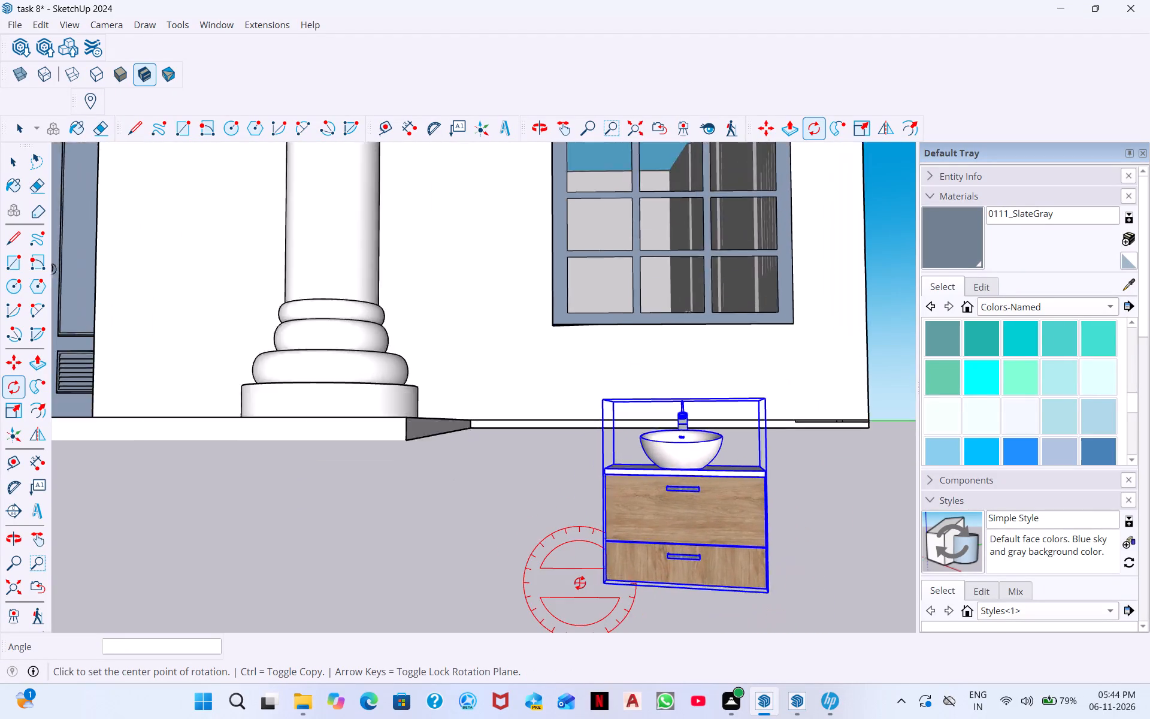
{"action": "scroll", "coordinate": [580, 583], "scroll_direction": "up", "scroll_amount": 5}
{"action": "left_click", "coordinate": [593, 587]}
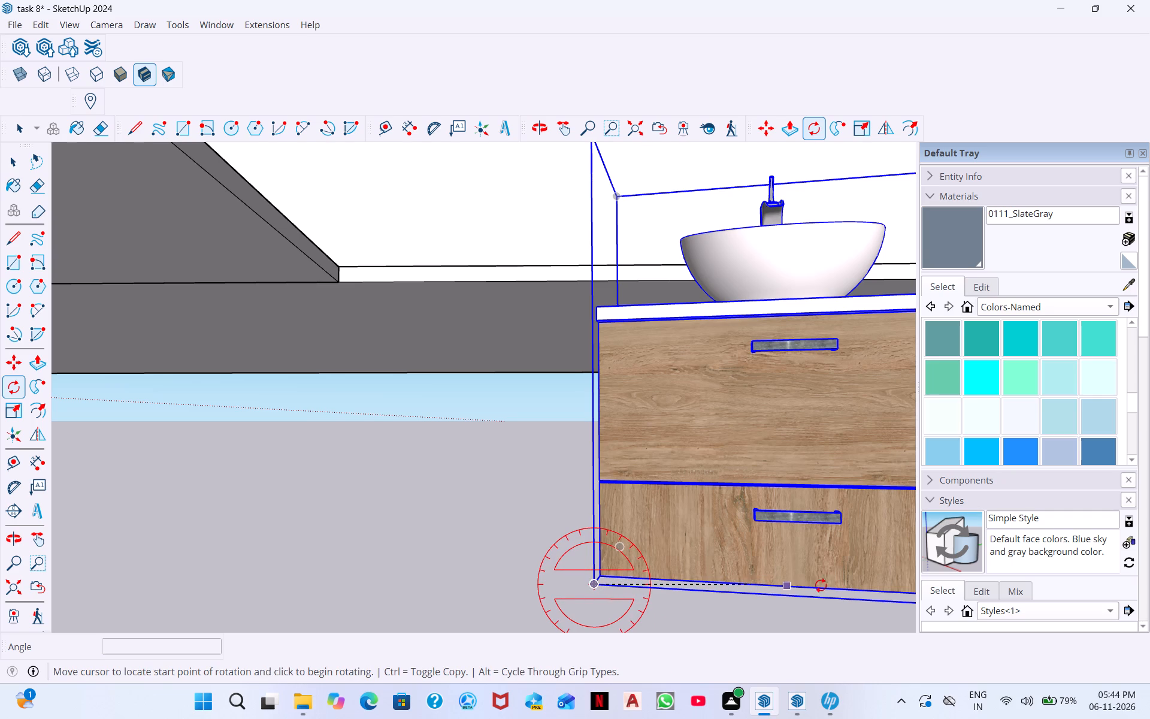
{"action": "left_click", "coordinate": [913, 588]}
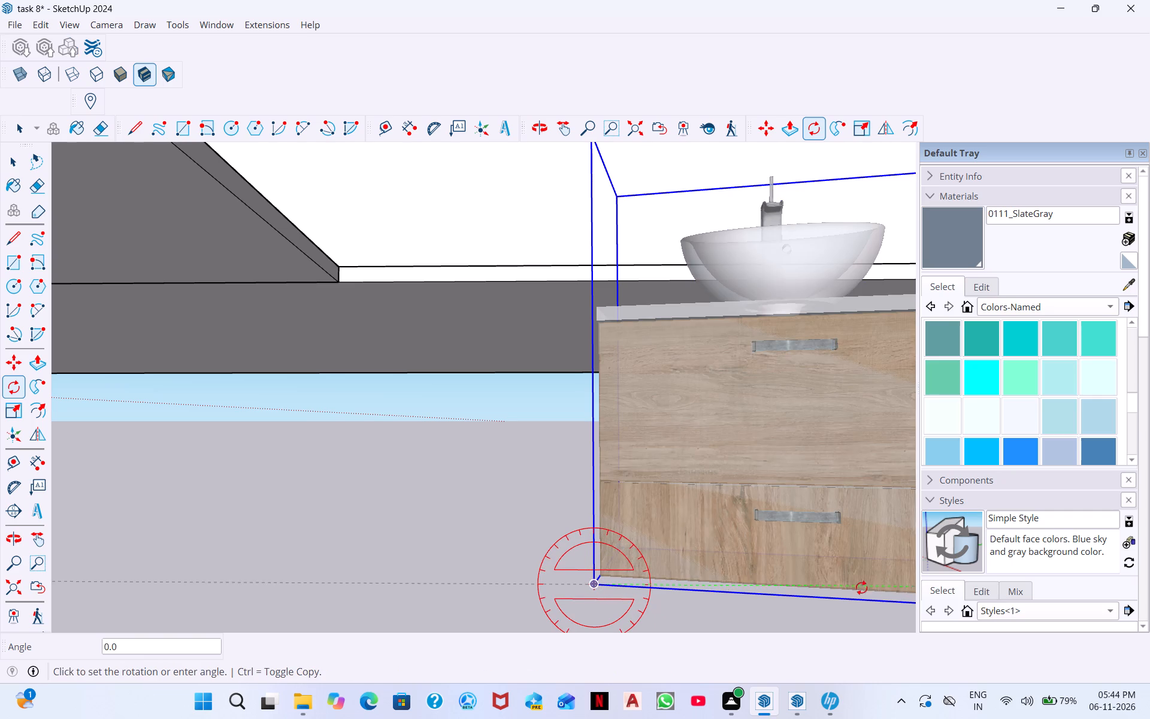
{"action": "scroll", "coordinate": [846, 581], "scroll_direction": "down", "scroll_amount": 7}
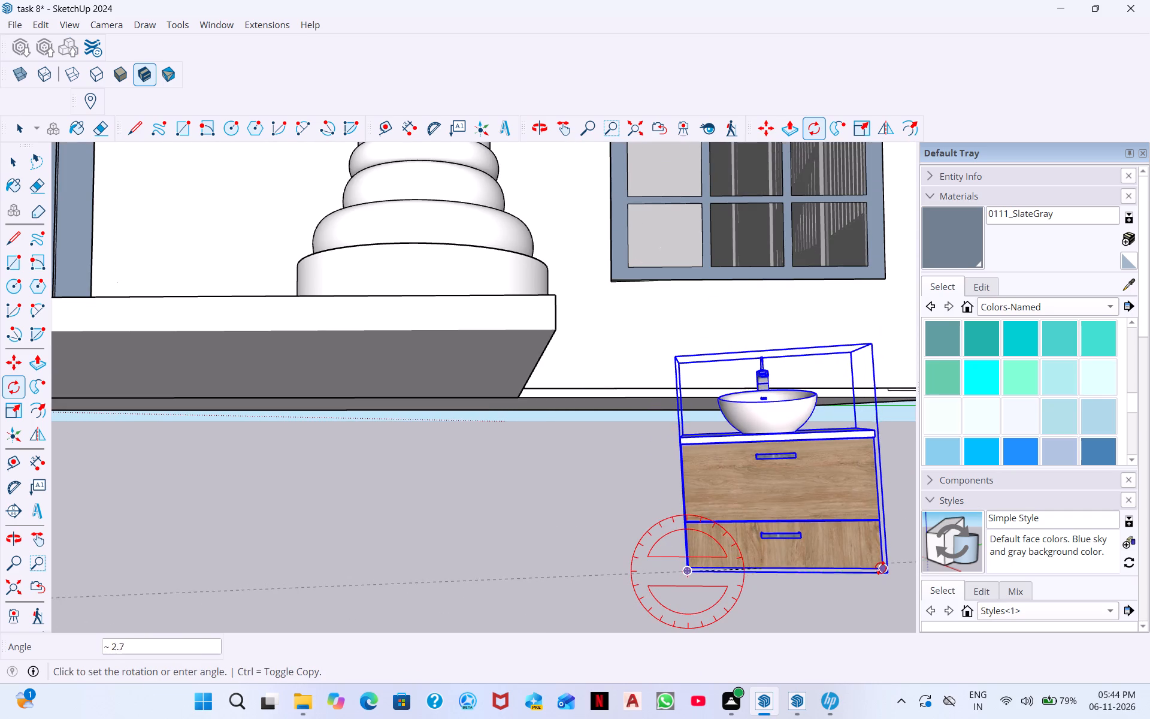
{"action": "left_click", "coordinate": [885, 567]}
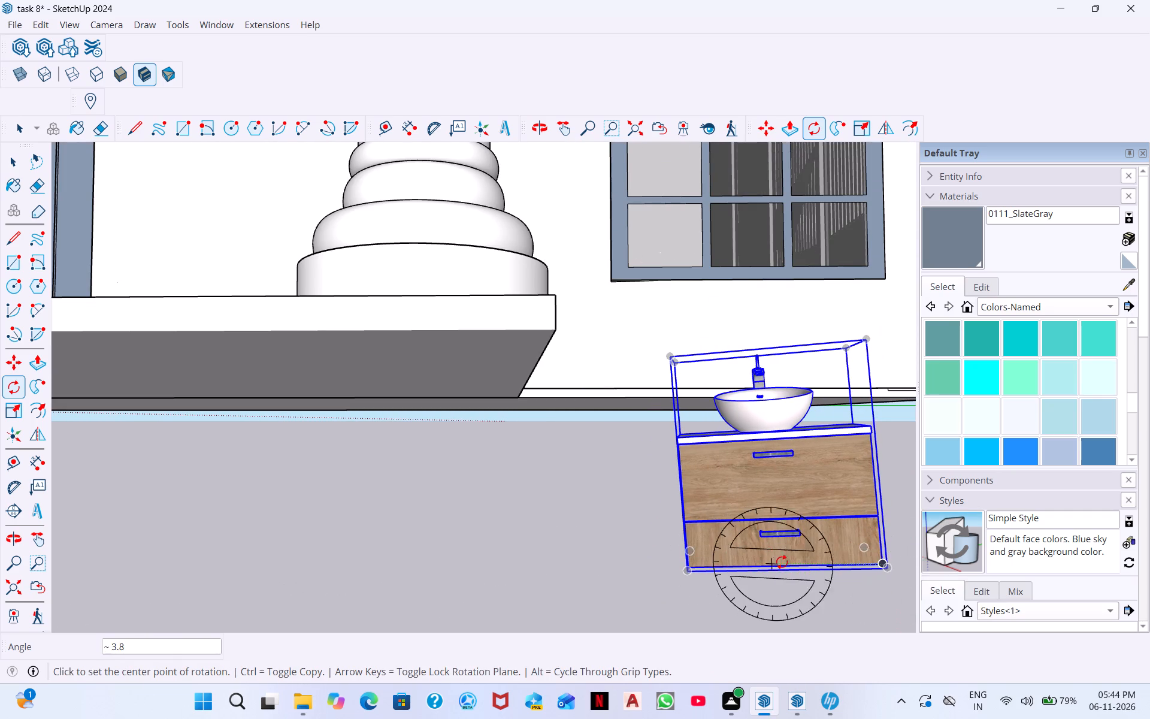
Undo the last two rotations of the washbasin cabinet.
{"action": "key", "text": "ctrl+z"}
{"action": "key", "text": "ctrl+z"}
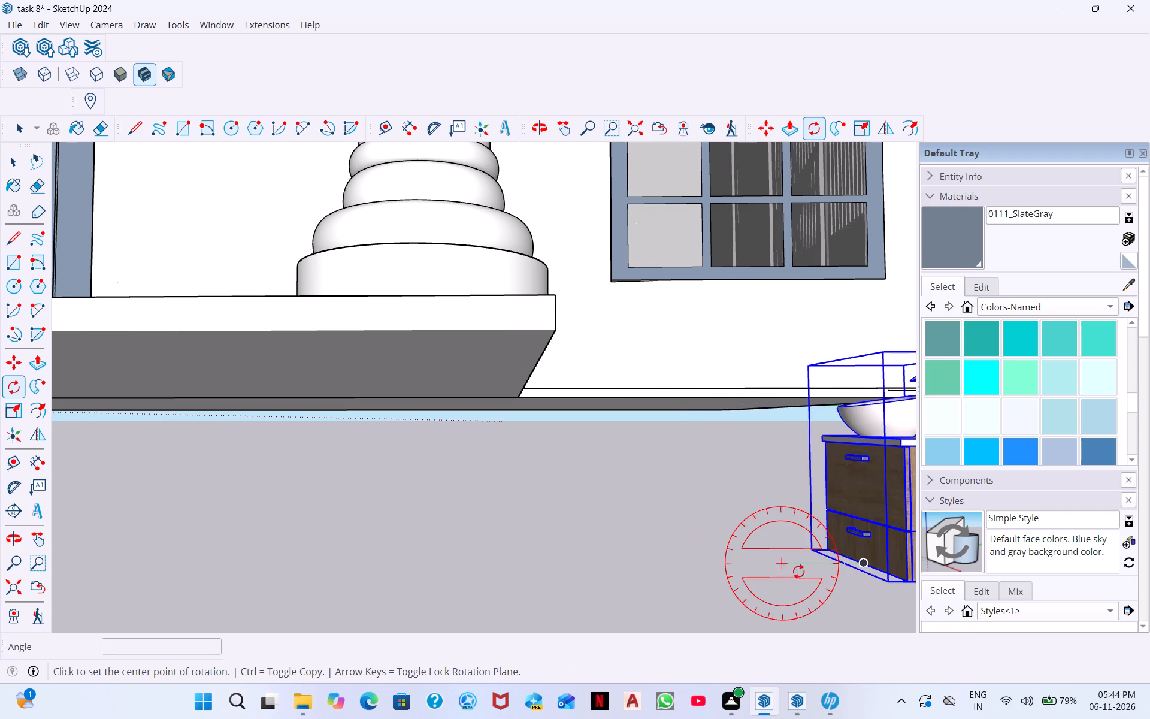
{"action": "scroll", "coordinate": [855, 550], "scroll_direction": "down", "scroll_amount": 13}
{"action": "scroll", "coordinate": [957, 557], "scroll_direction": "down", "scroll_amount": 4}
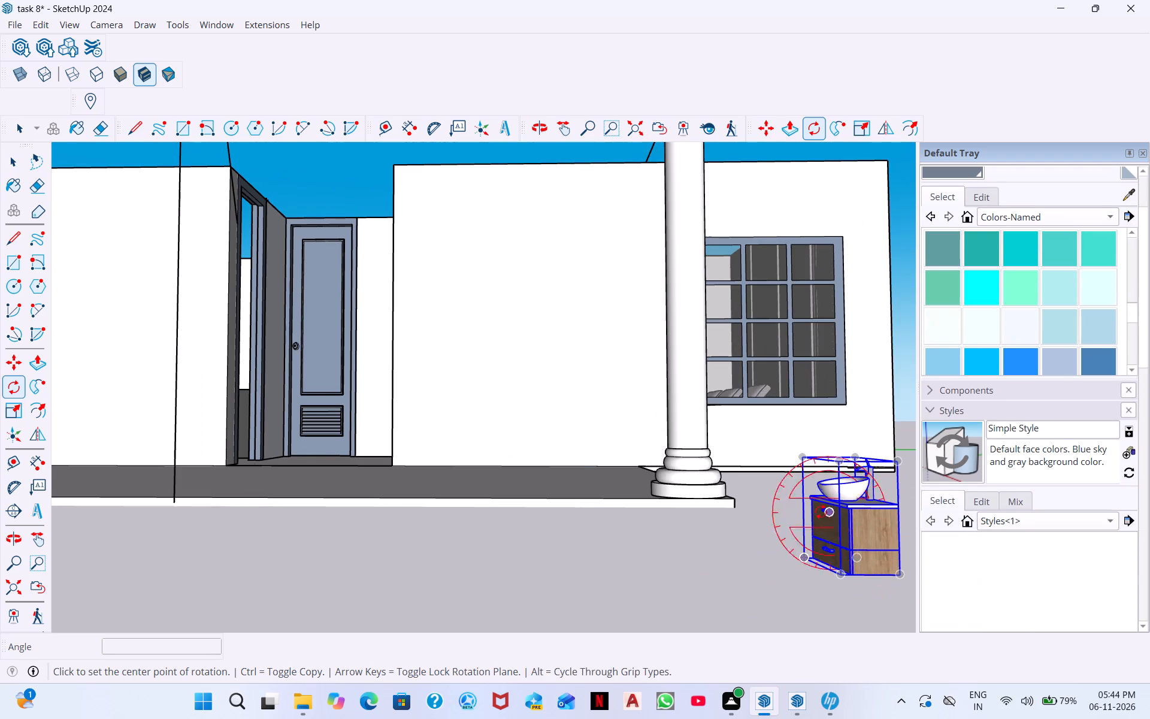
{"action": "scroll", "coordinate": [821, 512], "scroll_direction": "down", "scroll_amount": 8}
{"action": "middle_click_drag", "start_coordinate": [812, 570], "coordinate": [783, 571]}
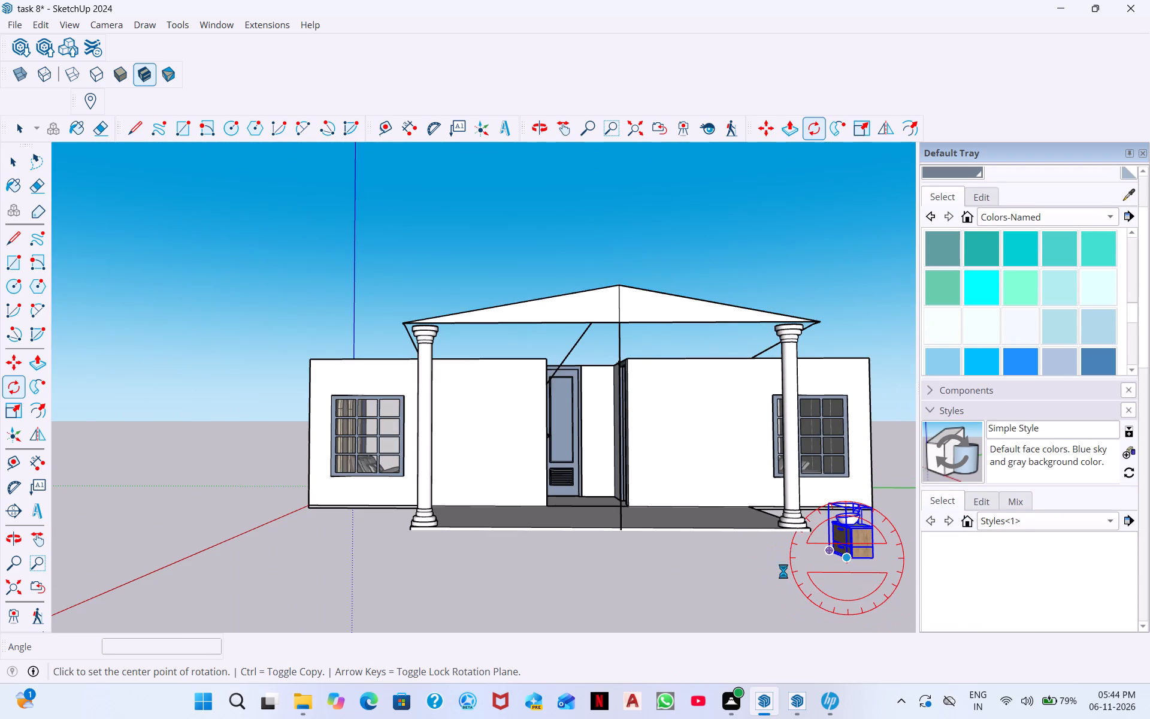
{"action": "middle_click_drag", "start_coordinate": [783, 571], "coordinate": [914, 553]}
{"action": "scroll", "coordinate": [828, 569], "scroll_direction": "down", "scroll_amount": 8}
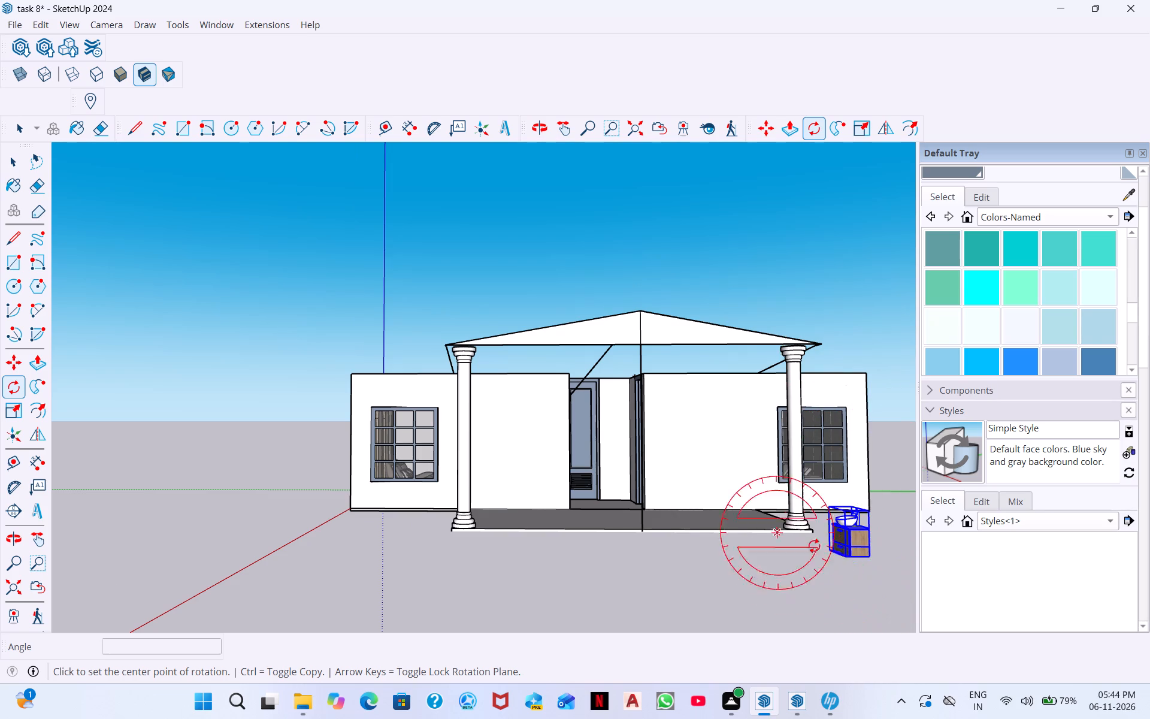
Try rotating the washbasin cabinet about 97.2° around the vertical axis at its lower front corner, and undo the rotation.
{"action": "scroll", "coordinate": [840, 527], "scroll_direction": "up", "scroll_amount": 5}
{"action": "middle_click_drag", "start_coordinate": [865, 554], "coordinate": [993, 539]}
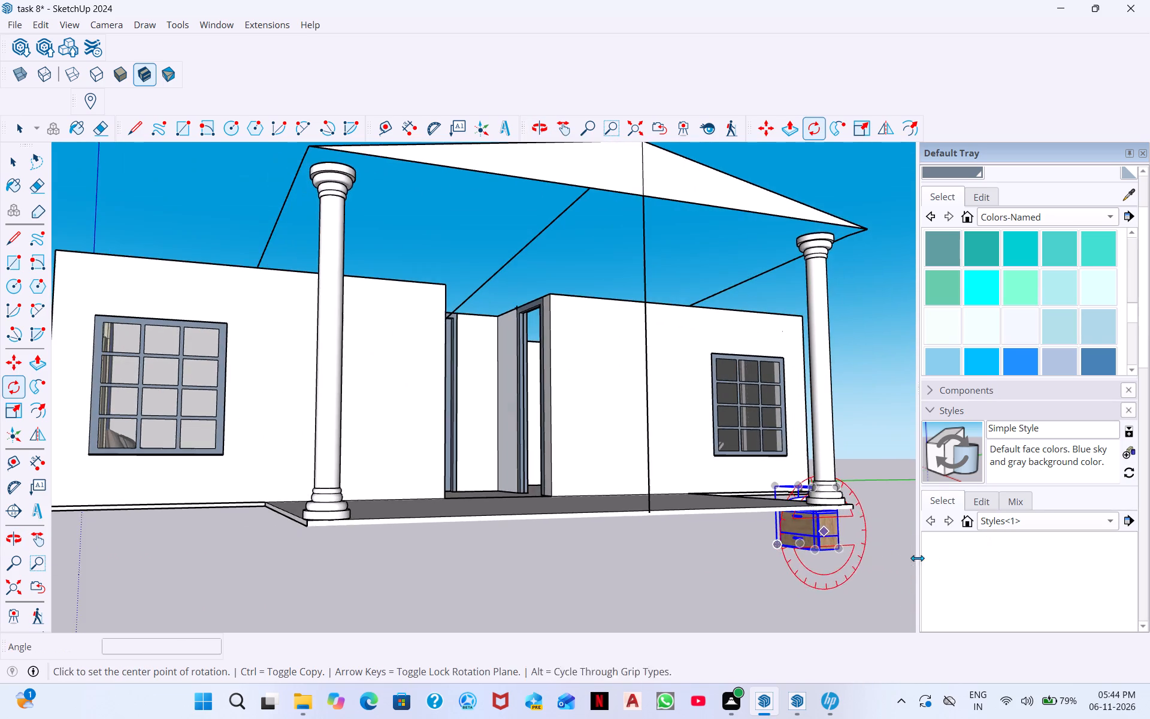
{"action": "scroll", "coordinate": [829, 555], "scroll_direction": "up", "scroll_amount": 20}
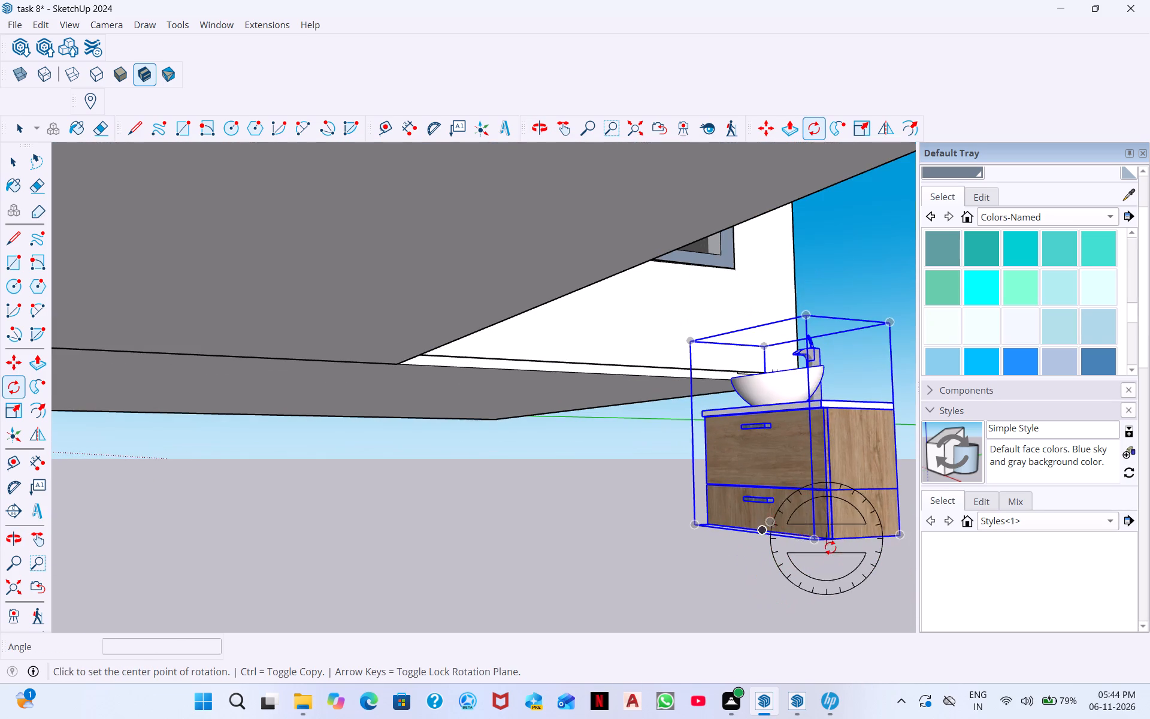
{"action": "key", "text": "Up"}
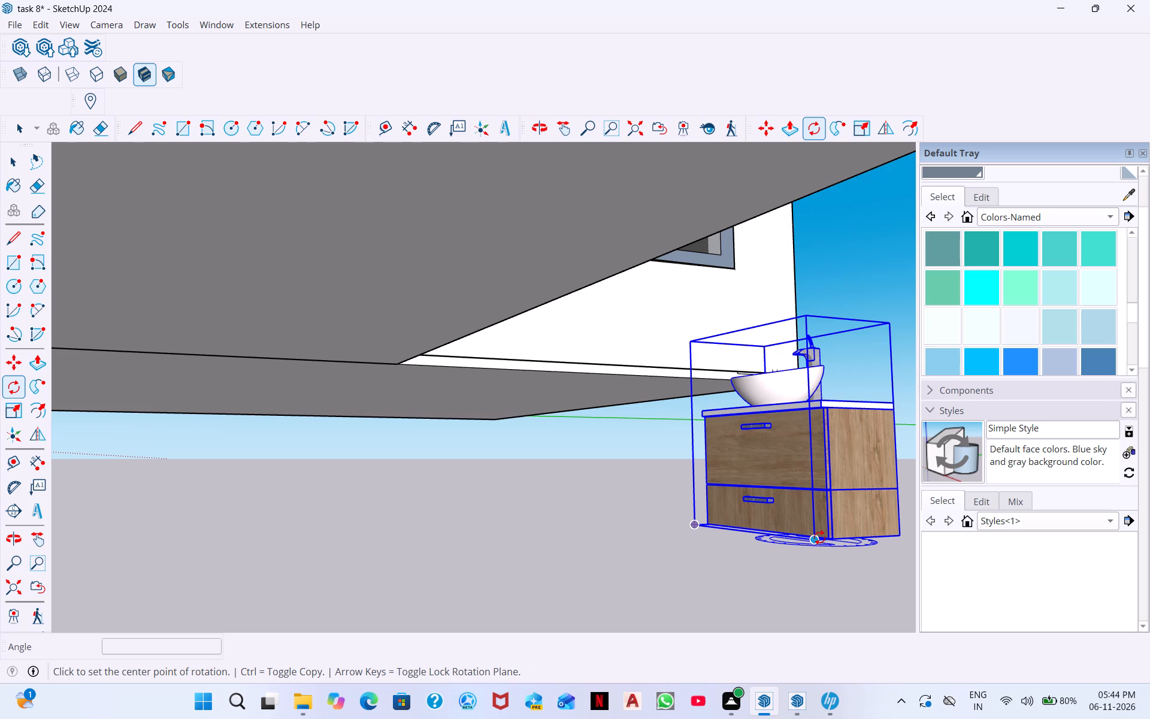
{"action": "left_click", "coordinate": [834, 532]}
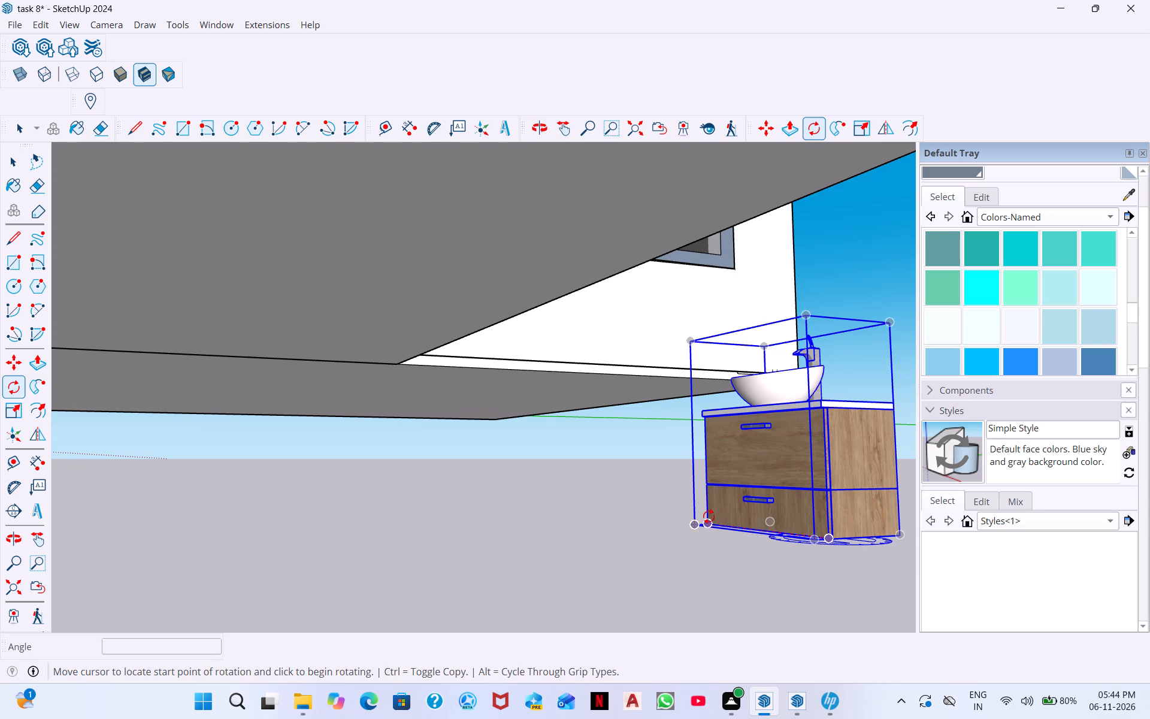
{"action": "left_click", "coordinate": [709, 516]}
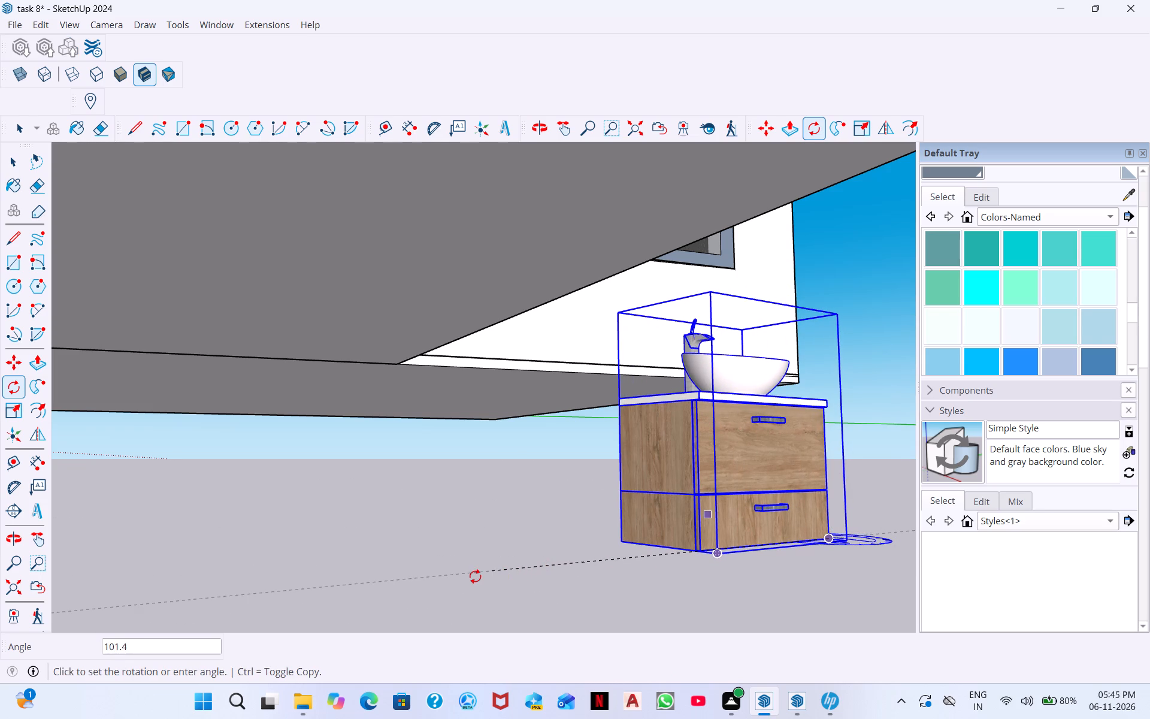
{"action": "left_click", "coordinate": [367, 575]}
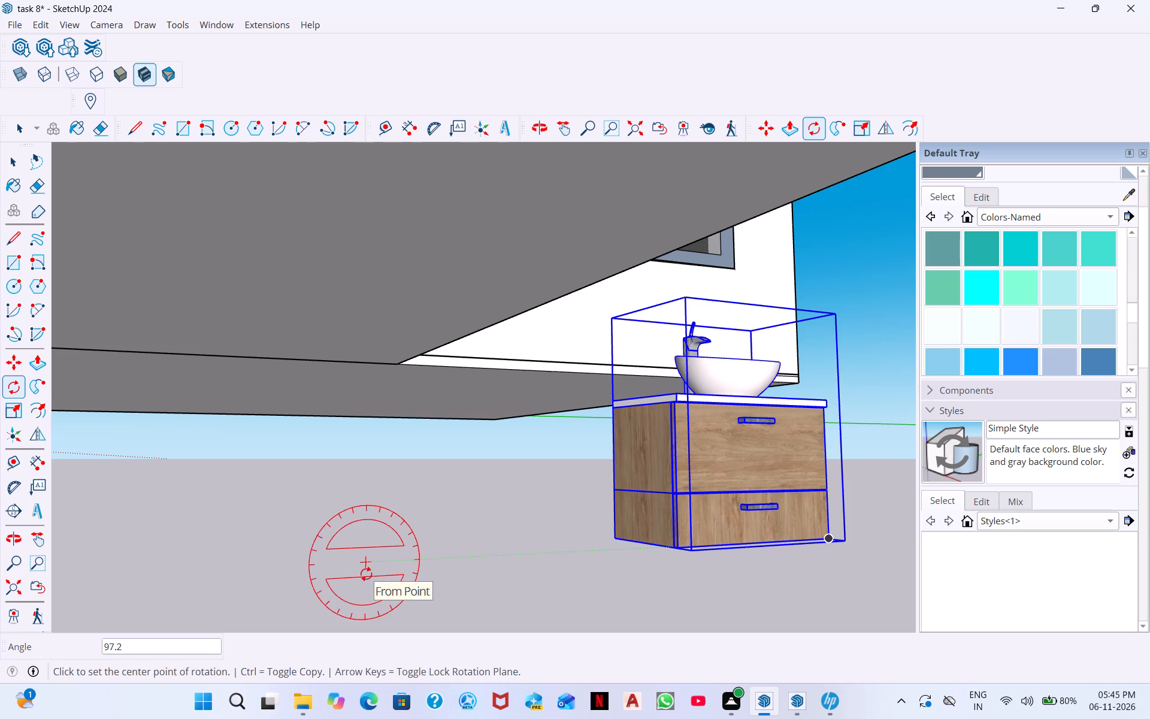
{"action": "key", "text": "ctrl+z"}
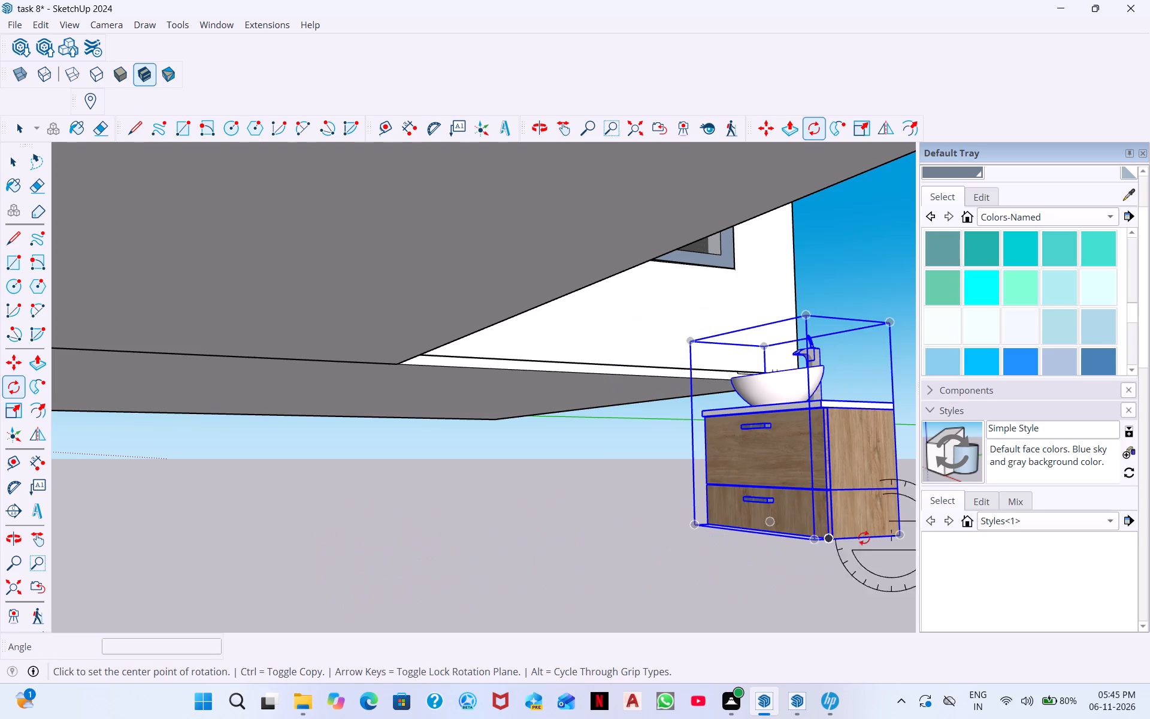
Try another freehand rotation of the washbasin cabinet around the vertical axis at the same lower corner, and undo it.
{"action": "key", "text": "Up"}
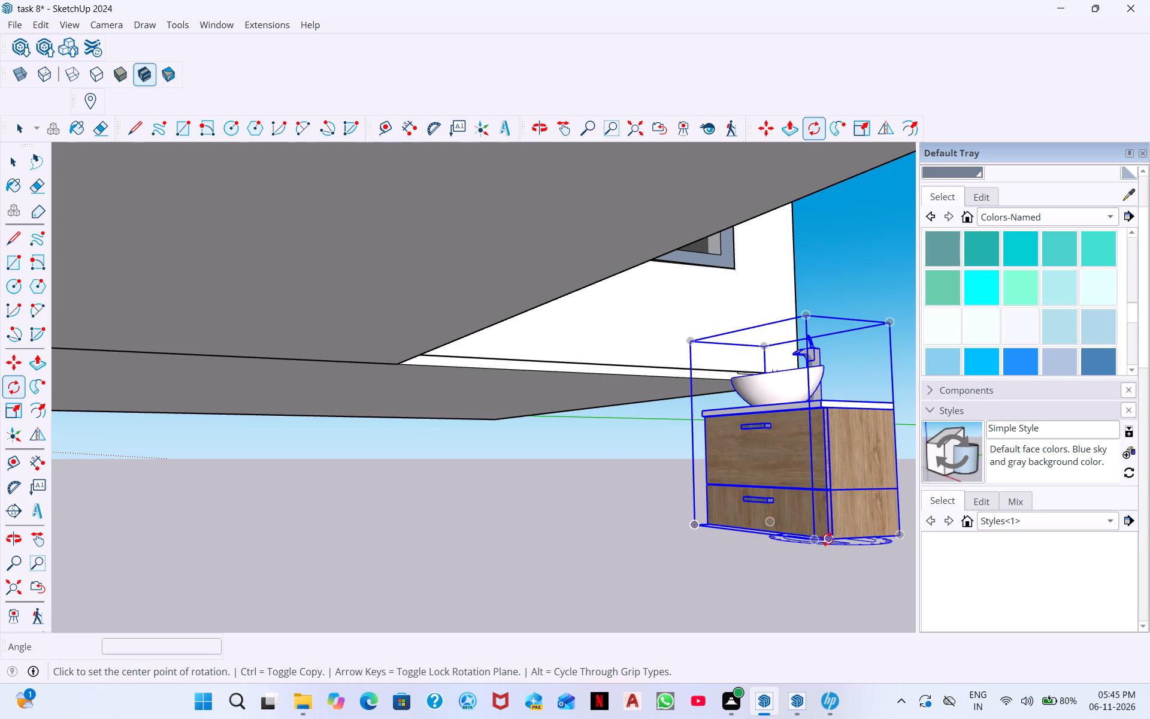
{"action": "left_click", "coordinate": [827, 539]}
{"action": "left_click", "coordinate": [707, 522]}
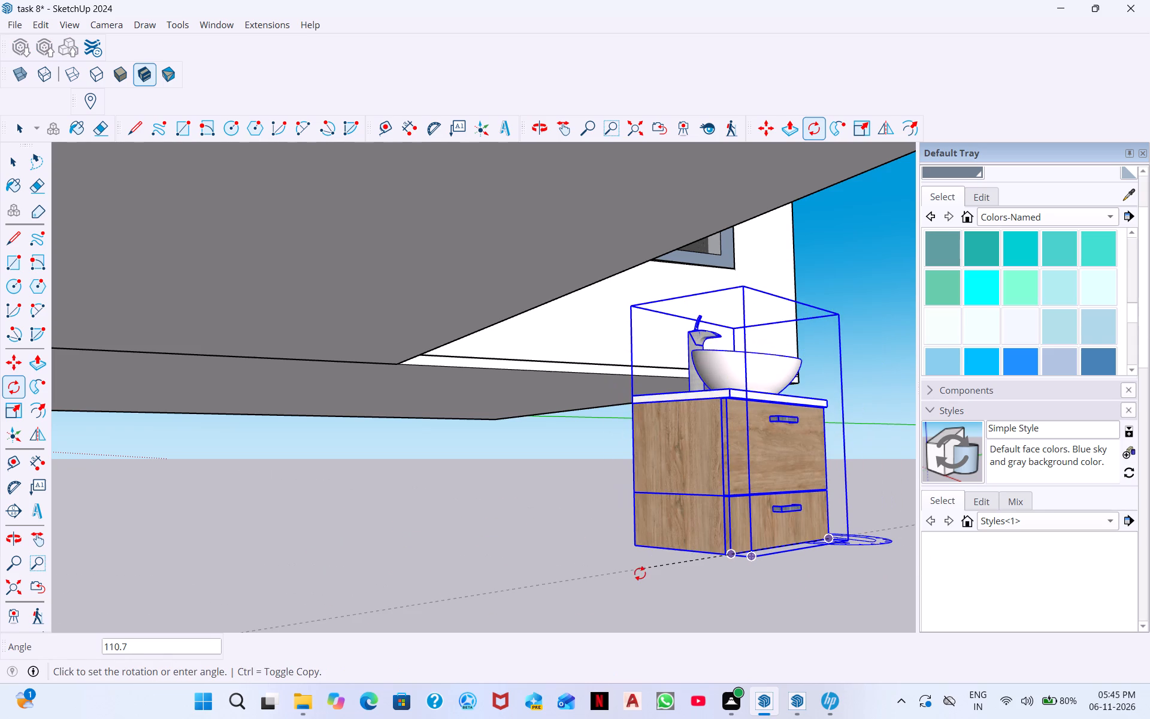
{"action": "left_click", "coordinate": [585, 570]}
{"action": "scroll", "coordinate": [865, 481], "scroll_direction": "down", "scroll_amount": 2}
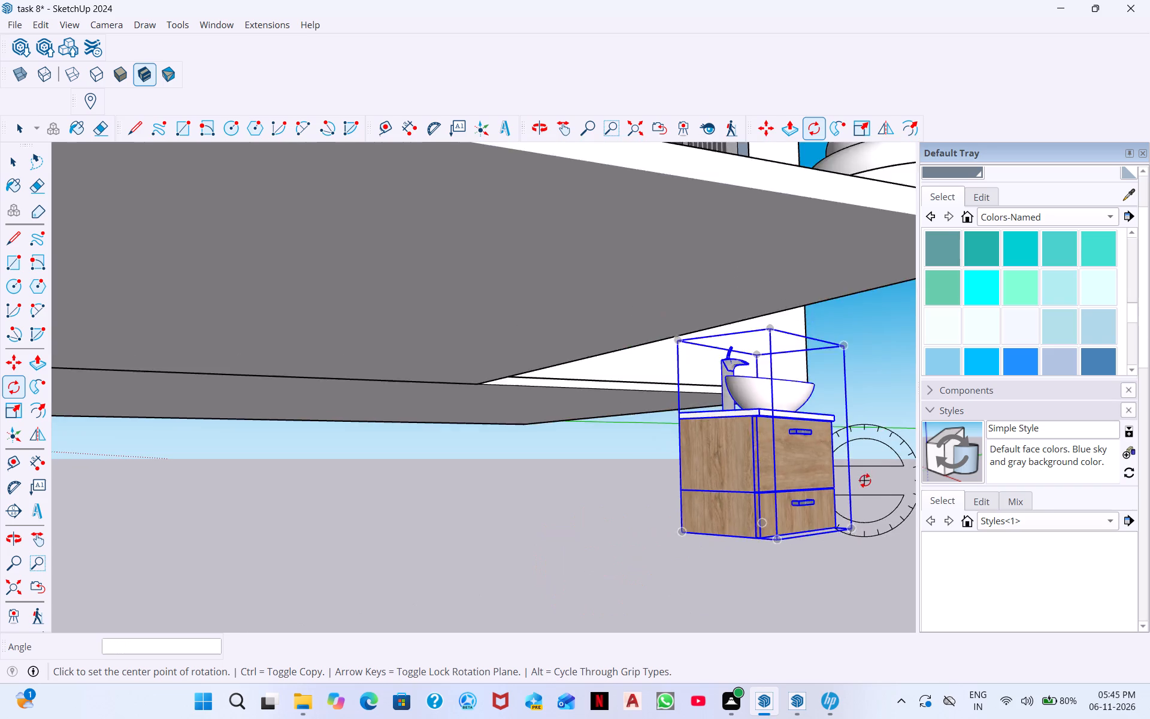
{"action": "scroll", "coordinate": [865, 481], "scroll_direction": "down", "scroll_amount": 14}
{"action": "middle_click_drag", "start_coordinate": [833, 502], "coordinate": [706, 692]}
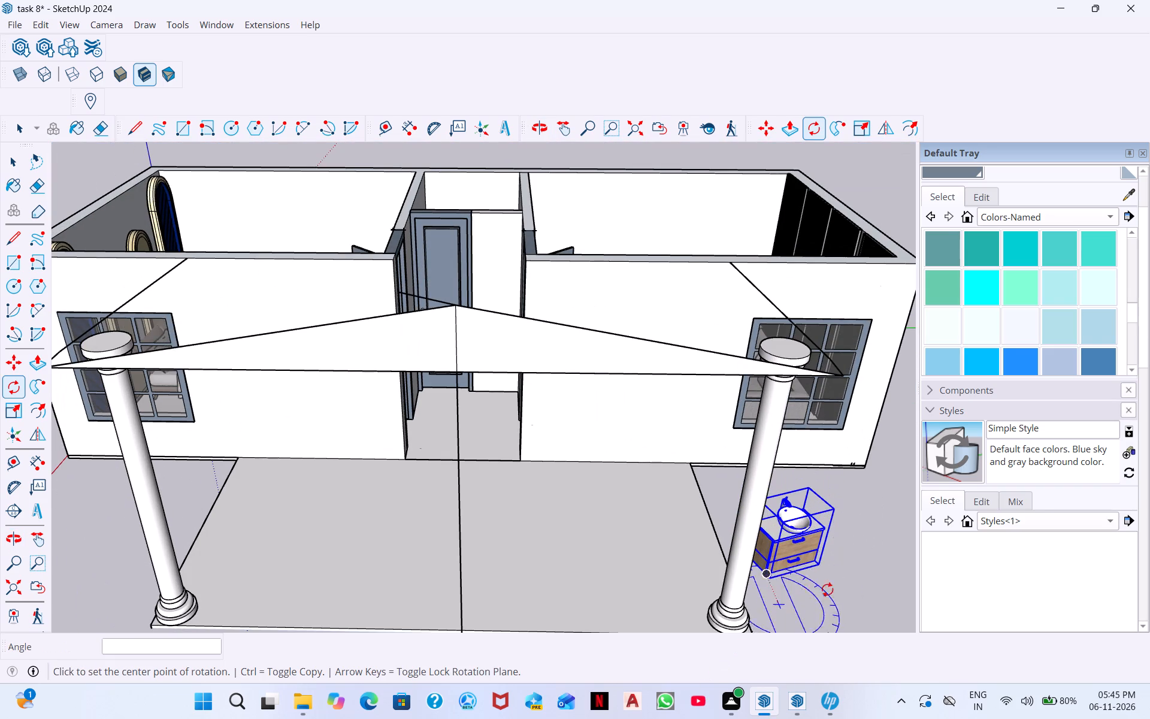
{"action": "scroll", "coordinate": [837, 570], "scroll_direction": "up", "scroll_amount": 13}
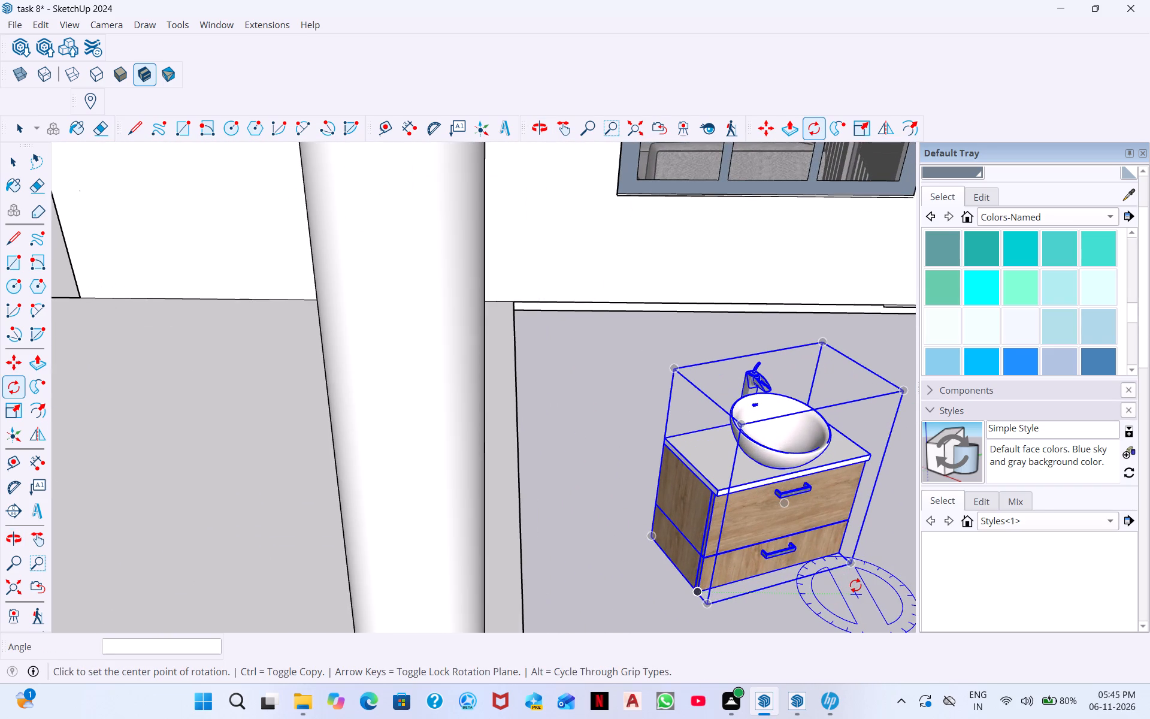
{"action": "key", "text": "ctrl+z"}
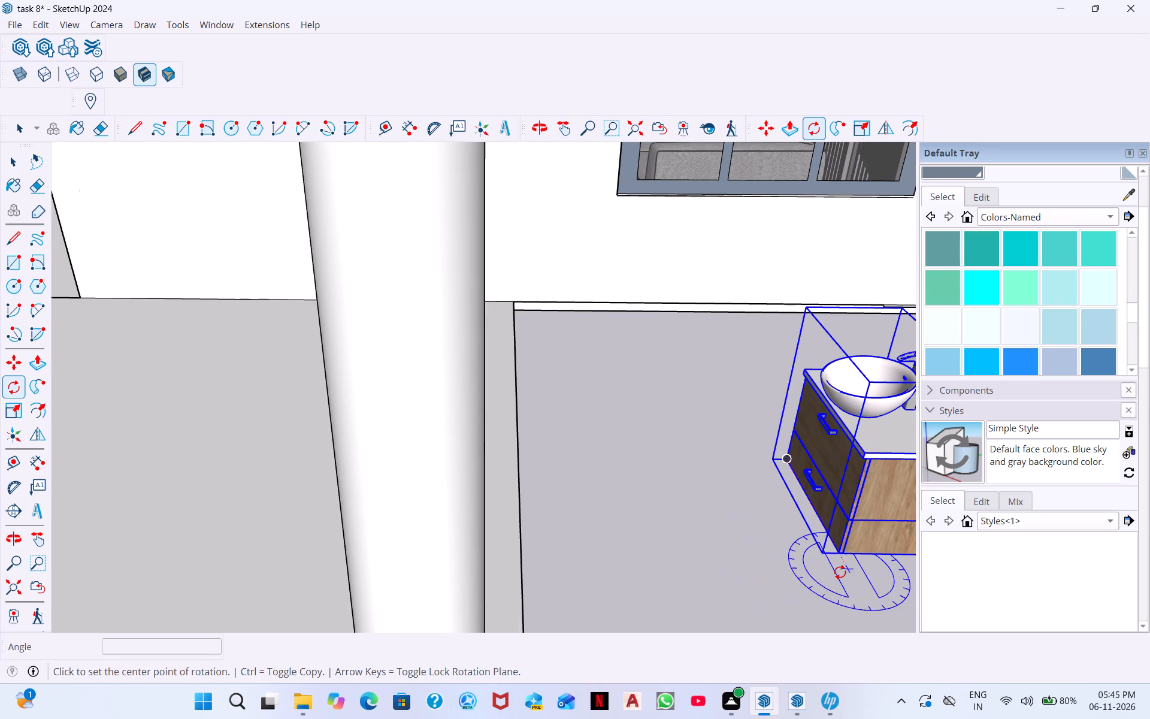
Rotate the washbasin cabinet exactly 90° around the vertical axis at its lower front corner so its drawers face the front.
{"action": "left_click", "coordinate": [837, 552]}
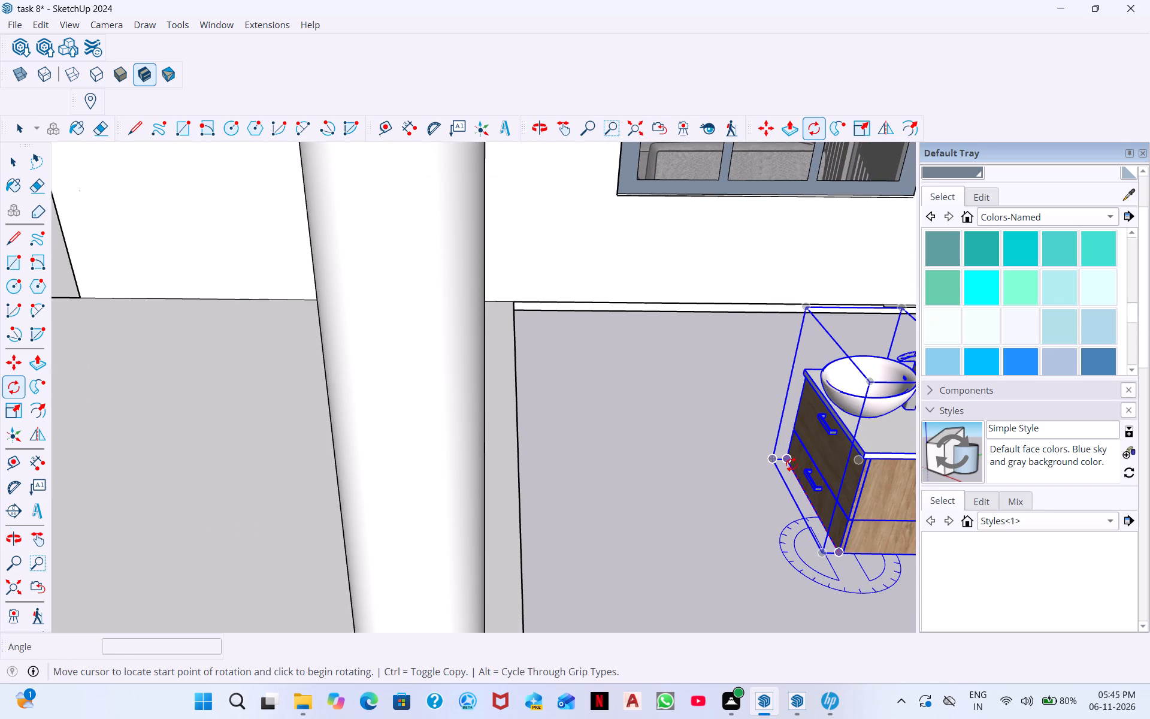
{"action": "left_click", "coordinate": [786, 457]}
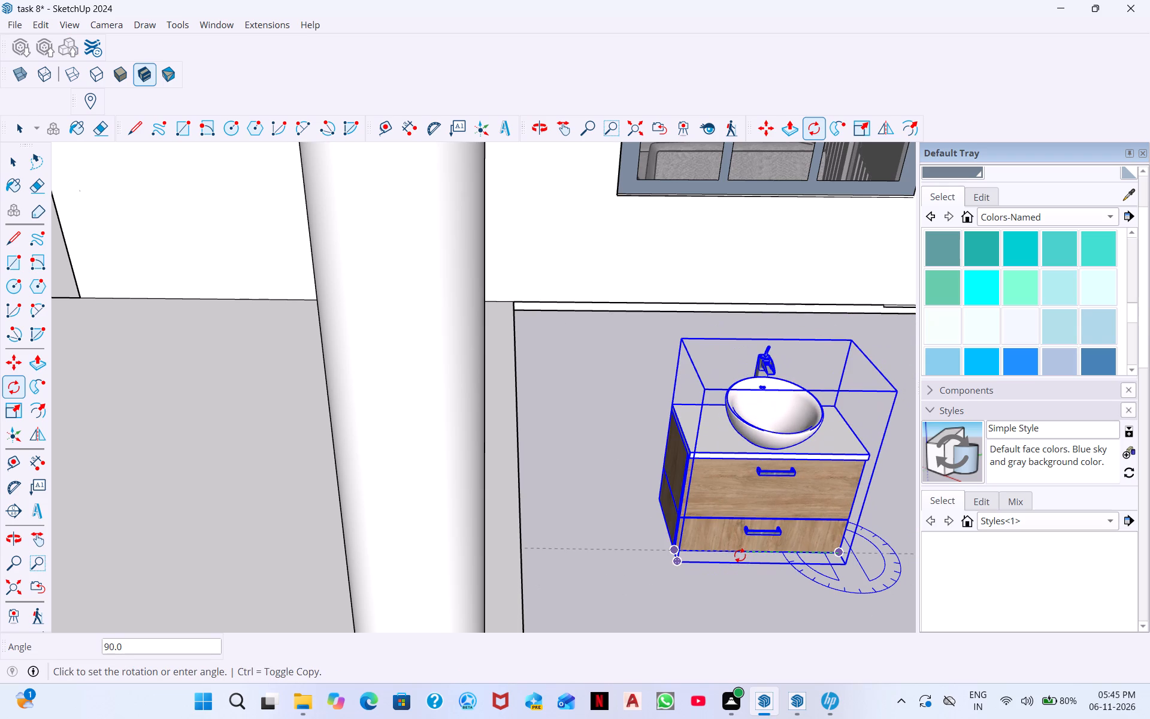
{"action": "left_click", "coordinate": [736, 554]}
{"action": "scroll", "coordinate": [736, 554], "scroll_direction": "down", "scroll_amount": 7}
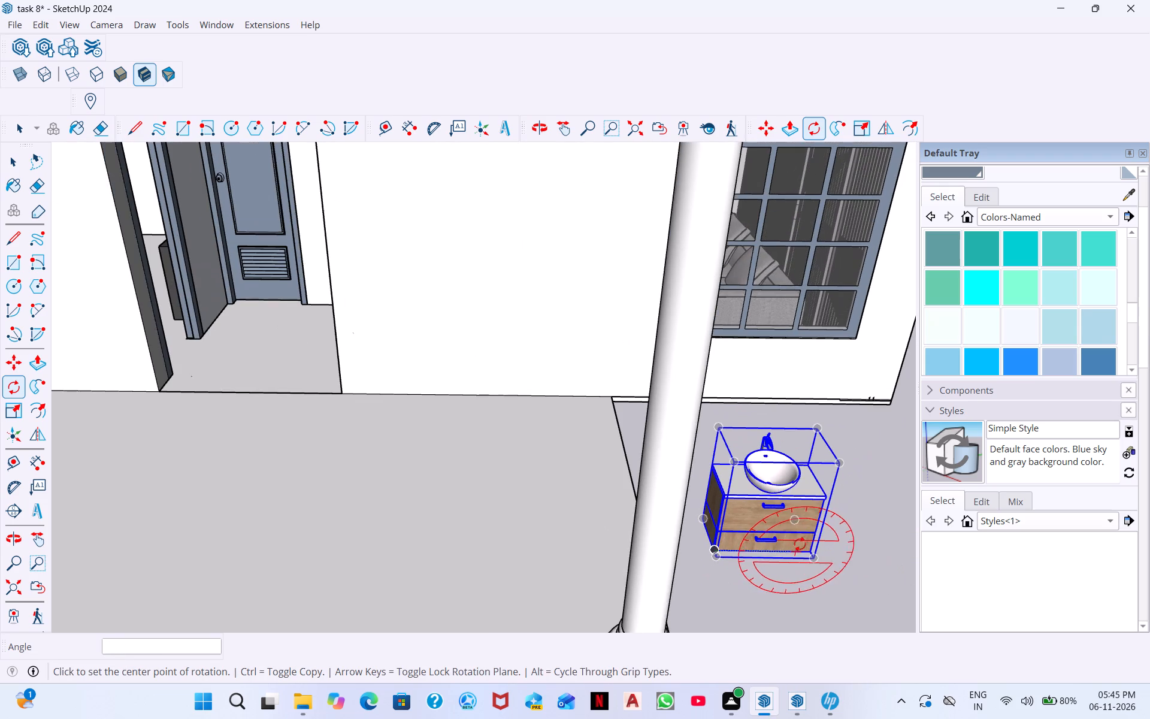
{"action": "key", "text": "space"}
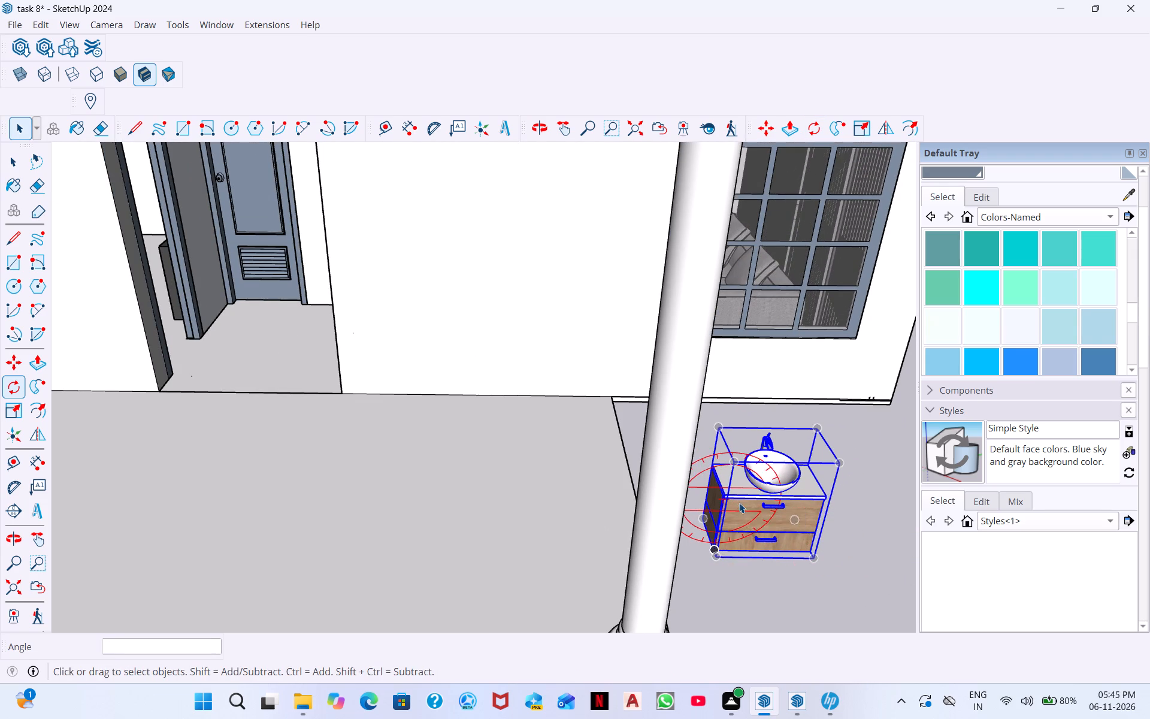
Move the washbasin cabinet about 16' from the open ground into the hallway, between the louvred door and the side door frame.
{"action": "left_click", "coordinate": [772, 547]}
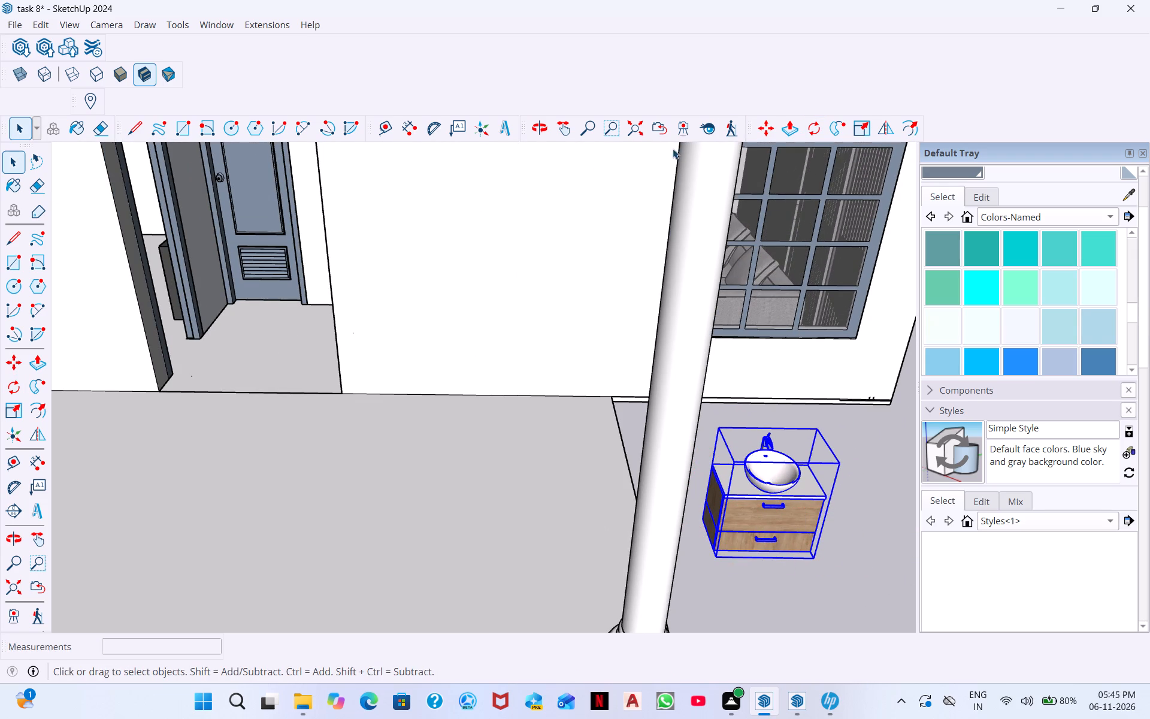
{"action": "left_click", "coordinate": [765, 119]}
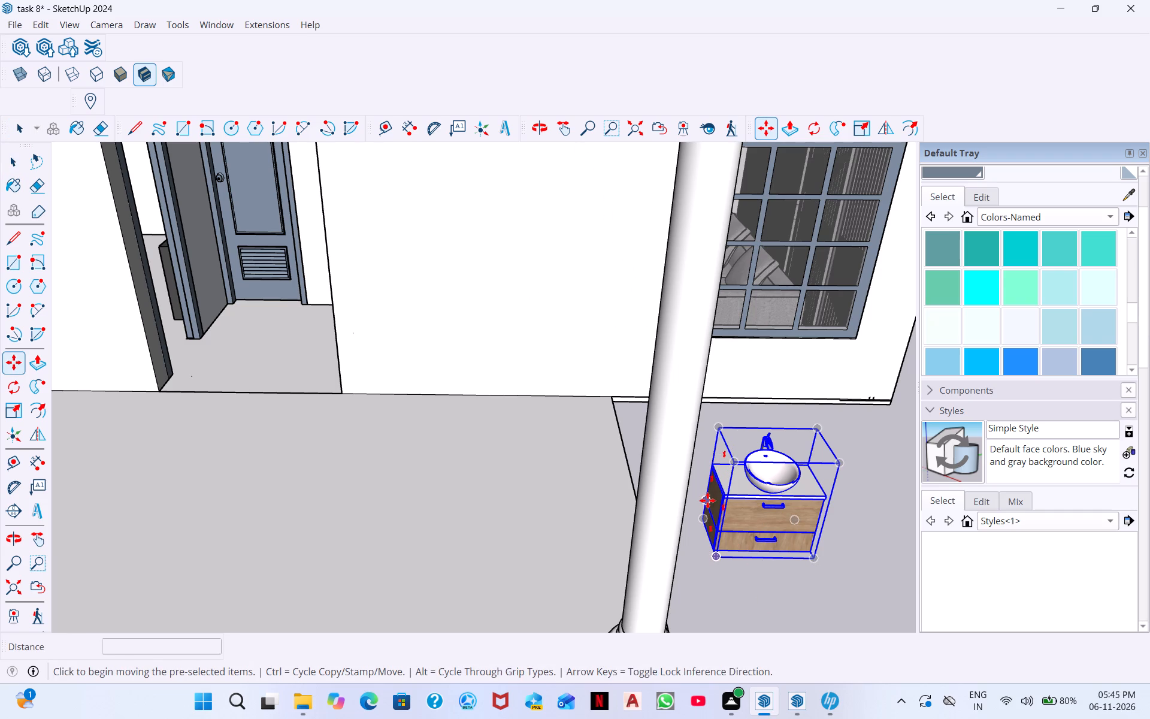
{"action": "left_click", "coordinate": [707, 511]}
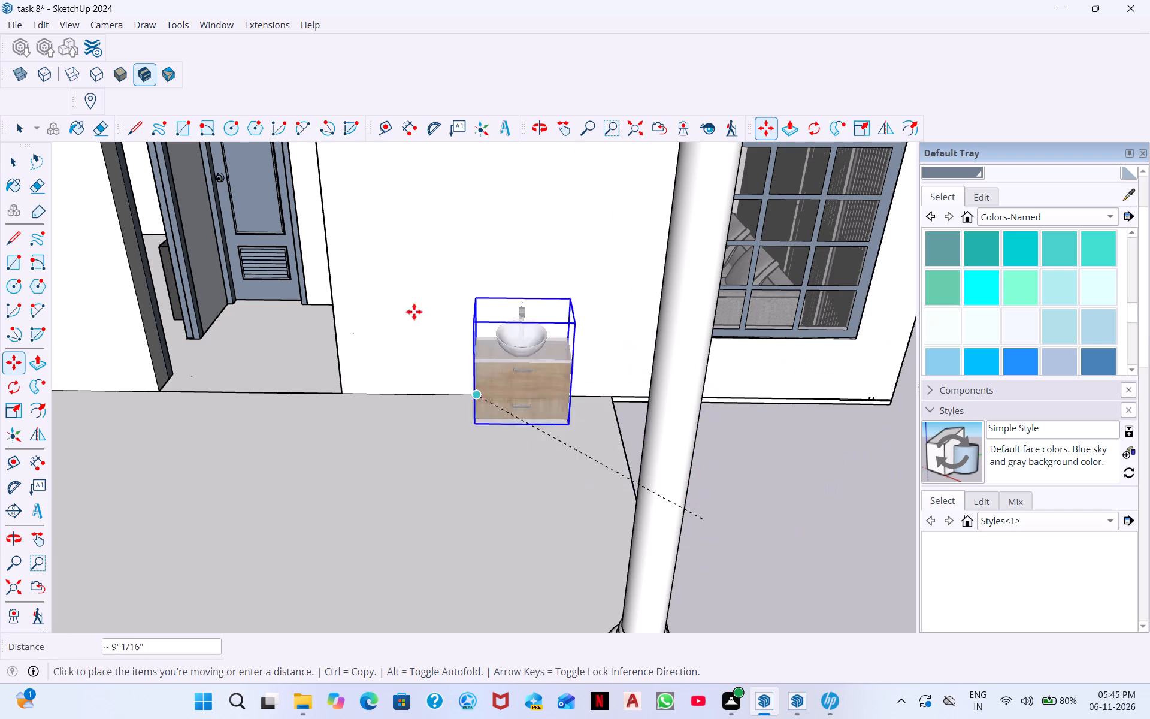
{"action": "scroll", "coordinate": [219, 313], "scroll_direction": "down", "scroll_amount": 1}
{"action": "scroll", "coordinate": [219, 313], "scroll_direction": "up", "scroll_amount": 10}
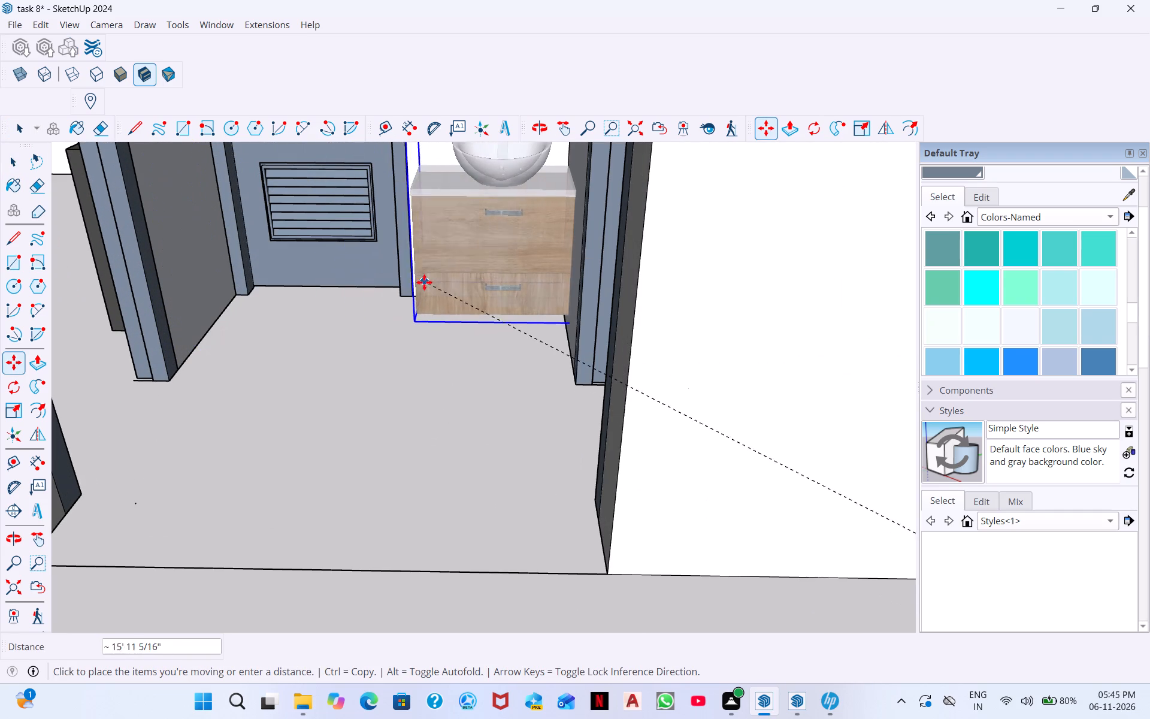
{"action": "left_click", "coordinate": [400, 317]}
{"action": "scroll", "coordinate": [455, 253], "scroll_direction": "down", "scroll_amount": 4}
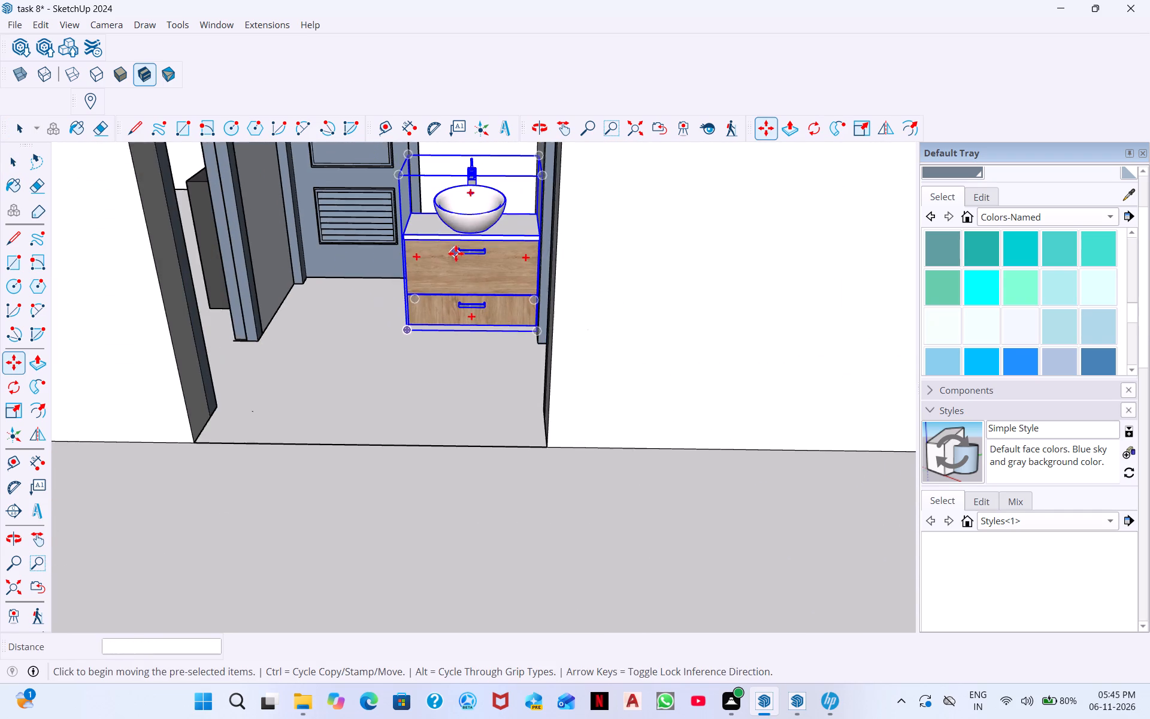
Move the washbasin cabinet about 10 1/4" by its upper back corner so it sits against the vertical edge of the hallway corner.
{"action": "scroll", "coordinate": [419, 254], "scroll_direction": "down", "scroll_amount": 1}
{"action": "middle_click_drag", "start_coordinate": [470, 259], "coordinate": [566, 323]}
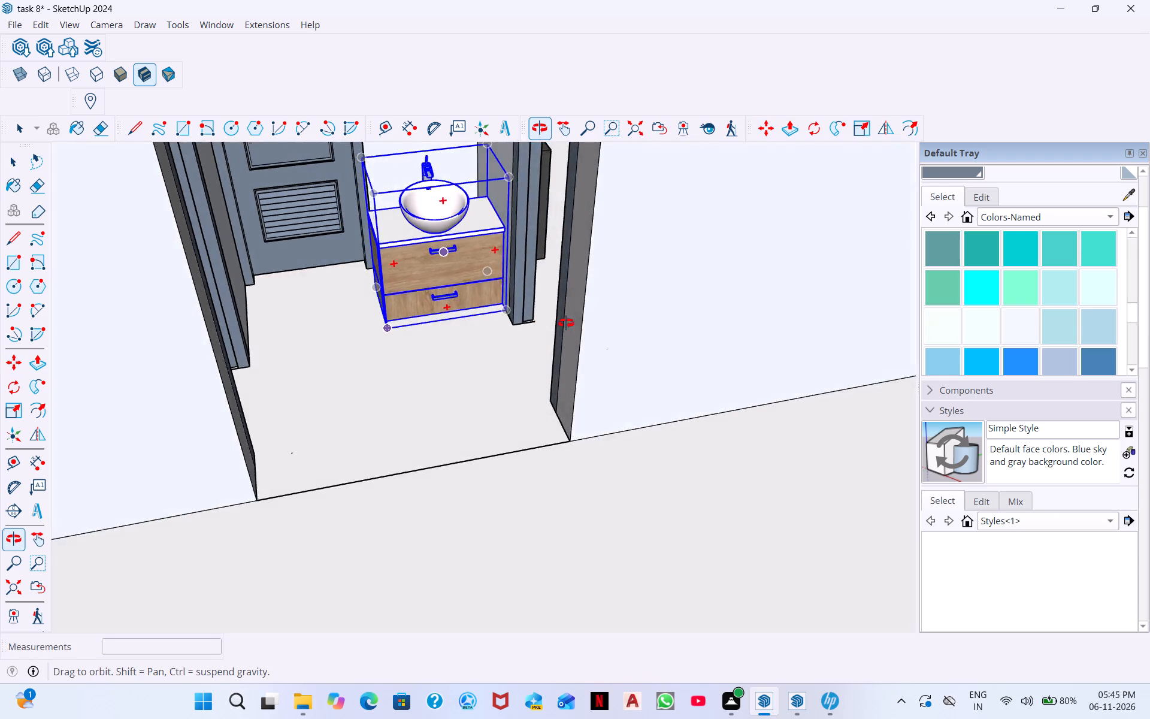
{"action": "middle_click_drag", "start_coordinate": [566, 323], "coordinate": [670, 331]}
{"action": "scroll", "coordinate": [437, 268], "scroll_direction": "up", "scroll_amount": 4}
{"action": "scroll", "coordinate": [270, 301], "scroll_direction": "up", "scroll_amount": 3}
{"action": "middle_click_drag", "start_coordinate": [277, 298], "coordinate": [310, 306]}
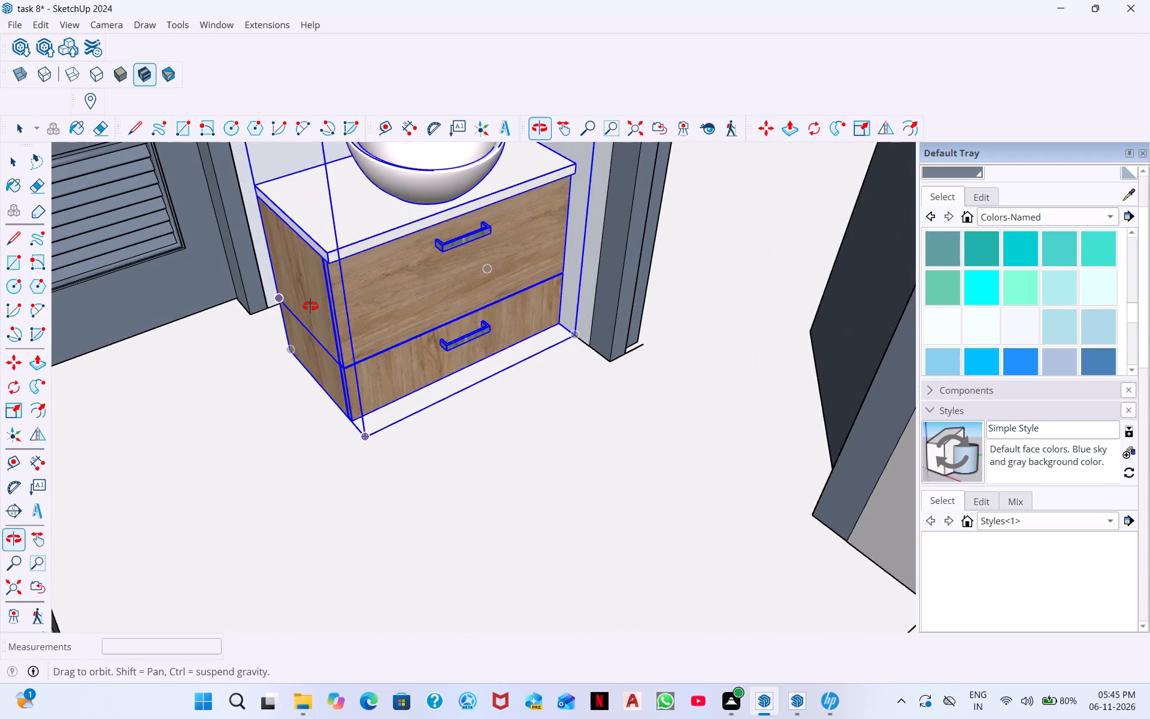
{"action": "middle_click_drag", "start_coordinate": [310, 306], "coordinate": [419, 279]}
{"action": "middle_click_drag", "start_coordinate": [180, 292], "coordinate": [135, 290]}
{"action": "scroll", "coordinate": [474, 330], "scroll_direction": "down", "scroll_amount": 9}
{"action": "middle_click_drag", "start_coordinate": [362, 333], "coordinate": [328, 392]}
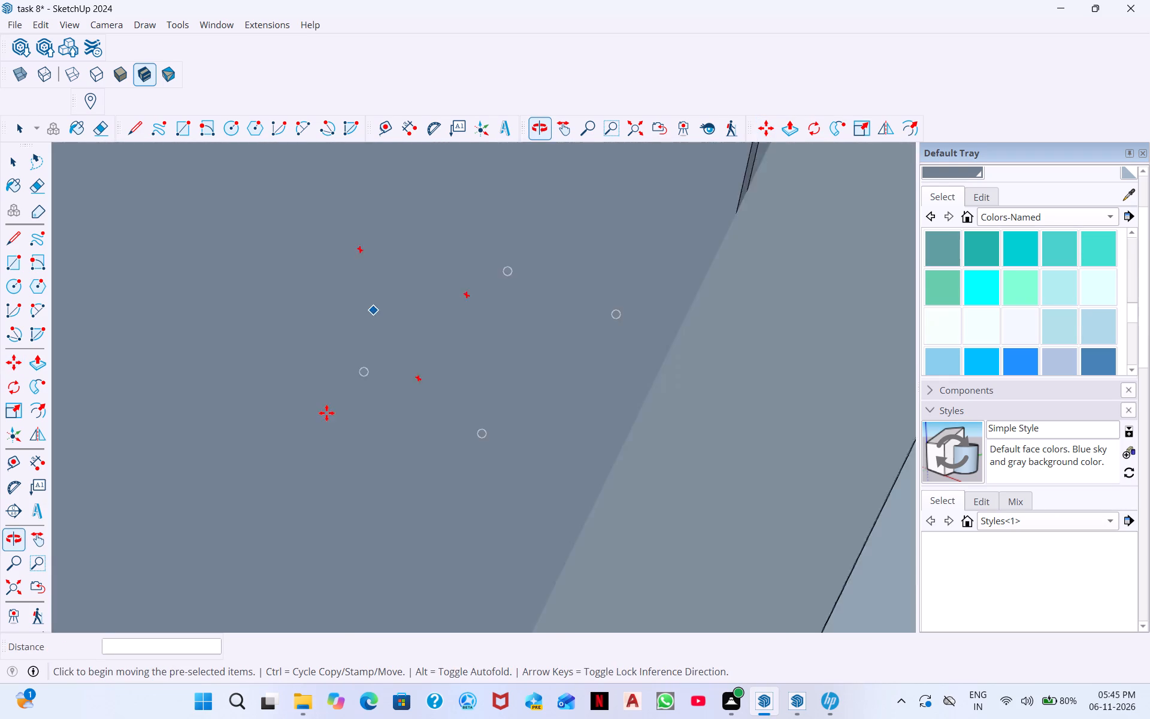
{"action": "scroll", "coordinate": [326, 413], "scroll_direction": "down", "scroll_amount": 4}
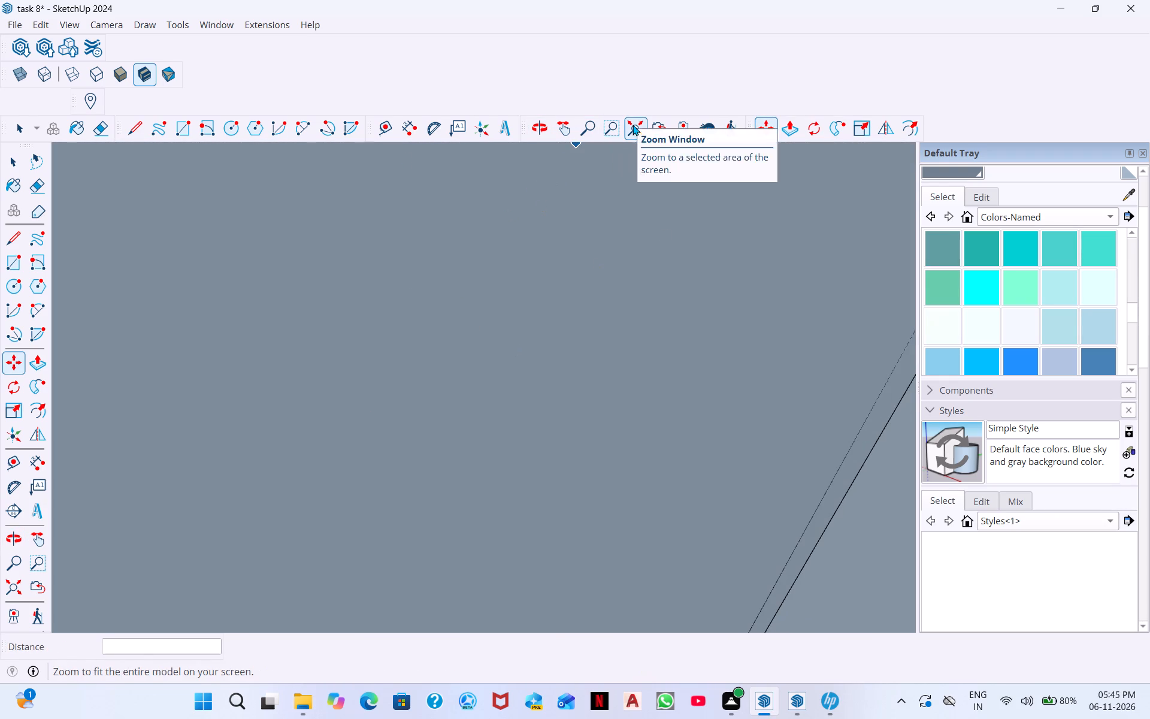
{"action": "left_click", "coordinate": [632, 132]}
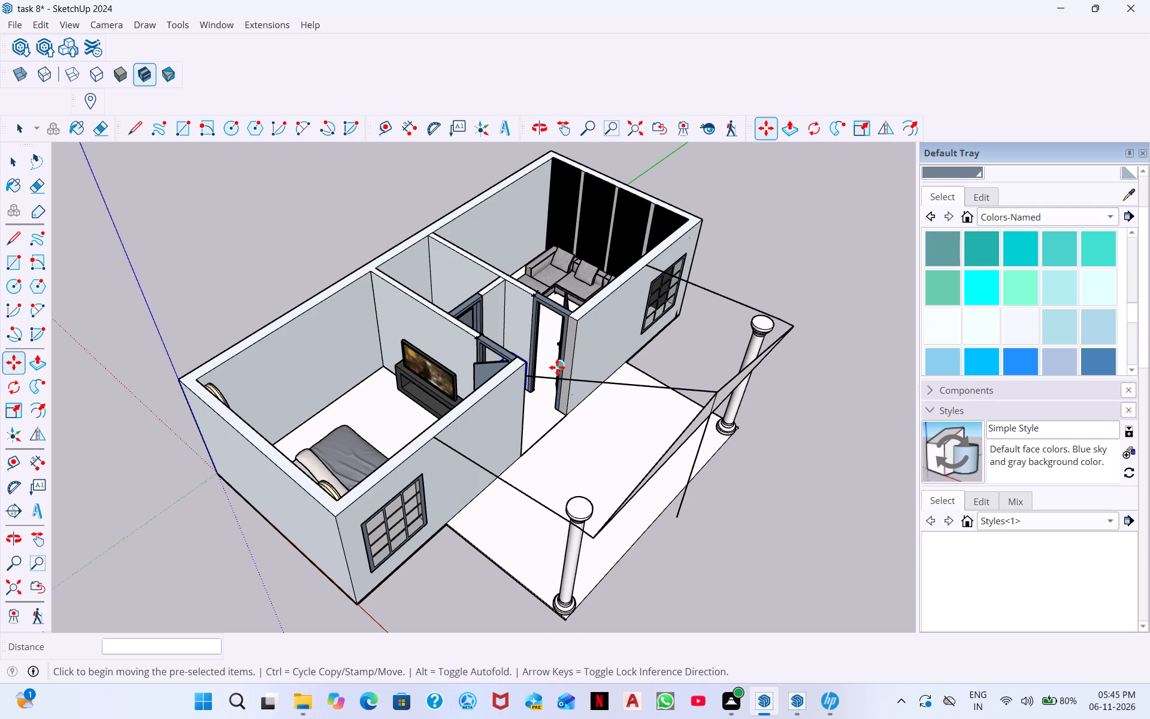
{"action": "scroll", "coordinate": [557, 367], "scroll_direction": "up", "scroll_amount": 16}
{"action": "scroll", "coordinate": [391, 415], "scroll_direction": "up", "scroll_amount": 7}
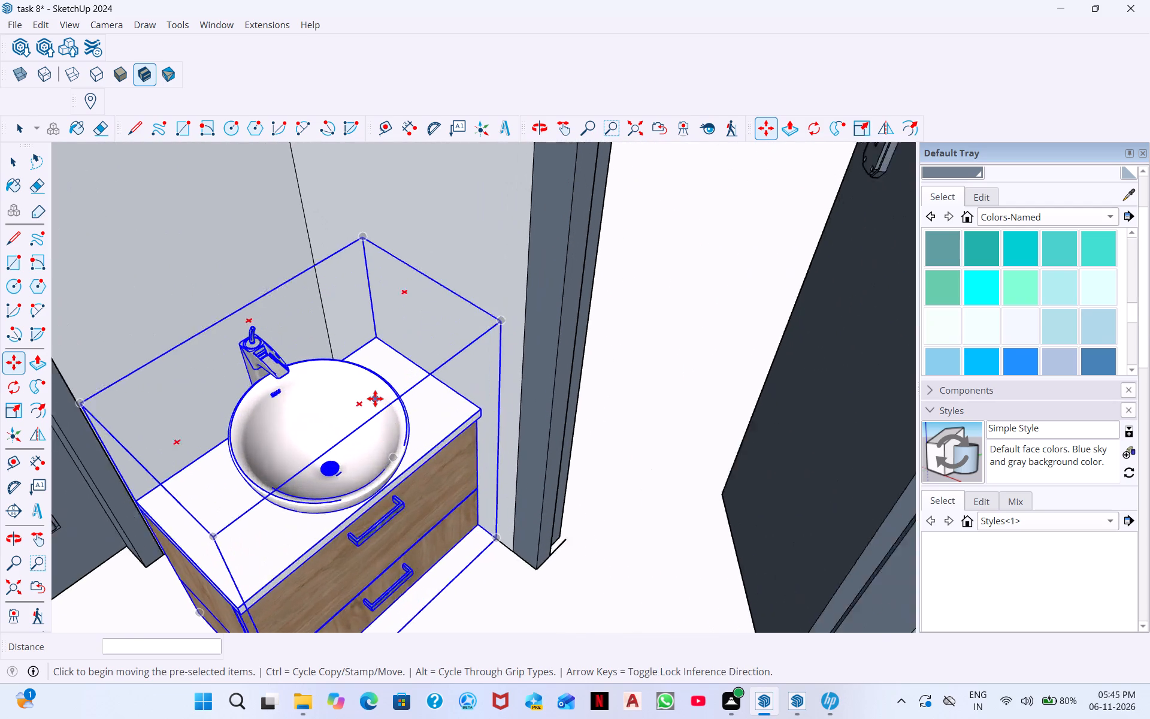
{"action": "scroll", "coordinate": [375, 398], "scroll_direction": "up", "scroll_amount": 1}
{"action": "scroll", "coordinate": [375, 398], "scroll_direction": "down", "scroll_amount": 3}
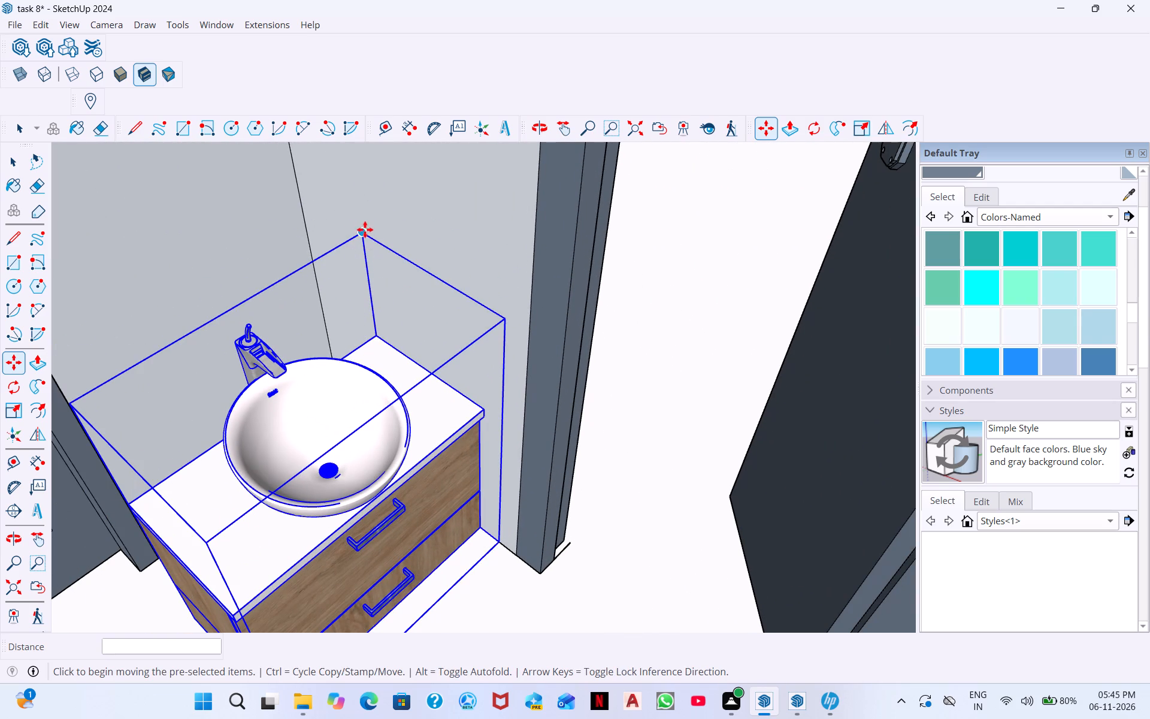
{"action": "left_click", "coordinate": [363, 233]}
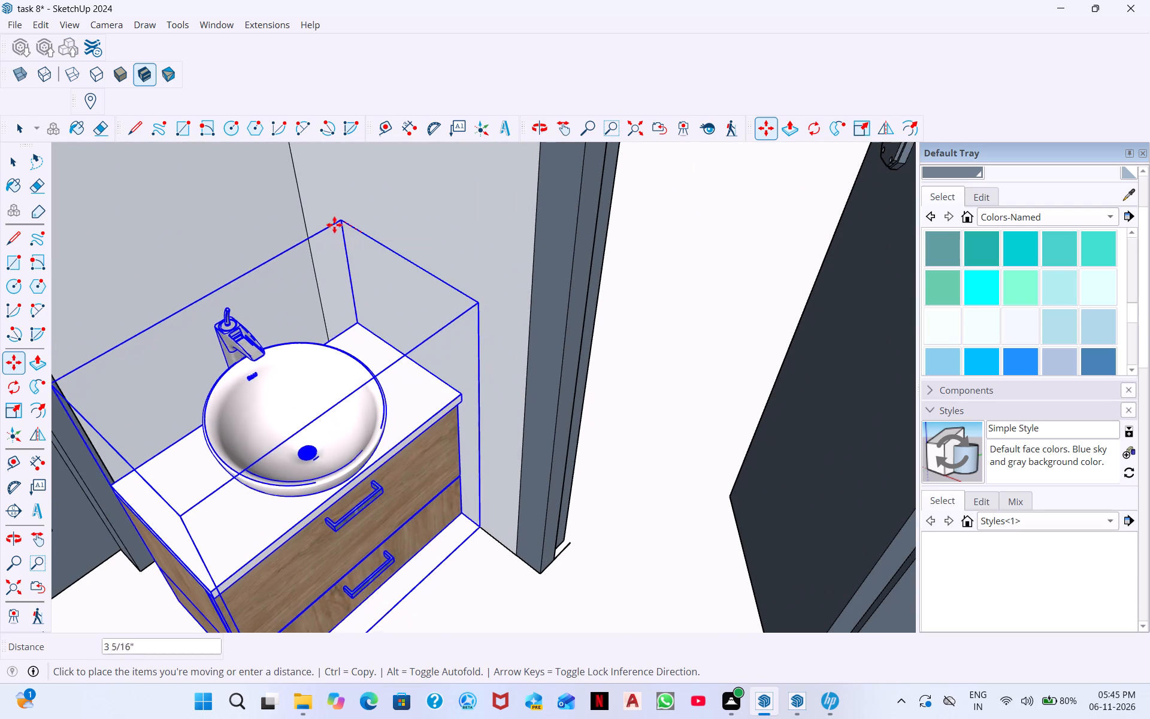
{"action": "left_click", "coordinate": [302, 207]}
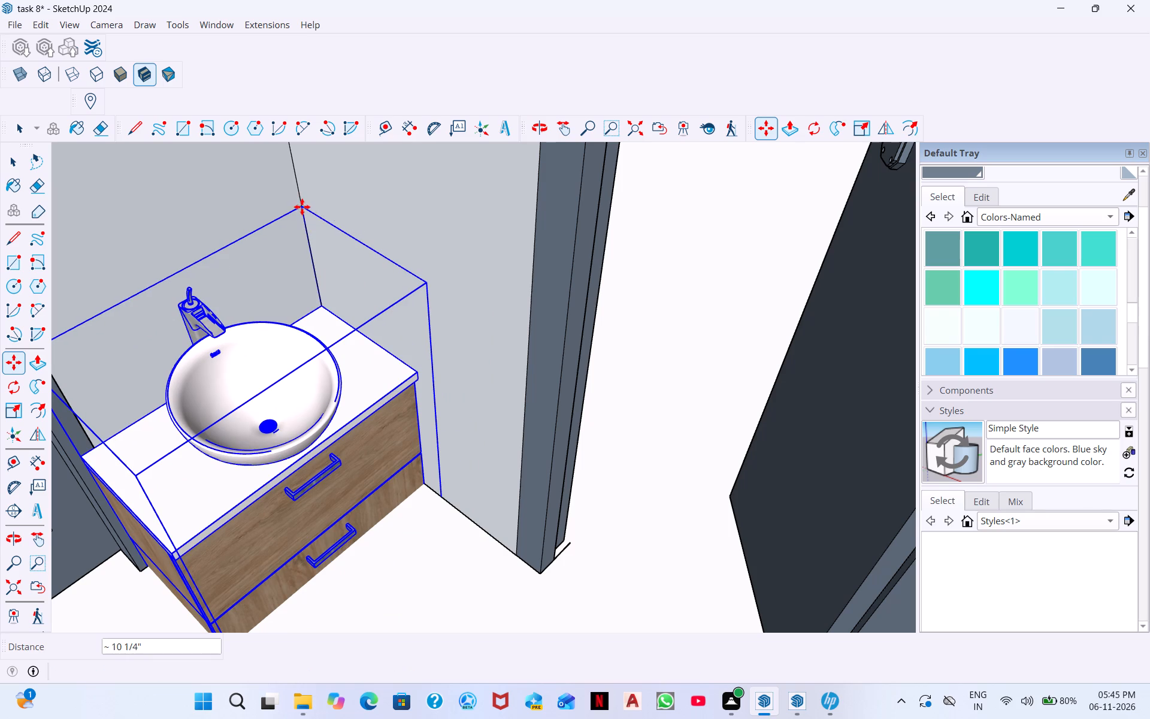
Examine how the washbasin cabinet fits against the hallway walls and the neighbouring door frames.
{"action": "scroll", "coordinate": [337, 402], "scroll_direction": "down", "scroll_amount": 2}
{"action": "middle_click_drag", "start_coordinate": [323, 509], "coordinate": [296, 371]}
{"action": "scroll", "coordinate": [310, 550], "scroll_direction": "down", "scroll_amount": 2}
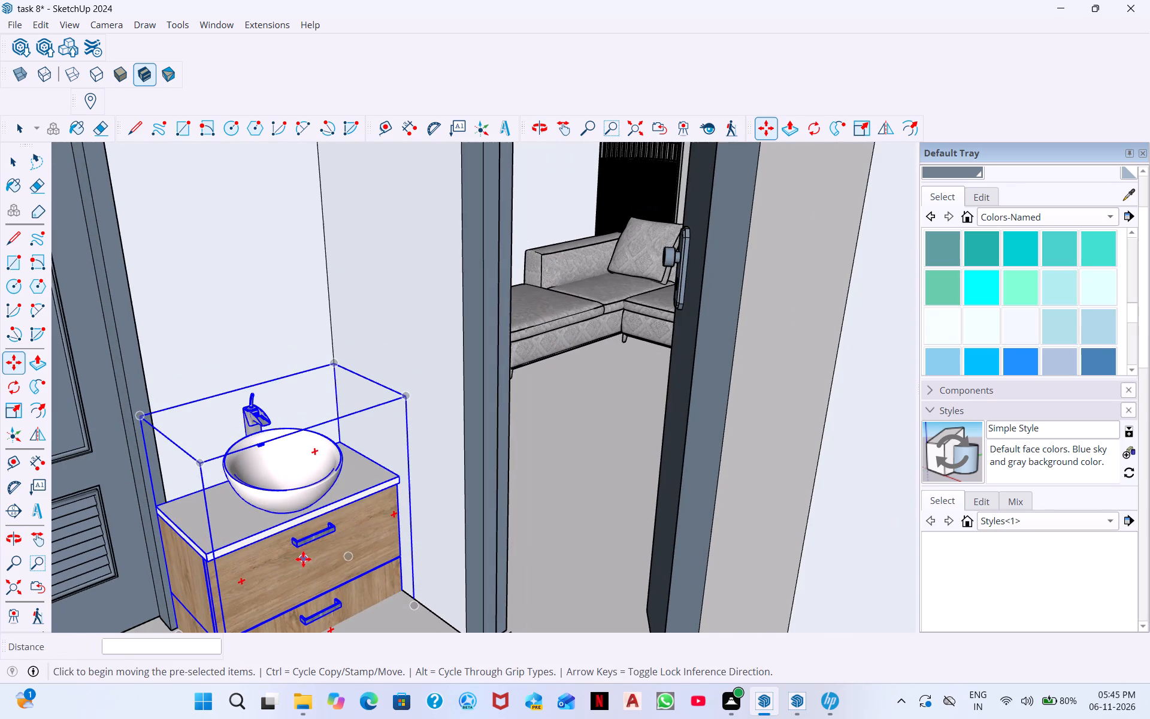
{"action": "middle_click_drag", "start_coordinate": [170, 546], "coordinate": [237, 527]}
{"action": "middle_click_drag", "start_coordinate": [190, 543], "coordinate": [61, 531]}
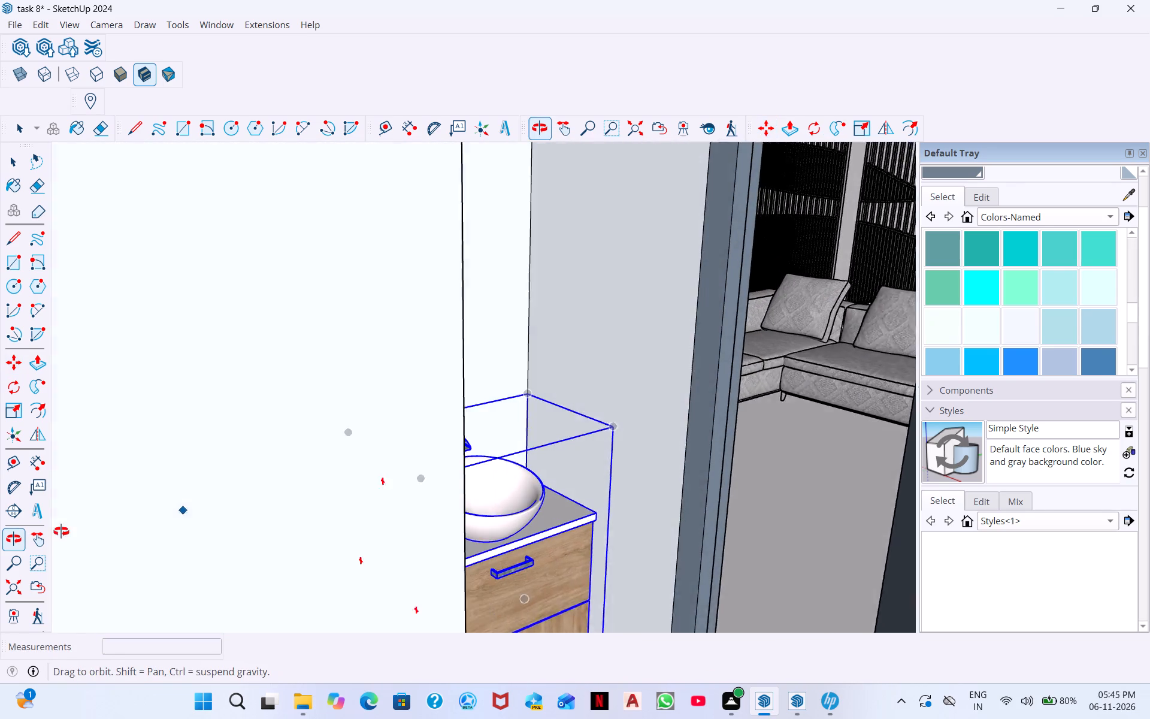
{"action": "middle_click_drag", "start_coordinate": [61, 531], "coordinate": [62, 531]}
{"action": "middle_click_drag", "start_coordinate": [759, 548], "coordinate": [631, 529]}
{"action": "scroll", "coordinate": [431, 544], "scroll_direction": "up", "scroll_amount": 4}
{"action": "scroll", "coordinate": [332, 546], "scroll_direction": "up", "scroll_amount": 5}
{"action": "scroll", "coordinate": [323, 541], "scroll_direction": "down", "scroll_amount": 1}
{"action": "middle_click_drag", "start_coordinate": [323, 541], "coordinate": [376, 515]}
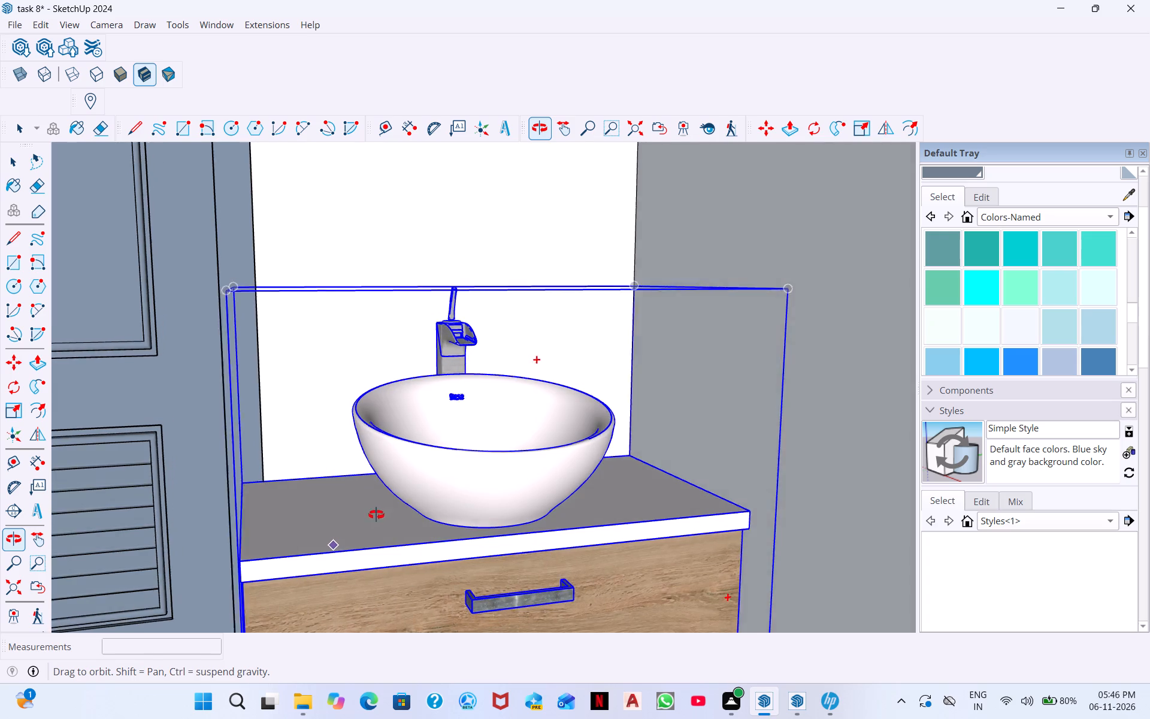
{"action": "middle_click_drag", "start_coordinate": [376, 515], "coordinate": [397, 507]}
{"action": "scroll", "coordinate": [349, 534], "scroll_direction": "down", "scroll_amount": 6}
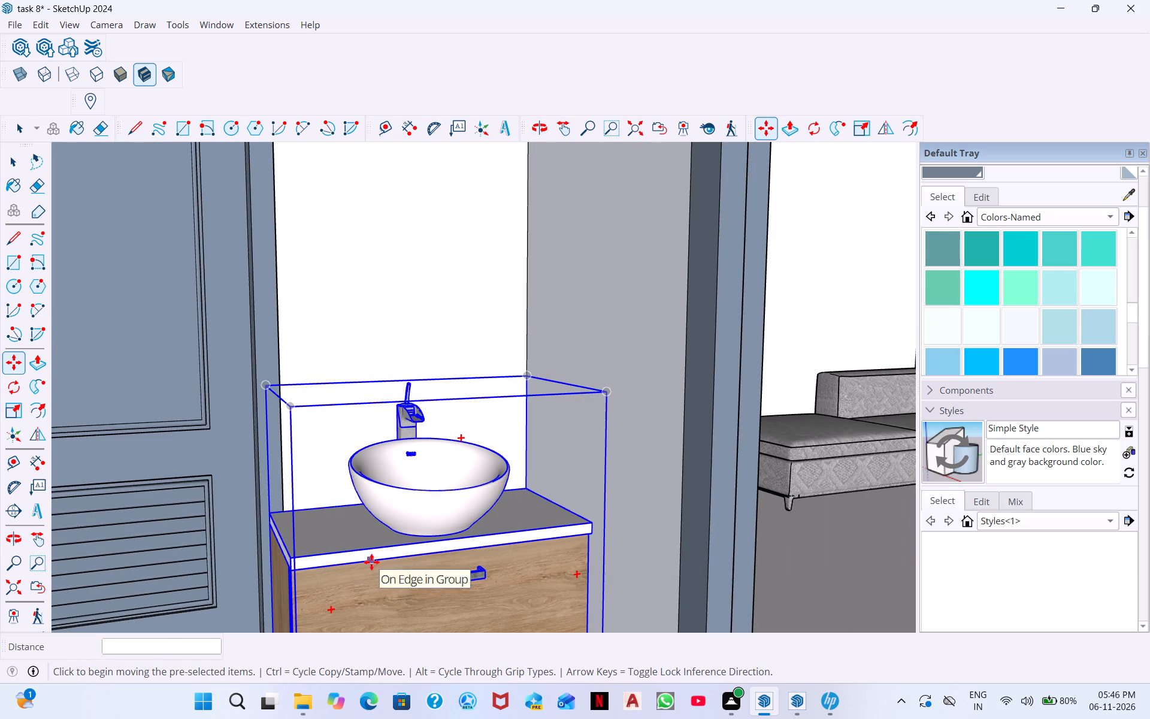
Scale the washbasin cabinet narrower along the red axis from its louvred-door side so it fits beside the door frame.
{"action": "left_click", "coordinate": [857, 124]}
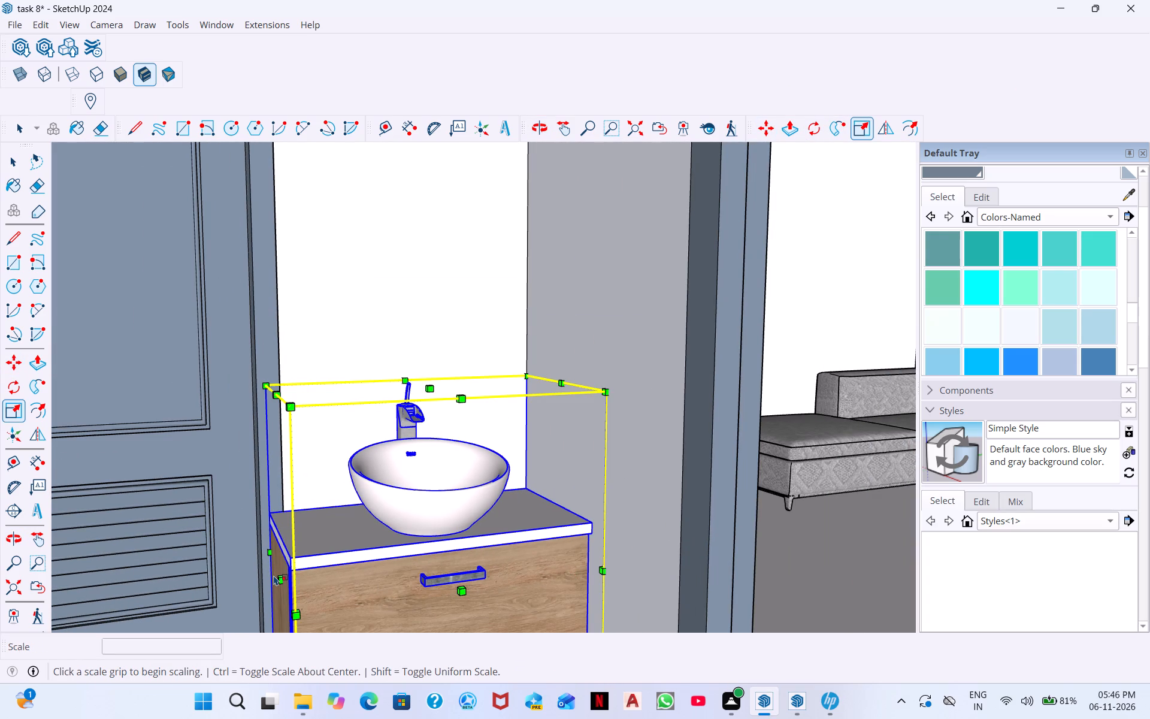
{"action": "left_click", "coordinate": [274, 575]}
{"action": "left_click_drag", "start_coordinate": [277, 579], "coordinate": [286, 579]}
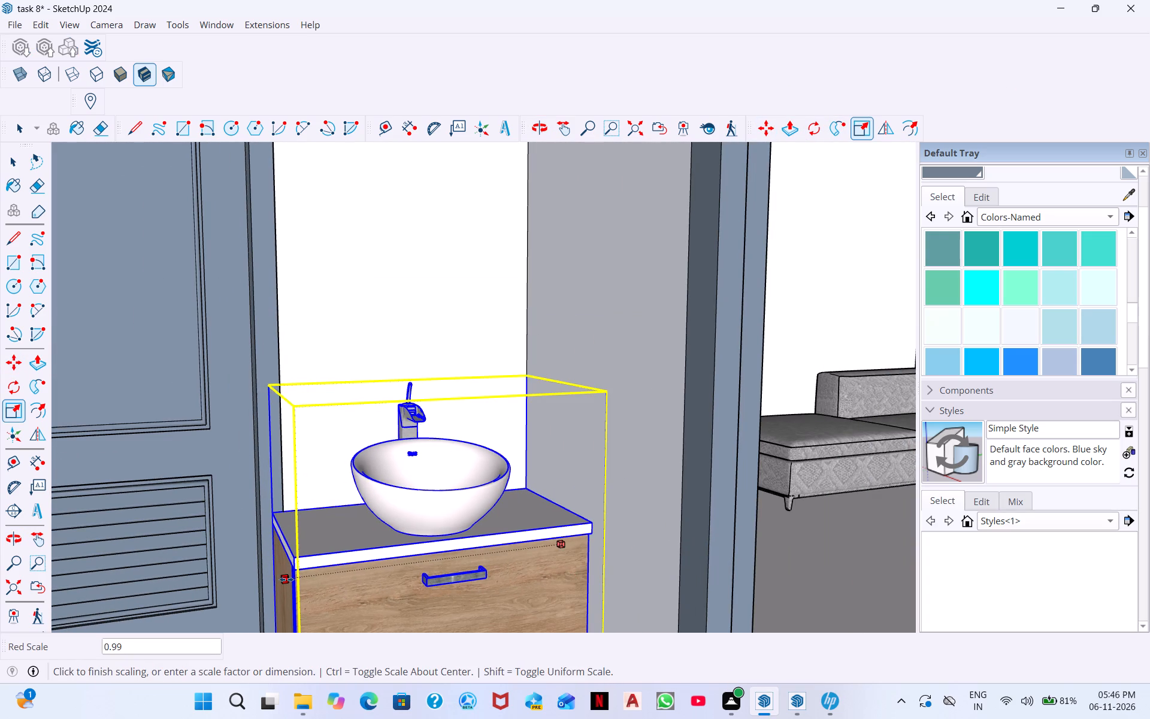
{"action": "left_click_drag", "start_coordinate": [286, 579], "coordinate": [301, 570]}
{"action": "left_click", "coordinate": [301, 570]}
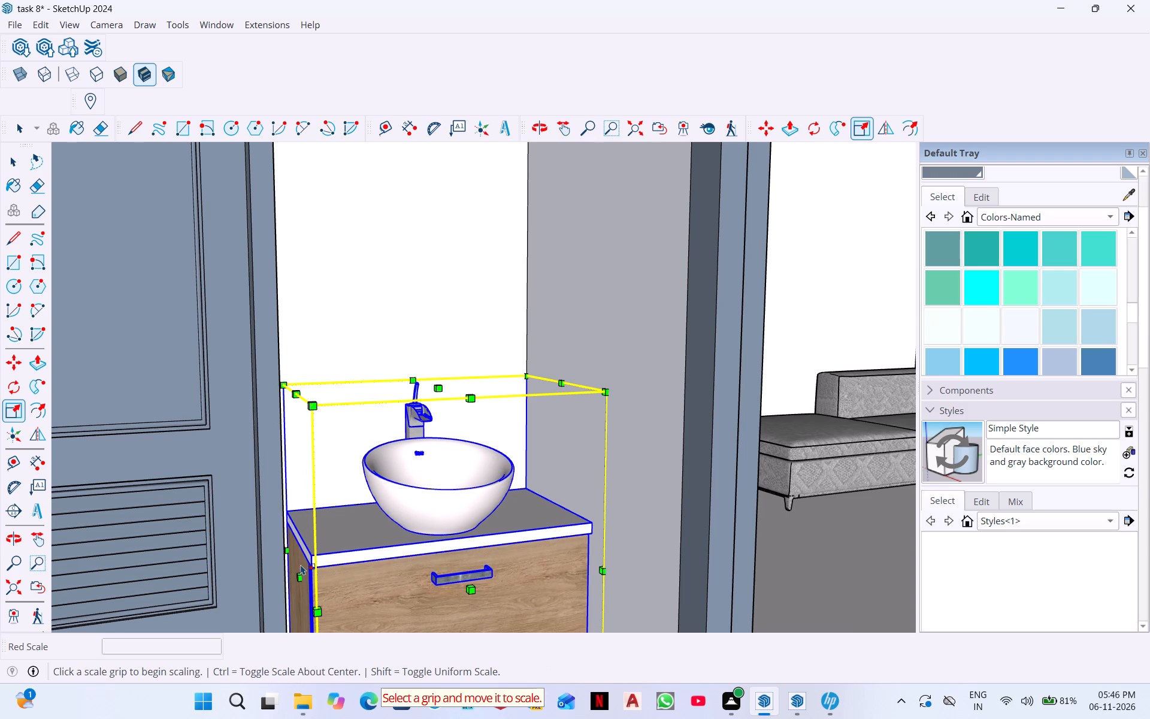
Examine the narrowed washbasin cabinet's fit in the hallway corner from close up and from outside the house.
{"action": "scroll", "coordinate": [428, 478], "scroll_direction": "down", "scroll_amount": 3}
{"action": "scroll", "coordinate": [534, 538], "scroll_direction": "up", "scroll_amount": 3}
{"action": "middle_click_drag", "start_coordinate": [542, 540], "coordinate": [486, 549]}
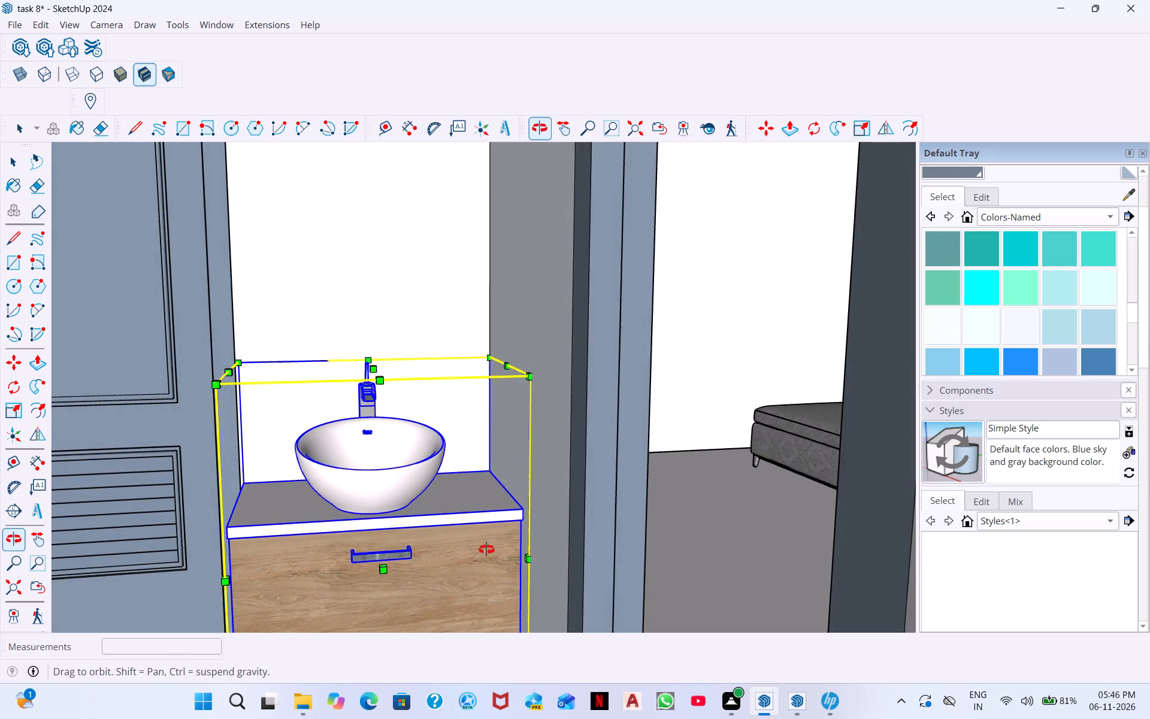
{"action": "middle_click_drag", "start_coordinate": [486, 549], "coordinate": [480, 593]}
{"action": "scroll", "coordinate": [397, 511], "scroll_direction": "down", "scroll_amount": 7}
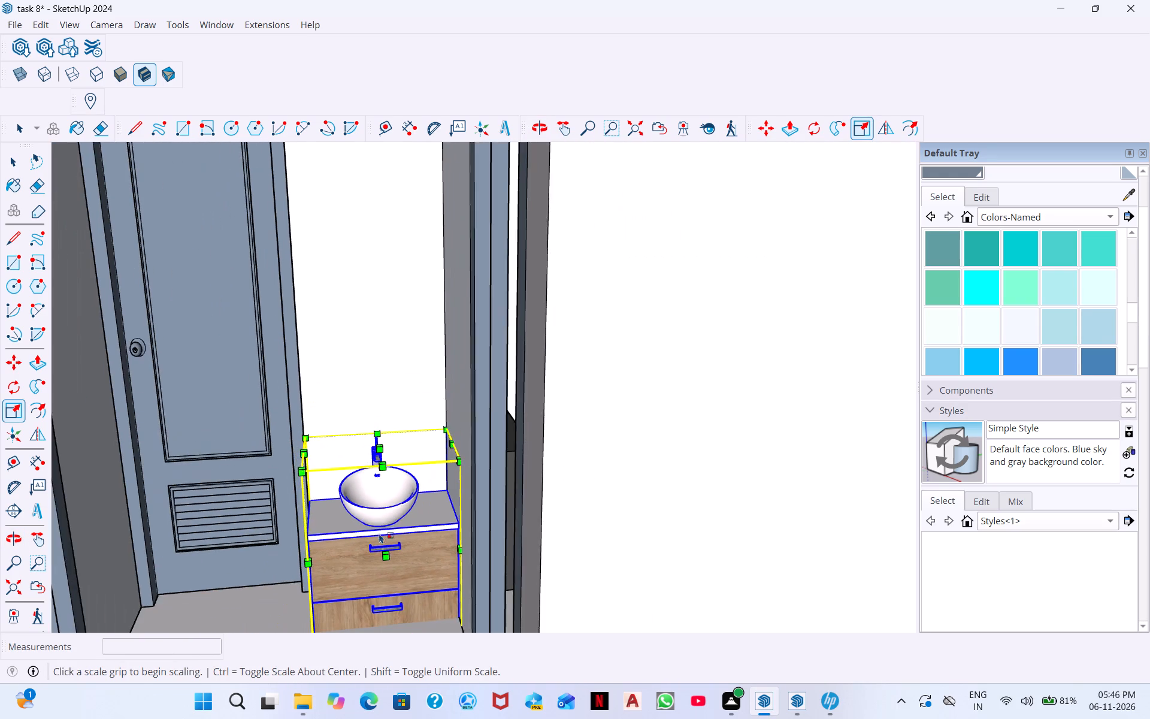
{"action": "scroll", "coordinate": [386, 542], "scroll_direction": "down", "scroll_amount": 1}
{"action": "middle_click_drag", "start_coordinate": [392, 567], "coordinate": [385, 524]}
{"action": "scroll", "coordinate": [404, 578], "scroll_direction": "down", "scroll_amount": 7}
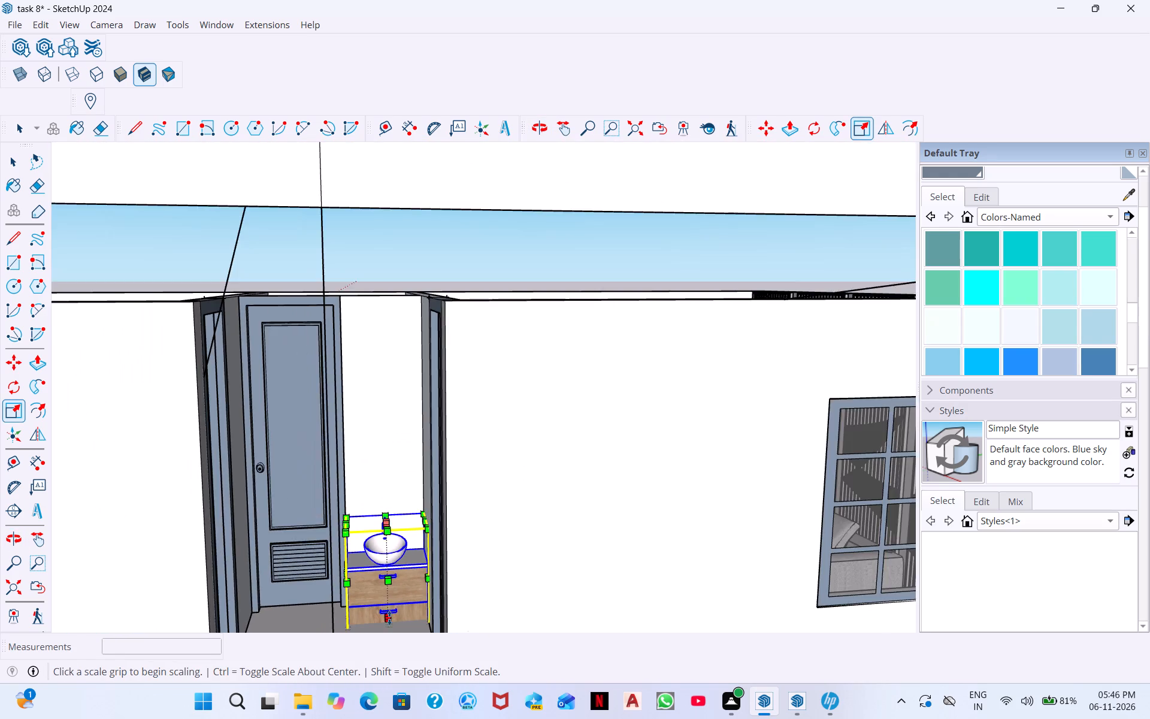
{"action": "middle_click_drag", "start_coordinate": [396, 616], "coordinate": [388, 519]}
{"action": "scroll", "coordinate": [373, 600], "scroll_direction": "down", "scroll_amount": 6}
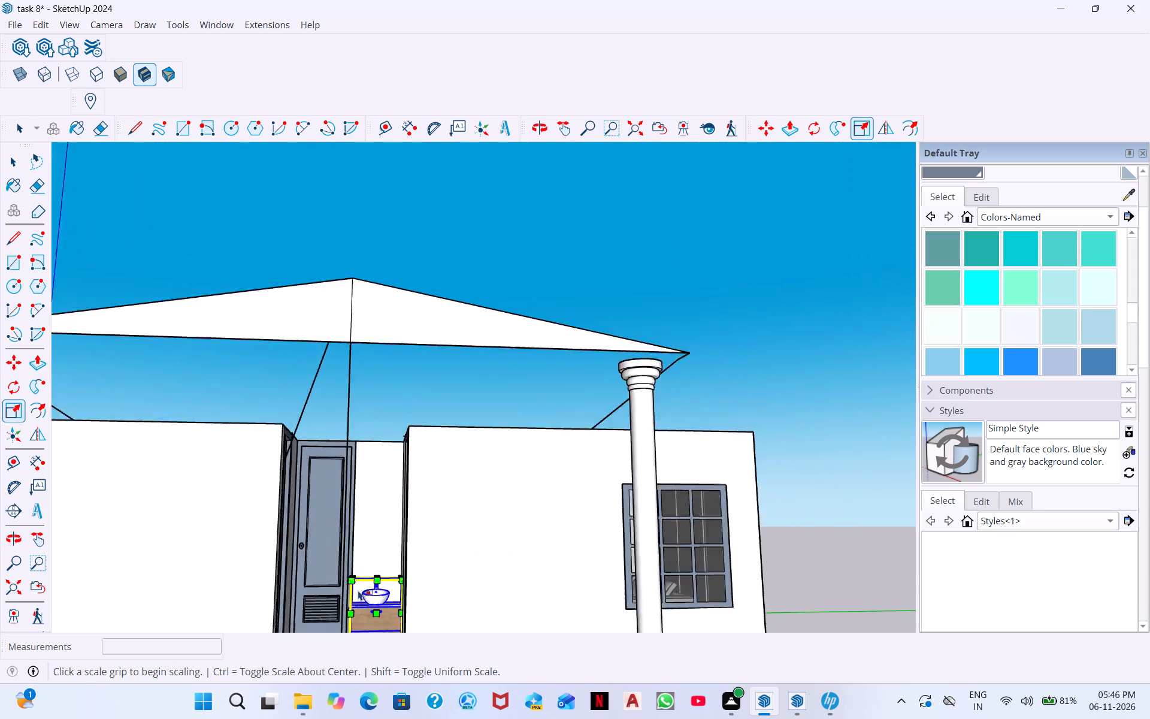
{"action": "scroll", "coordinate": [358, 590], "scroll_direction": "down", "scroll_amount": 5}
{"action": "middle_click_drag", "start_coordinate": [367, 632], "coordinate": [368, 563]}
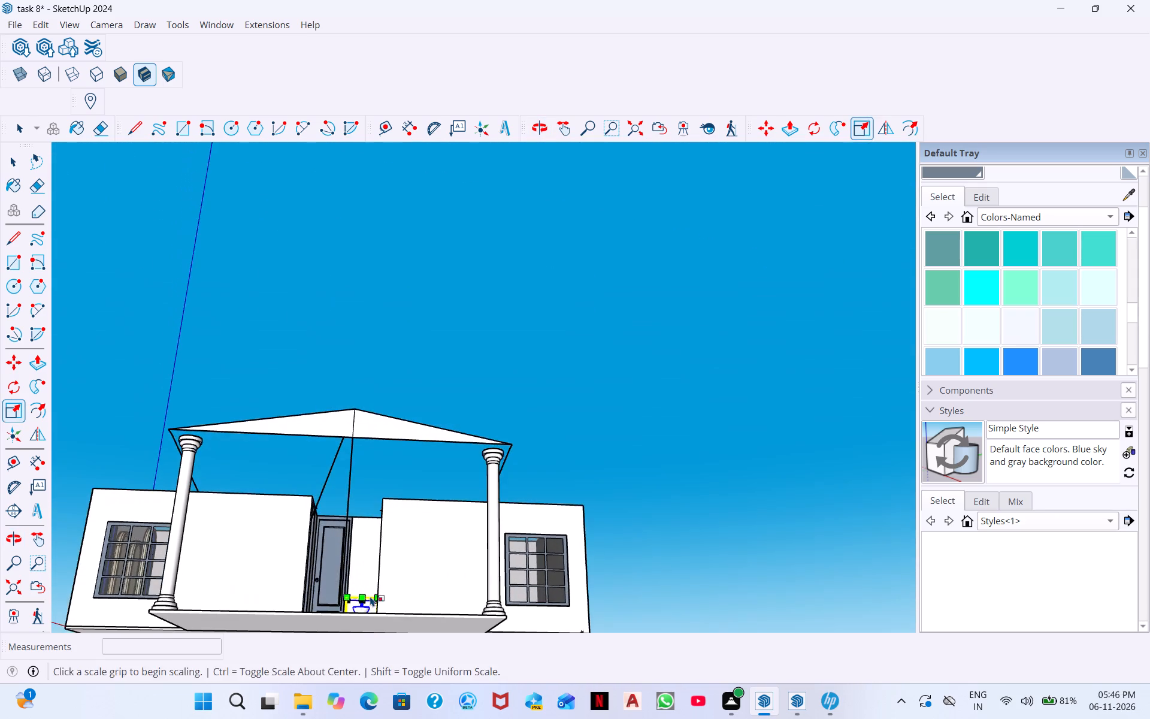
{"action": "middle_click_drag", "start_coordinate": [370, 596], "coordinate": [361, 640]}
{"action": "scroll", "coordinate": [364, 611], "scroll_direction": "down", "scroll_amount": 1}
{"action": "scroll", "coordinate": [371, 632], "scroll_direction": "up", "scroll_amount": 18}
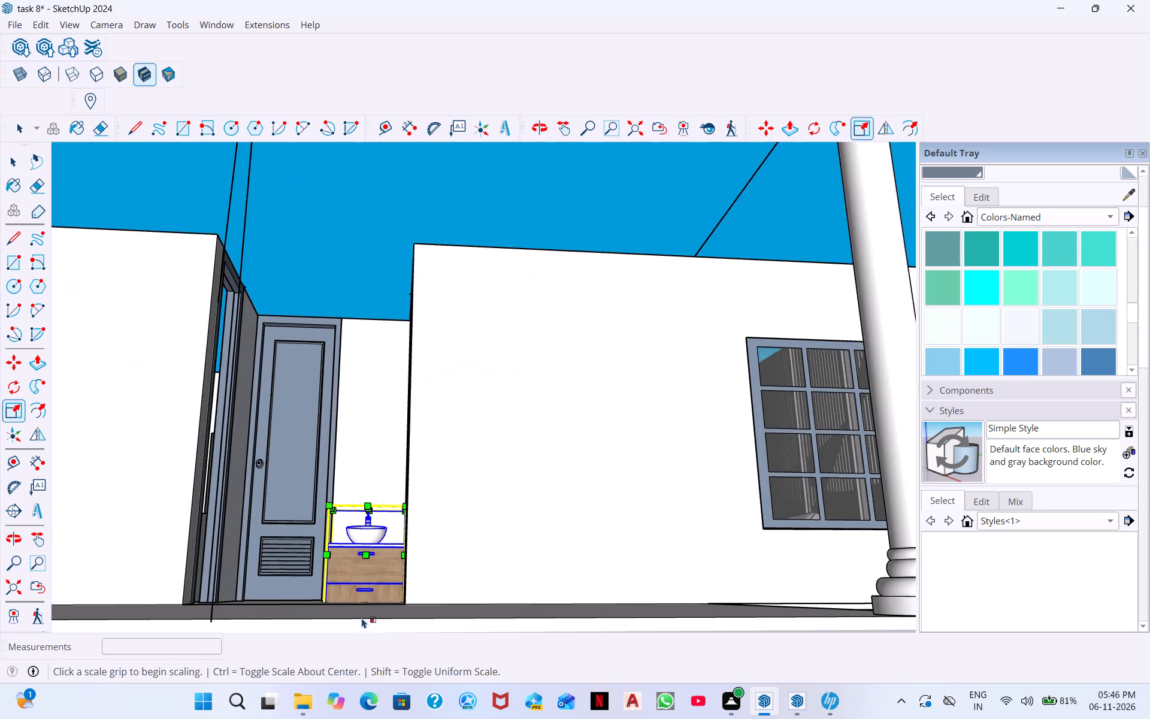
{"action": "middle_click_drag", "start_coordinate": [366, 591], "coordinate": [359, 663]}
{"action": "scroll", "coordinate": [366, 591], "scroll_direction": "up", "scroll_amount": 9}
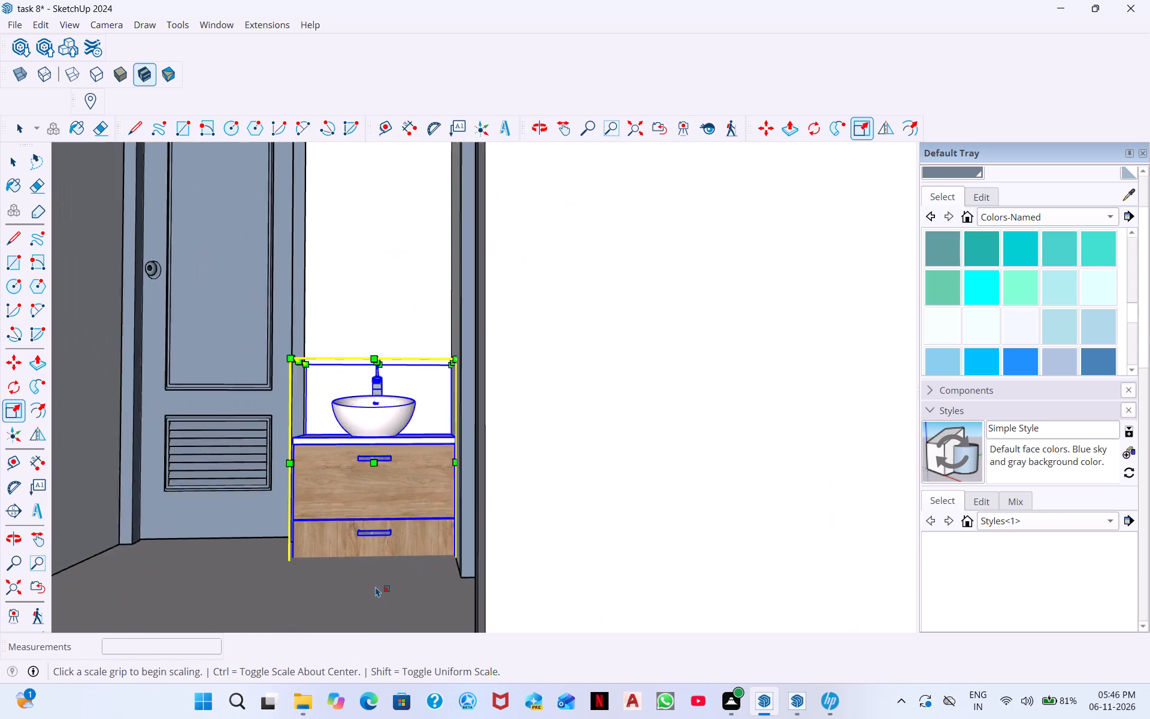
{"action": "scroll", "coordinate": [376, 587], "scroll_direction": "up", "scroll_amount": 2}
{"action": "scroll", "coordinate": [376, 587], "scroll_direction": "down", "scroll_amount": 2}
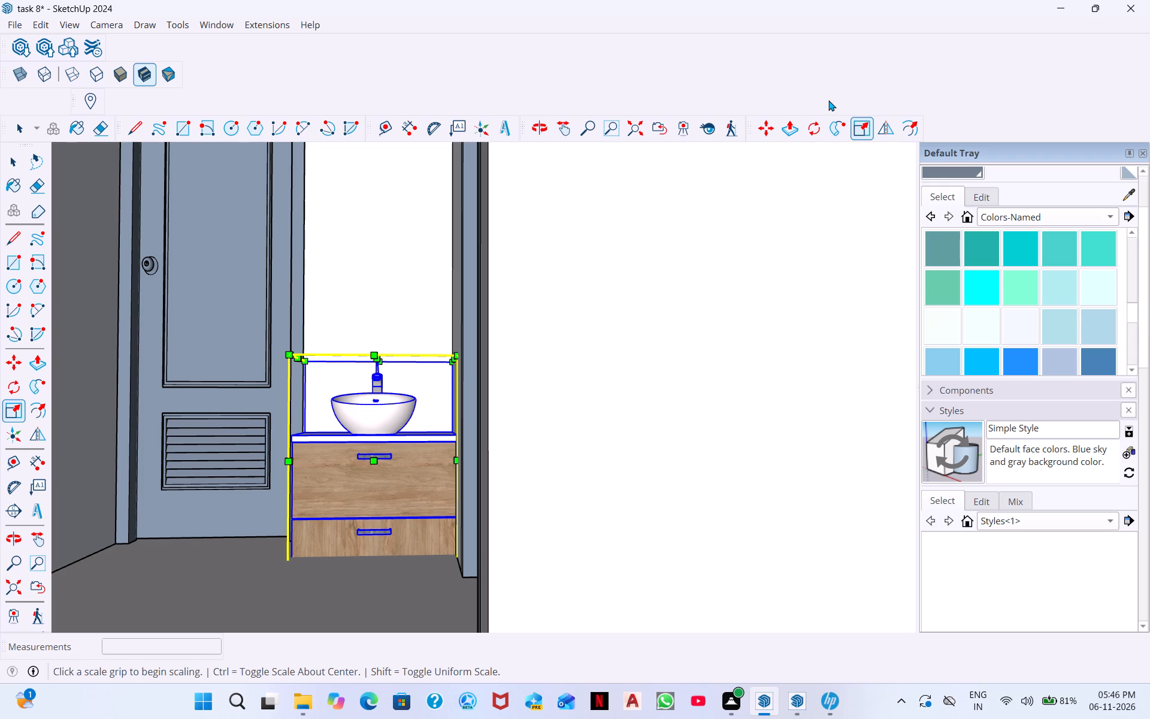
Select the washbasin cabinet and move it about 2 1/4" by its lower drawer front, towards the louvred door.
{"action": "key", "text": "space"}
{"action": "scroll", "coordinate": [311, 343], "scroll_direction": "up", "scroll_amount": 5}
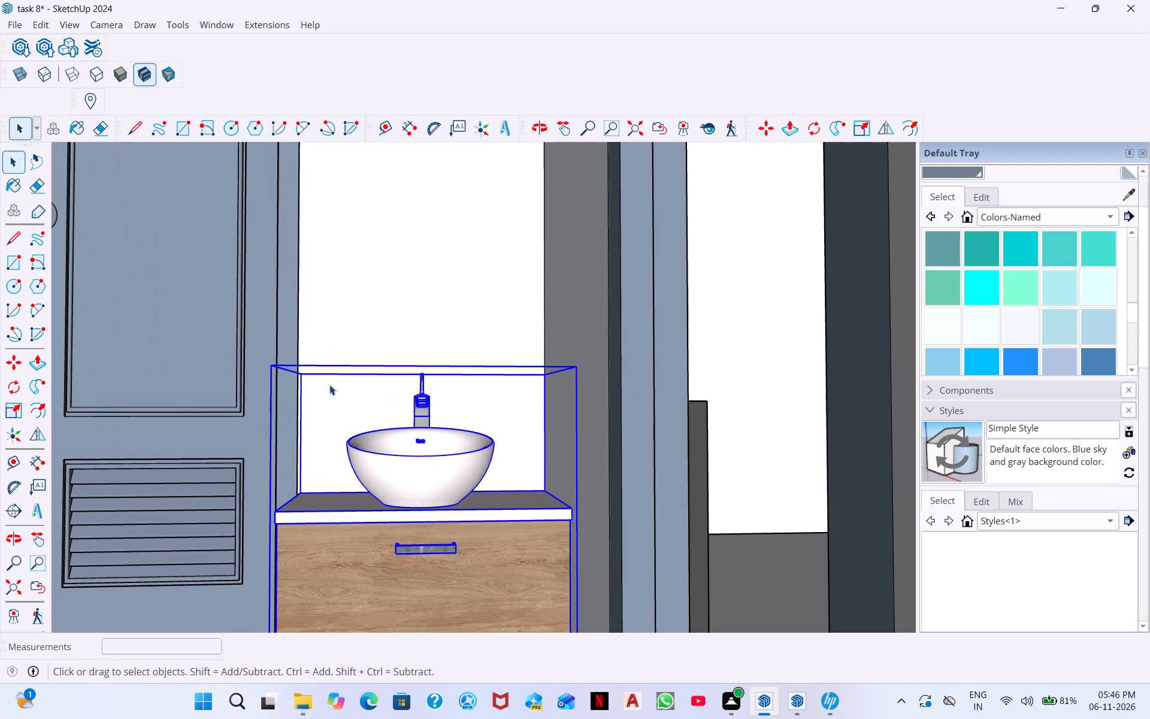
{"action": "left_click", "coordinate": [425, 365]}
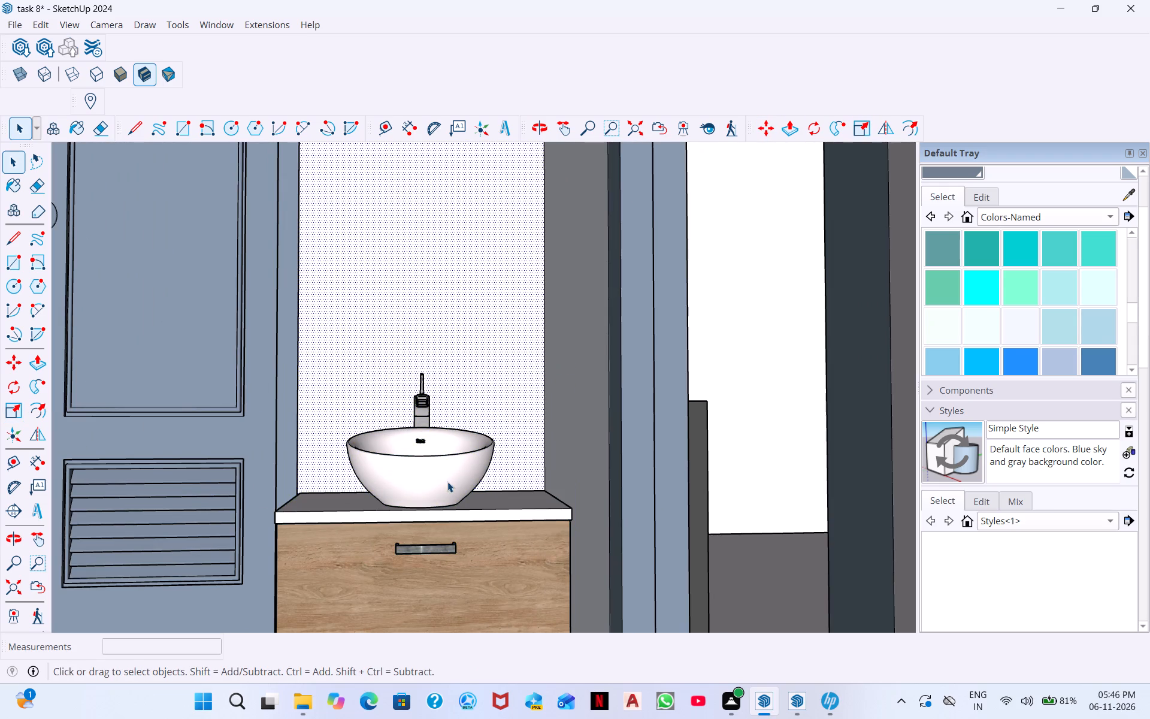
{"action": "left_click", "coordinate": [448, 481]}
{"action": "middle_click_drag", "start_coordinate": [434, 533], "coordinate": [446, 466]}
{"action": "scroll", "coordinate": [446, 466], "scroll_direction": "down", "scroll_amount": 3}
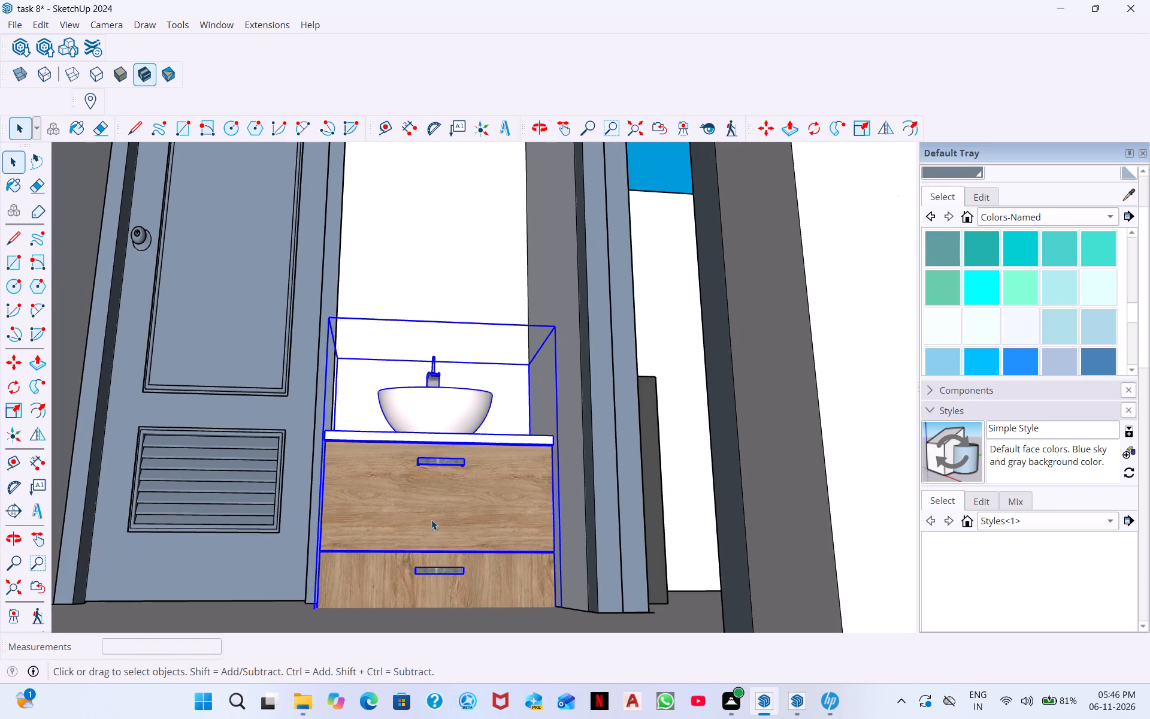
{"action": "left_click", "coordinate": [440, 550]}
{"action": "left_click", "coordinate": [769, 135]}
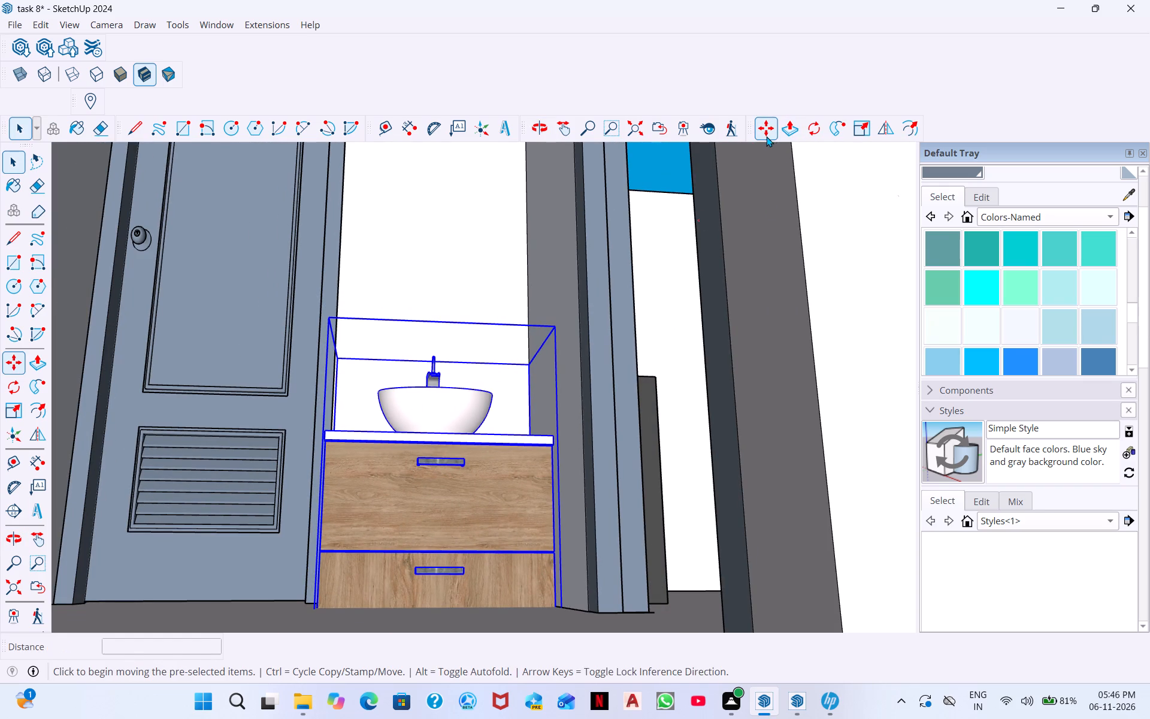
{"action": "left_click", "coordinate": [512, 574]}
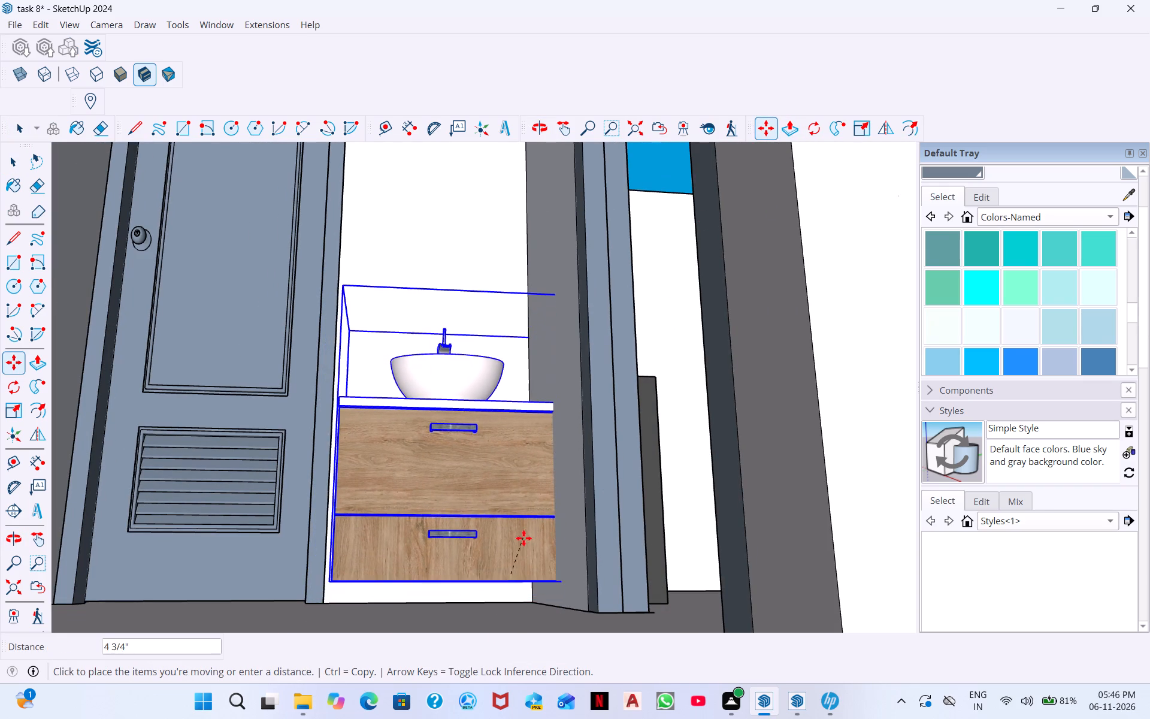
{"action": "left_click", "coordinate": [501, 558]}
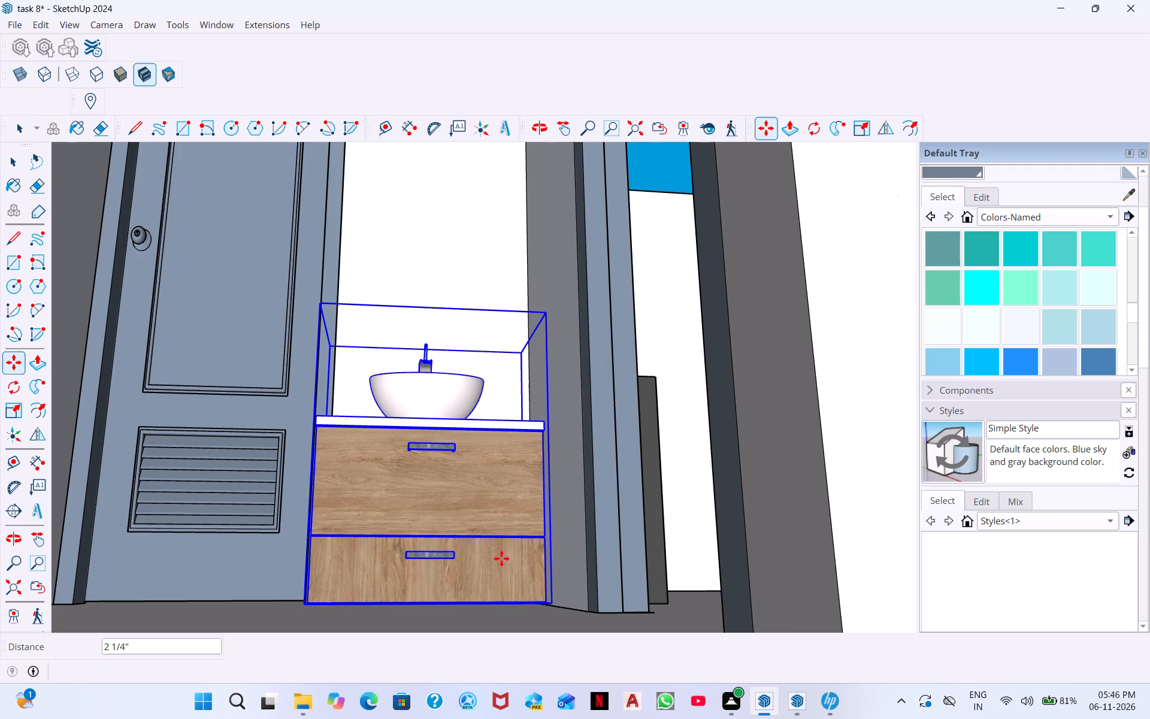
Move the washbasin cabinet about 1/2" by its lower back corner onto the bottom edge beside the louvred door frame.
{"action": "scroll", "coordinate": [435, 509], "scroll_direction": "down", "scroll_amount": 4}
{"action": "scroll", "coordinate": [501, 382], "scroll_direction": "down", "scroll_amount": 1}
{"action": "middle_click_drag", "start_coordinate": [501, 383], "coordinate": [508, 616]}
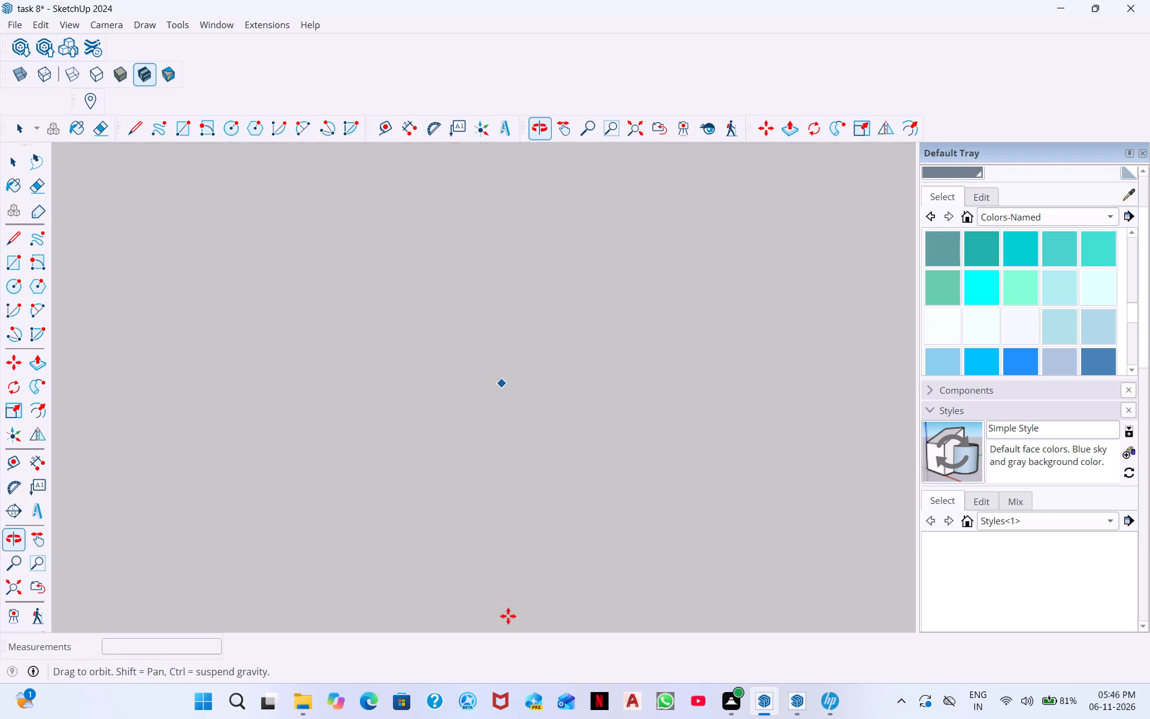
{"action": "middle_click_drag", "start_coordinate": [508, 616], "coordinate": [508, 617]}
{"action": "middle_click_drag", "start_coordinate": [614, 283], "coordinate": [644, 180]}
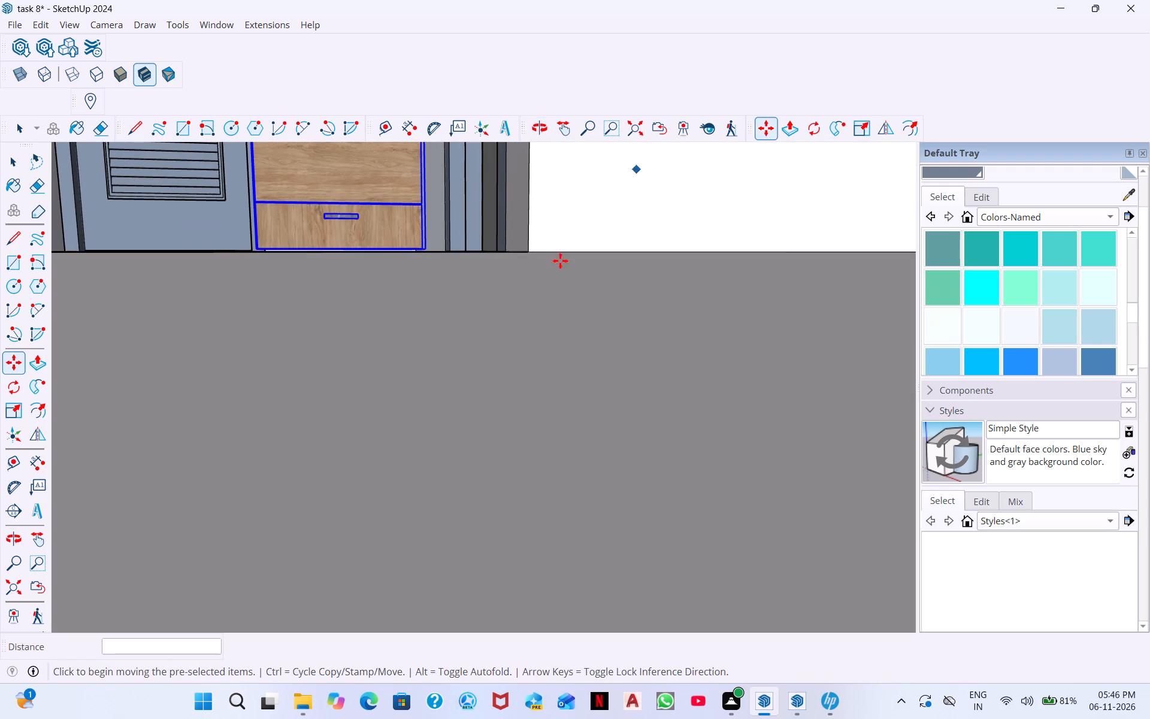
{"action": "middle_click_drag", "start_coordinate": [542, 294], "coordinate": [528, 226]}
{"action": "middle_click_drag", "start_coordinate": [460, 310], "coordinate": [523, 309]}
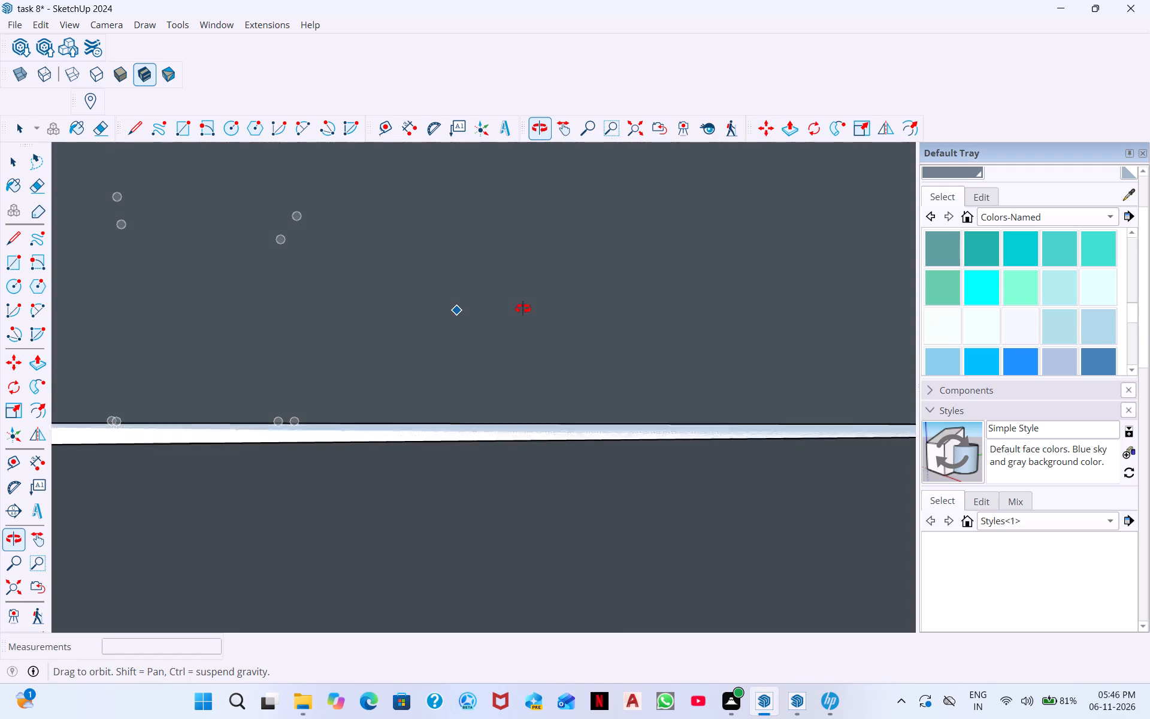
{"action": "middle_click_drag", "start_coordinate": [523, 309], "coordinate": [488, 360]}
{"action": "scroll", "coordinate": [357, 312], "scroll_direction": "up", "scroll_amount": 5}
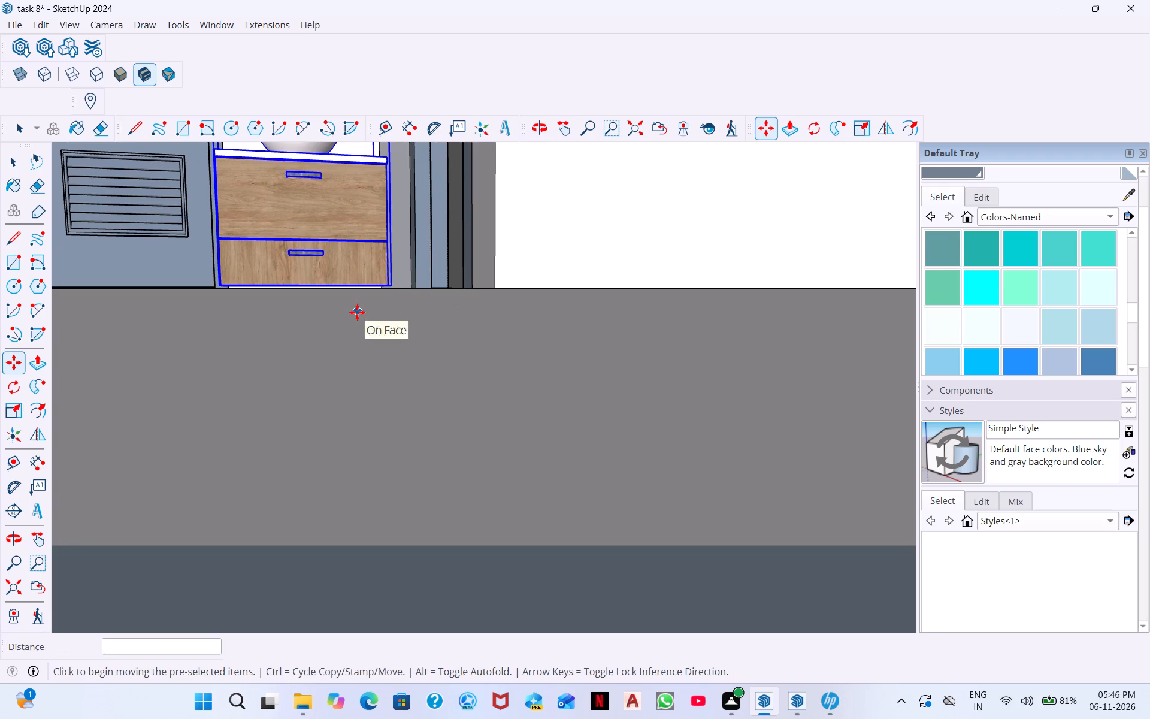
{"action": "middle_click_drag", "start_coordinate": [355, 305], "coordinate": [352, 336]}
{"action": "scroll", "coordinate": [340, 307], "scroll_direction": "down", "scroll_amount": 14}
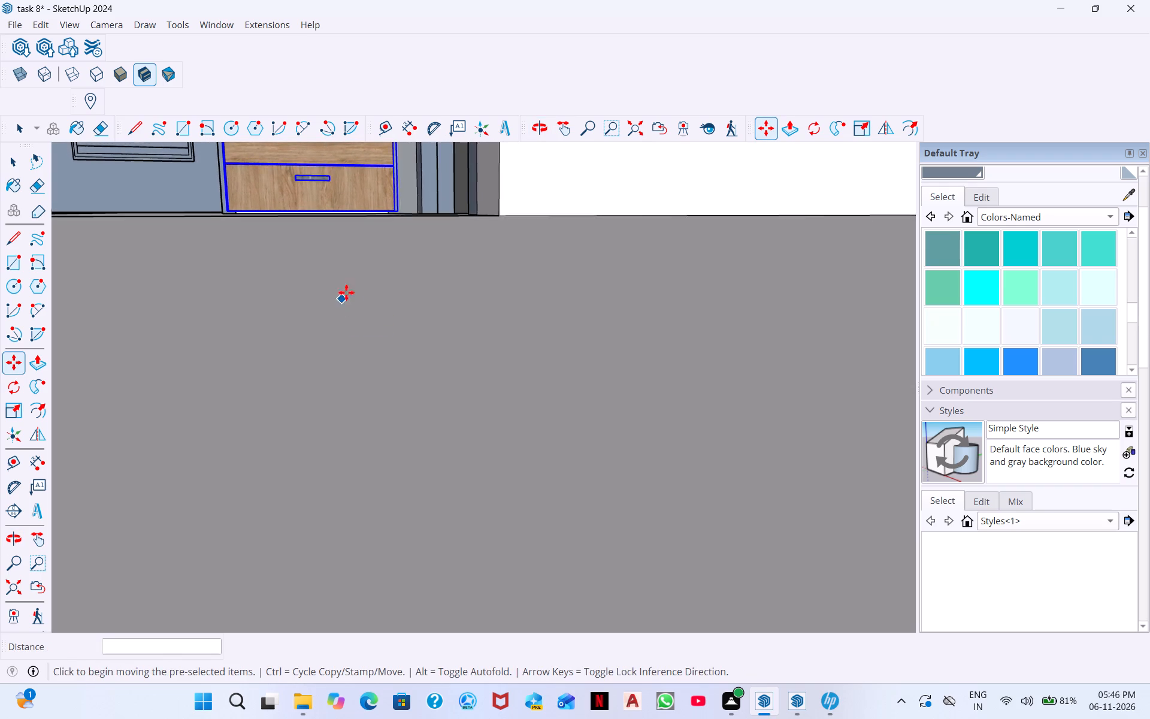
{"action": "scroll", "coordinate": [346, 292], "scroll_direction": "down", "scroll_amount": 20}
{"action": "middle_click_drag", "start_coordinate": [270, 210], "coordinate": [269, 214]}
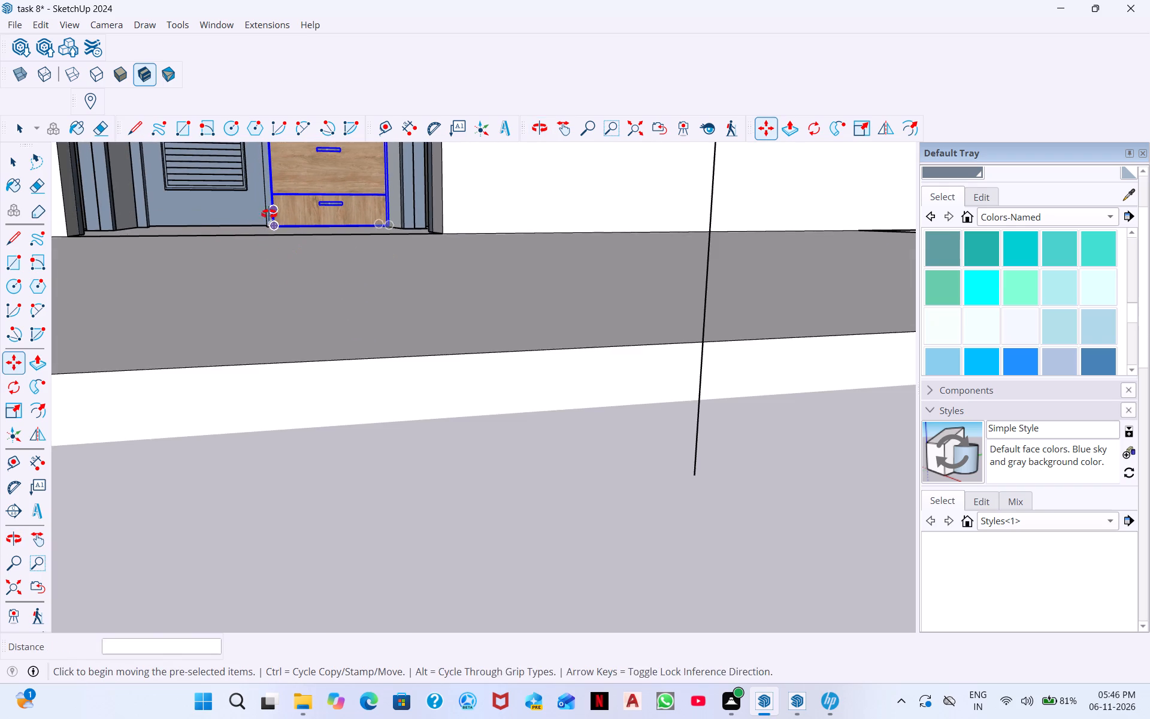
{"action": "middle_click_drag", "start_coordinate": [269, 214], "coordinate": [262, 295]}
{"action": "scroll", "coordinate": [283, 235], "scroll_direction": "up", "scroll_amount": 9}
{"action": "scroll", "coordinate": [286, 228], "scroll_direction": "down", "scroll_amount": 2}
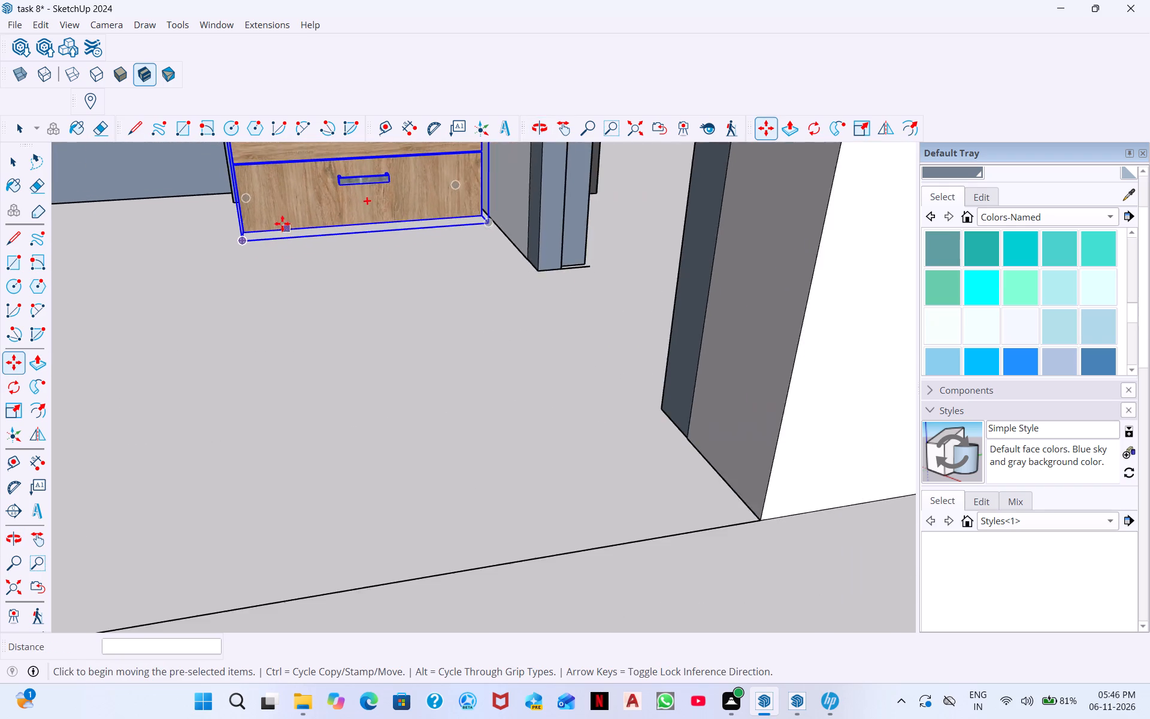
{"action": "scroll", "coordinate": [282, 223], "scroll_direction": "down", "scroll_amount": 2}
{"action": "scroll", "coordinate": [294, 209], "scroll_direction": "up", "scroll_amount": 1}
{"action": "middle_click_drag", "start_coordinate": [294, 209], "coordinate": [378, 180]}
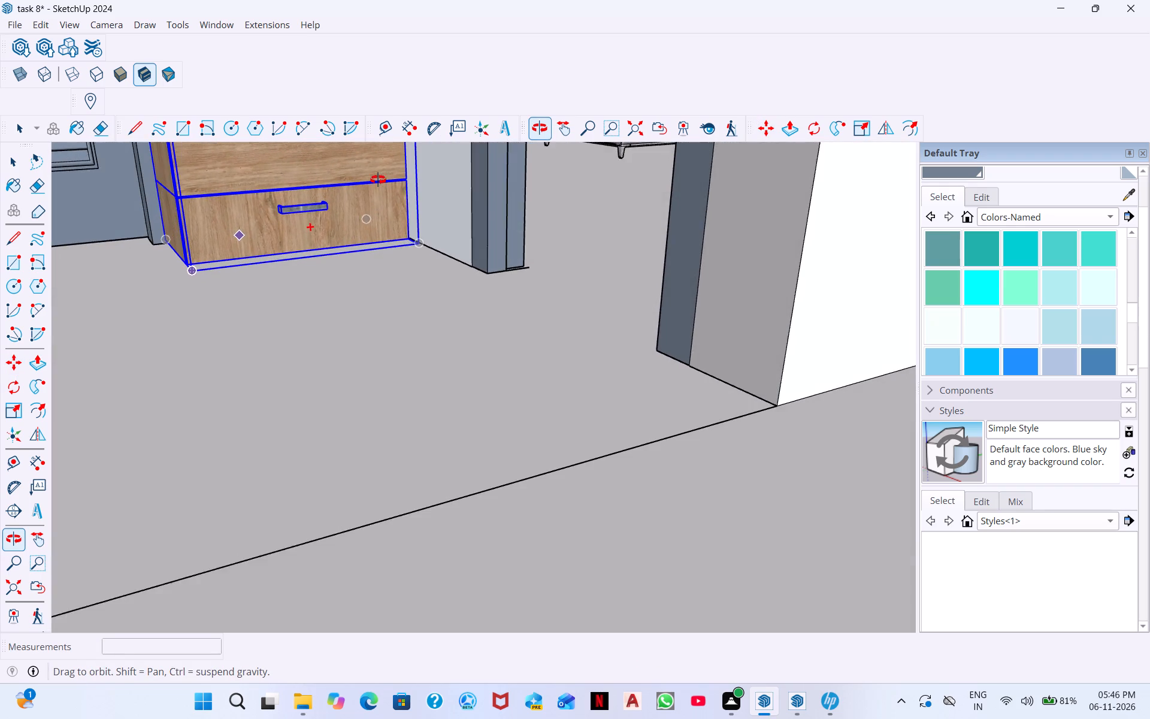
{"action": "middle_click_drag", "start_coordinate": [378, 180], "coordinate": [388, 179]}
{"action": "scroll", "coordinate": [123, 206], "scroll_direction": "up", "scroll_amount": 3}
{"action": "scroll", "coordinate": [330, 225], "scroll_direction": "up", "scroll_amount": 4}
{"action": "middle_click_drag", "start_coordinate": [246, 264], "coordinate": [237, 200]}
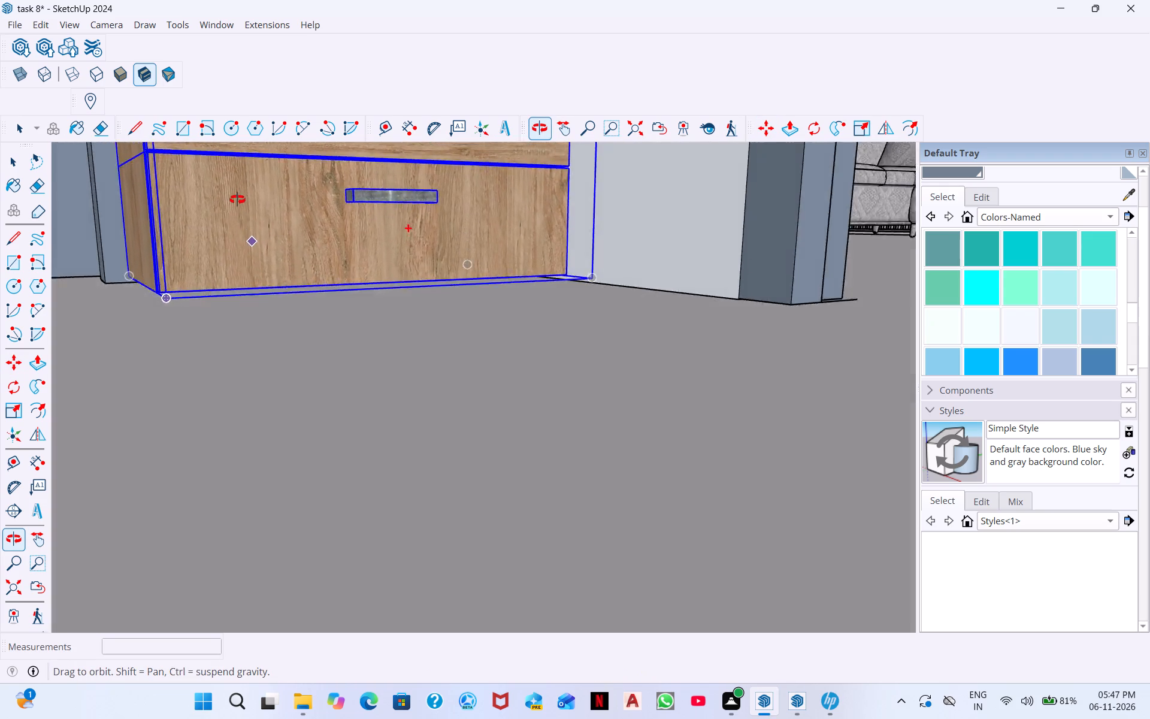
{"action": "middle_click_drag", "start_coordinate": [237, 200], "coordinate": [238, 200]}
{"action": "scroll", "coordinate": [128, 284], "scroll_direction": "up", "scroll_amount": 2}
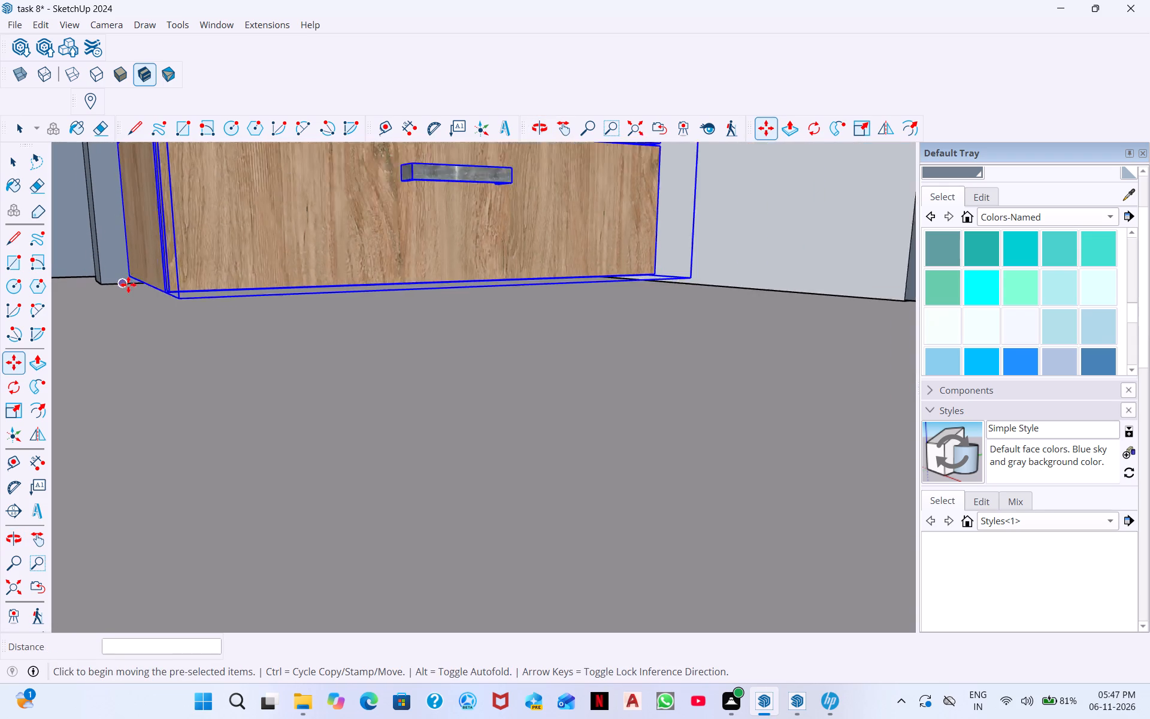
{"action": "scroll", "coordinate": [128, 285], "scroll_direction": "up", "scroll_amount": 17}
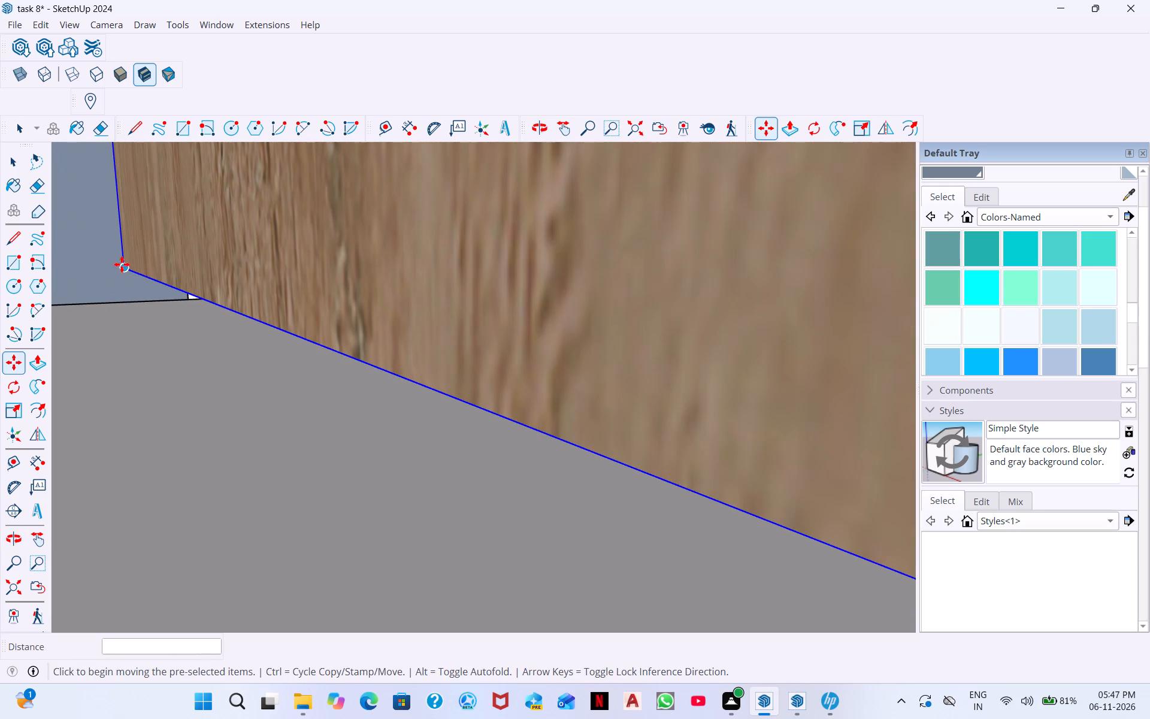
{"action": "left_click", "coordinate": [126, 264]}
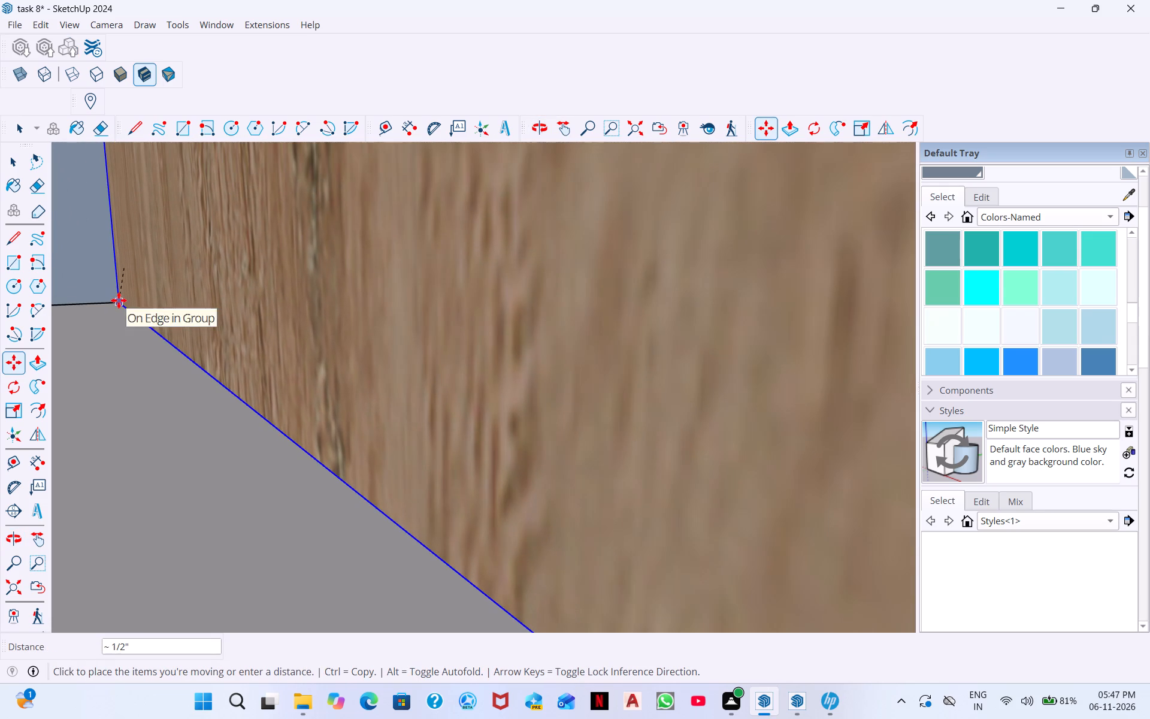
{"action": "left_click", "coordinate": [119, 300]}
Examine how the washbasin cabinet sits on the floor and against the hallway walls, in close-up and in the whole house.
{"action": "scroll", "coordinate": [119, 301], "scroll_direction": "down", "scroll_amount": 18}
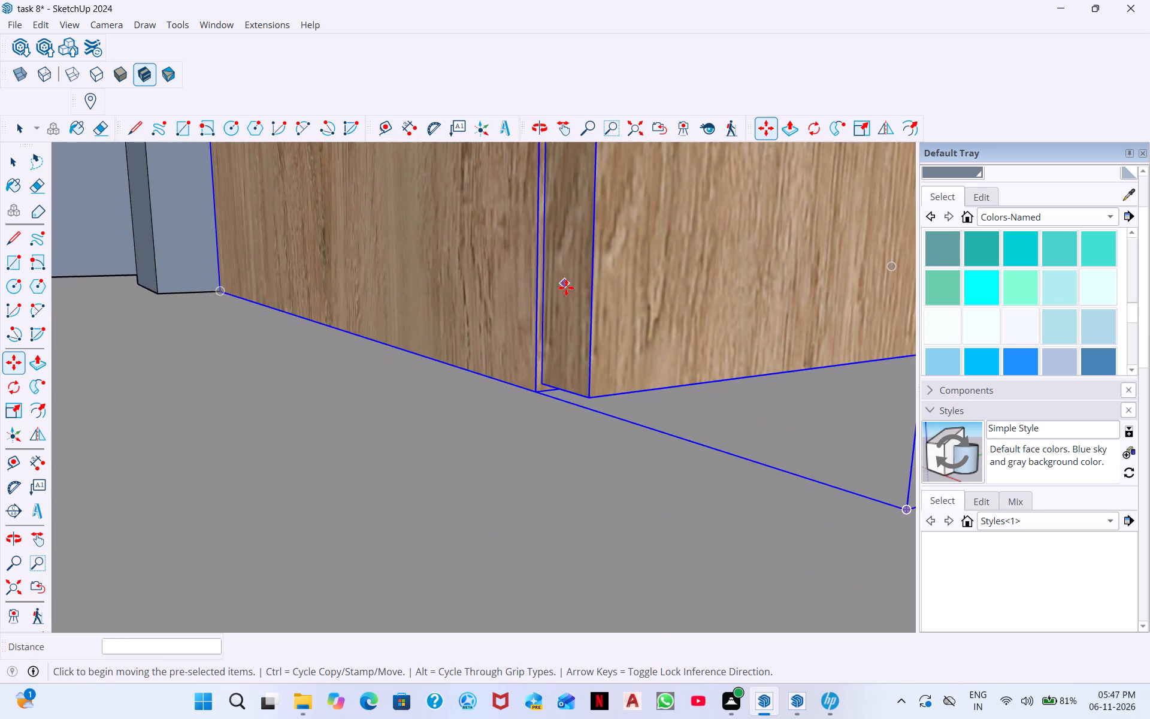
{"action": "middle_click_drag", "start_coordinate": [567, 345], "coordinate": [568, 357]}
{"action": "scroll", "coordinate": [568, 357], "scroll_direction": "down", "scroll_amount": 8}
{"action": "middle_click_drag", "start_coordinate": [594, 314], "coordinate": [586, 361]}
{"action": "scroll", "coordinate": [586, 361], "scroll_direction": "down", "scroll_amount": 4}
{"action": "scroll", "coordinate": [588, 314], "scroll_direction": "up", "scroll_amount": 2}
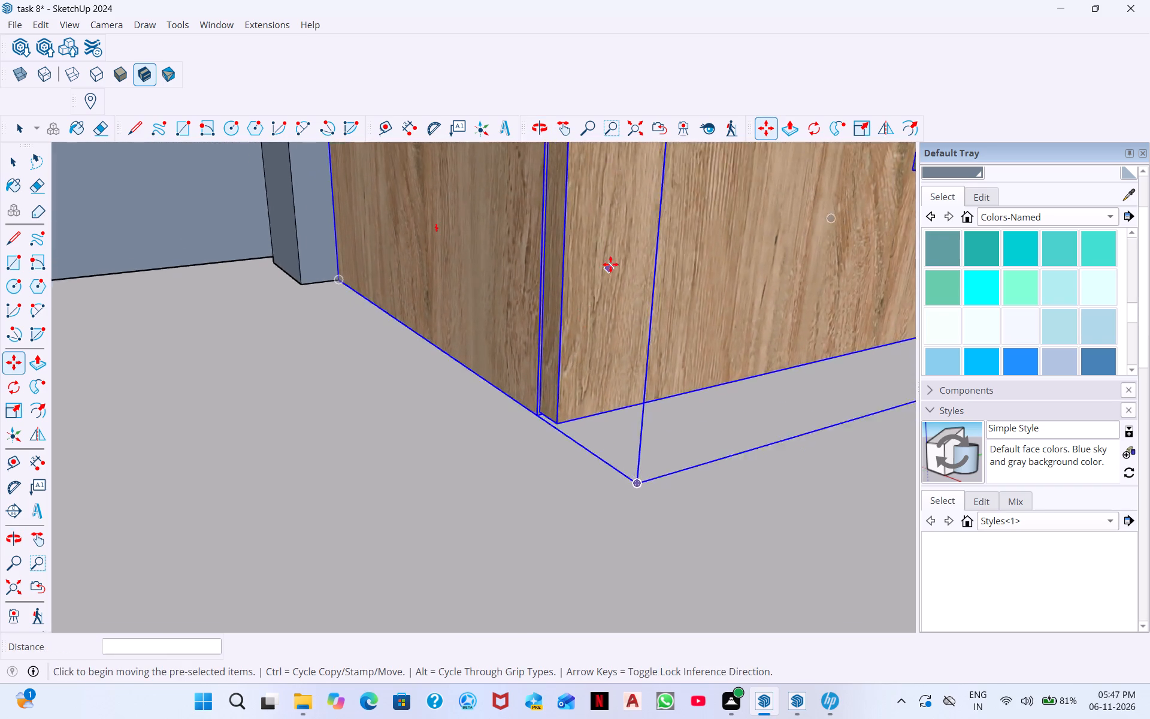
{"action": "scroll", "coordinate": [610, 265], "scroll_direction": "down", "scroll_amount": 19}
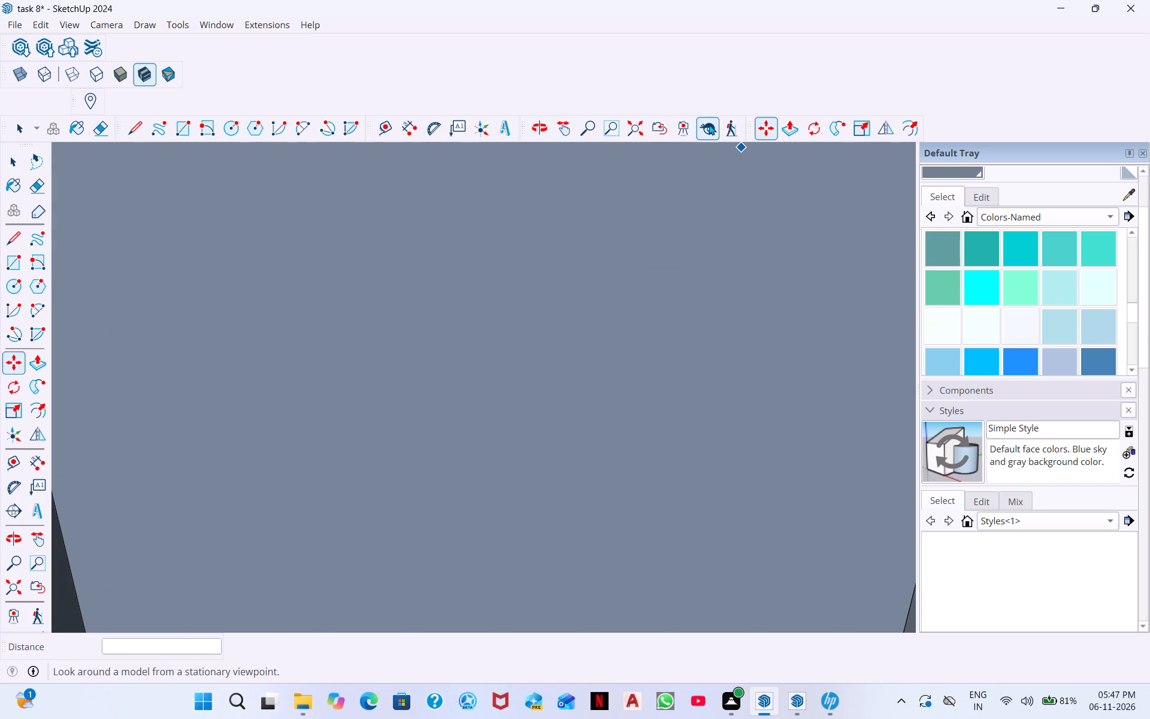
{"action": "left_click", "coordinate": [640, 129]}
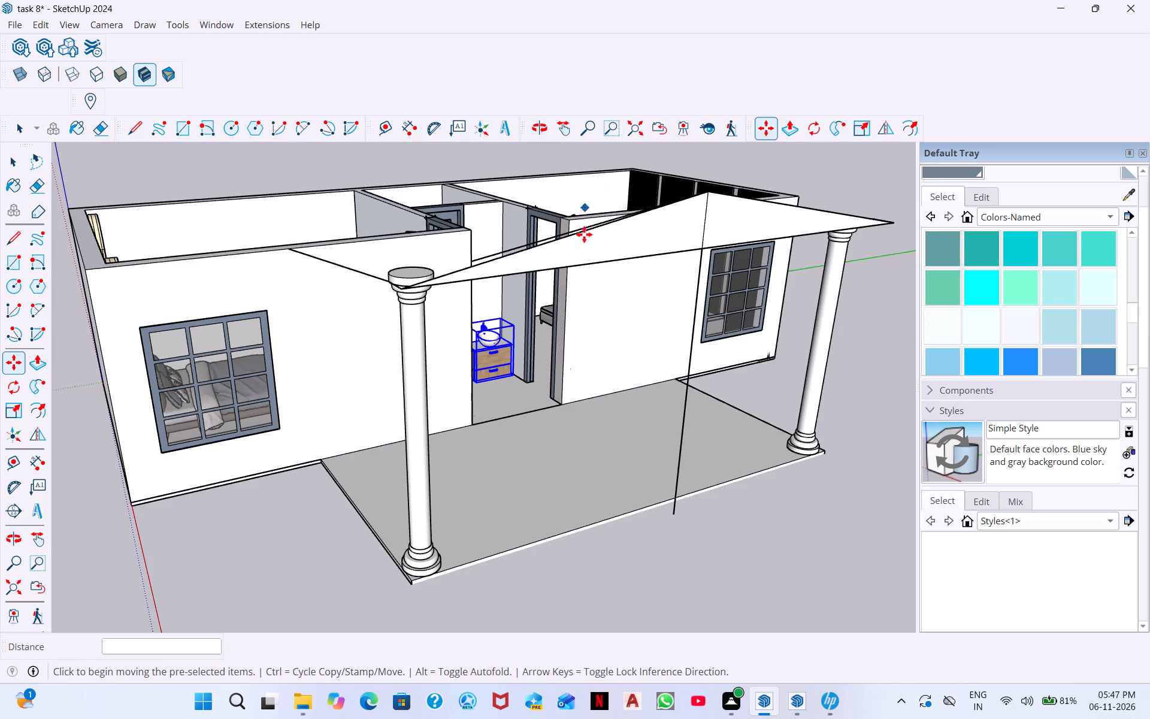
{"action": "scroll", "coordinate": [541, 336], "scroll_direction": "up", "scroll_amount": 7}
{"action": "scroll", "coordinate": [446, 311], "scroll_direction": "up", "scroll_amount": 10}
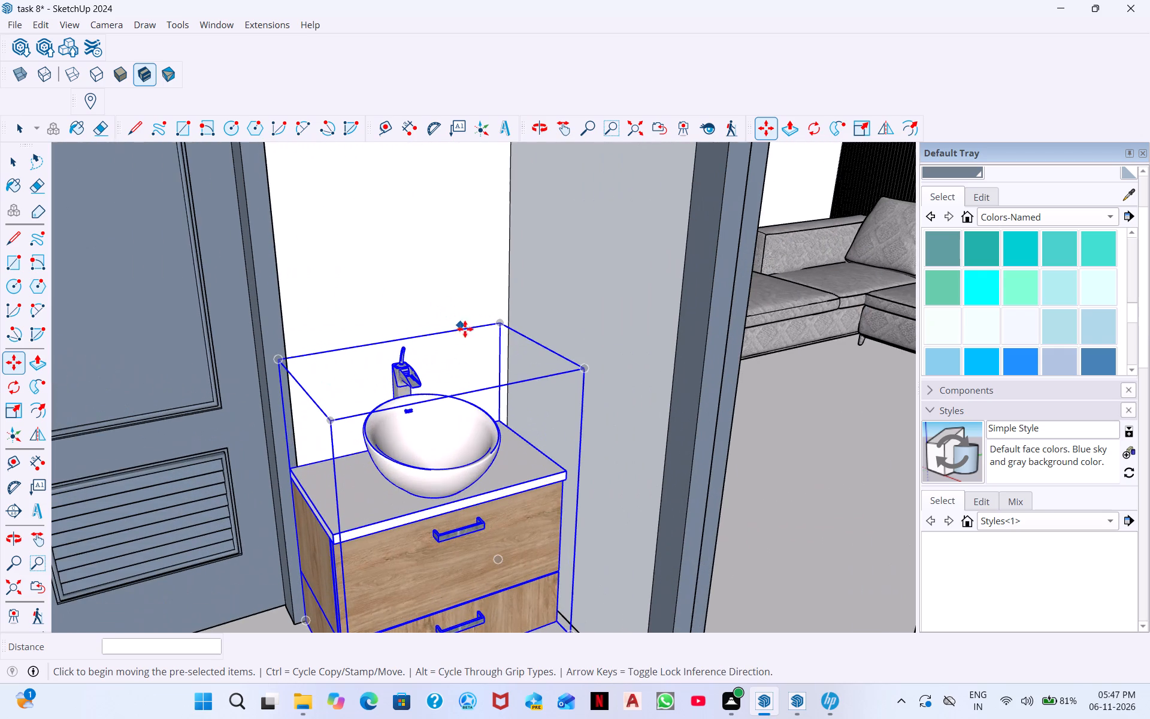
Move the washbasin cabinet slightly by its countertop's side edge, towards the side wall opposite the louvred door.
{"action": "middle_click_drag", "start_coordinate": [509, 422], "coordinate": [409, 443]}
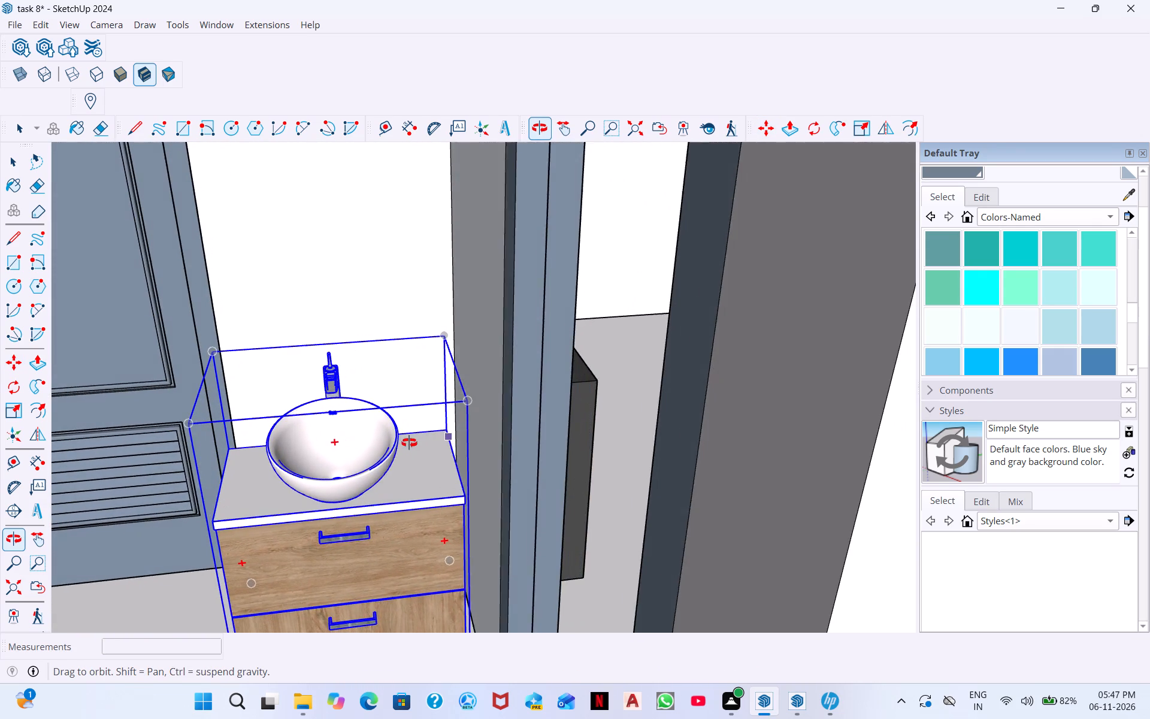
{"action": "middle_click_drag", "start_coordinate": [409, 443], "coordinate": [392, 433]}
{"action": "scroll", "coordinate": [438, 441], "scroll_direction": "up", "scroll_amount": 5}
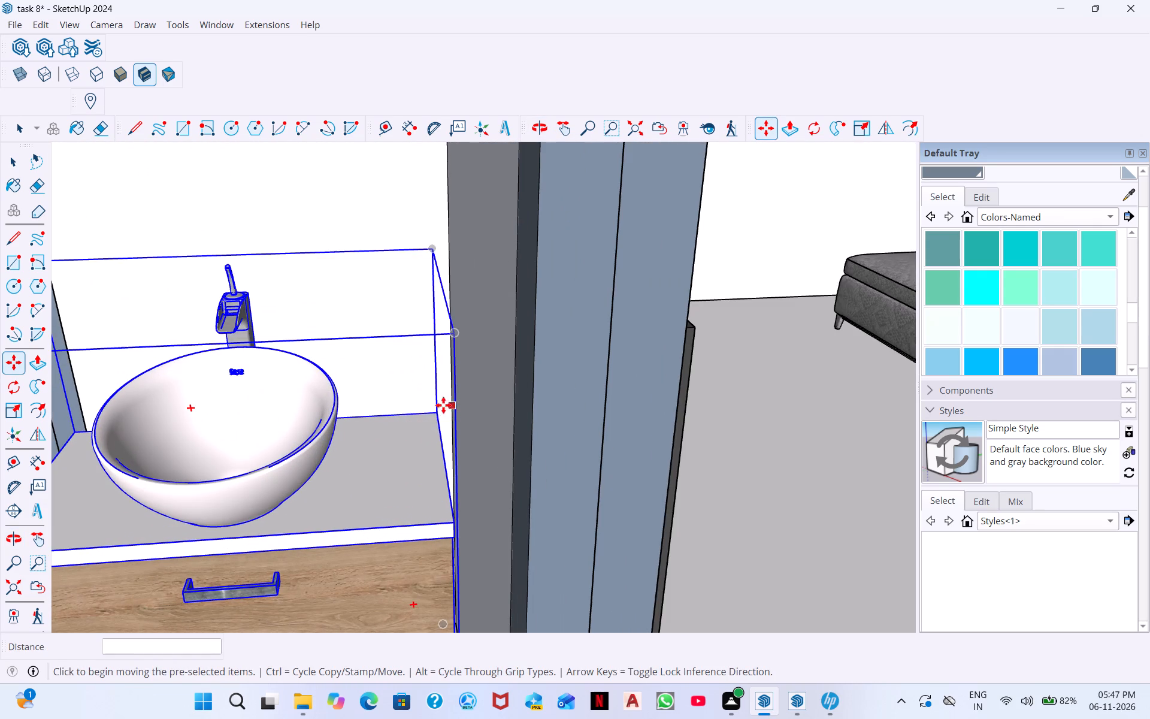
{"action": "left_click", "coordinate": [441, 451]}
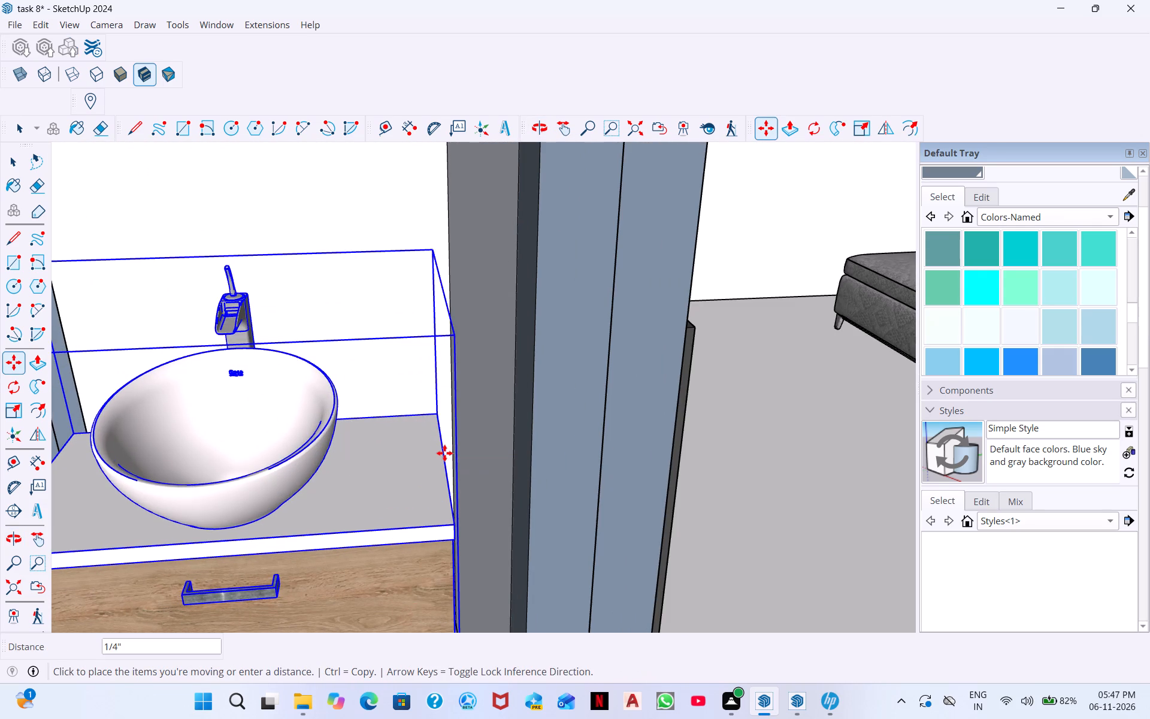
{"action": "left_click", "coordinate": [459, 449]}
Examine the moved washbasin cabinet against the floor, back wall and side wall of the hallway corner, with the cabinet deselected.
{"action": "scroll", "coordinate": [371, 425], "scroll_direction": "down", "scroll_amount": 3}
{"action": "scroll", "coordinate": [264, 465], "scroll_direction": "down", "scroll_amount": 2}
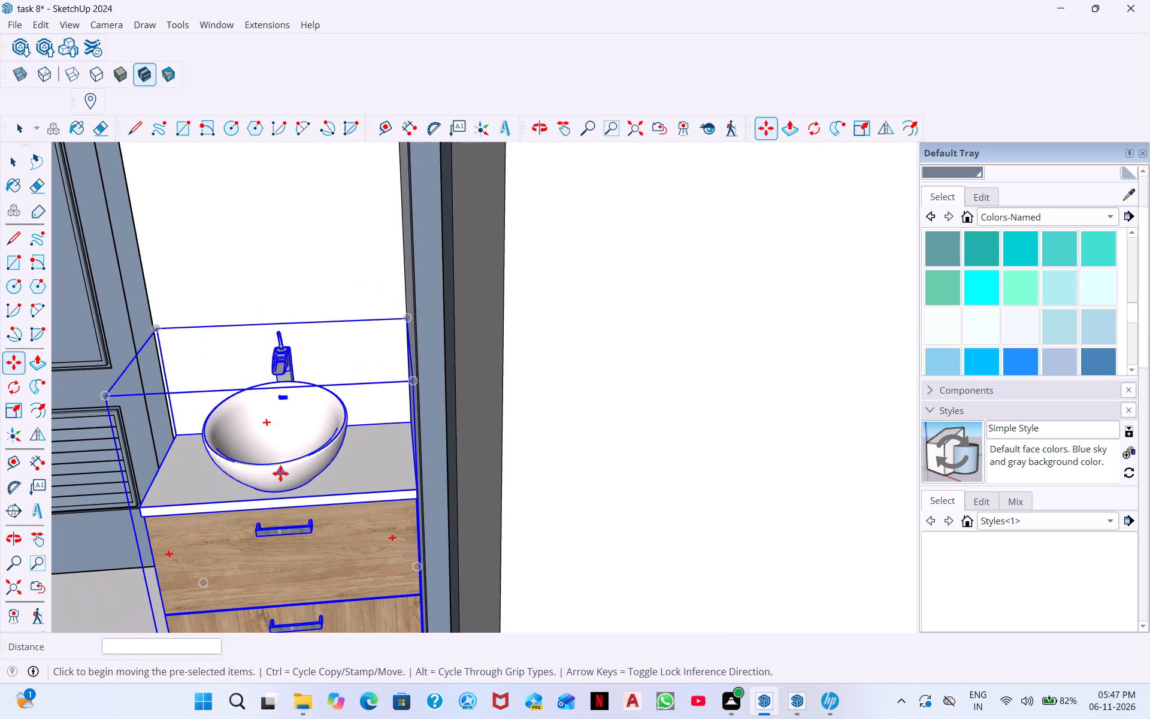
{"action": "middle_click_drag", "start_coordinate": [274, 512], "coordinate": [290, 602]}
{"action": "middle_click_drag", "start_coordinate": [308, 552], "coordinate": [322, 488]}
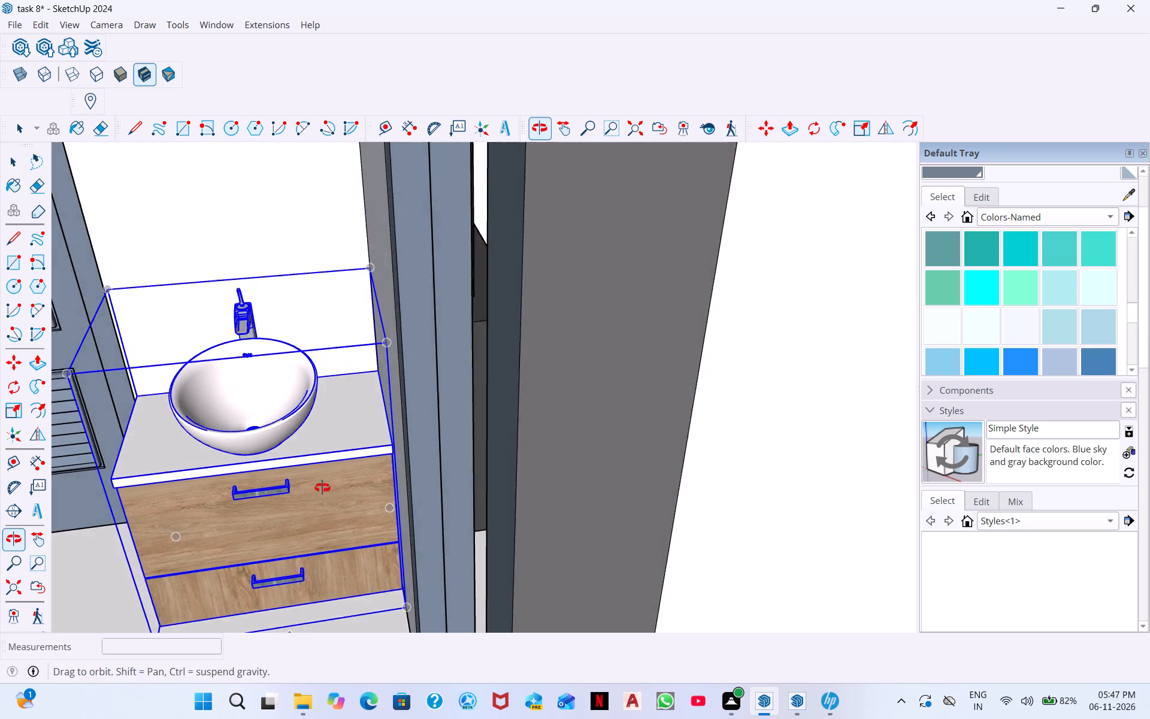
{"action": "middle_click_drag", "start_coordinate": [322, 488], "coordinate": [325, 484]}
{"action": "scroll", "coordinate": [172, 523], "scroll_direction": "up", "scroll_amount": 4}
{"action": "middle_click_drag", "start_coordinate": [138, 524], "coordinate": [279, 387]}
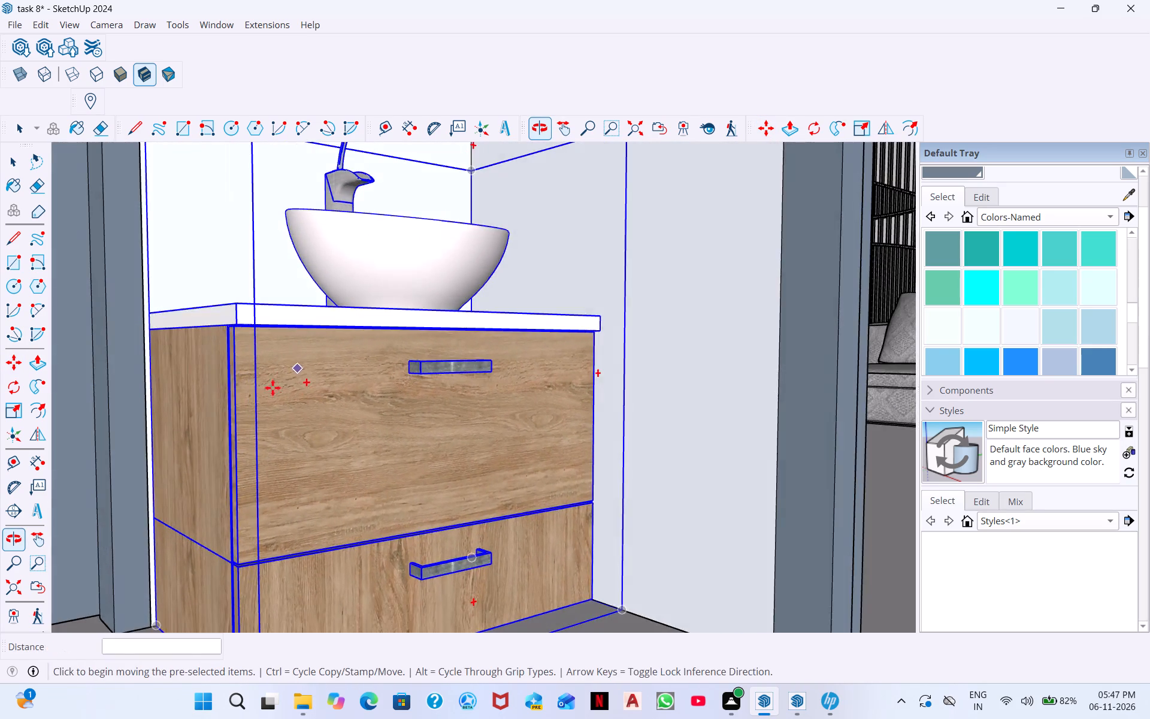
{"action": "scroll", "coordinate": [159, 503], "scroll_direction": "down", "scroll_amount": 7}
{"action": "middle_click_drag", "start_coordinate": [184, 570], "coordinate": [232, 452]}
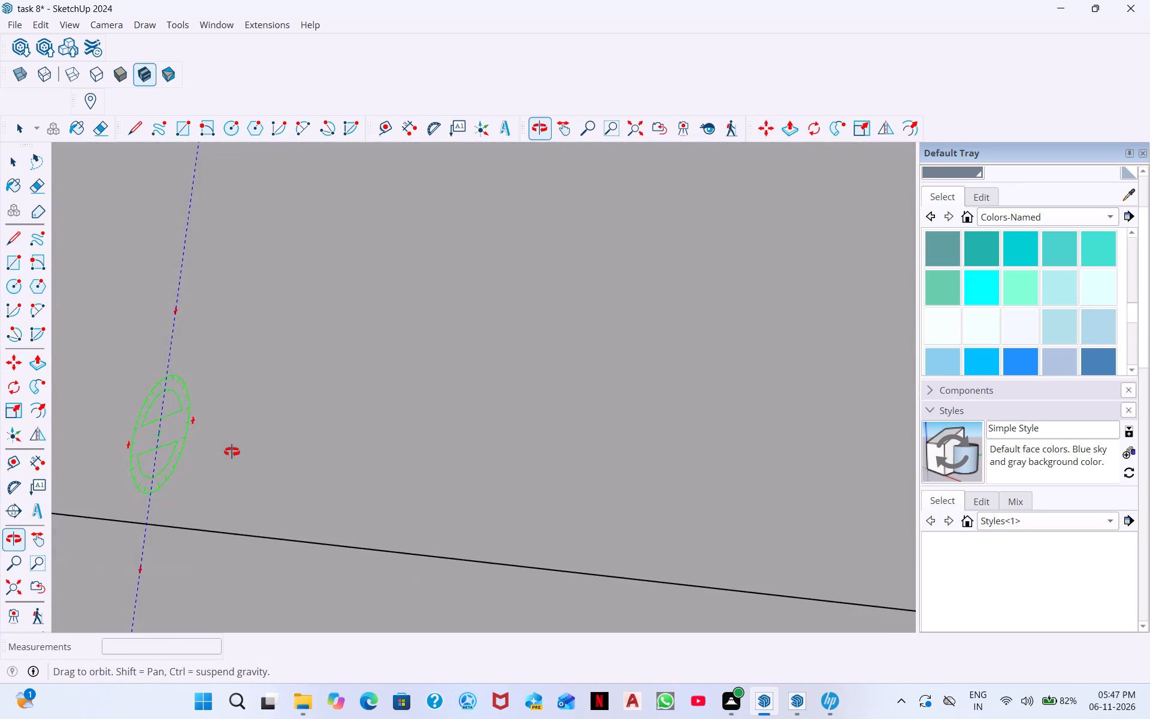
{"action": "middle_click_drag", "start_coordinate": [232, 452], "coordinate": [202, 561]}
{"action": "scroll", "coordinate": [353, 444], "scroll_direction": "down", "scroll_amount": 2}
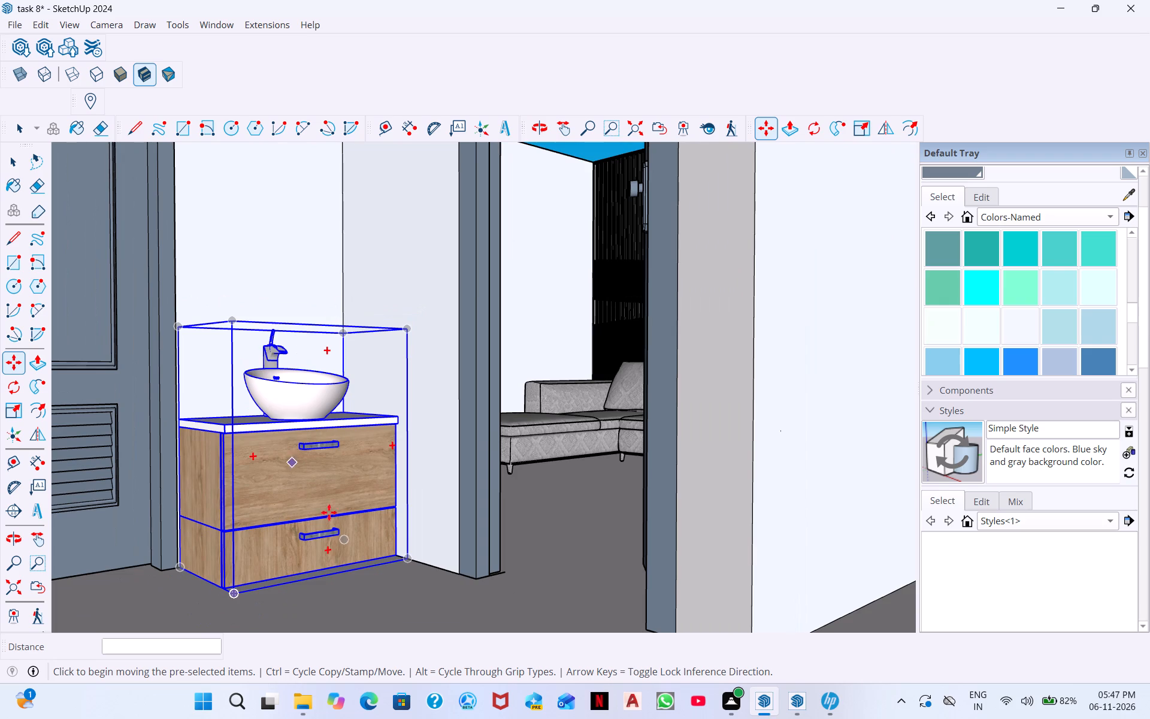
{"action": "key", "text": "space"}
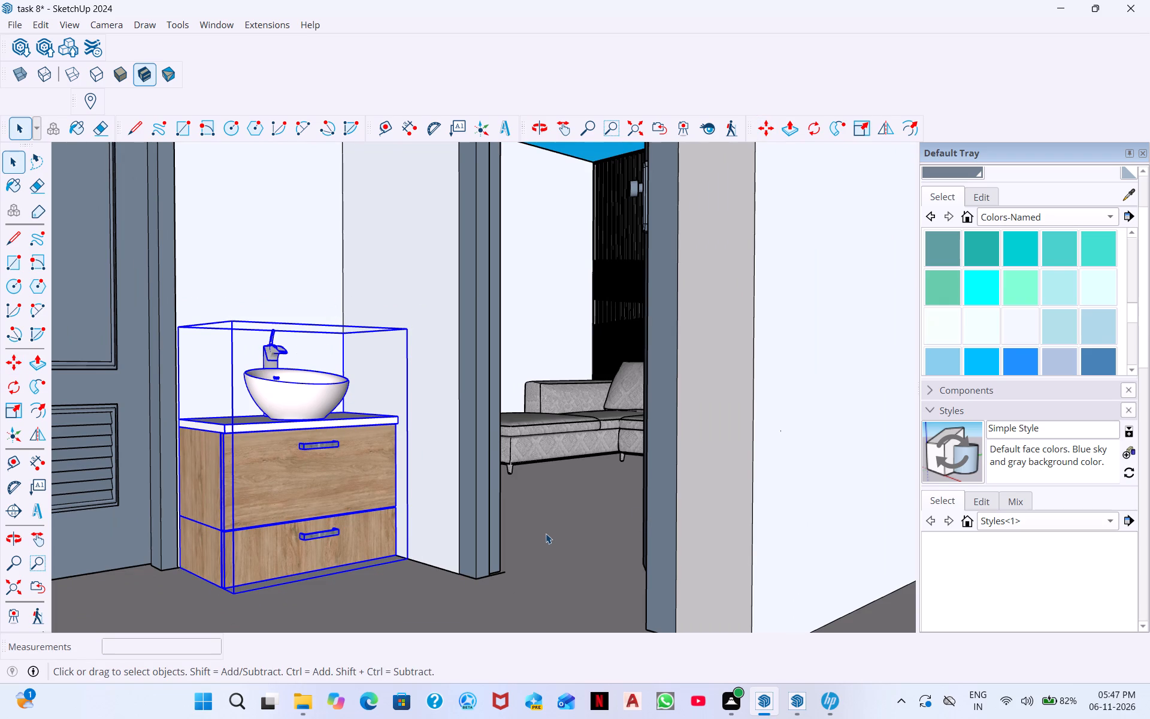
{"action": "key", "text": "space"}
{"action": "left_click", "coordinate": [389, 262]}
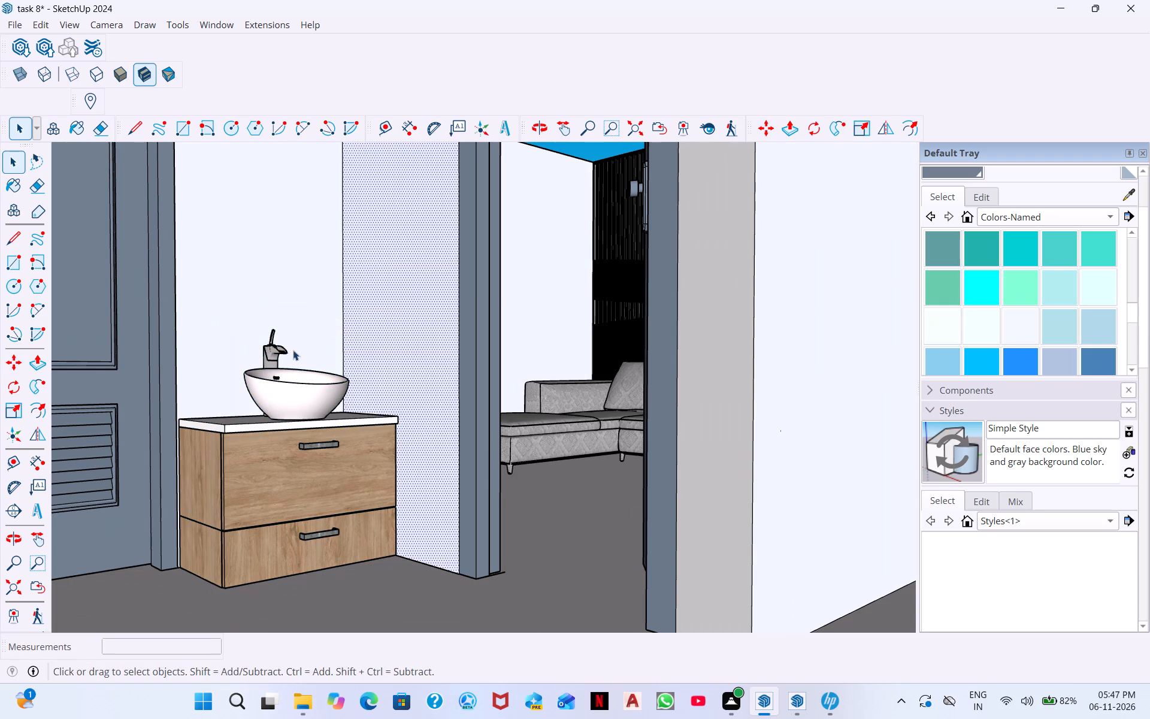
{"action": "left_click", "coordinate": [296, 348]}
Select the washbasin cabinet and scale it upwards along the blue axis to about 1.5 times its height.
{"action": "middle_click_drag", "start_coordinate": [330, 378], "coordinate": [192, 407]}
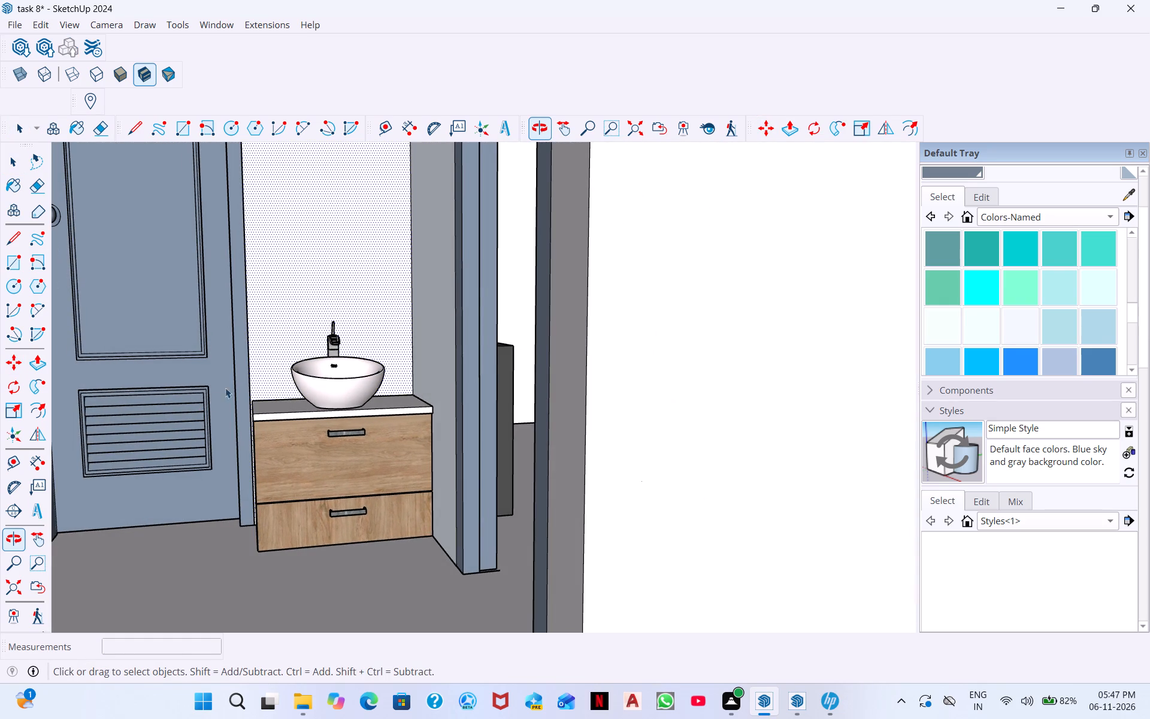
{"action": "scroll", "coordinate": [339, 417], "scroll_direction": "up", "scroll_amount": 5}
{"action": "left_click", "coordinate": [361, 458]}
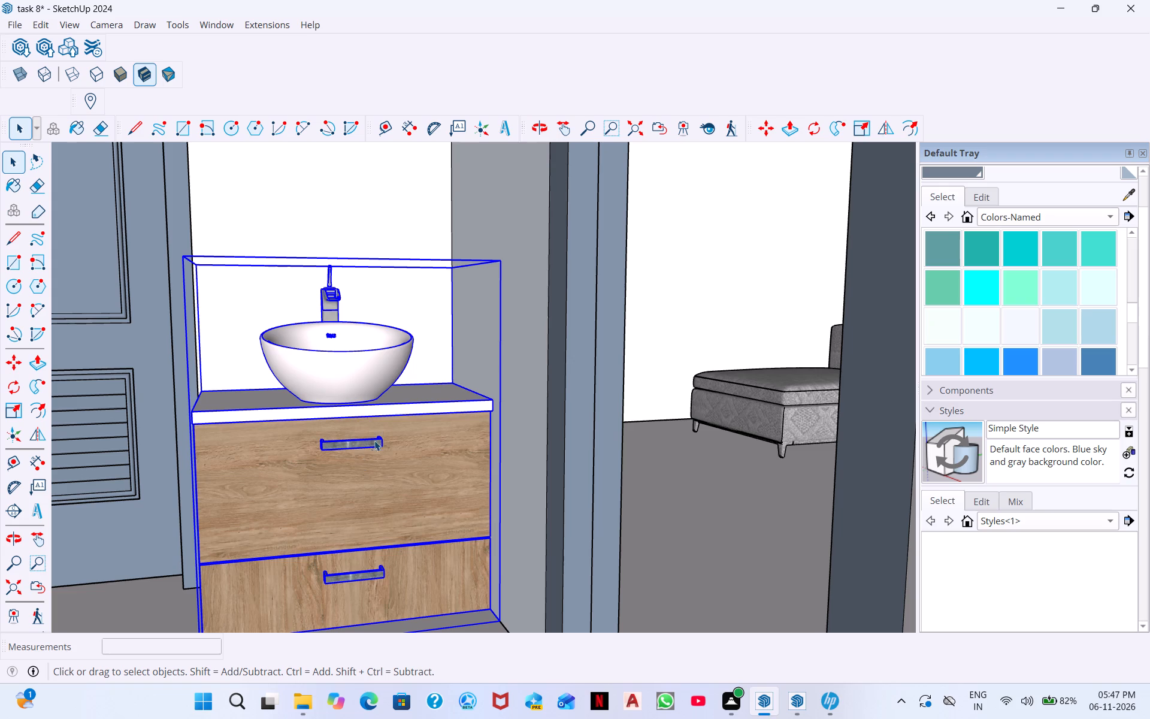
{"action": "middle_click_drag", "start_coordinate": [358, 314], "coordinate": [345, 350]}
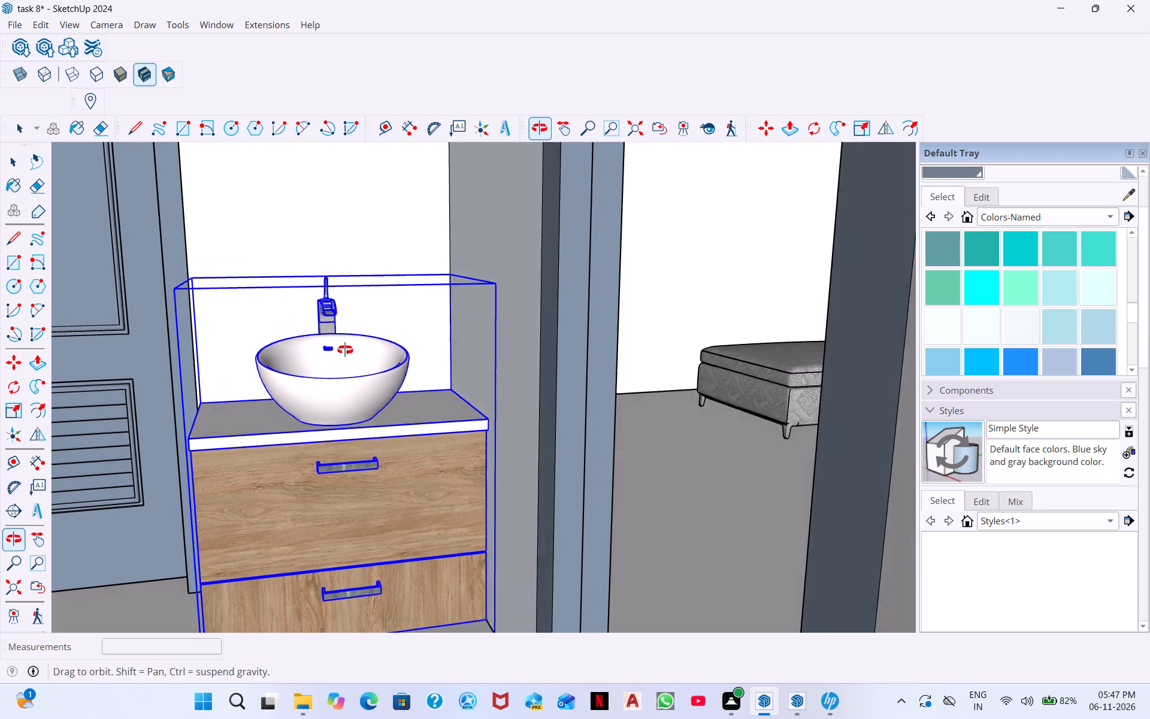
{"action": "middle_click_drag", "start_coordinate": [345, 350], "coordinate": [339, 359]}
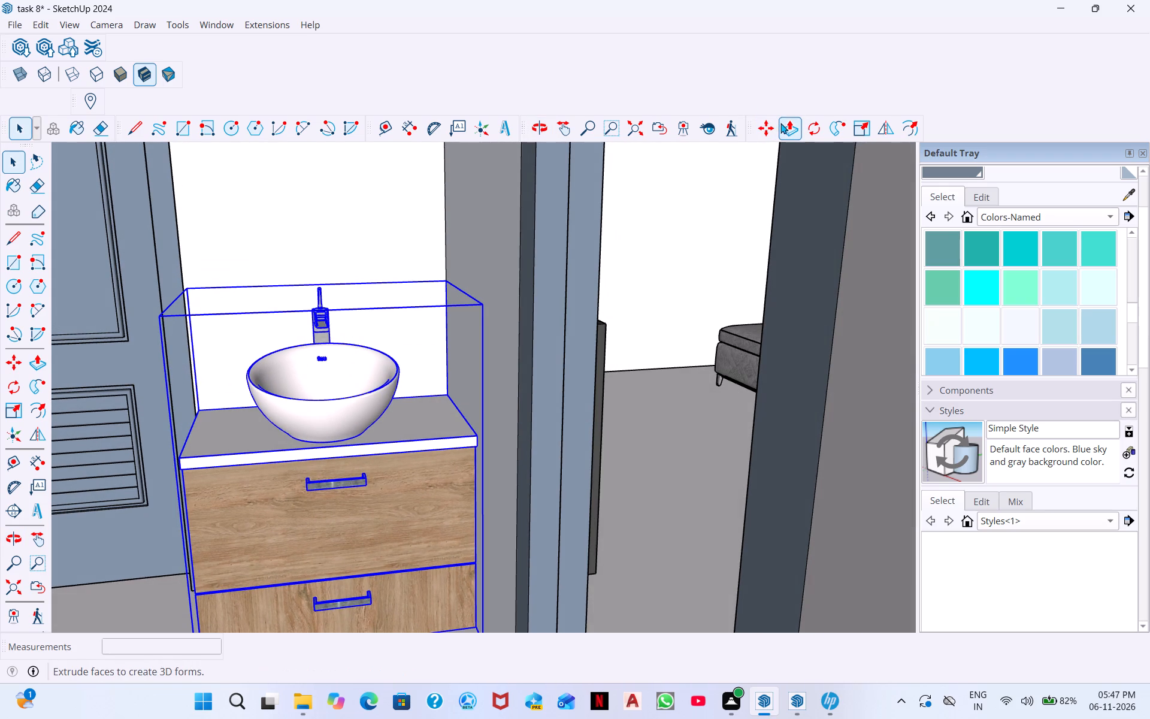
{"action": "left_click", "coordinate": [857, 132]}
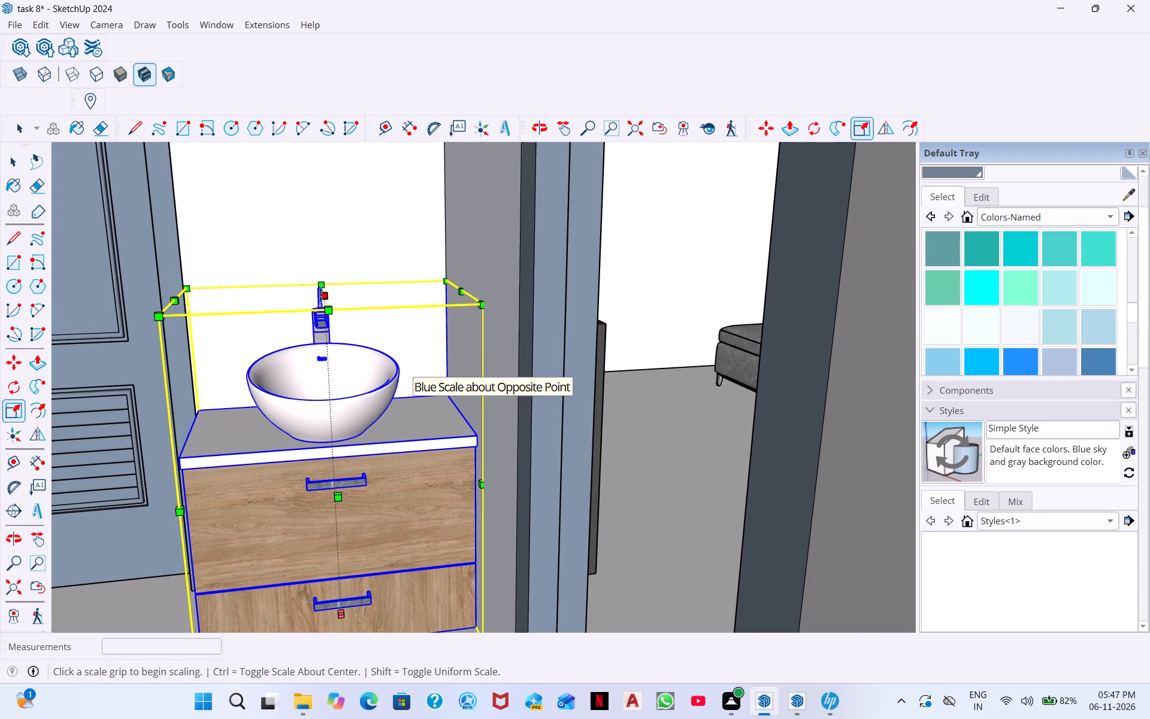
{"action": "left_click", "coordinate": [324, 295]}
{"action": "scroll", "coordinate": [324, 195], "scroll_direction": "down", "scroll_amount": 3}
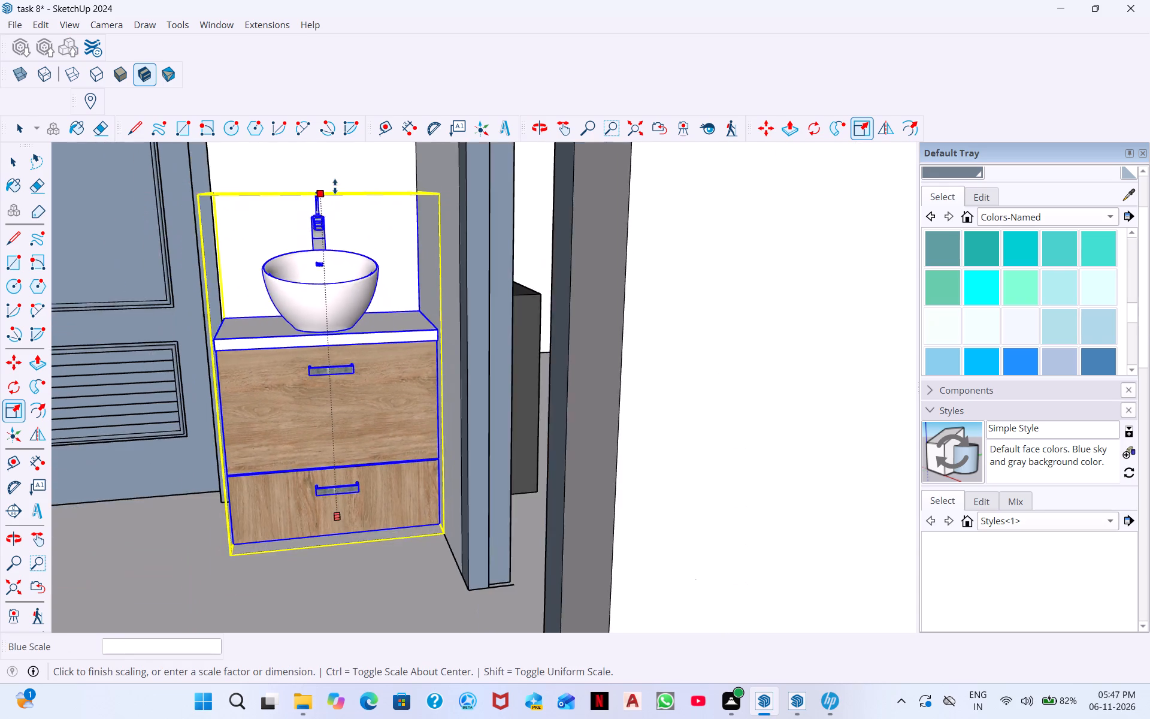
{"action": "scroll", "coordinate": [331, 186], "scroll_direction": "down", "scroll_amount": 2}
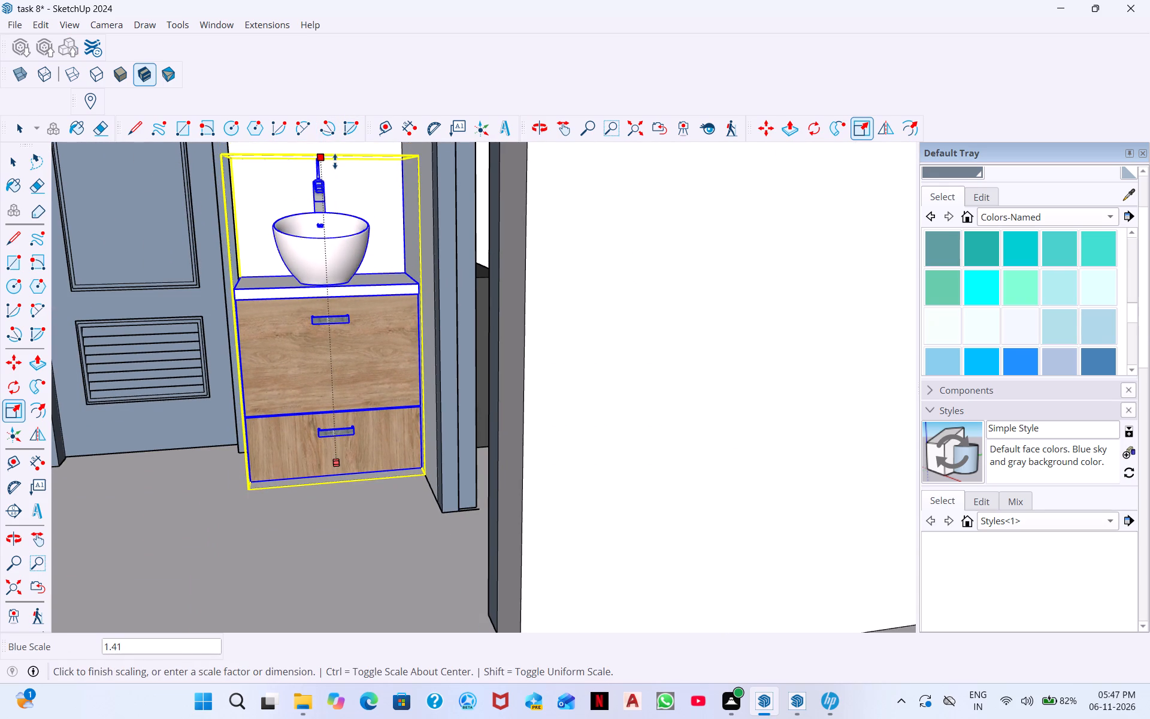
{"action": "middle_click_drag", "start_coordinate": [335, 147], "coordinate": [340, 127]}
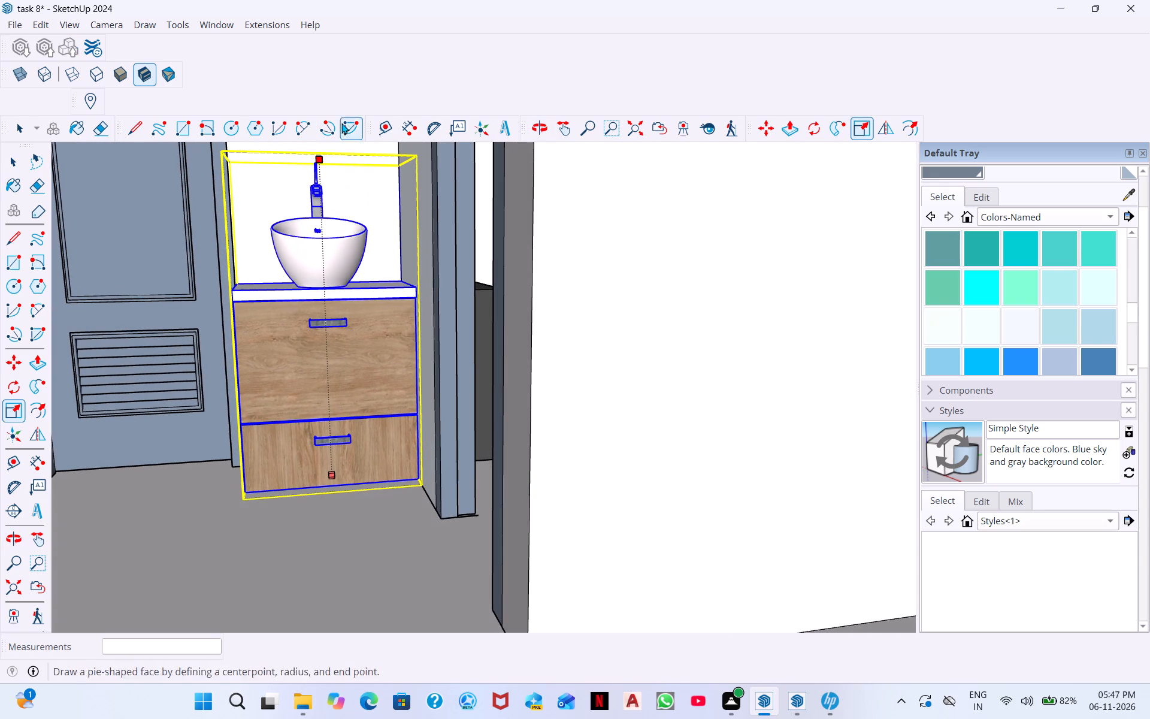
{"action": "middle_click_drag", "start_coordinate": [350, 86], "coordinate": [350, 71]}
{"action": "middle_click_drag", "start_coordinate": [313, 176], "coordinate": [328, 107]}
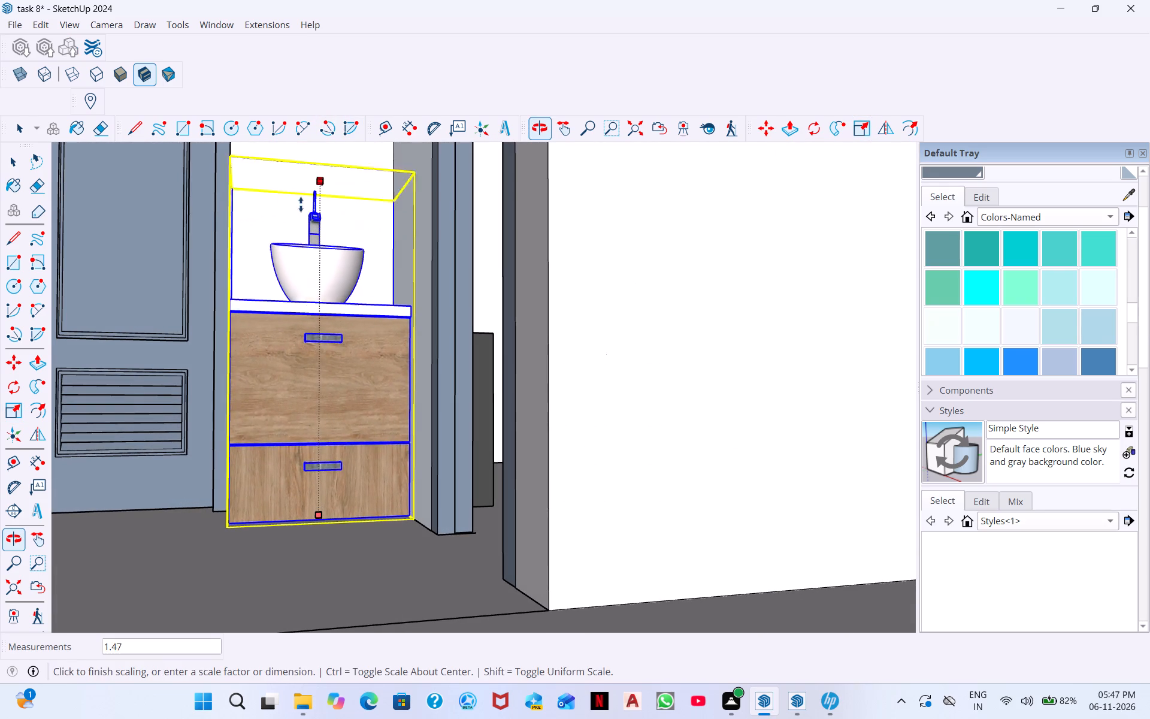
{"action": "left_click", "coordinate": [328, 158]}
Examine the taller washbasin cabinet's proportions from the front of the house and from below the floor.
{"action": "scroll", "coordinate": [319, 175], "scroll_direction": "down", "scroll_amount": 1}
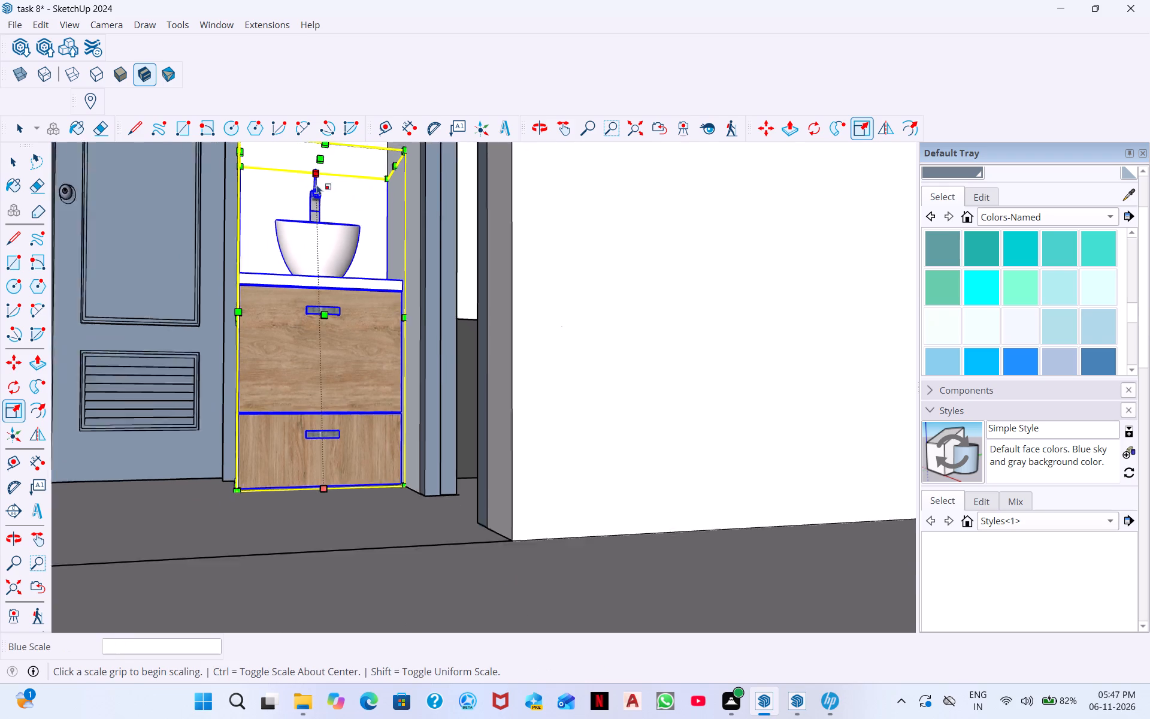
{"action": "scroll", "coordinate": [317, 185], "scroll_direction": "down", "scroll_amount": 6}
{"action": "middle_click_drag", "start_coordinate": [306, 286], "coordinate": [271, 395]}
{"action": "scroll", "coordinate": [389, 217], "scroll_direction": "down", "scroll_amount": 6}
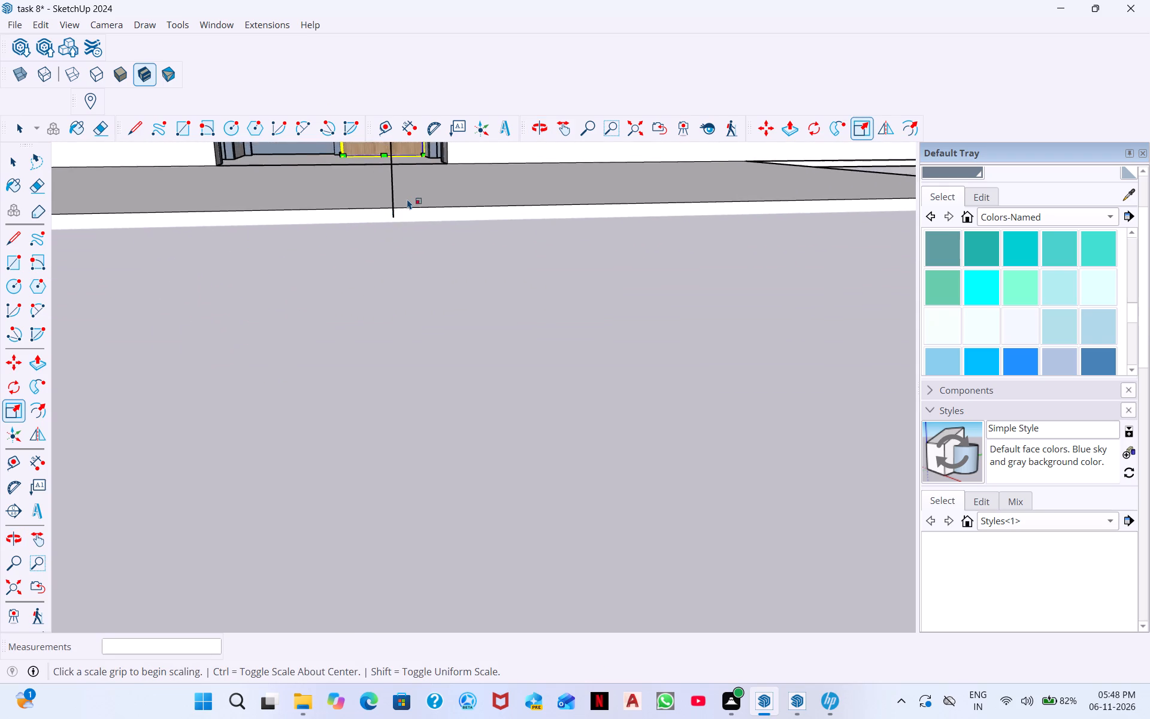
{"action": "scroll", "coordinate": [407, 199], "scroll_direction": "down", "scroll_amount": 12}
{"action": "middle_click_drag", "start_coordinate": [416, 152], "coordinate": [425, 108]}
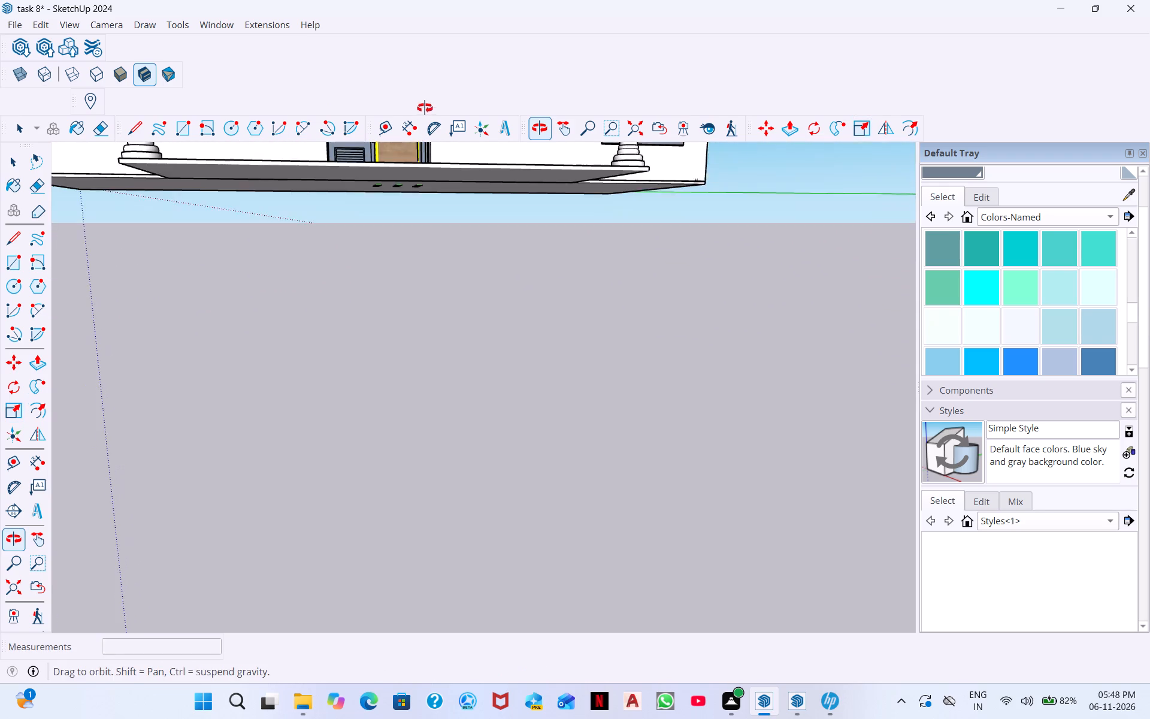
{"action": "middle_click_drag", "start_coordinate": [425, 108], "coordinate": [425, 108]}
{"action": "scroll", "coordinate": [422, 159], "scroll_direction": "down", "scroll_amount": 3}
{"action": "middle_click_drag", "start_coordinate": [414, 170], "coordinate": [456, 78]}
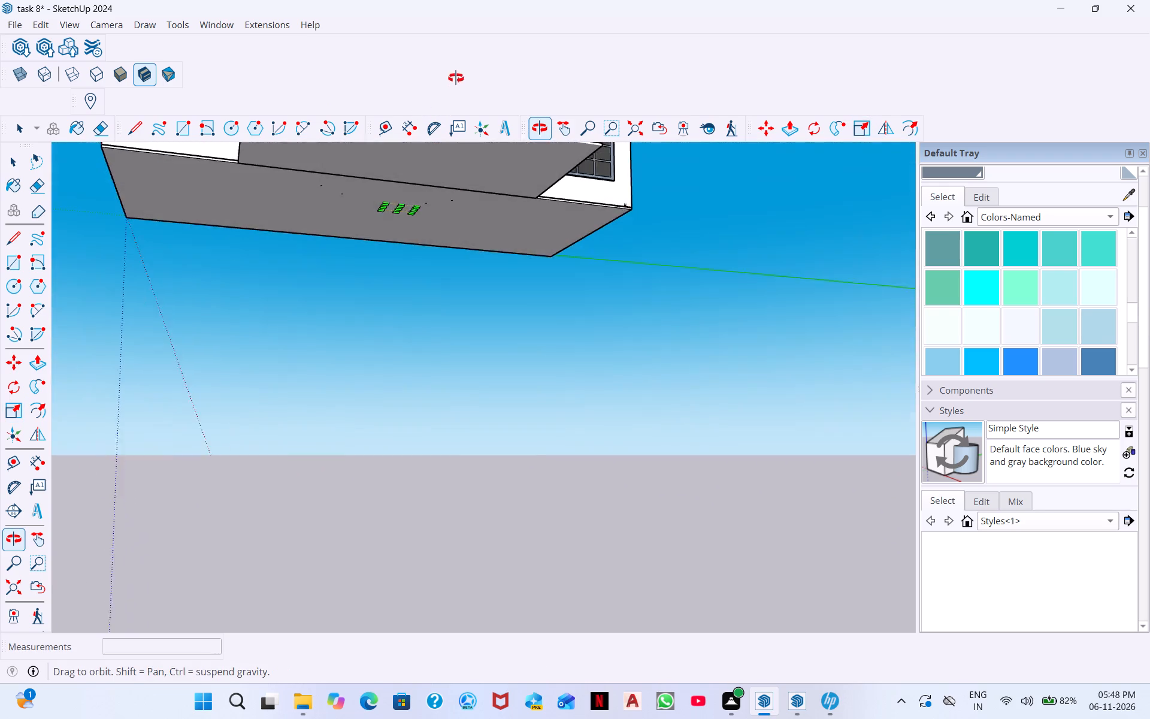
{"action": "middle_click_drag", "start_coordinate": [456, 78], "coordinate": [459, 75]}
{"action": "middle_click_drag", "start_coordinate": [426, 198], "coordinate": [358, 380]}
{"action": "scroll", "coordinate": [365, 282], "scroll_direction": "down", "scroll_amount": 1}
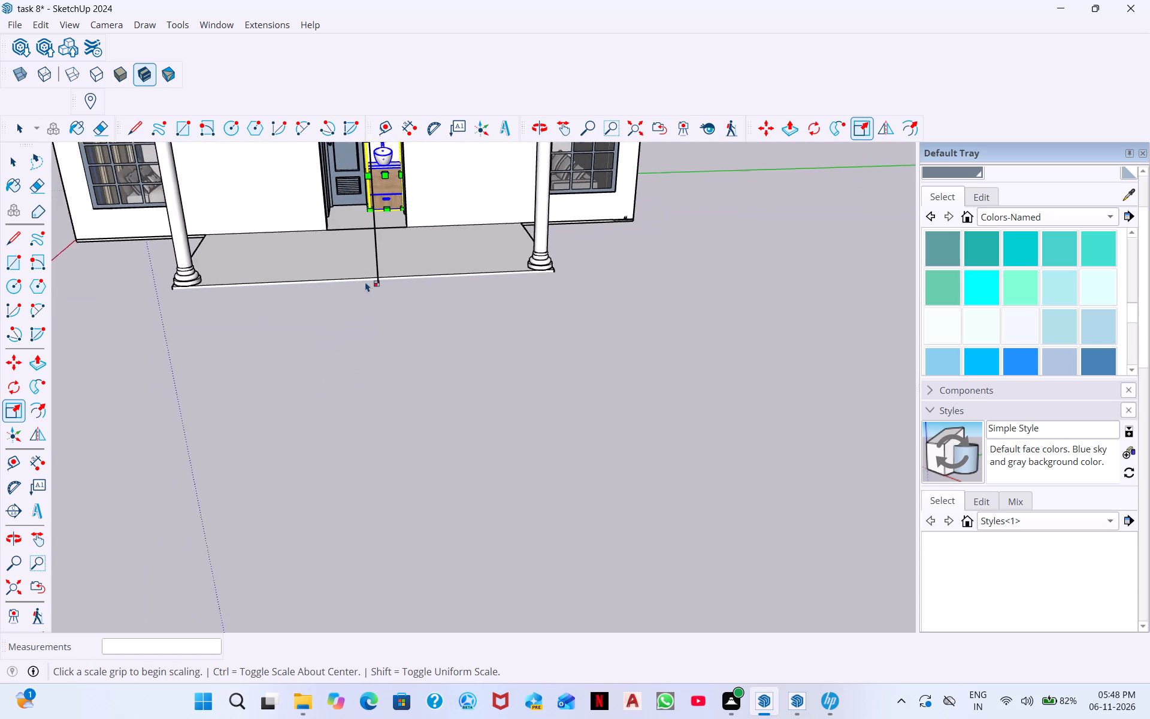
{"action": "scroll", "coordinate": [365, 282], "scroll_direction": "down", "scroll_amount": 1}
{"action": "scroll", "coordinate": [374, 224], "scroll_direction": "up", "scroll_amount": 20}
{"action": "scroll", "coordinate": [374, 224], "scroll_direction": "up", "scroll_amount": 3}
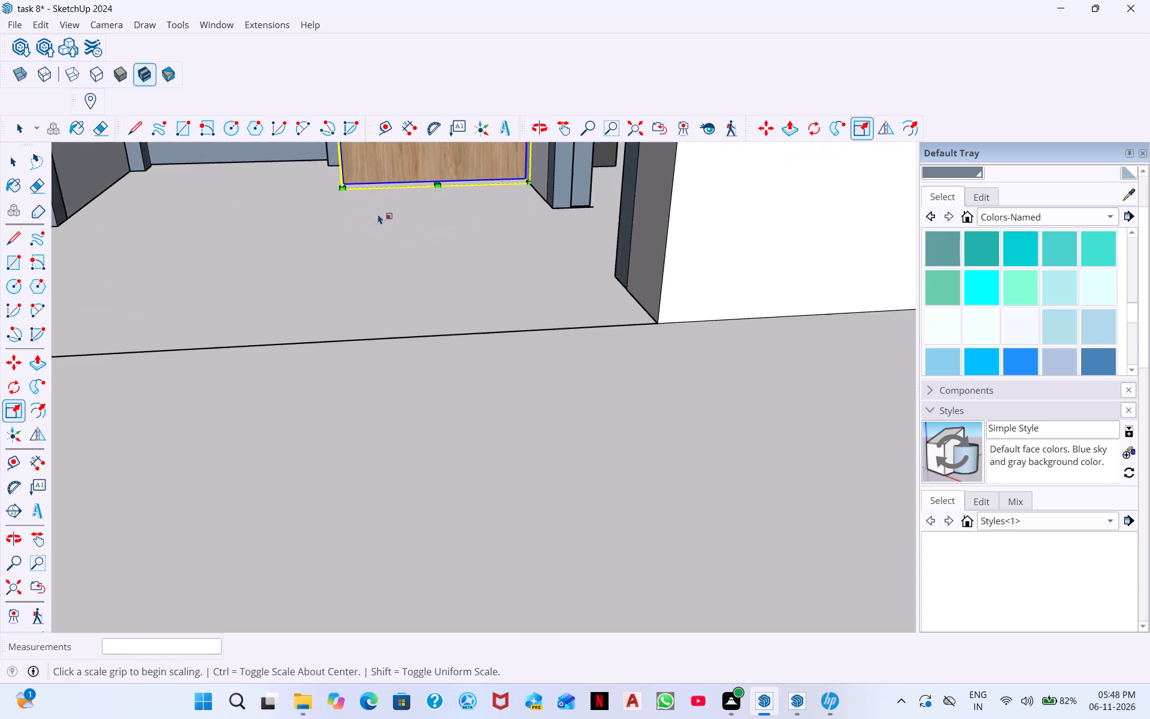
{"action": "scroll", "coordinate": [415, 206], "scroll_direction": "up", "scroll_amount": 3}
{"action": "scroll", "coordinate": [416, 204], "scroll_direction": "down", "scroll_amount": 9}
{"action": "middle_click_drag", "start_coordinate": [438, 186], "coordinate": [422, 90]}
Reduce the washbasin cabinet's height with a blue-axis scale factor of 0.94 from its top, and clear its selection.
{"action": "left_click", "coordinate": [635, 126]}
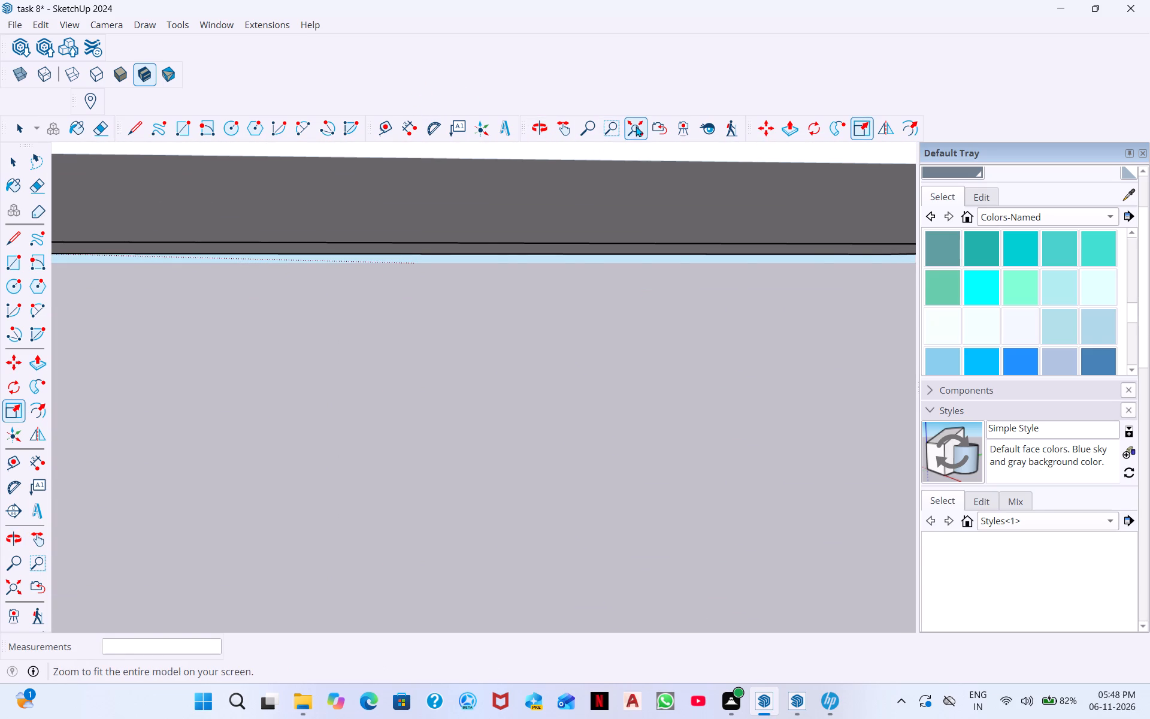
{"action": "scroll", "coordinate": [496, 408], "scroll_direction": "up", "scroll_amount": 5}
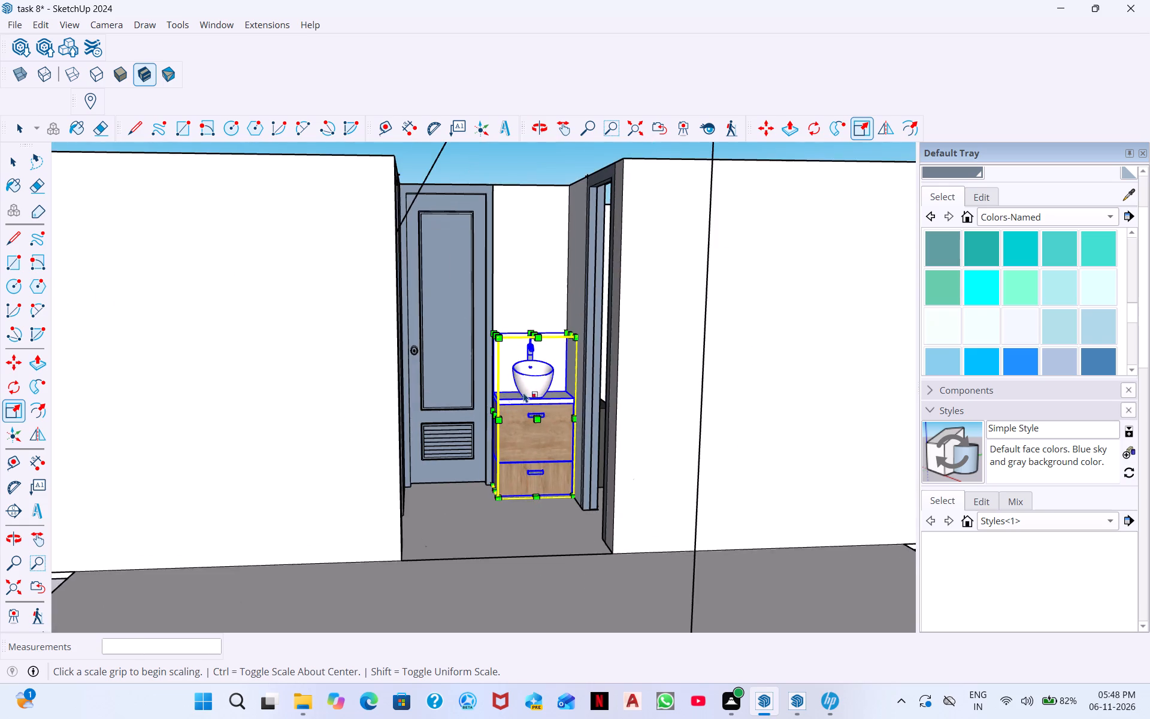
{"action": "scroll", "coordinate": [537, 384], "scroll_direction": "up", "scroll_amount": 4}
{"action": "scroll", "coordinate": [535, 303], "scroll_direction": "up", "scroll_amount": 6}
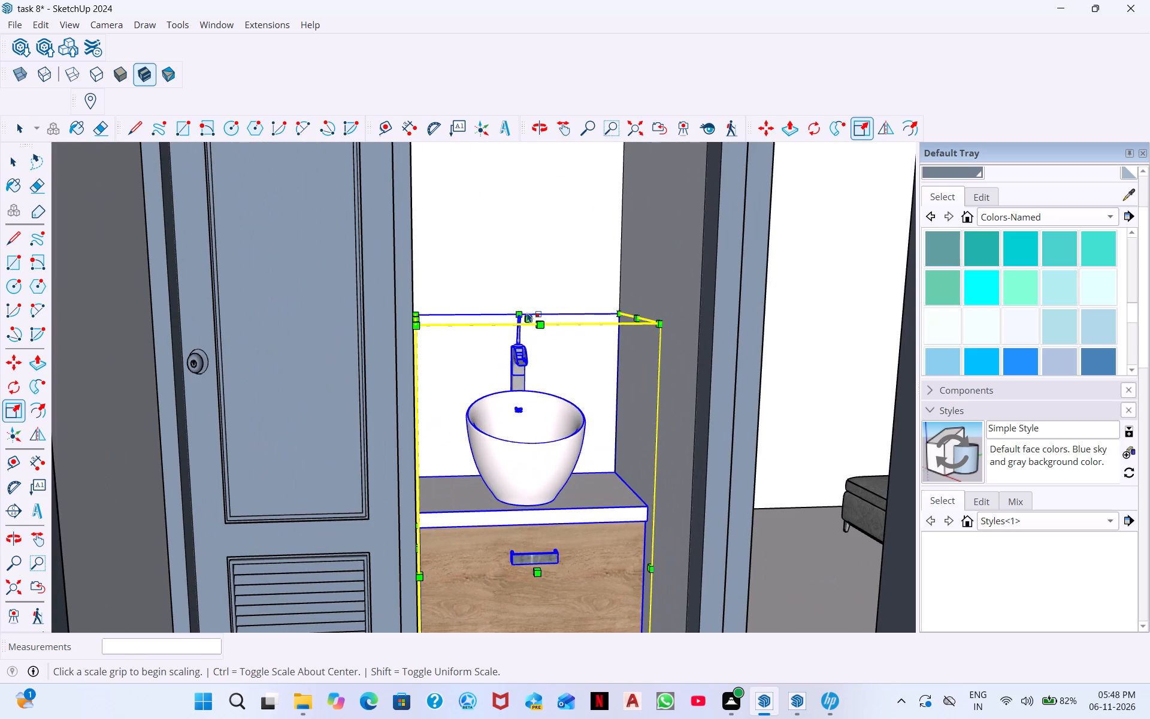
{"action": "left_click", "coordinate": [529, 313]}
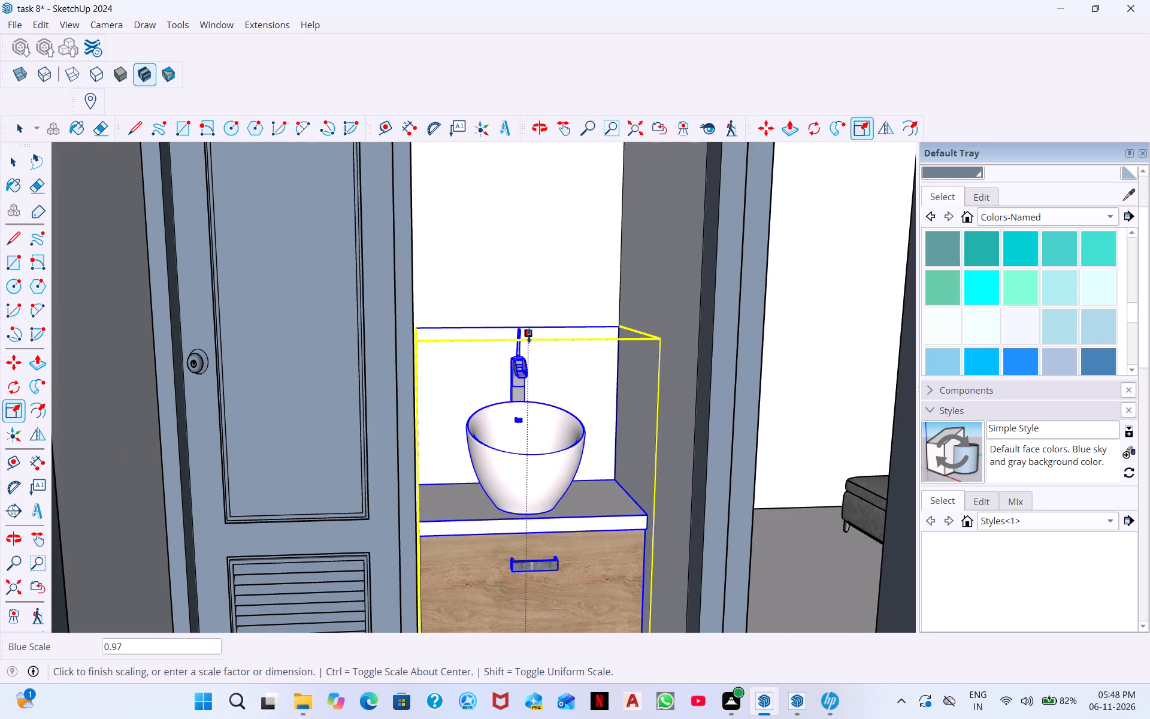
{"action": "left_click", "coordinate": [530, 348]}
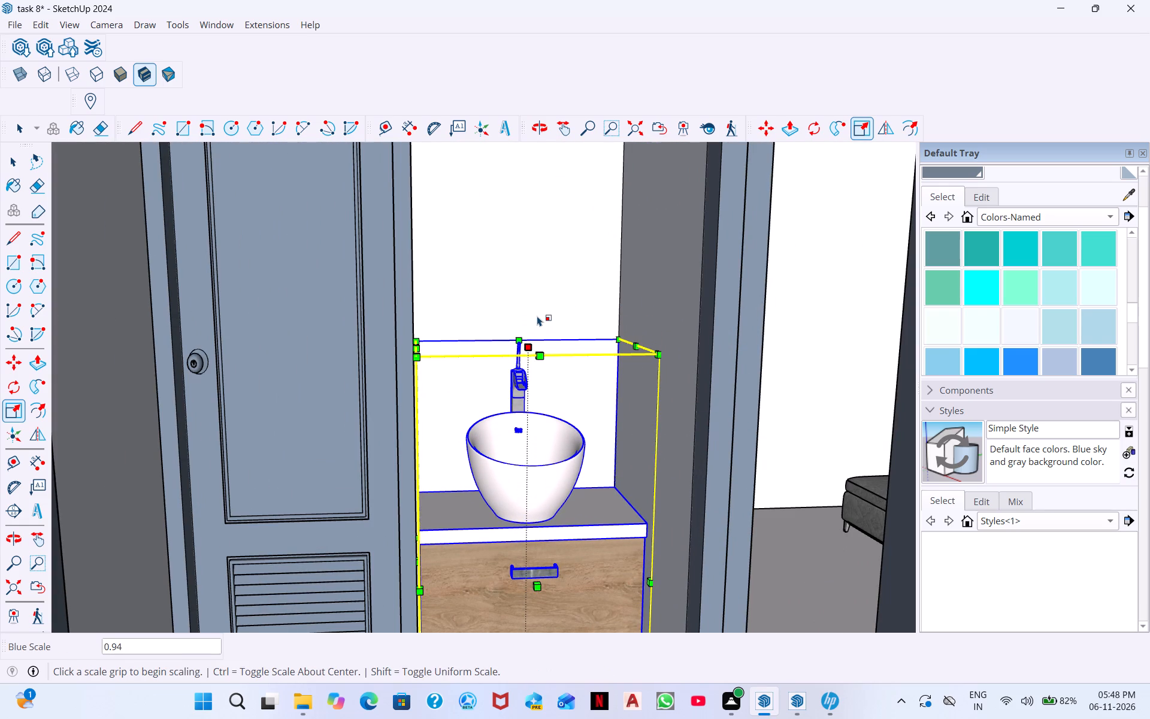
{"action": "key", "text": "Escape"}
{"action": "scroll", "coordinate": [503, 413], "scroll_direction": "down", "scroll_amount": 3}
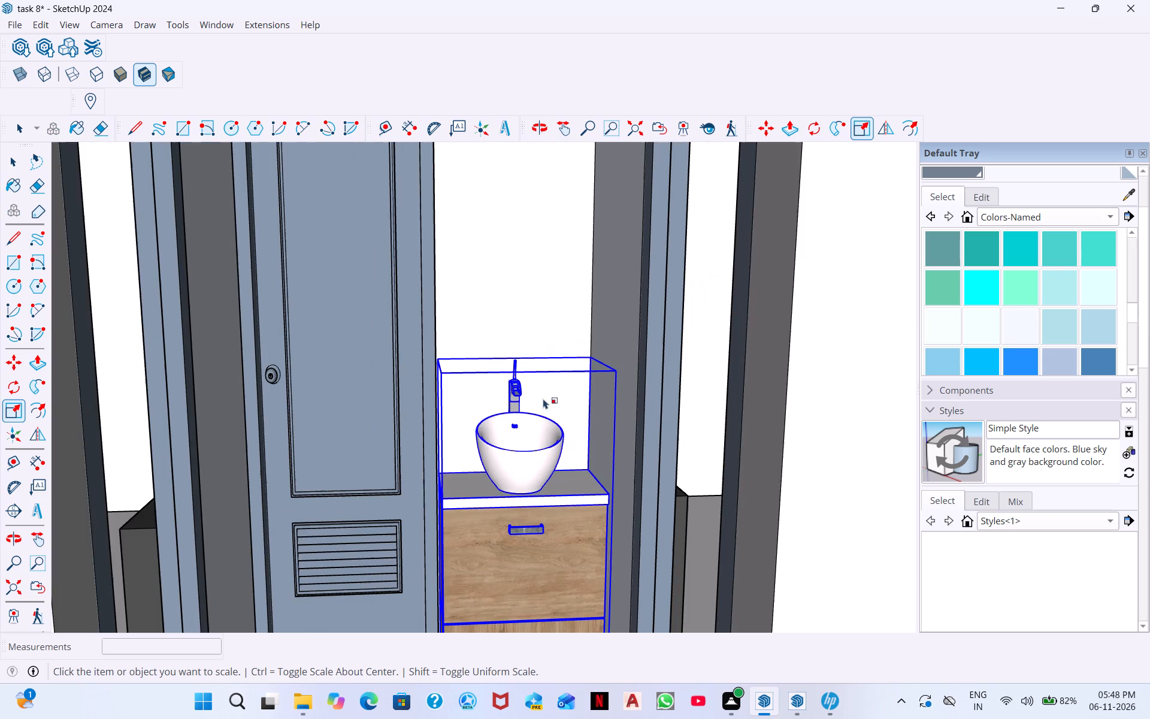
{"action": "key", "text": "space"}
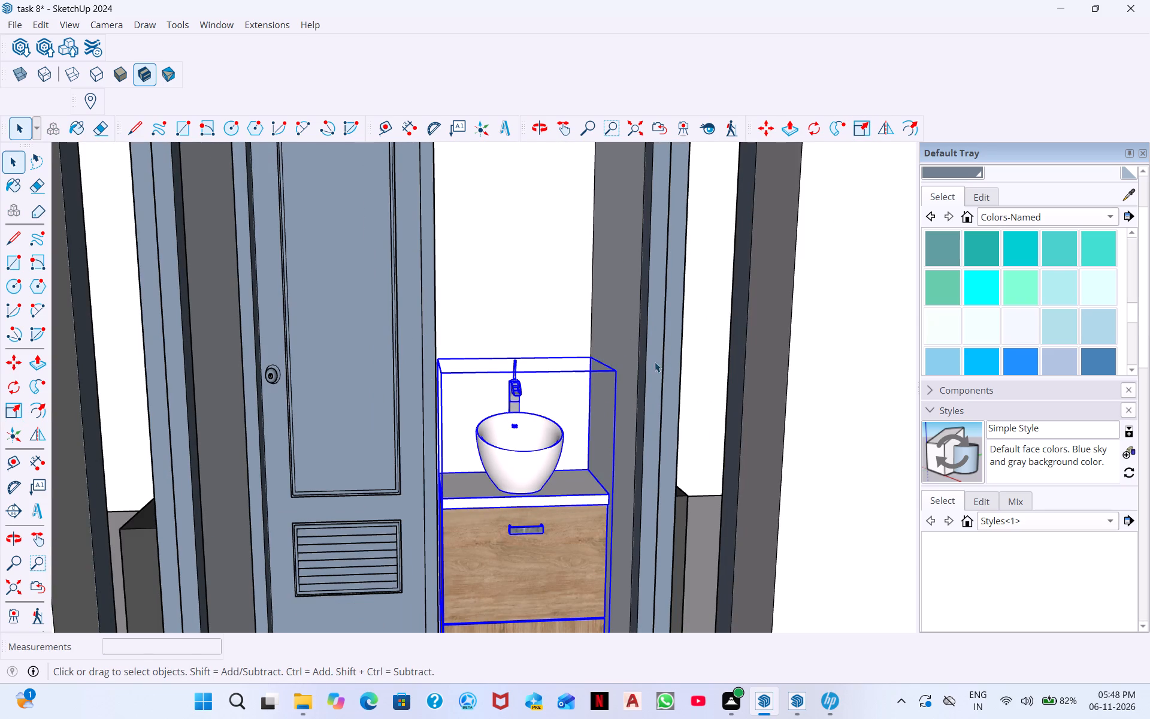
{"action": "left_click", "coordinate": [704, 406]}
{"action": "key", "text": "space"}
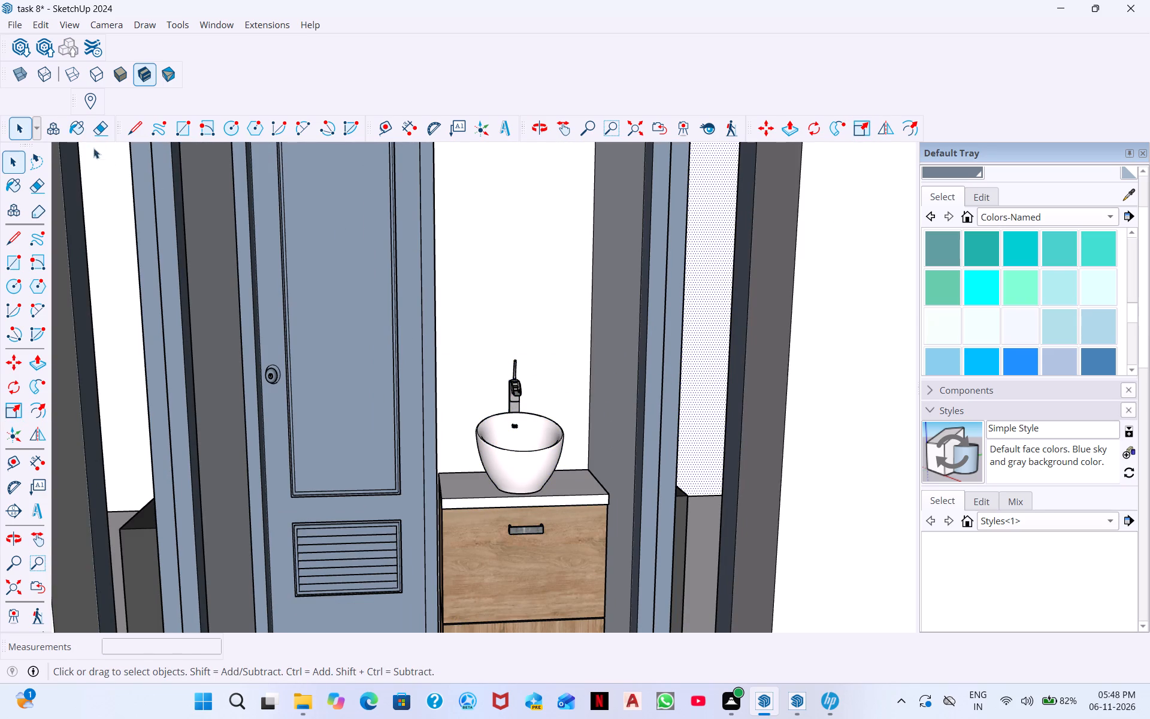
Import the MIRROR model from the HOME MATERIAL folder and place it on the open ground in front of the house.
{"action": "left_click", "coordinate": [19, 25]}
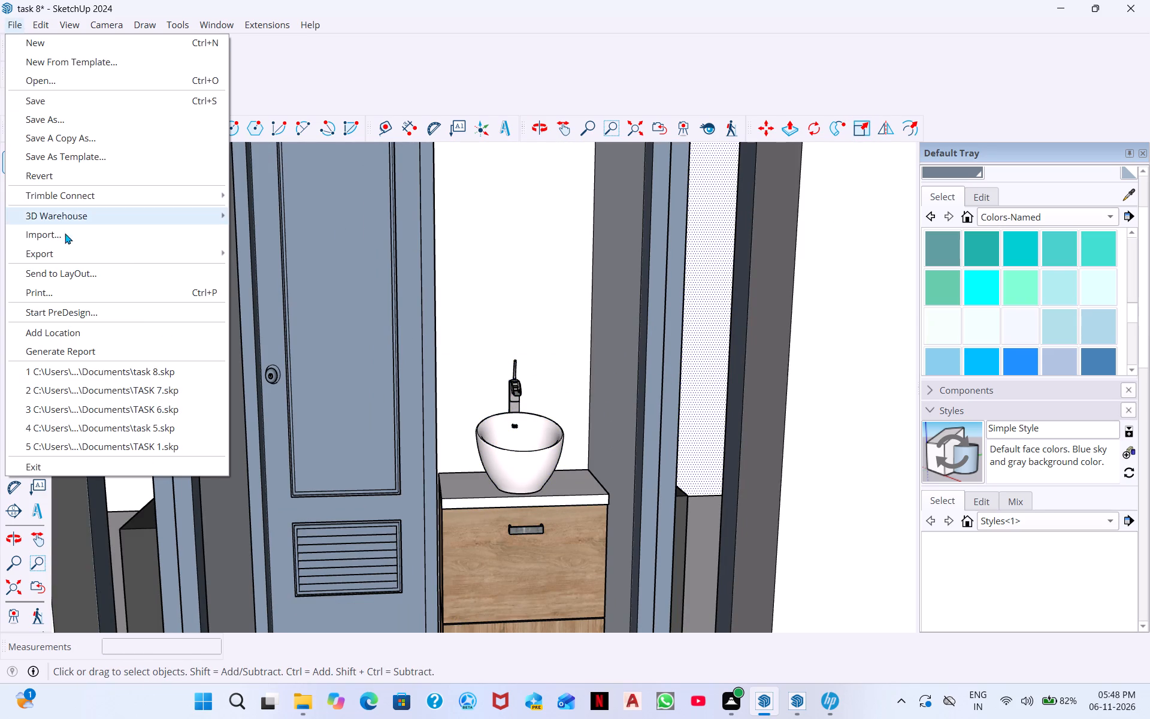
{"action": "left_click", "coordinate": [74, 237]}
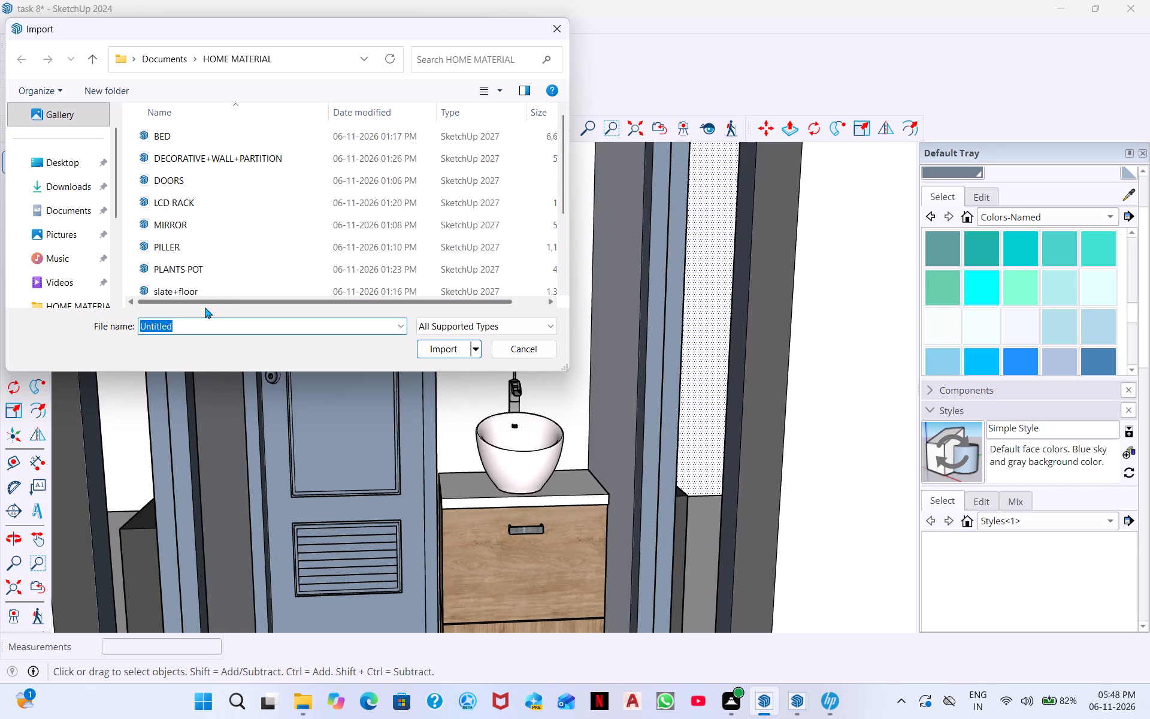
{"action": "left_click", "coordinate": [203, 222]}
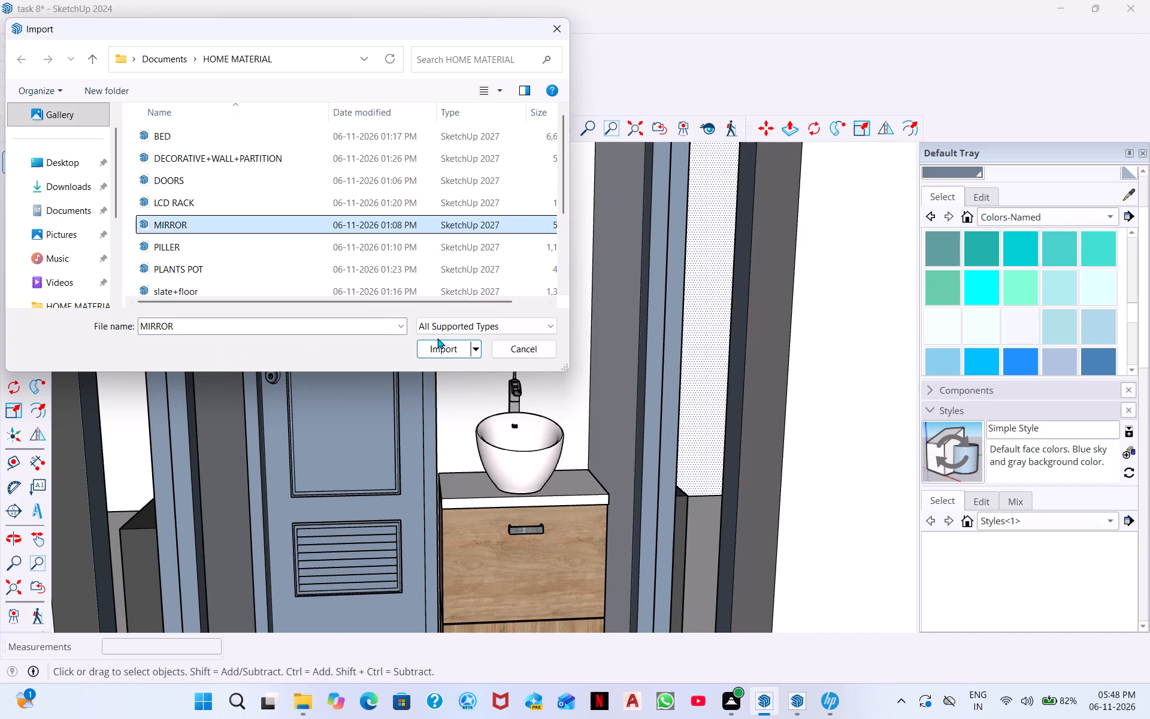
{"action": "left_click", "coordinate": [453, 346]}
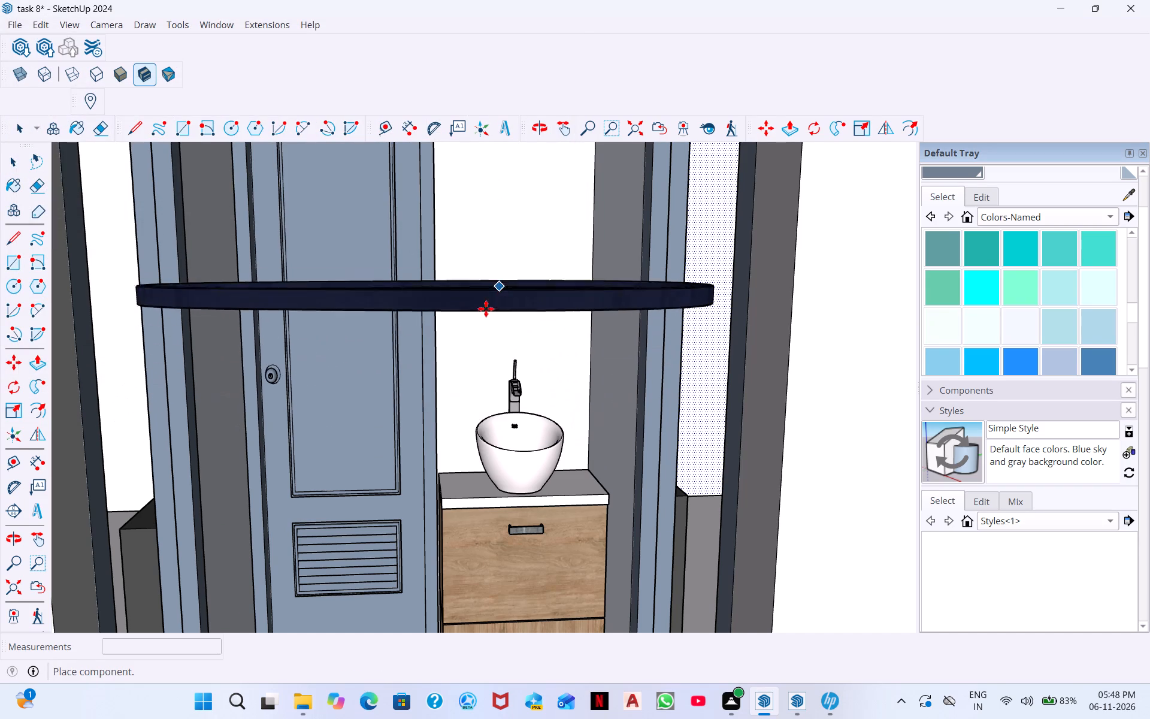
{"action": "scroll", "coordinate": [456, 330], "scroll_direction": "down", "scroll_amount": 20}
{"action": "scroll", "coordinate": [456, 330], "scroll_direction": "down", "scroll_amount": 4}
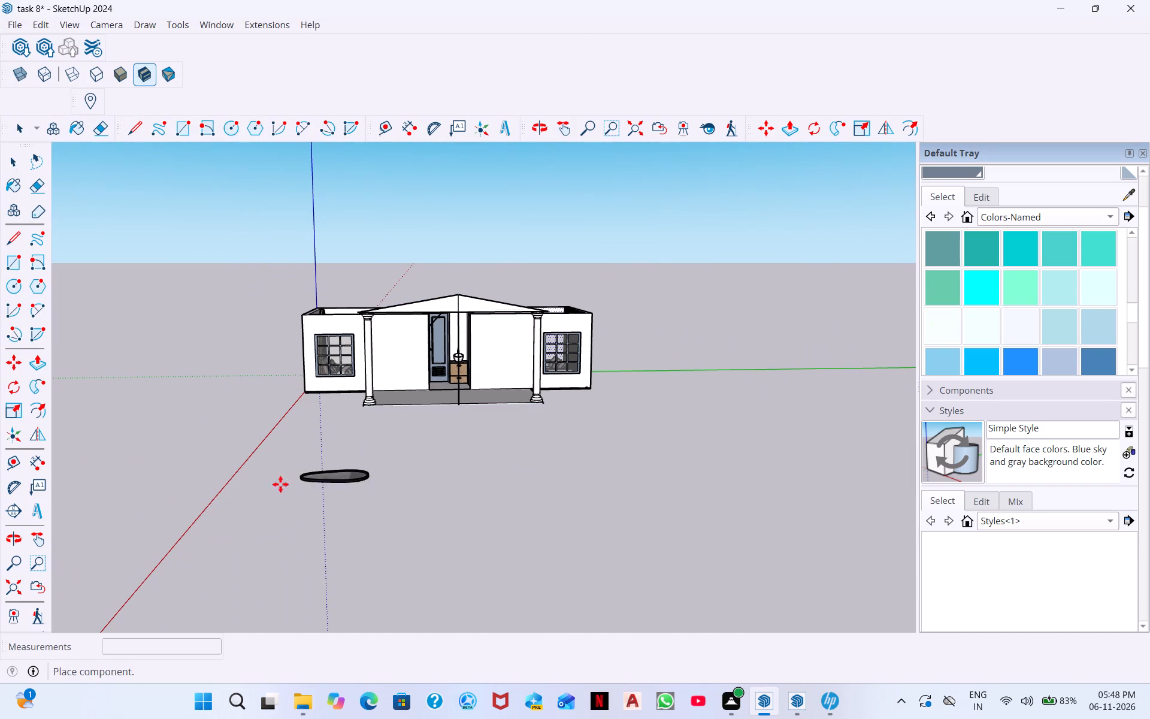
{"action": "left_click", "coordinate": [253, 488]}
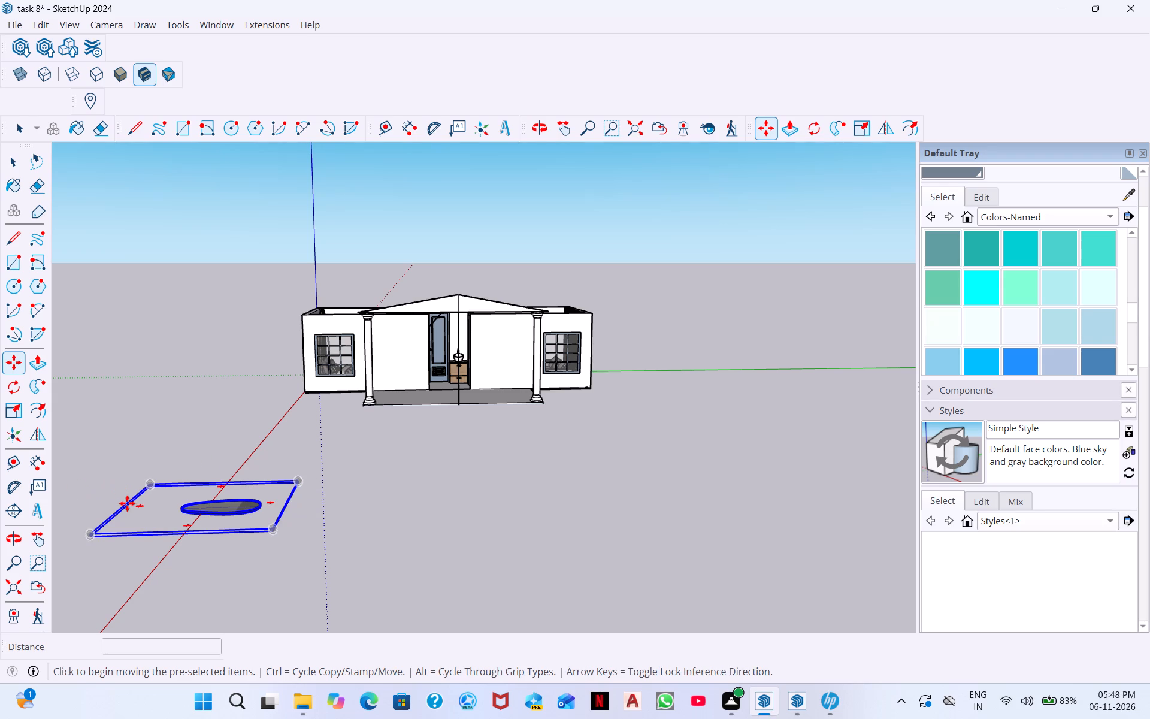
Rotate the imported mirror 90 degrees flat on the ground, pivoting about its side.
{"action": "key", "text": "q"}
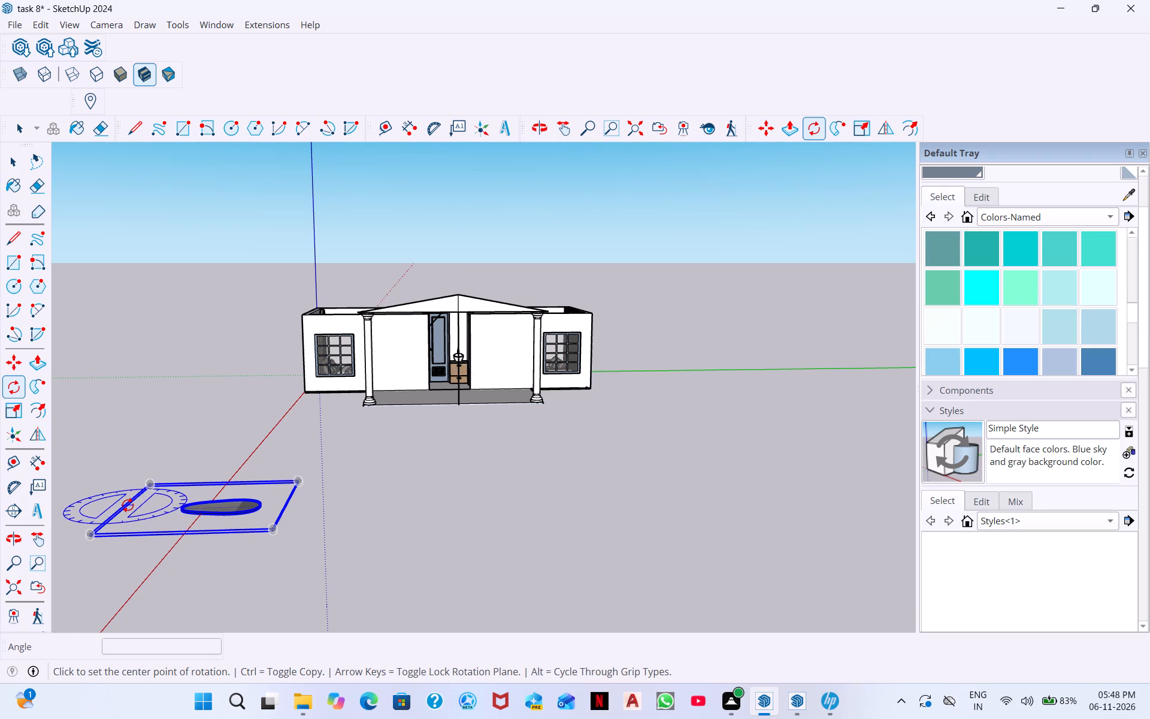
{"action": "left_click", "coordinate": [128, 504]}
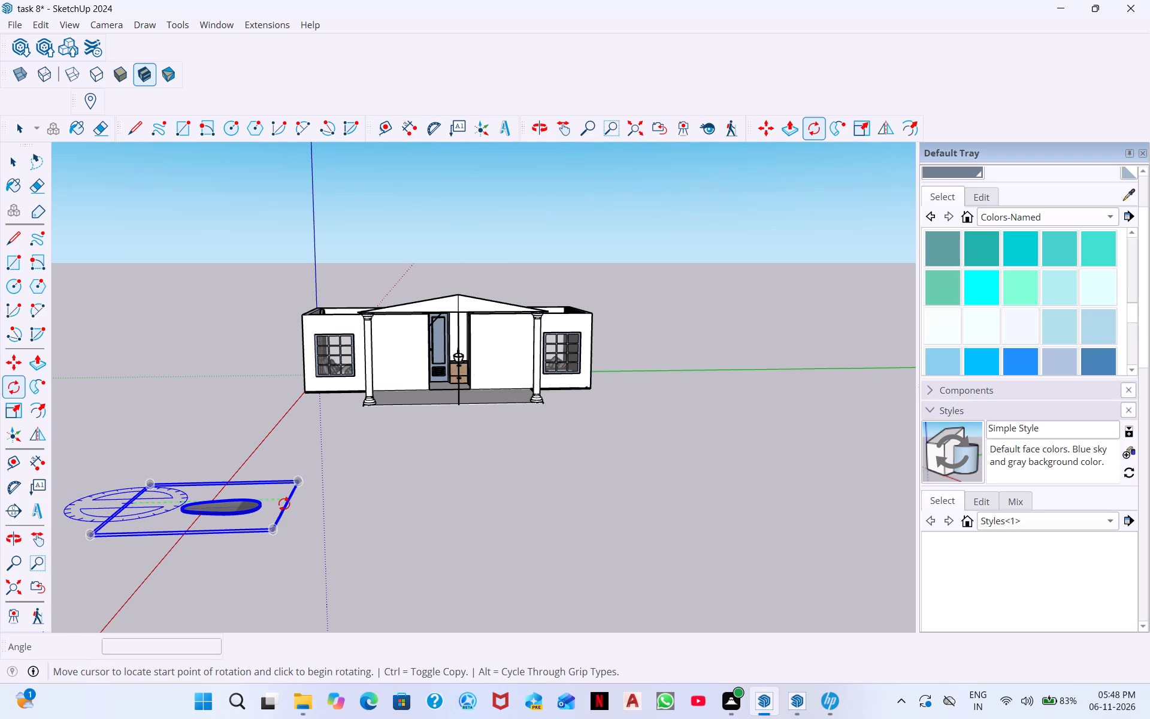
{"action": "left_click", "coordinate": [285, 505]}
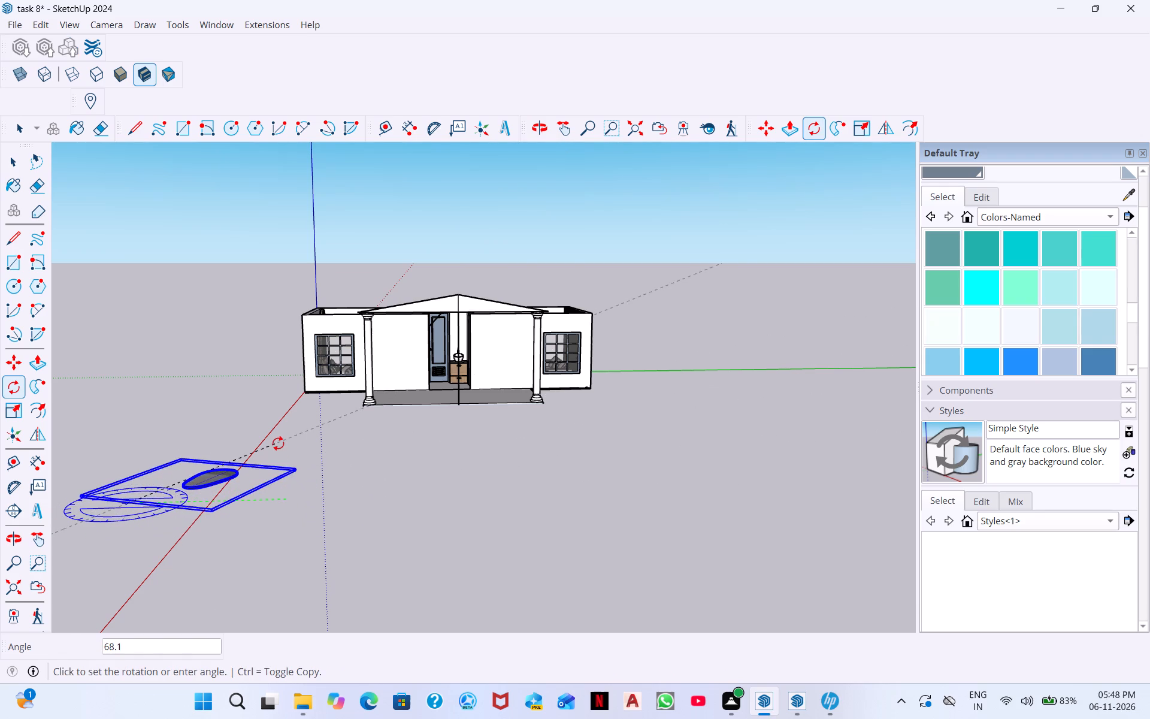
{"action": "left_click", "coordinate": [246, 417]}
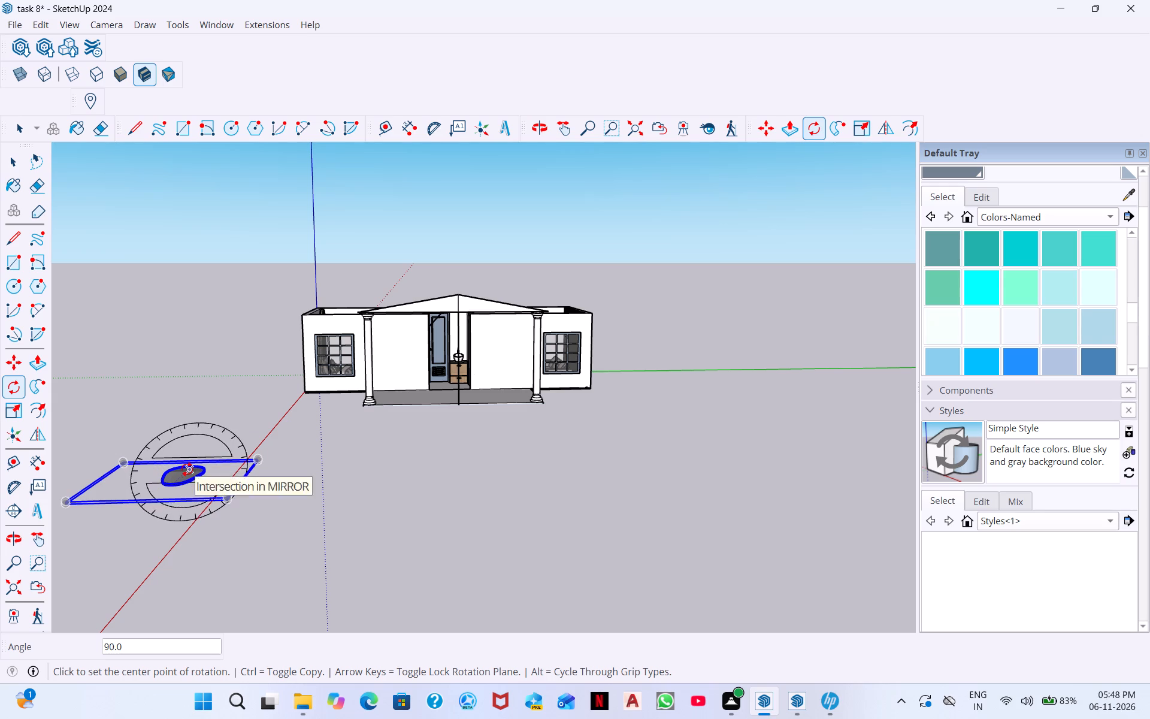
Lock the rotation plane for another rotation of the selected mirror.
{"action": "key", "text": "Up"}
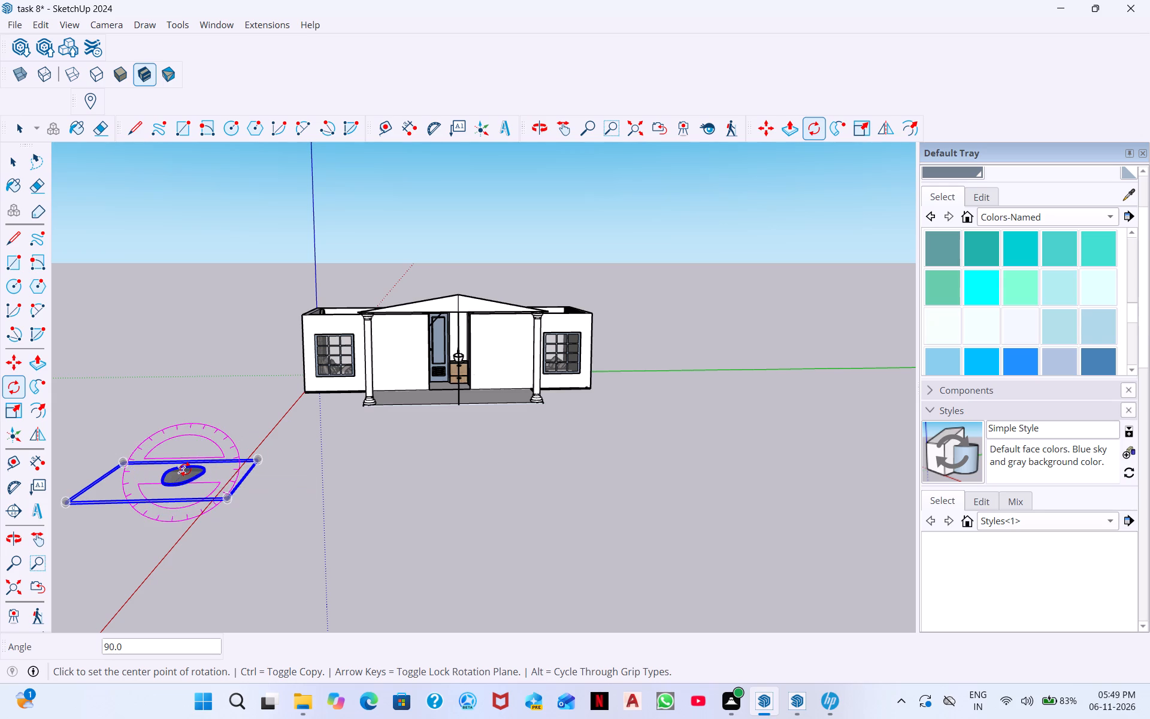
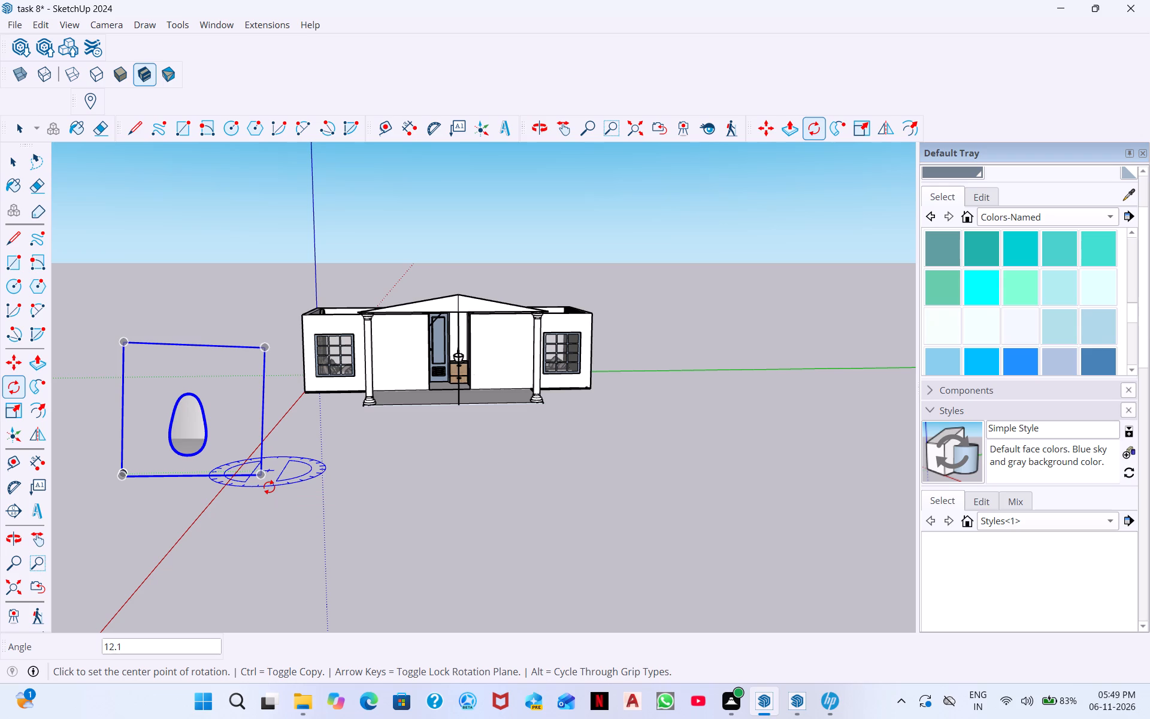
Rotate the upright mirror slightly about the red axis, pivoting on one of its lower frame corners.
{"action": "key", "text": "Right"}
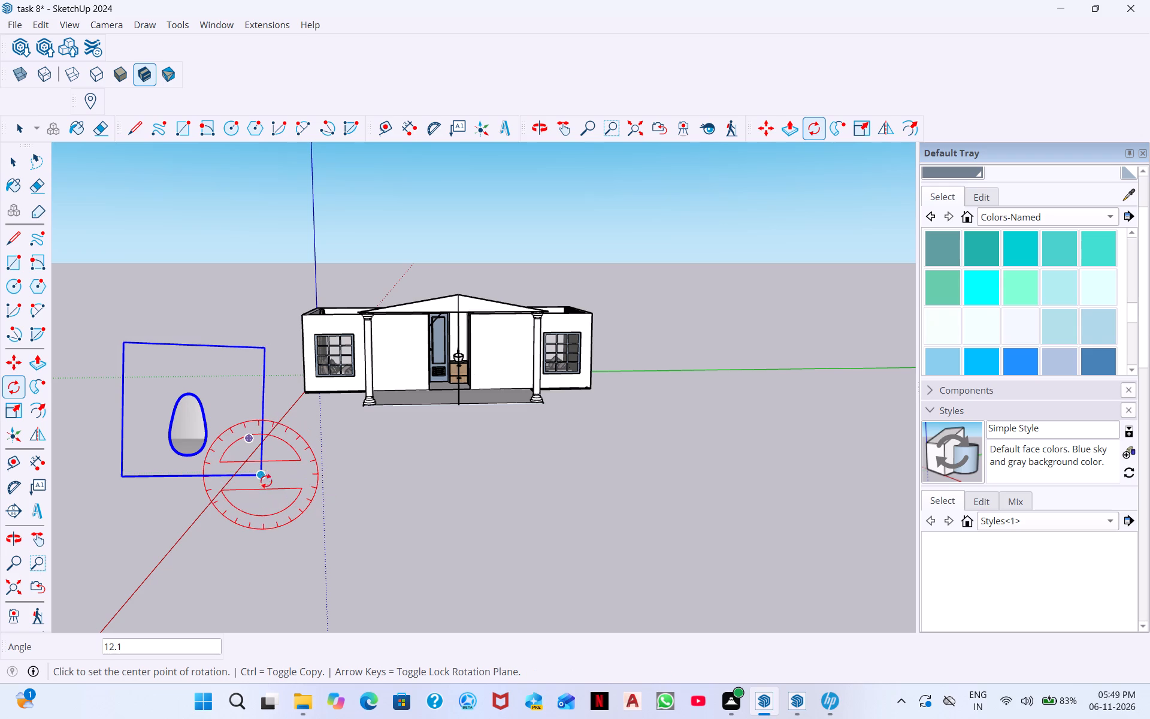
{"action": "left_click", "coordinate": [267, 477]}
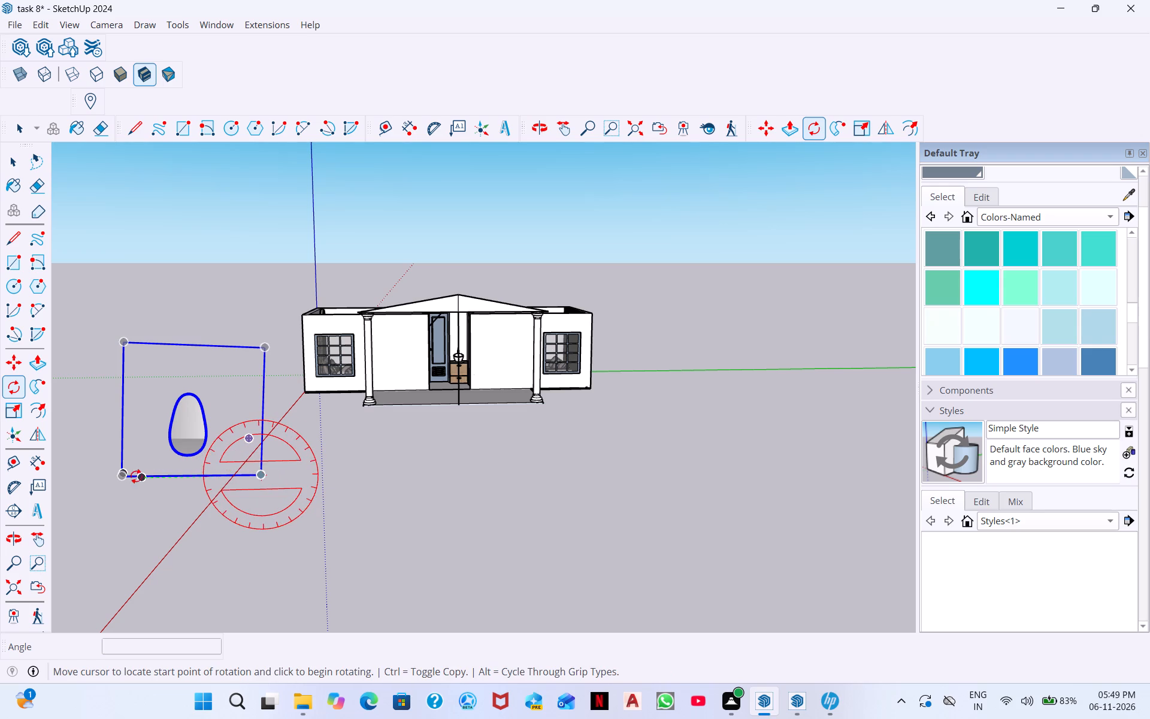
{"action": "left_click", "coordinate": [123, 469]}
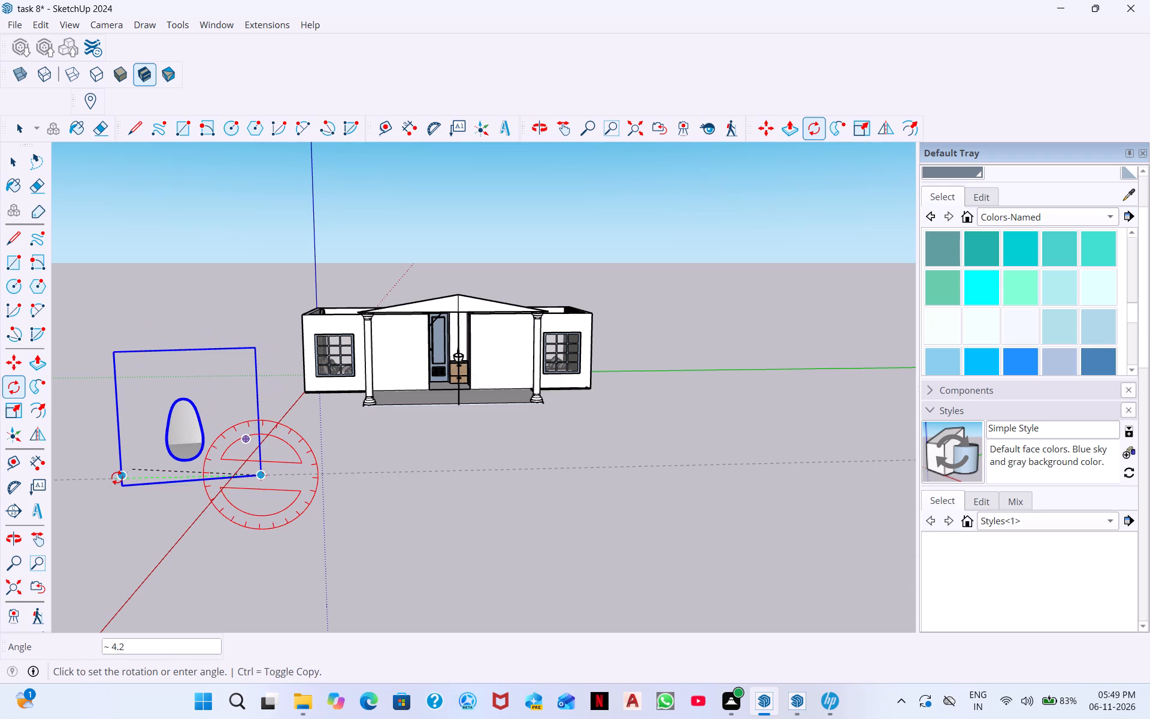
{"action": "left_click", "coordinate": [122, 470]}
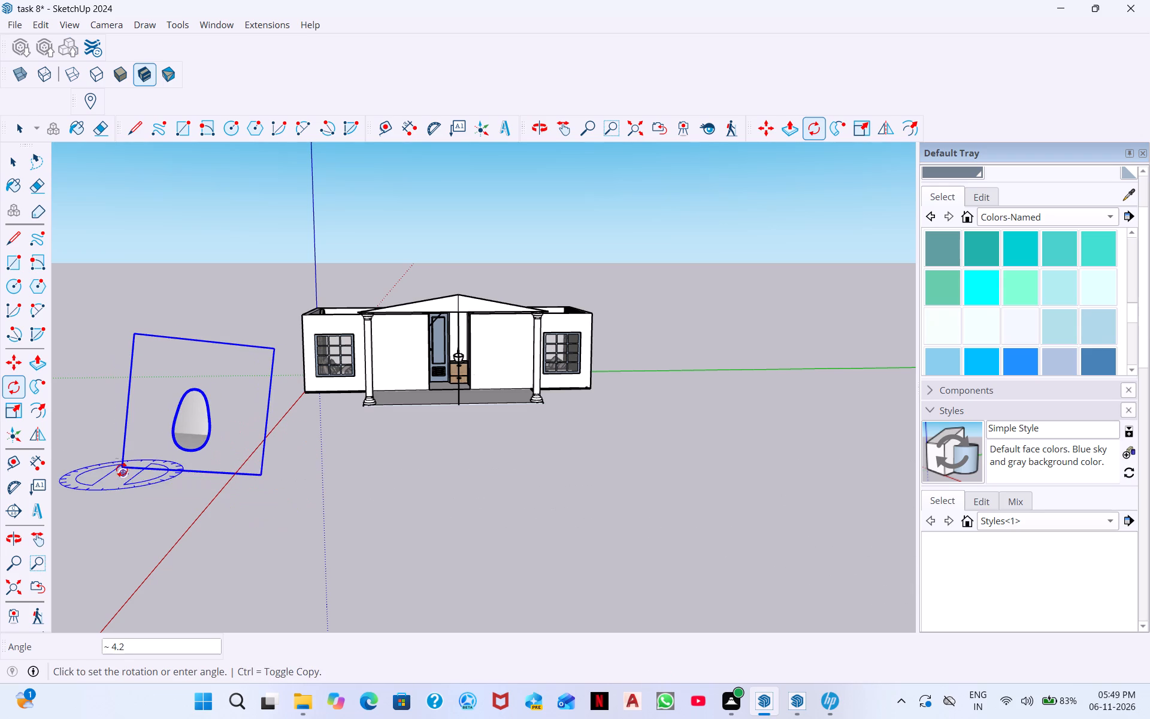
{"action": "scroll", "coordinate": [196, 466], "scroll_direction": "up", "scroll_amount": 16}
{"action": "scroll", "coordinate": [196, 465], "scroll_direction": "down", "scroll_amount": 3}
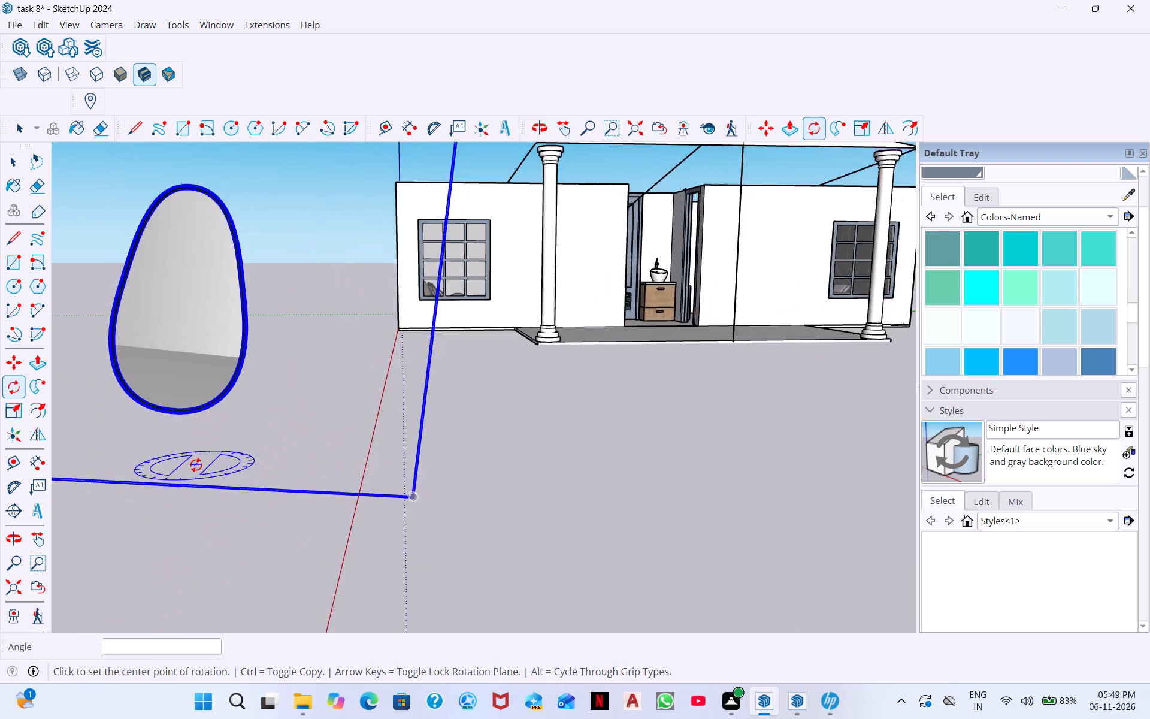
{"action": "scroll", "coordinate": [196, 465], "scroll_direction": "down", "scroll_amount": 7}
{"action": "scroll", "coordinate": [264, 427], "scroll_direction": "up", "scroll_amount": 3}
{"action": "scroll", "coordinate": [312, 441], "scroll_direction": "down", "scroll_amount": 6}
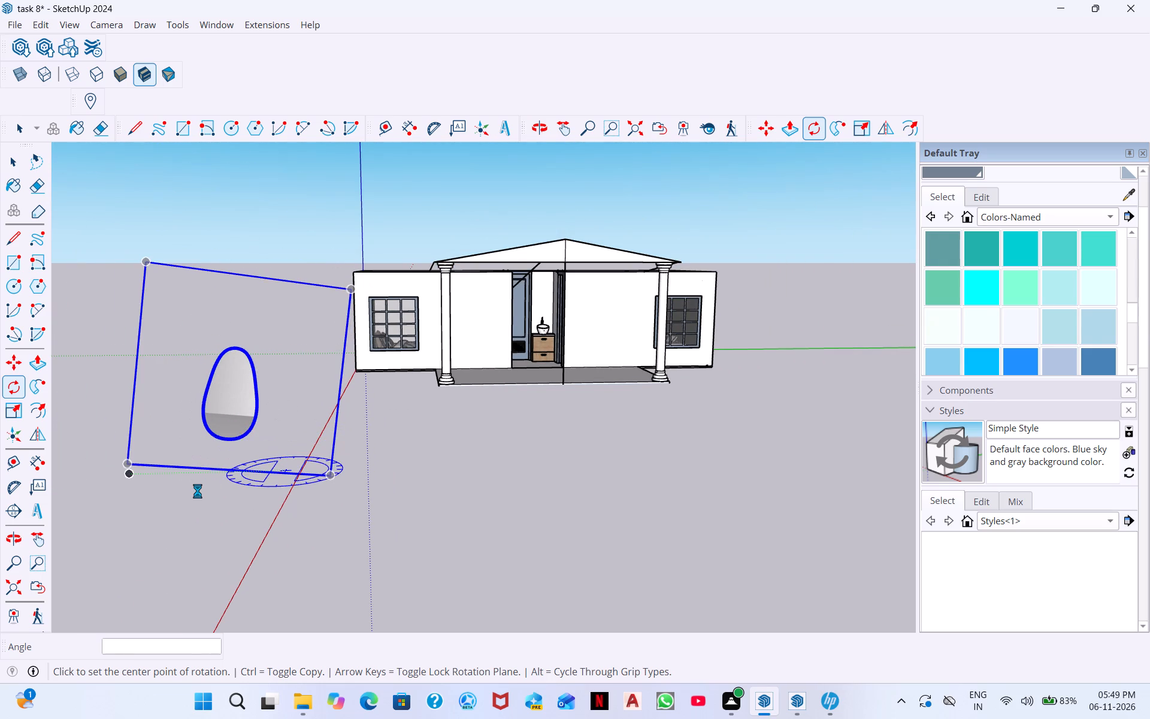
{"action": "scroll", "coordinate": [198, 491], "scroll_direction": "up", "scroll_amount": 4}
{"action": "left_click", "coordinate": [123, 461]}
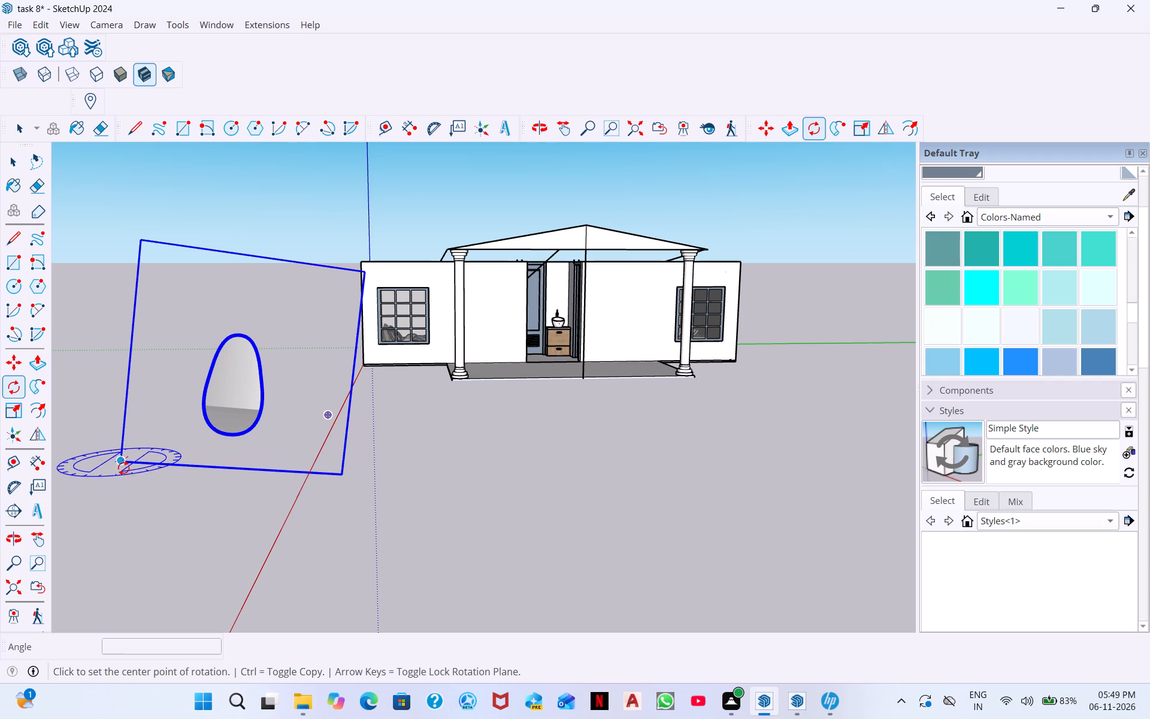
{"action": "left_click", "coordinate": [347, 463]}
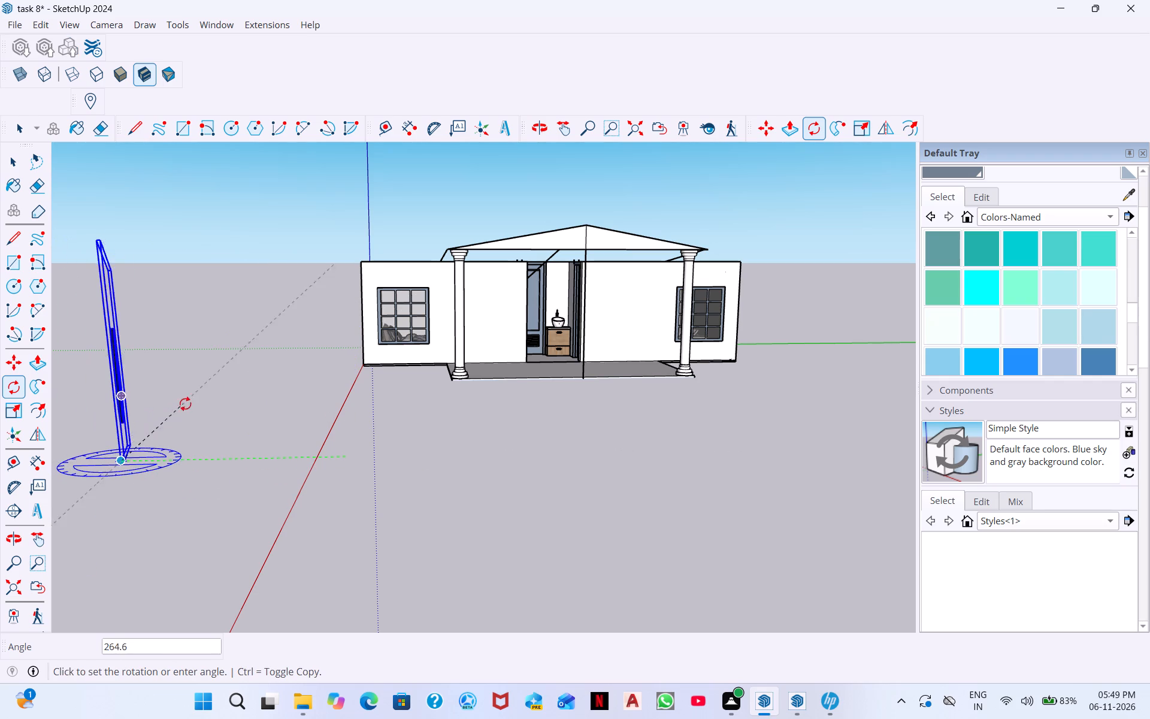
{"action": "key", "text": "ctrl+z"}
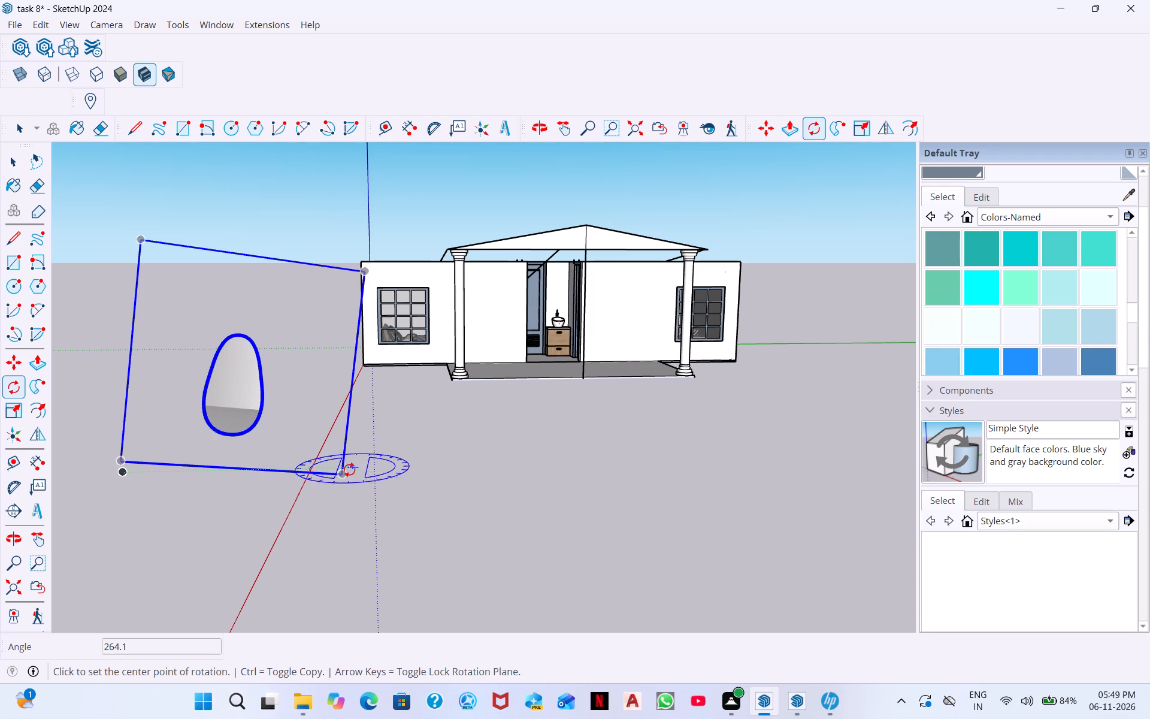
Rotate the mirror about 7.3 degrees in its upright plane, pivoting on the lower frame corner nearest the house.
{"action": "key", "text": "Right"}
{"action": "left_click_drag", "start_coordinate": [347, 472], "coordinate": [329, 464]}
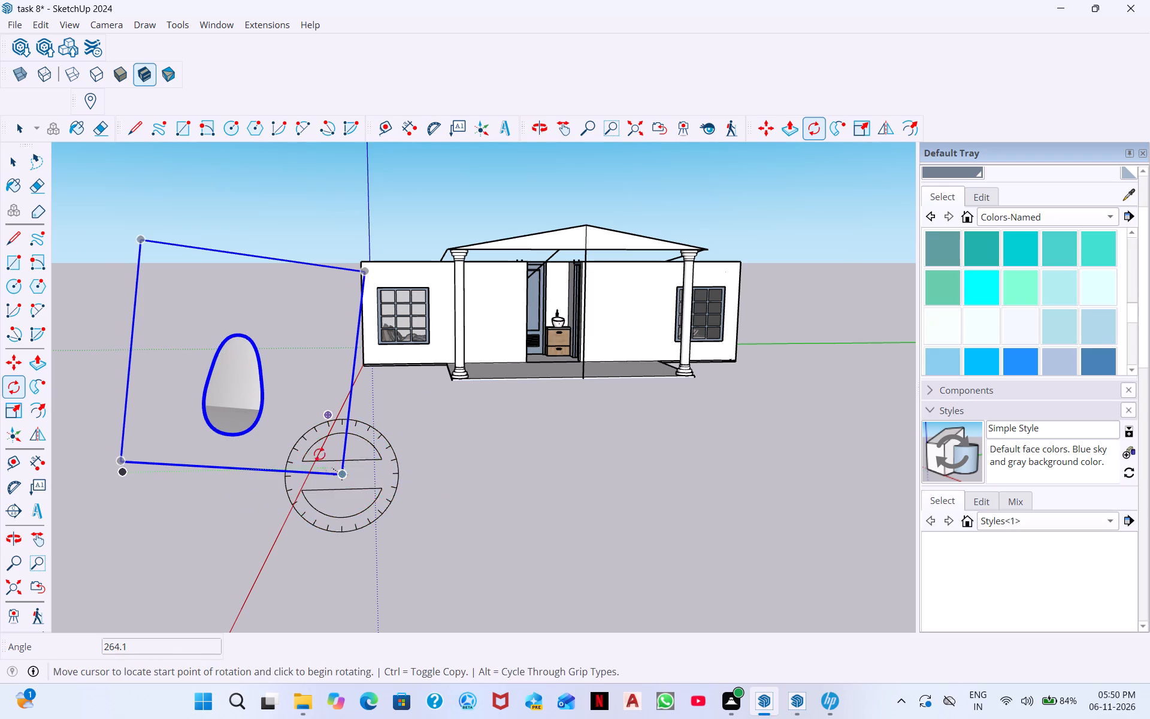
{"action": "left_click", "coordinate": [125, 476]}
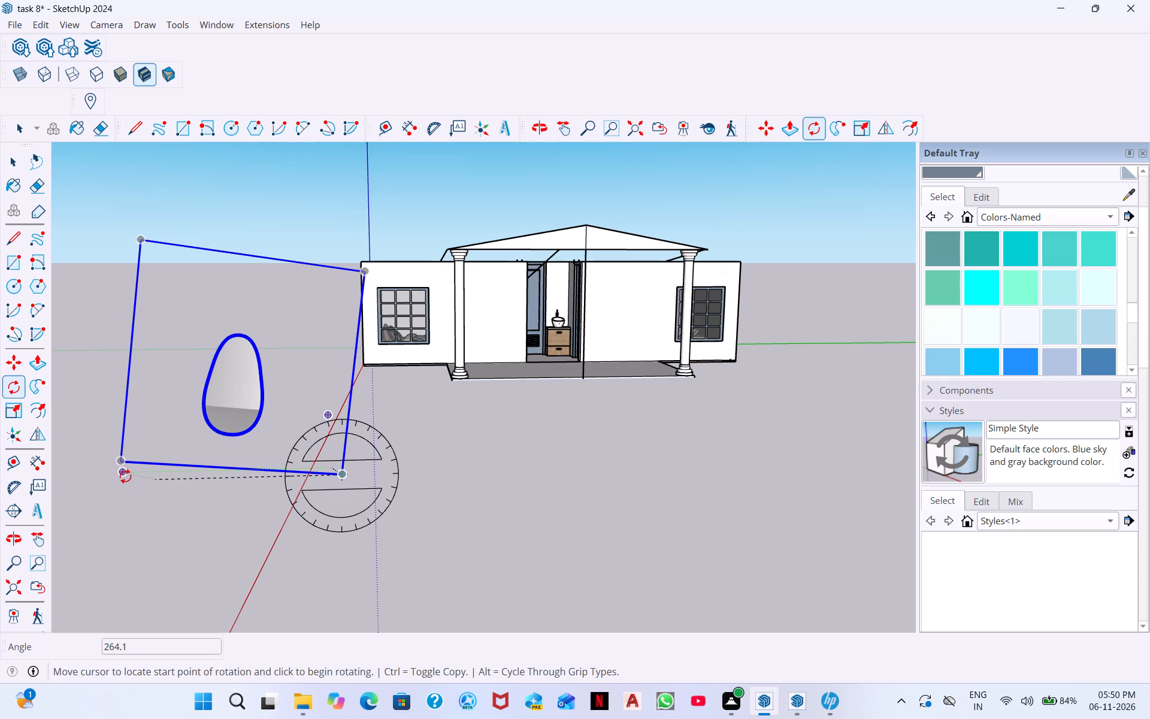
{"action": "left_click", "coordinate": [117, 510]}
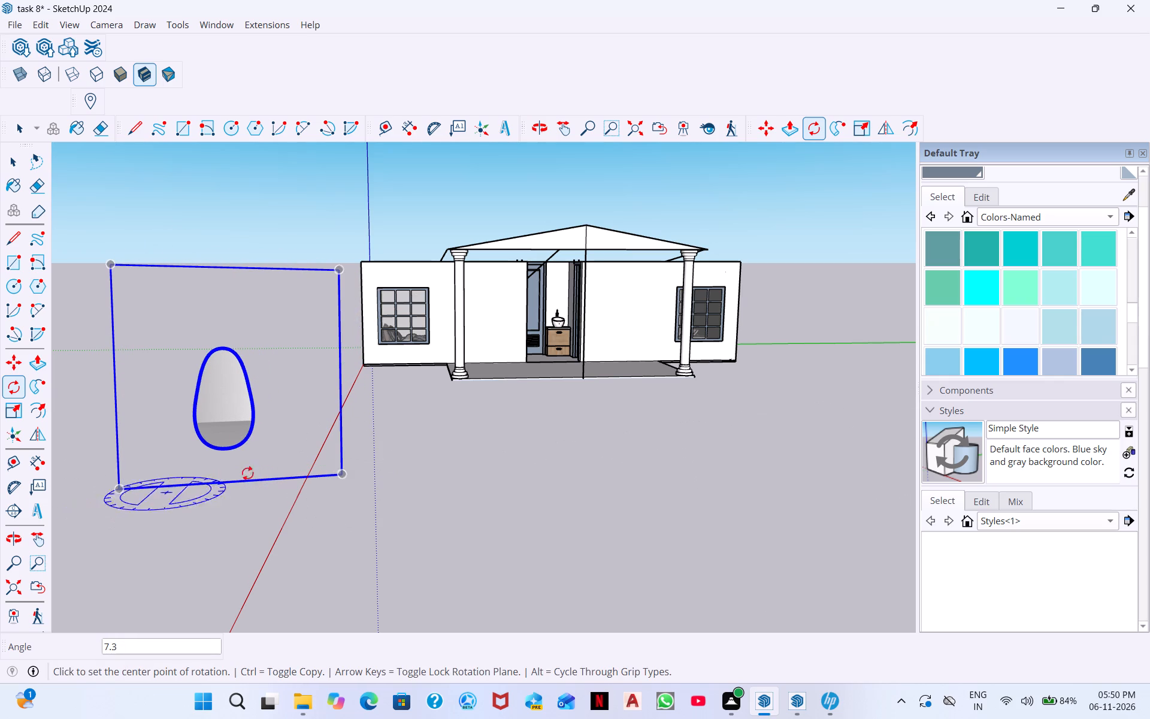
Move the mirror about 12' 5 3/8" across so it stands in front of the porch.
{"action": "scroll", "coordinate": [319, 471], "scroll_direction": "down", "scroll_amount": 3}
{"action": "scroll", "coordinate": [319, 470], "scroll_direction": "up", "scroll_amount": 7}
{"action": "scroll", "coordinate": [320, 469], "scroll_direction": "down", "scroll_amount": 3}
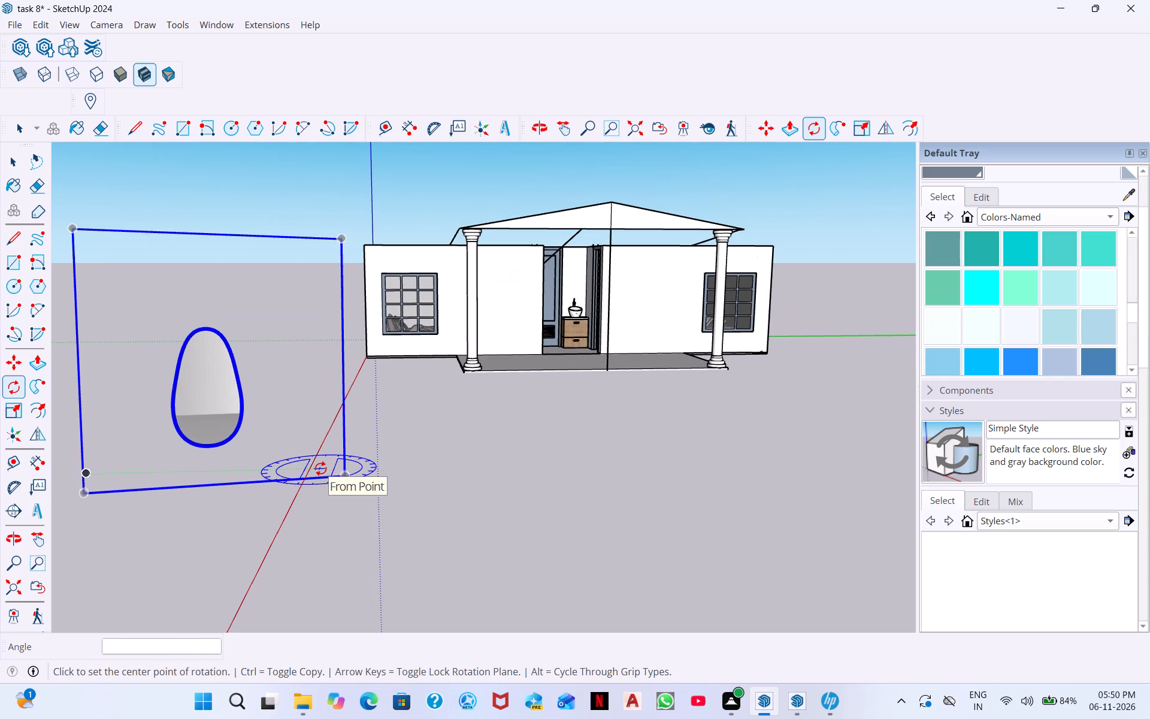
{"action": "scroll", "coordinate": [324, 469], "scroll_direction": "up", "scroll_amount": 2}
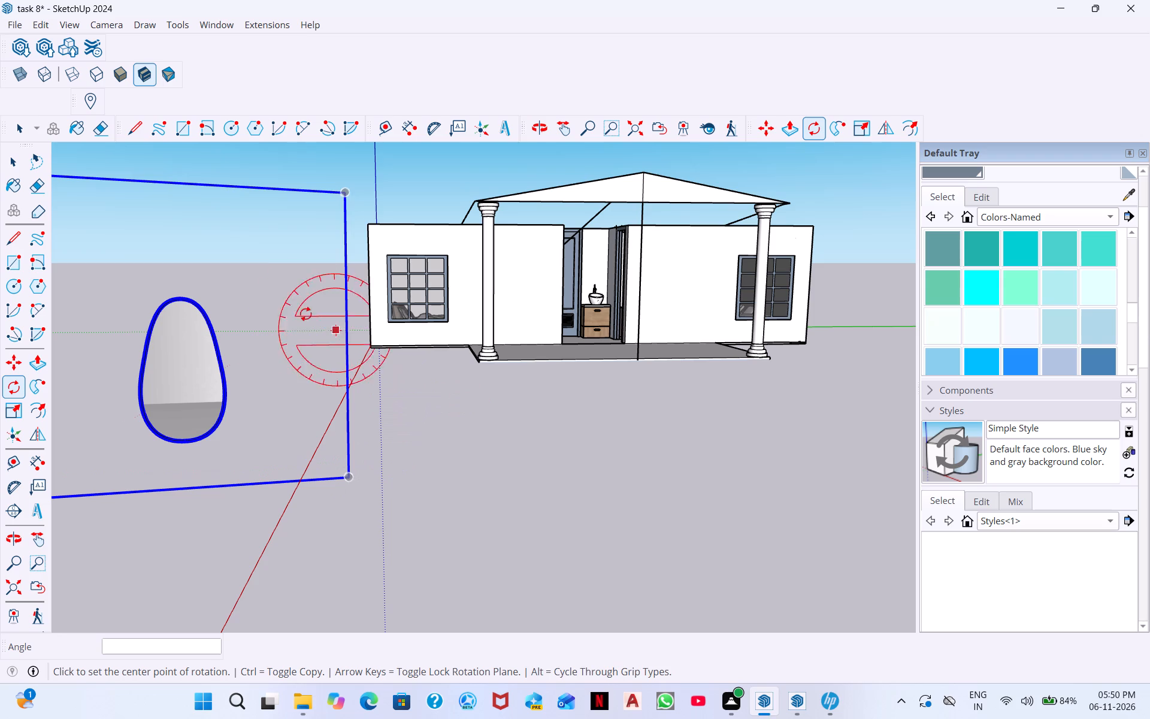
{"action": "scroll", "coordinate": [234, 352], "scroll_direction": "up", "scroll_amount": 5}
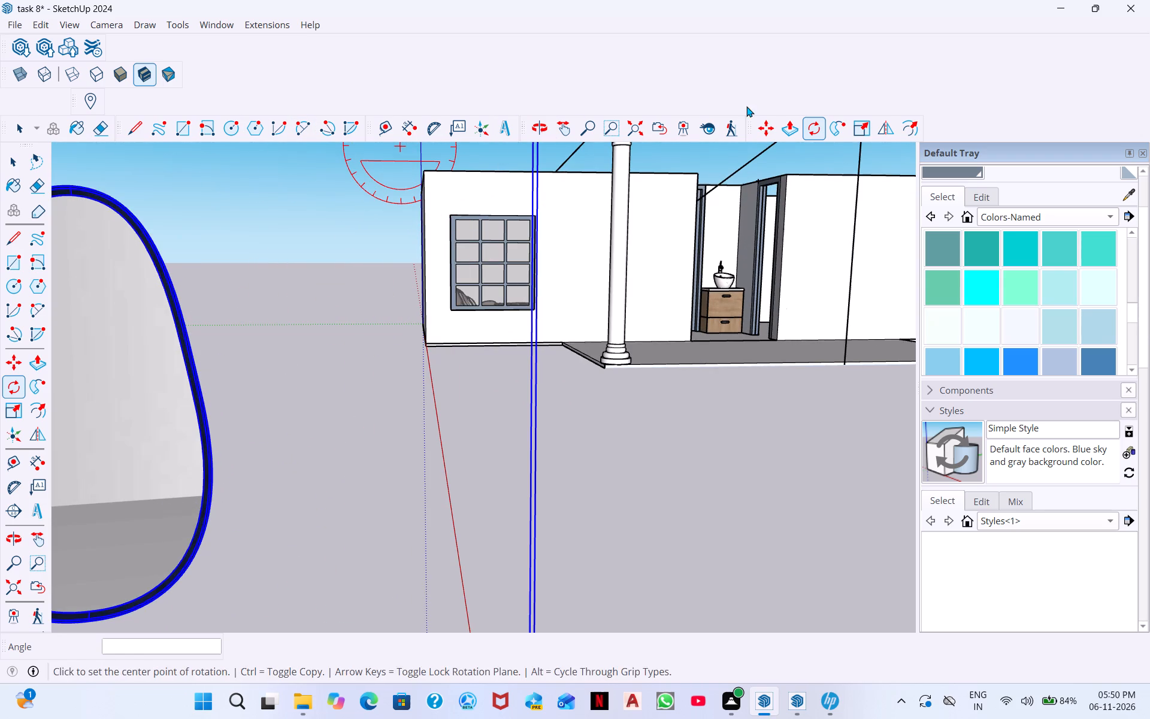
{"action": "left_click", "coordinate": [770, 138]}
{"action": "scroll", "coordinate": [134, 513], "scroll_direction": "down", "scroll_amount": 5}
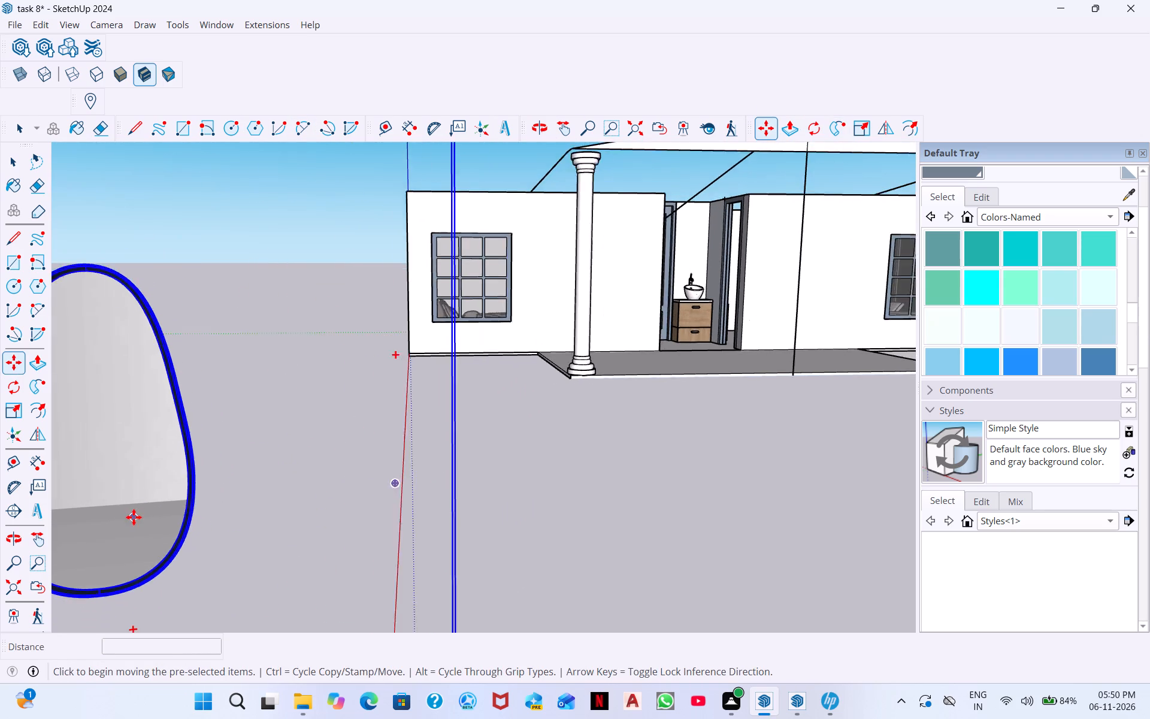
{"action": "scroll", "coordinate": [134, 517], "scroll_direction": "down", "scroll_amount": 1}
{"action": "left_click", "coordinate": [134, 517]}
{"action": "scroll", "coordinate": [687, 307], "scroll_direction": "up", "scroll_amount": 6}
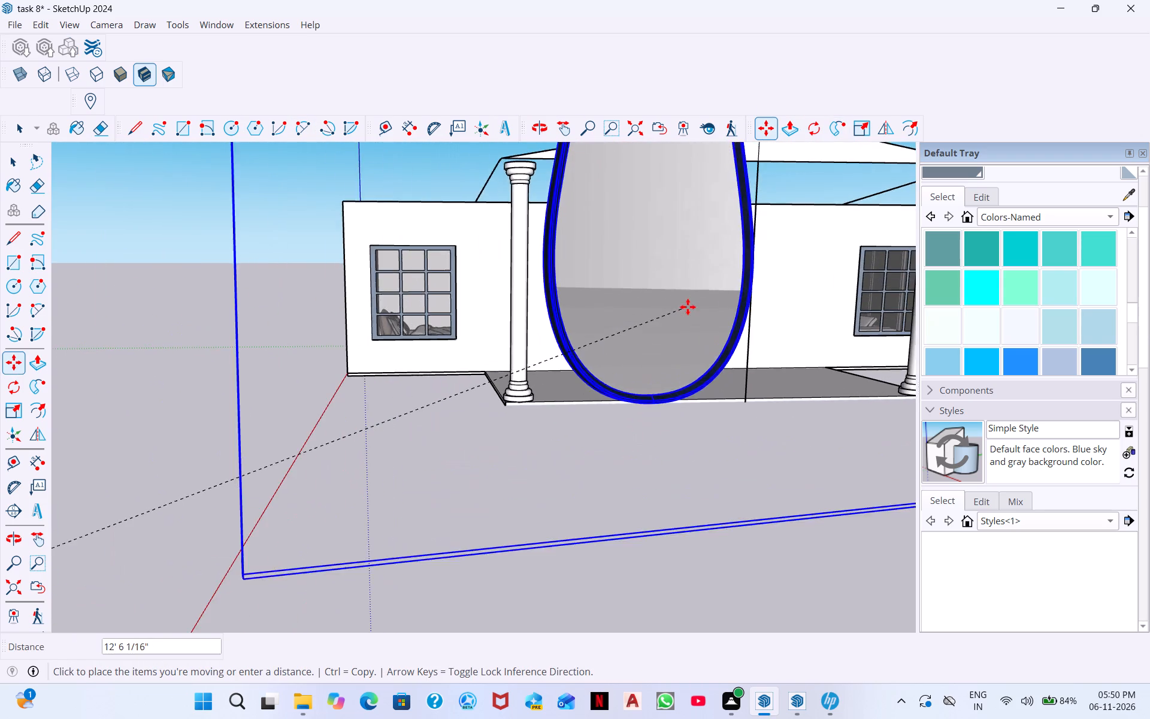
{"action": "scroll", "coordinate": [688, 307], "scroll_direction": "up", "scroll_amount": 3}
{"action": "scroll", "coordinate": [688, 306], "scroll_direction": "down", "scroll_amount": 13}
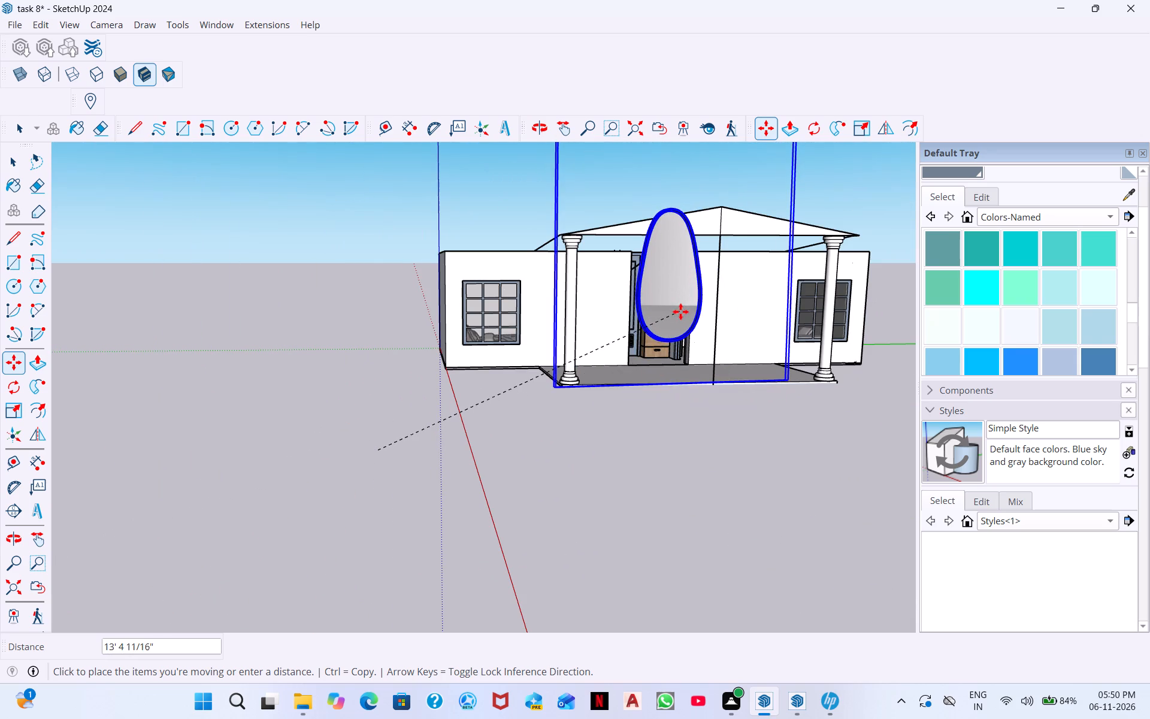
{"action": "left_click", "coordinate": [680, 437]}
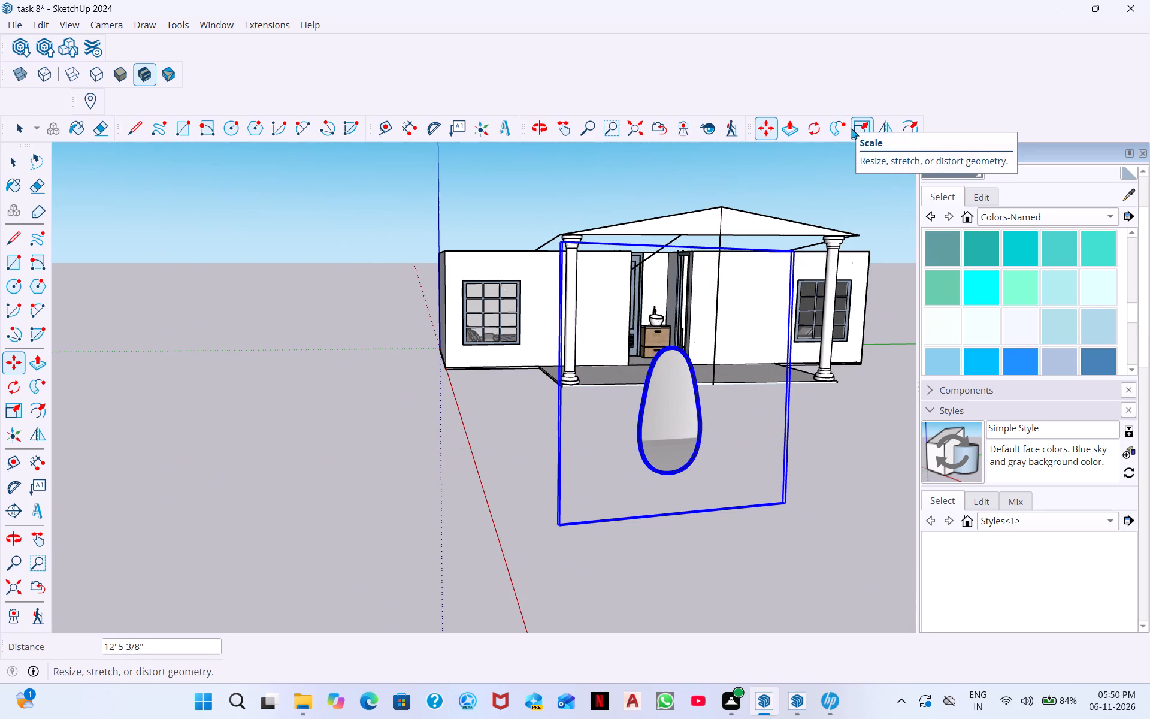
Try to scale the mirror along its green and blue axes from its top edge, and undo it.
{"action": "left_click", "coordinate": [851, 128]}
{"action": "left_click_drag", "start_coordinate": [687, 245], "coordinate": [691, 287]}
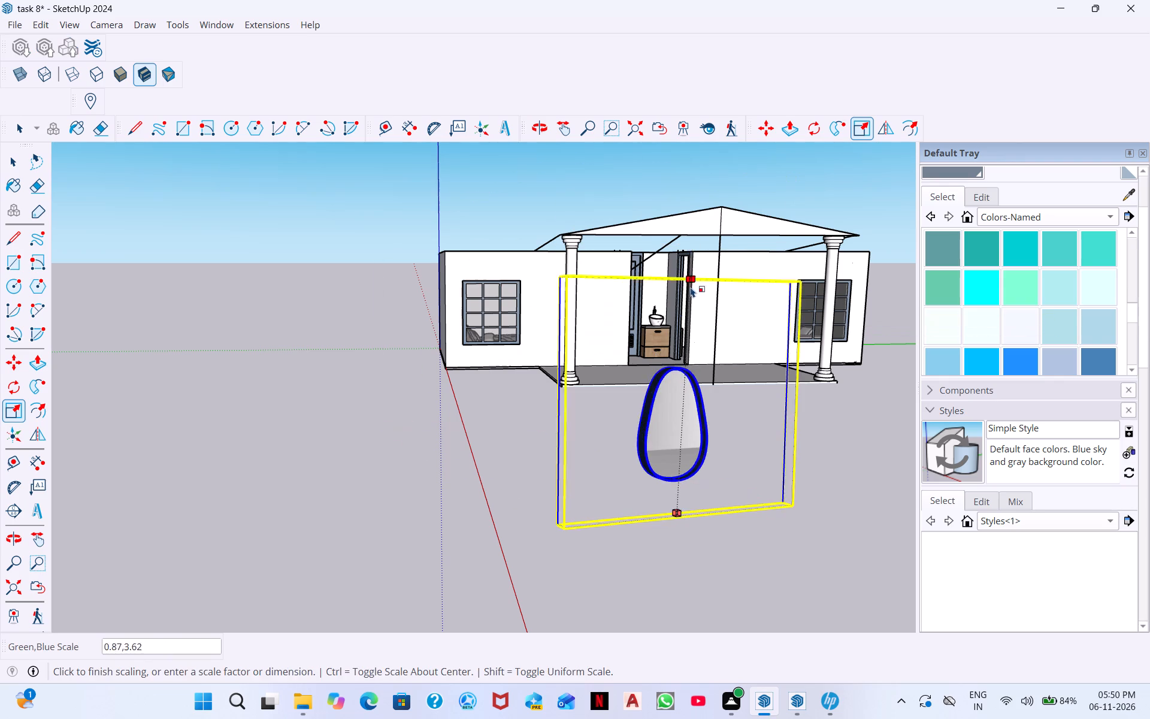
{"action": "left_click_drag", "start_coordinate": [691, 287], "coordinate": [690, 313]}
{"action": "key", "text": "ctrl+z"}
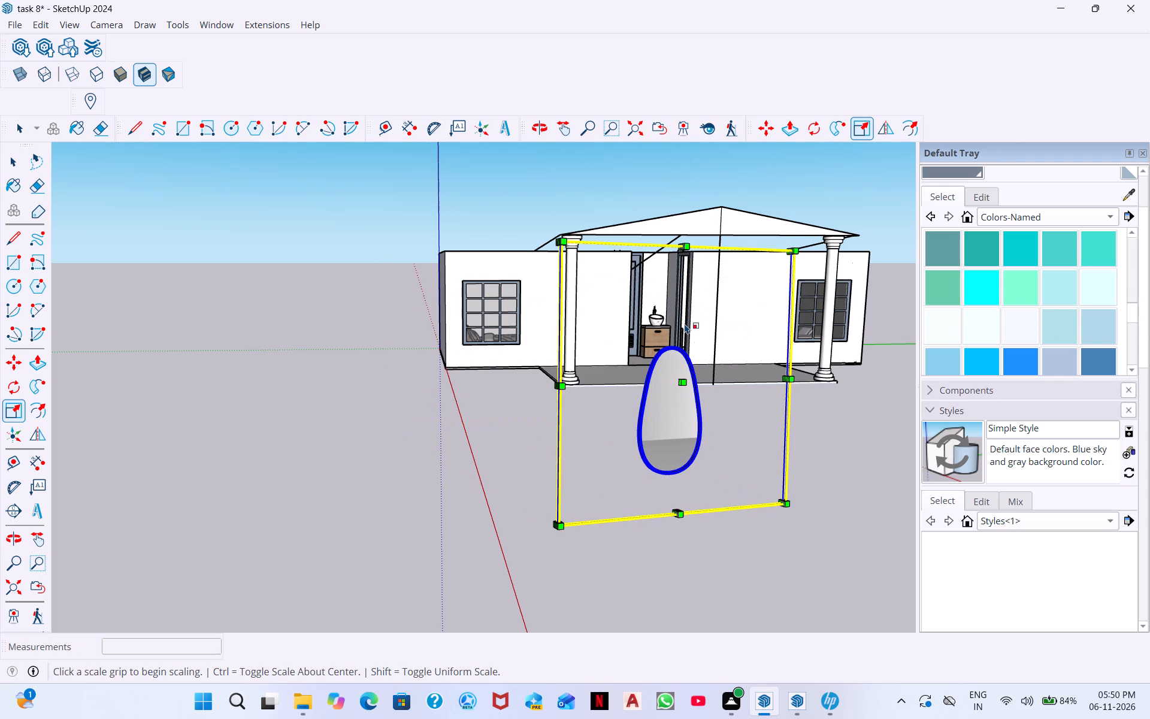
Reduce the mirror's height with a green-axis scale factor of 0.98 from the middle of its top.
{"action": "middle_click_drag", "start_coordinate": [686, 383], "coordinate": [688, 506]}
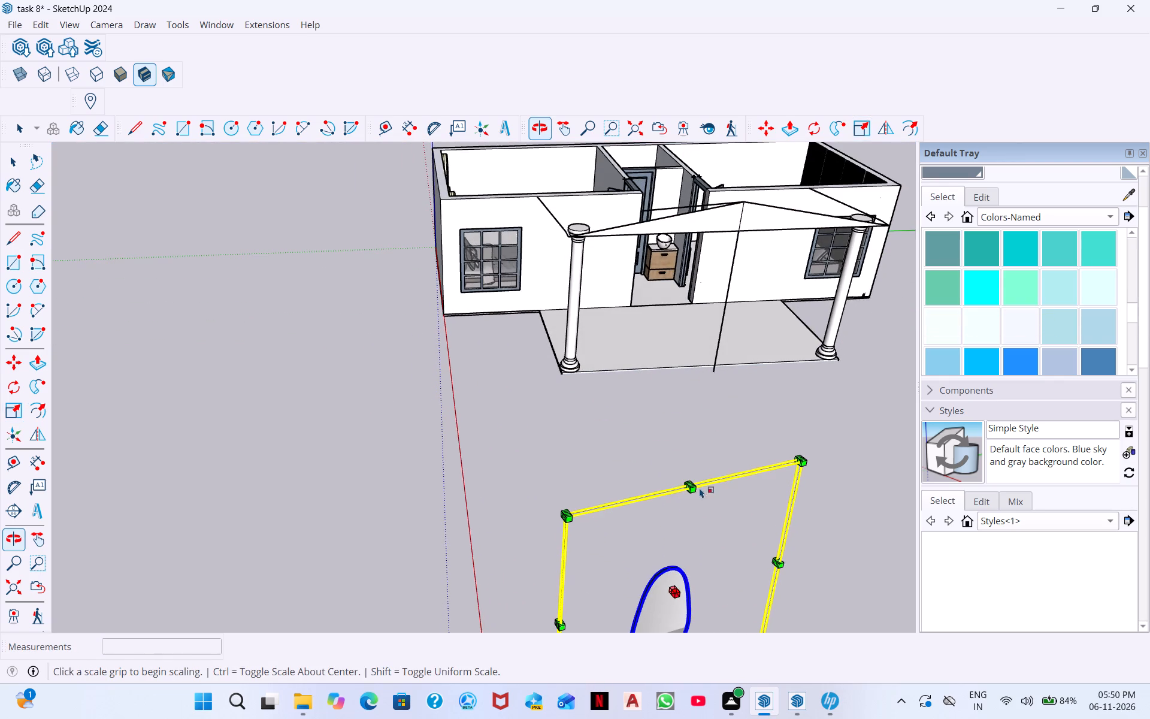
{"action": "scroll", "coordinate": [706, 440], "scroll_direction": "up", "scroll_amount": 4}
{"action": "scroll", "coordinate": [689, 521], "scroll_direction": "up", "scroll_amount": 4}
{"action": "scroll", "coordinate": [615, 579], "scroll_direction": "up", "scroll_amount": 5}
{"action": "scroll", "coordinate": [688, 555], "scroll_direction": "down", "scroll_amount": 7}
{"action": "scroll", "coordinate": [727, 543], "scroll_direction": "up", "scroll_amount": 4}
{"action": "left_click_drag", "start_coordinate": [723, 539], "coordinate": [724, 628]}
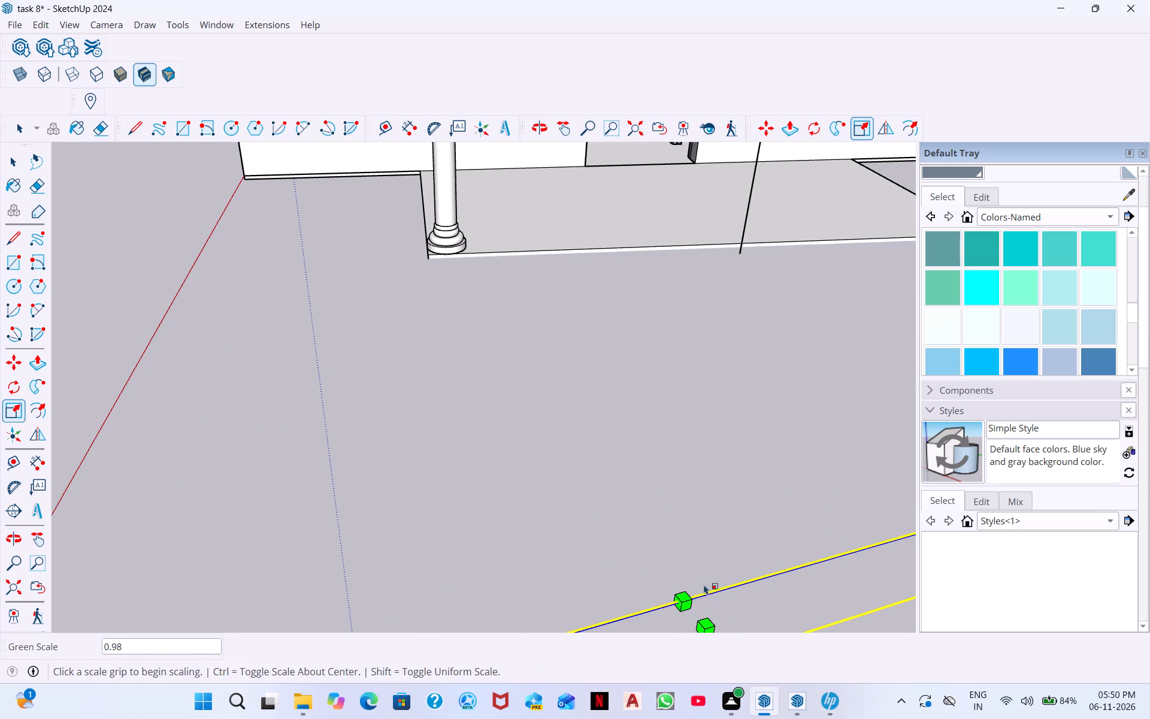
Scale the mirror along its red axis from its side so that it becomes much narrower.
{"action": "middle_click_drag", "start_coordinate": [703, 576], "coordinate": [661, 460]}
{"action": "scroll", "coordinate": [661, 460], "scroll_direction": "down", "scroll_amount": 2}
{"action": "scroll", "coordinate": [455, 449], "scroll_direction": "down", "scroll_amount": 3}
{"action": "scroll", "coordinate": [447, 289], "scroll_direction": "down", "scroll_amount": 3}
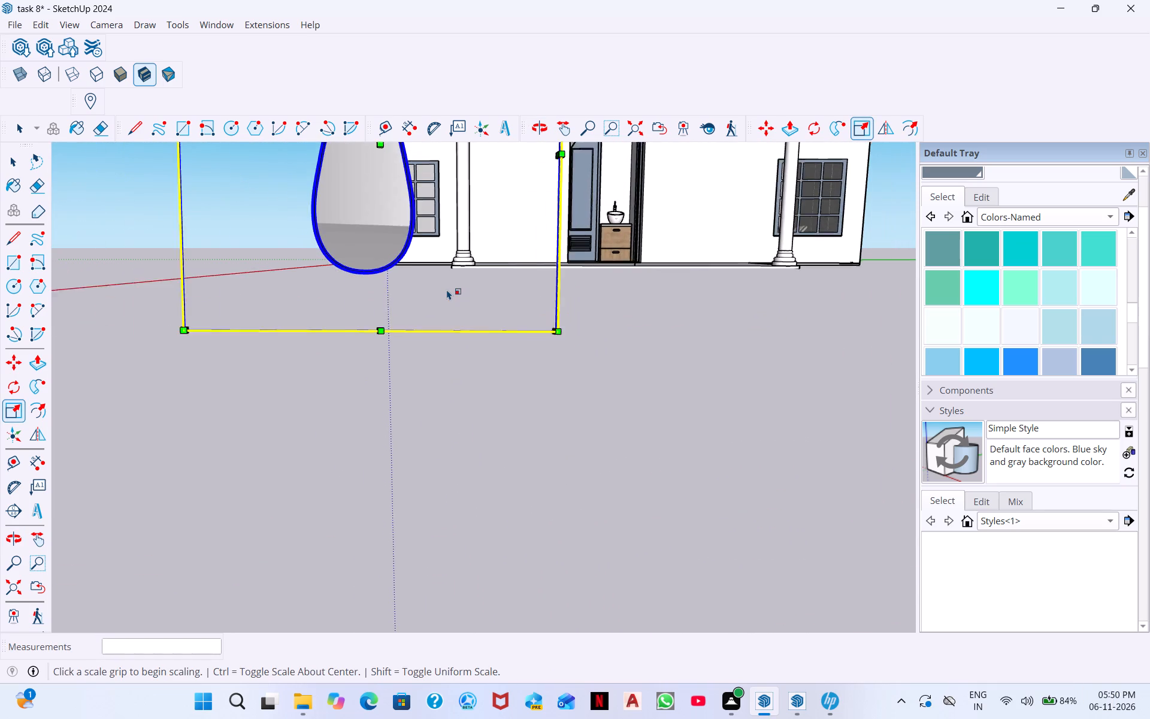
{"action": "scroll", "coordinate": [447, 289], "scroll_direction": "down", "scroll_amount": 10}
{"action": "middle_click_drag", "start_coordinate": [449, 283], "coordinate": [394, 296]}
{"action": "scroll", "coordinate": [449, 283], "scroll_direction": "down", "scroll_amount": 1}
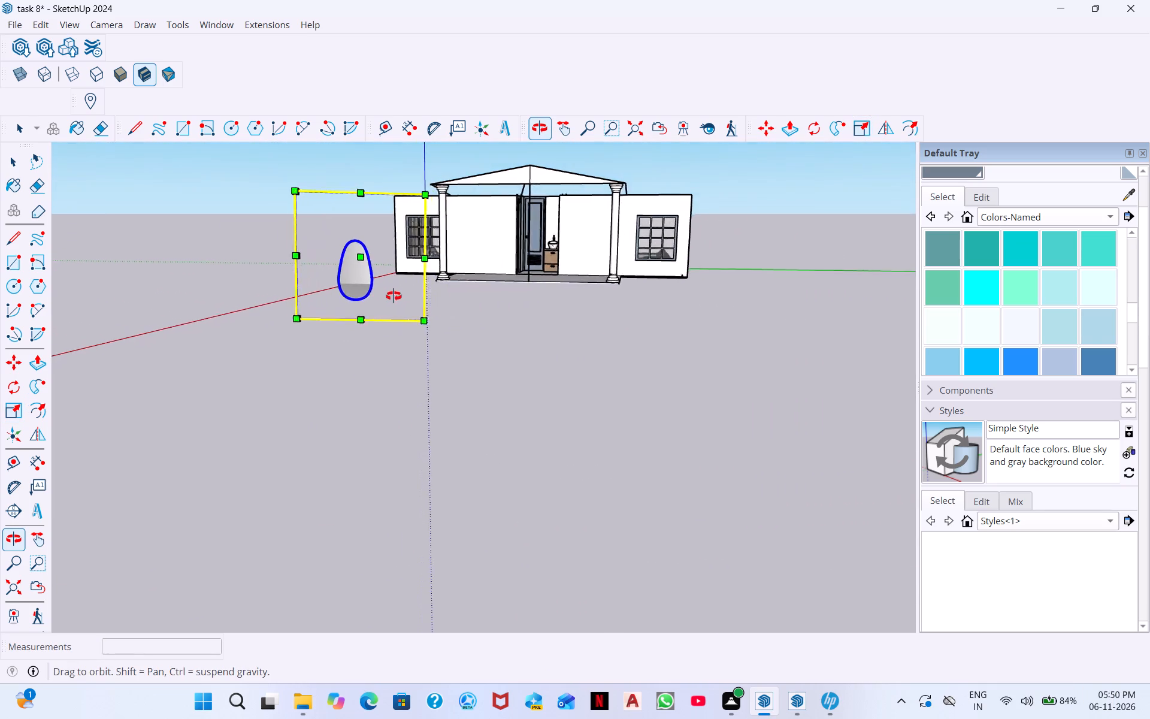
{"action": "middle_click_drag", "start_coordinate": [394, 296], "coordinate": [296, 312]}
{"action": "scroll", "coordinate": [317, 283], "scroll_direction": "up", "scroll_amount": 15}
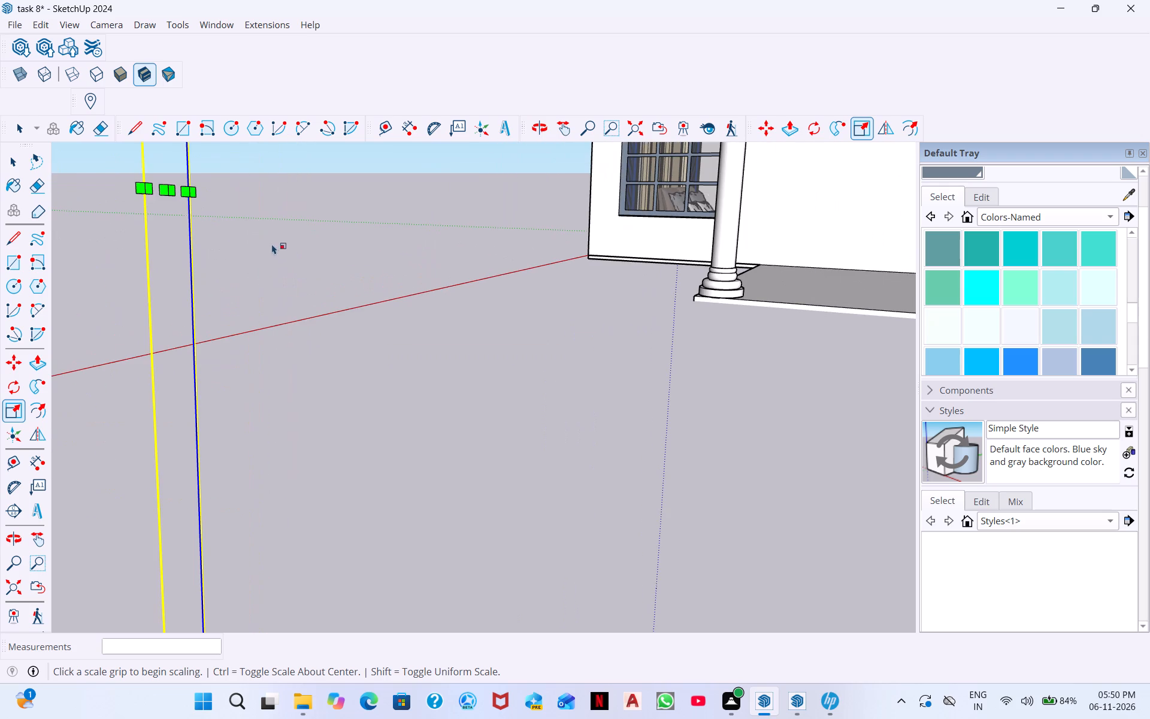
{"action": "left_click_drag", "start_coordinate": [172, 187], "coordinate": [115, 176]}
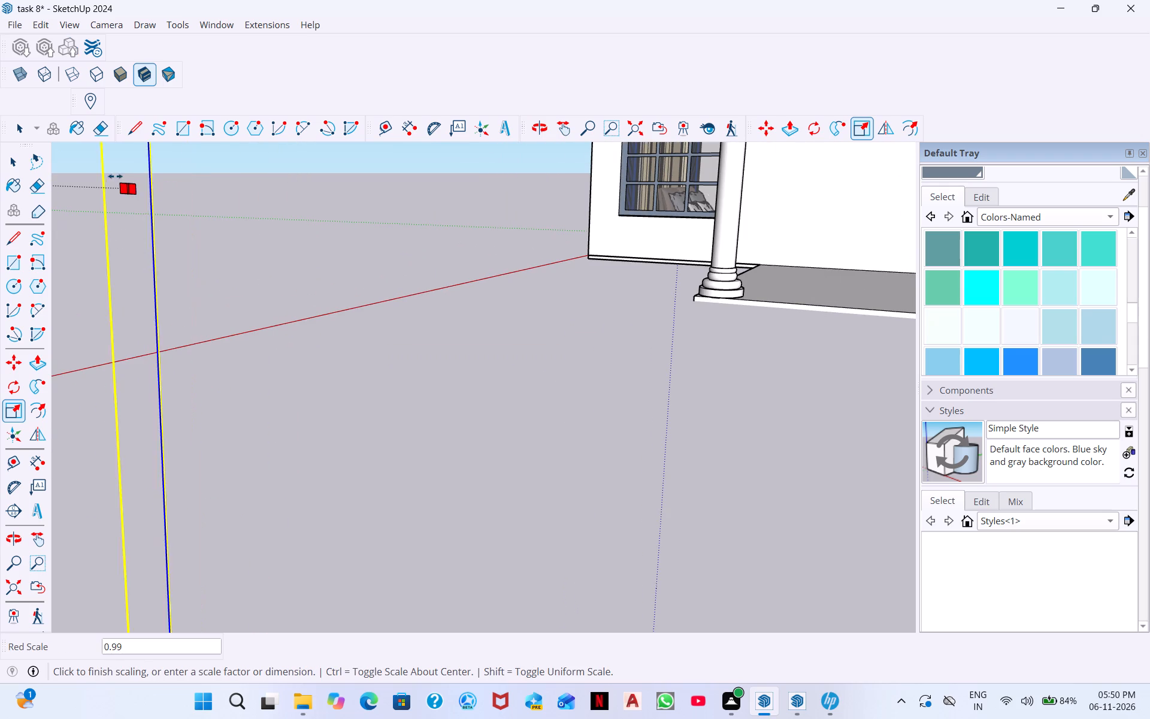
{"action": "left_click_drag", "start_coordinate": [115, 176], "coordinate": [16, 158]}
Reduce the mirror's height with a green-axis scale factor of 0.32 from the middle of its top.
{"action": "scroll", "coordinate": [223, 281], "scroll_direction": "down", "scroll_amount": 7}
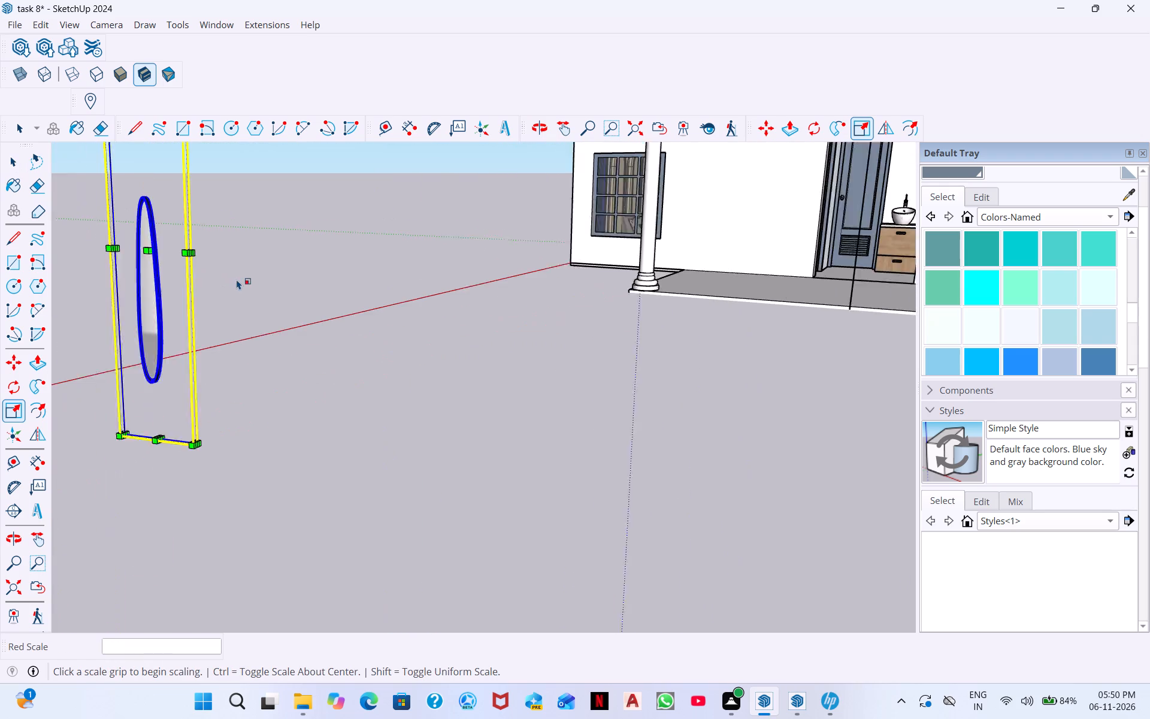
{"action": "middle_click_drag", "start_coordinate": [178, 295], "coordinate": [261, 285]}
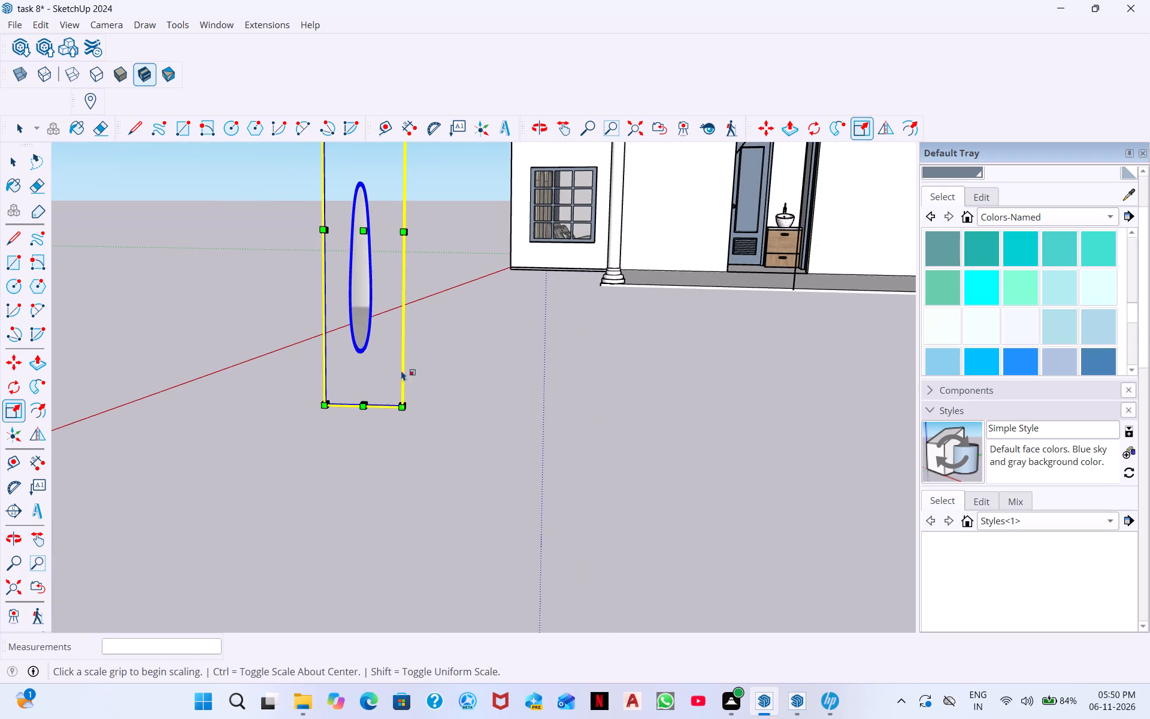
{"action": "middle_click_drag", "start_coordinate": [388, 356], "coordinate": [434, 439]}
{"action": "scroll", "coordinate": [562, 371], "scroll_direction": "up", "scroll_amount": 4}
{"action": "scroll", "coordinate": [473, 352], "scroll_direction": "up", "scroll_amount": 4}
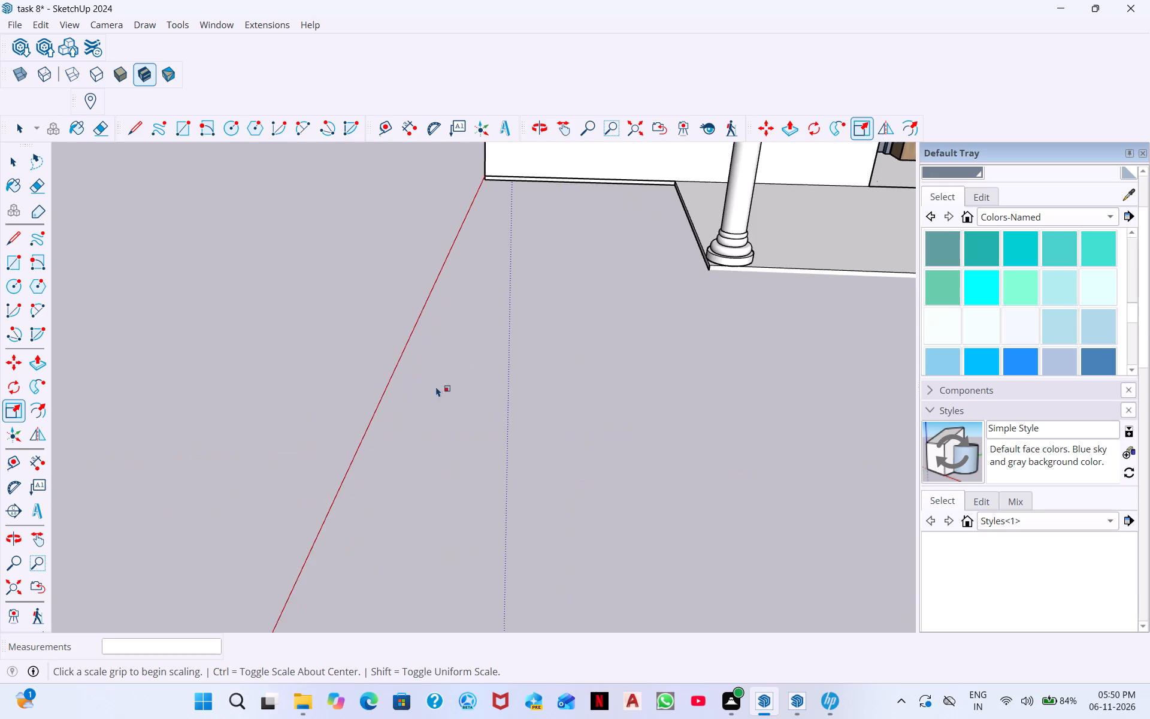
{"action": "scroll", "coordinate": [422, 415], "scroll_direction": "down", "scroll_amount": 7}
{"action": "scroll", "coordinate": [394, 415], "scroll_direction": "up", "scroll_amount": 4}
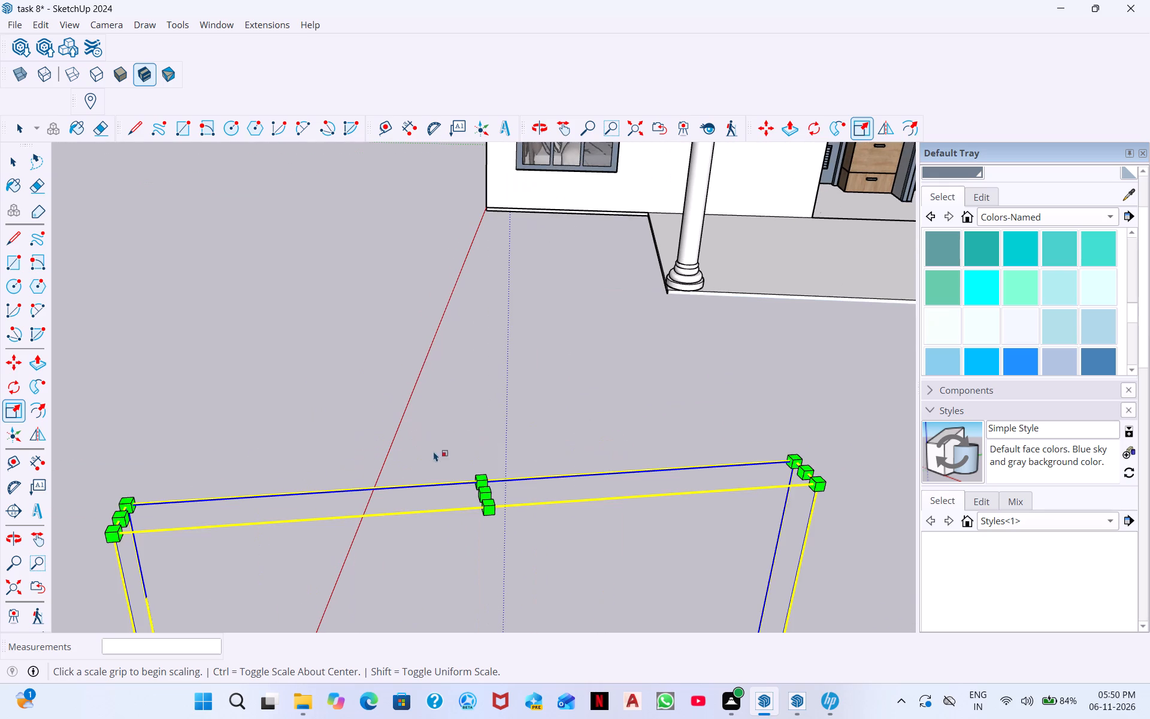
{"action": "left_click_drag", "start_coordinate": [486, 491], "coordinate": [485, 511]}
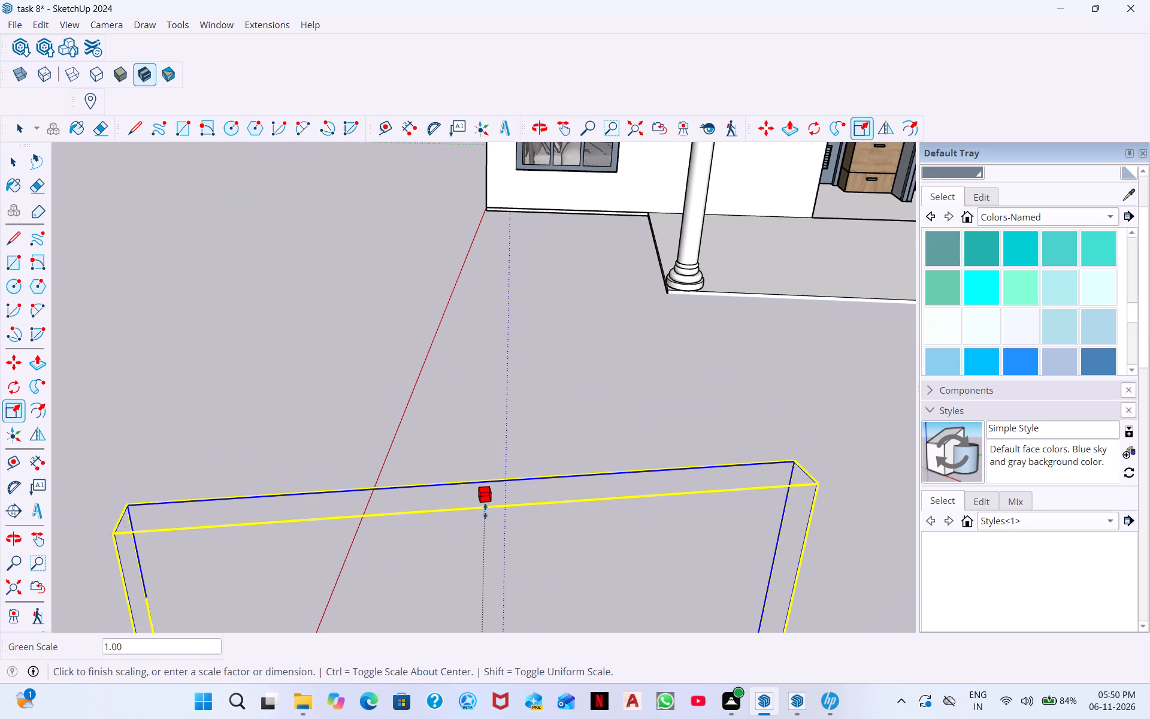
{"action": "left_click_drag", "start_coordinate": [485, 511], "coordinate": [505, 644]}
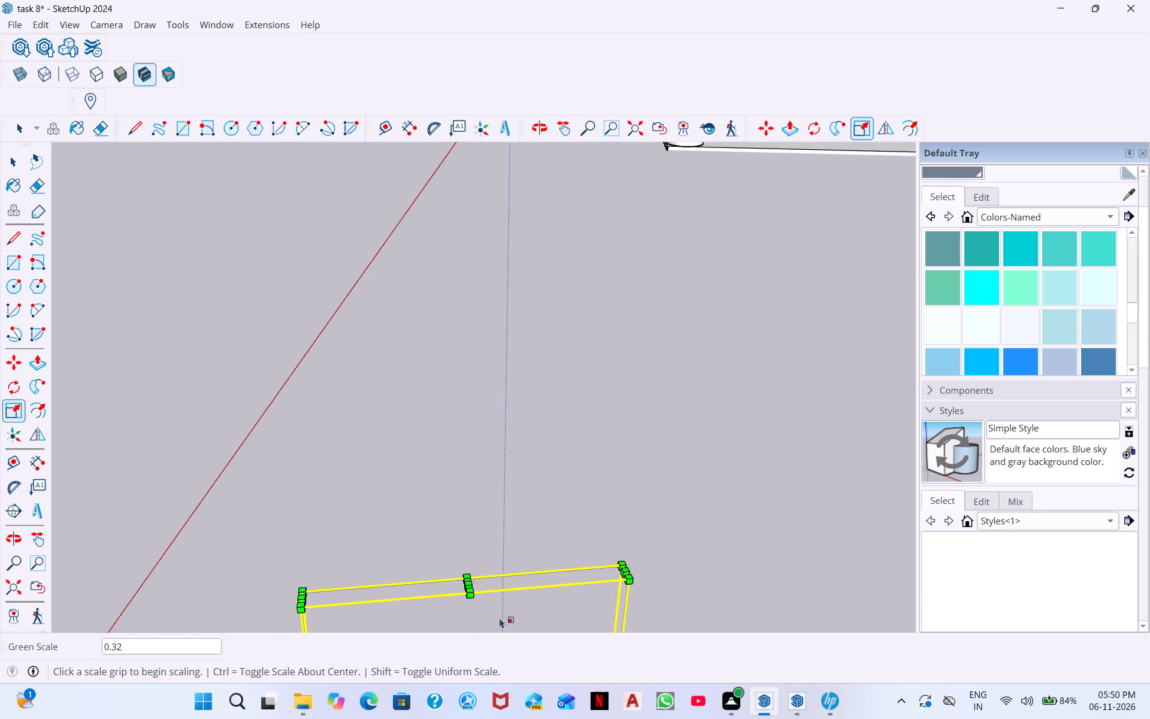
{"action": "scroll", "coordinate": [462, 581], "scroll_direction": "down", "scroll_amount": 2}
{"action": "middle_click_drag", "start_coordinate": [471, 575], "coordinate": [489, 484]}
{"action": "middle_click_drag", "start_coordinate": [541, 358], "coordinate": [531, 418]}
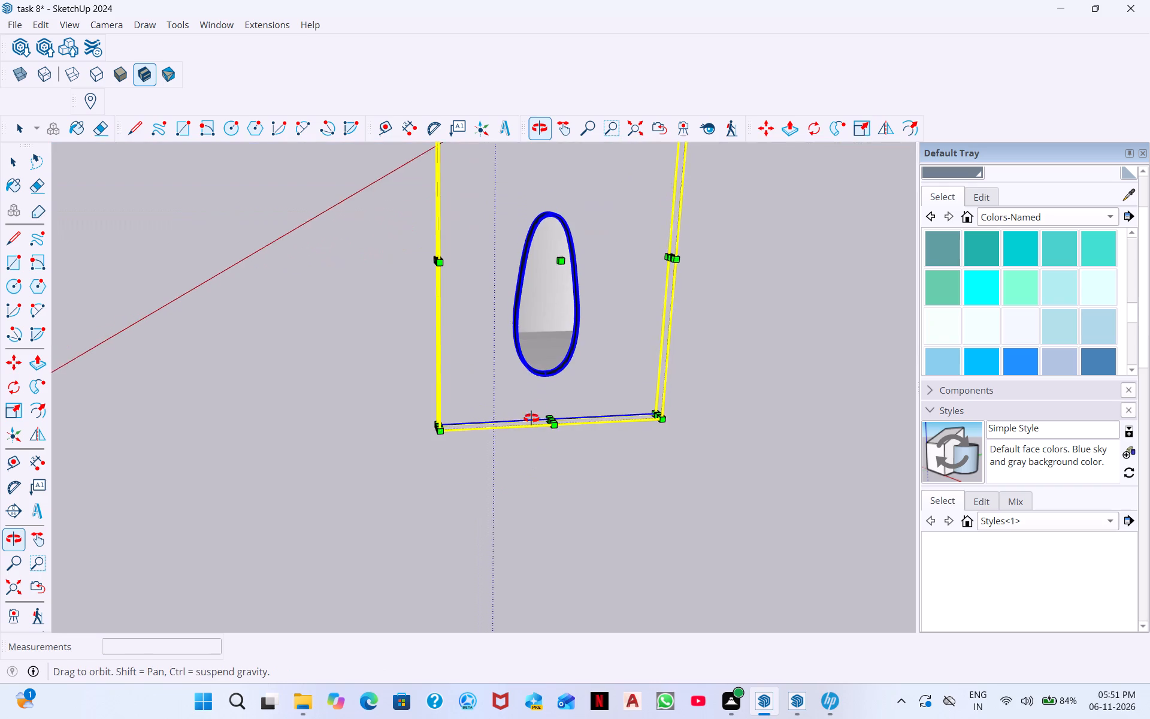
Reduce the mirror's height with a green-axis scale factor of 0.64 from the middle of its bottom edge.
{"action": "middle_click_drag", "start_coordinate": [531, 418], "coordinate": [531, 421]}
{"action": "scroll", "coordinate": [552, 447], "scroll_direction": "up", "scroll_amount": 5}
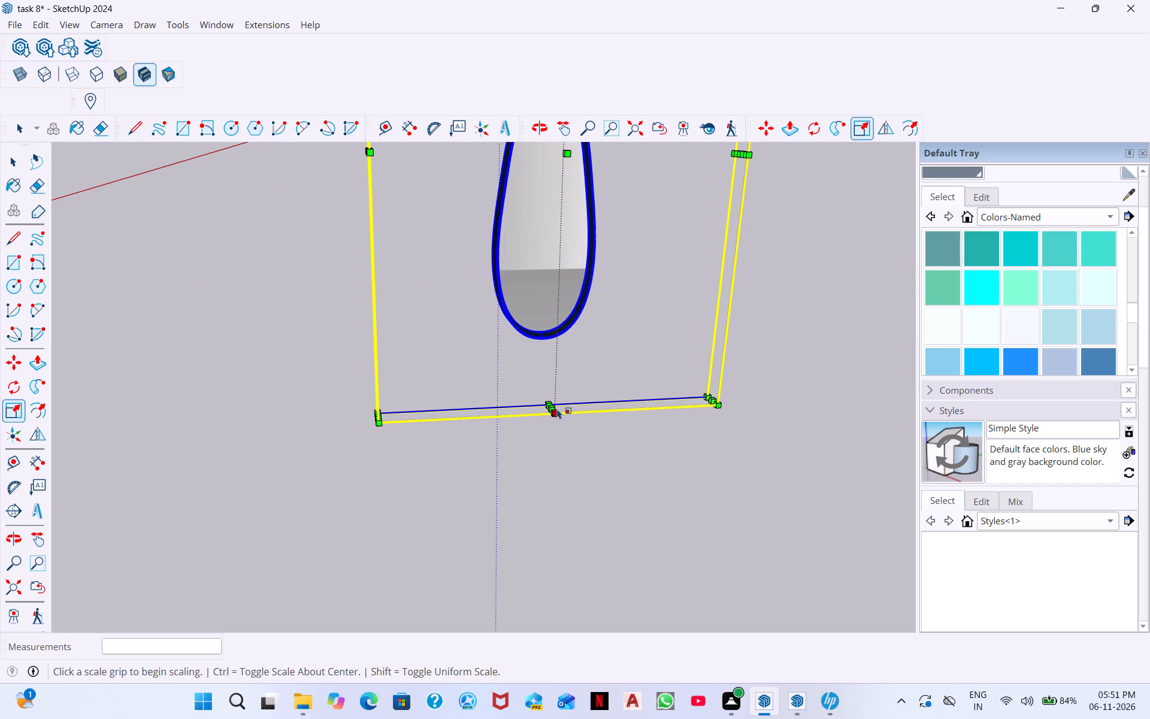
{"action": "left_click_drag", "start_coordinate": [553, 407], "coordinate": [548, 299]}
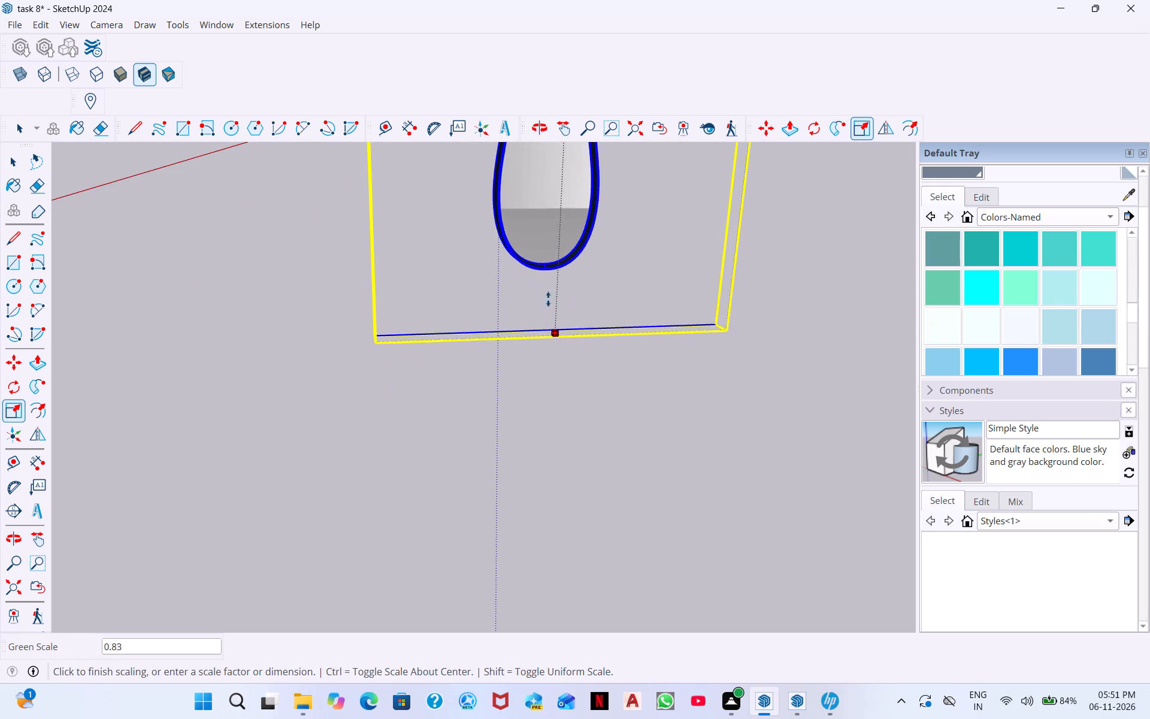
{"action": "left_click_drag", "start_coordinate": [548, 299], "coordinate": [561, 231]}
Move the mirror to the open ground beside the porch, in front of the house's windowed front wall.
{"action": "scroll", "coordinate": [532, 352], "scroll_direction": "down", "scroll_amount": 1}
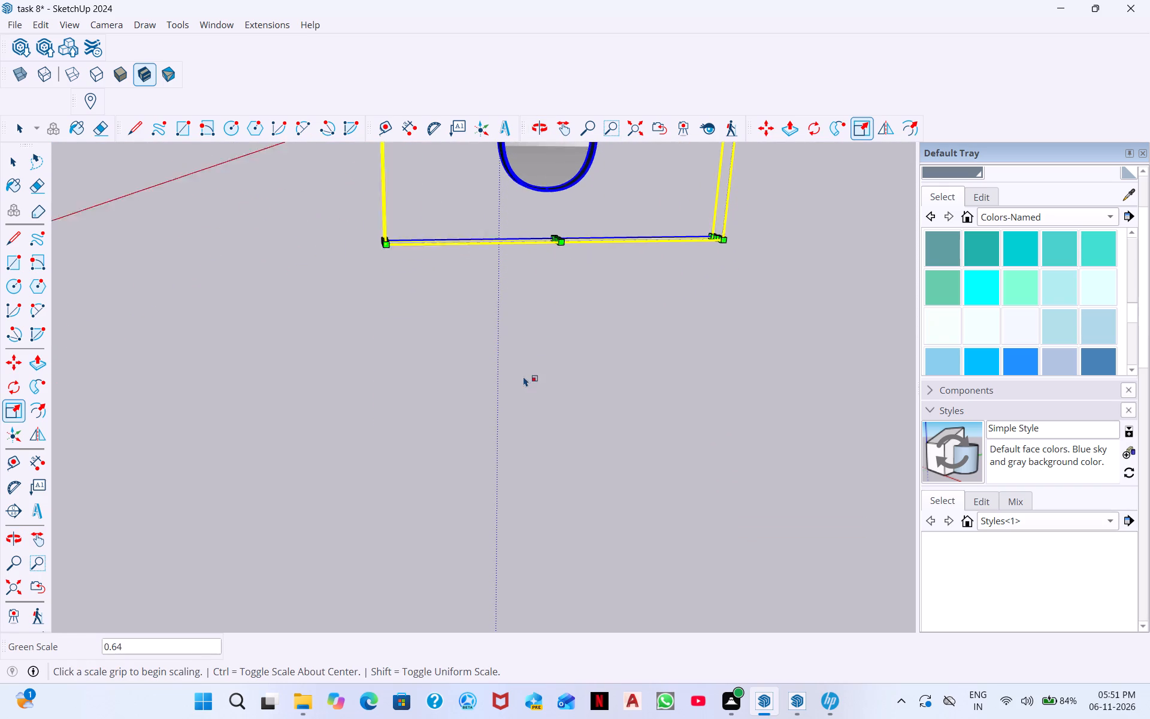
{"action": "scroll", "coordinate": [523, 376], "scroll_direction": "down", "scroll_amount": 1}
{"action": "scroll", "coordinate": [594, 256], "scroll_direction": "down", "scroll_amount": 4}
{"action": "middle_click_drag", "start_coordinate": [594, 257], "coordinate": [577, 295]}
{"action": "scroll", "coordinate": [586, 280], "scroll_direction": "down", "scroll_amount": 12}
{"action": "scroll", "coordinate": [609, 206], "scroll_direction": "up", "scroll_amount": 7}
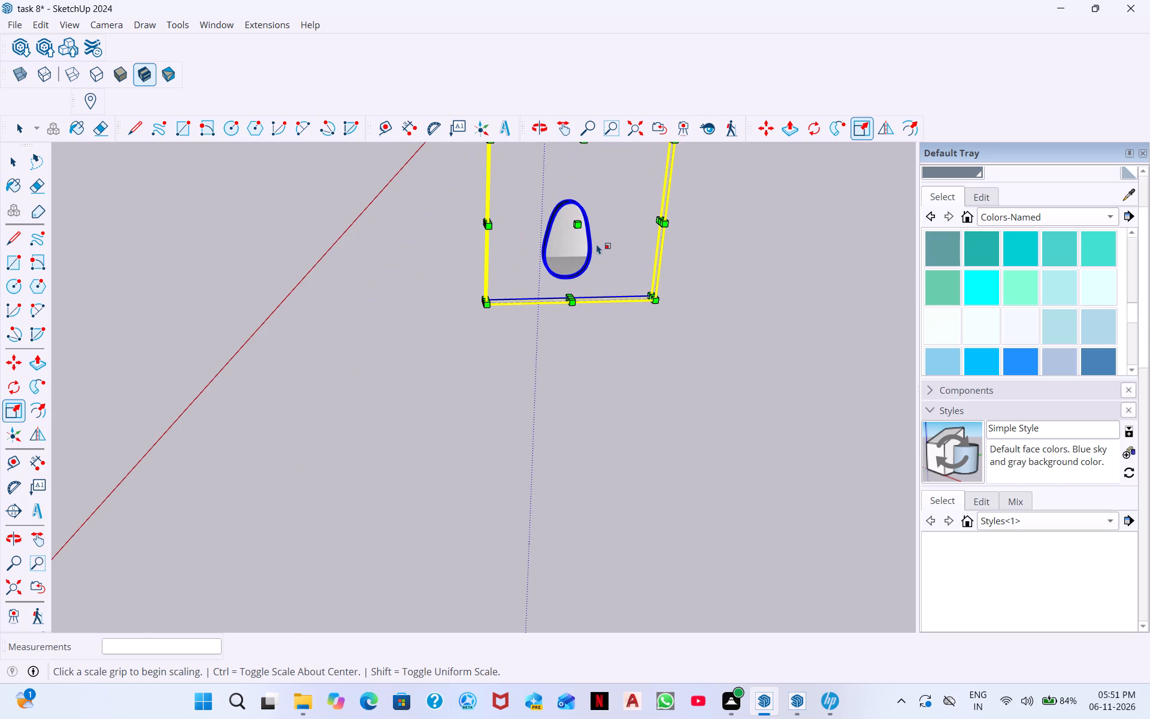
{"action": "left_click", "coordinate": [762, 123]}
{"action": "left_click_drag", "start_coordinate": [561, 249], "coordinate": [653, 171]}
{"action": "scroll", "coordinate": [713, 153], "scroll_direction": "down", "scroll_amount": 10}
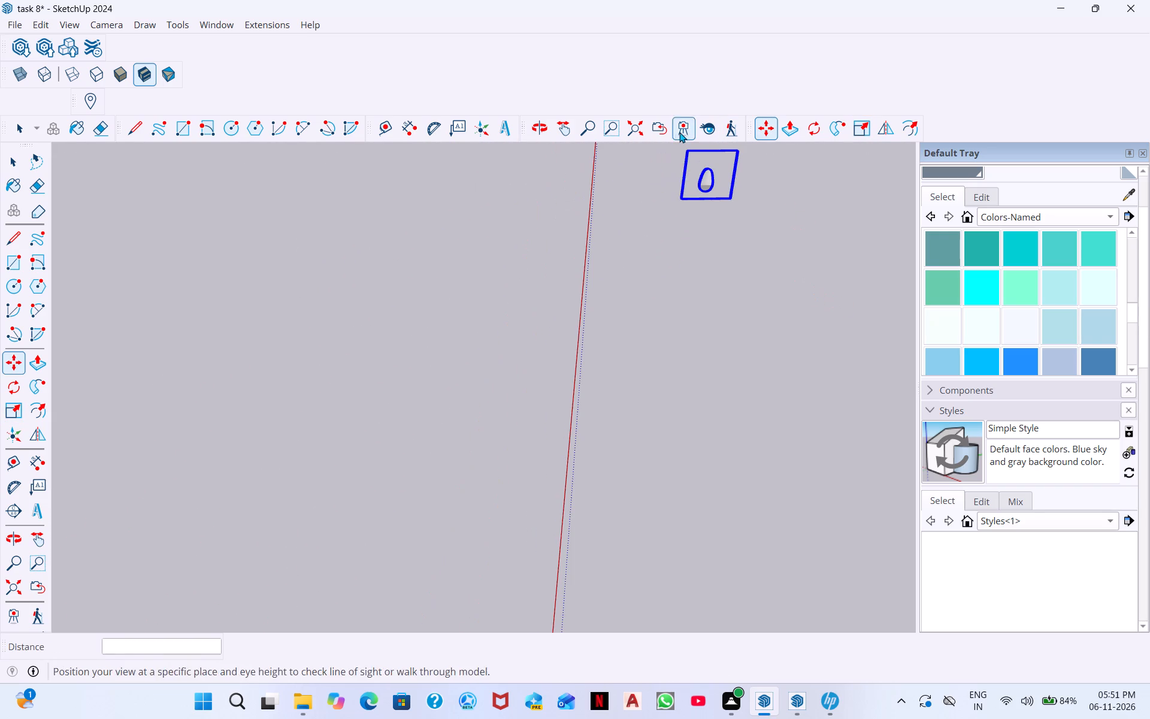
{"action": "left_click", "coordinate": [638, 130]}
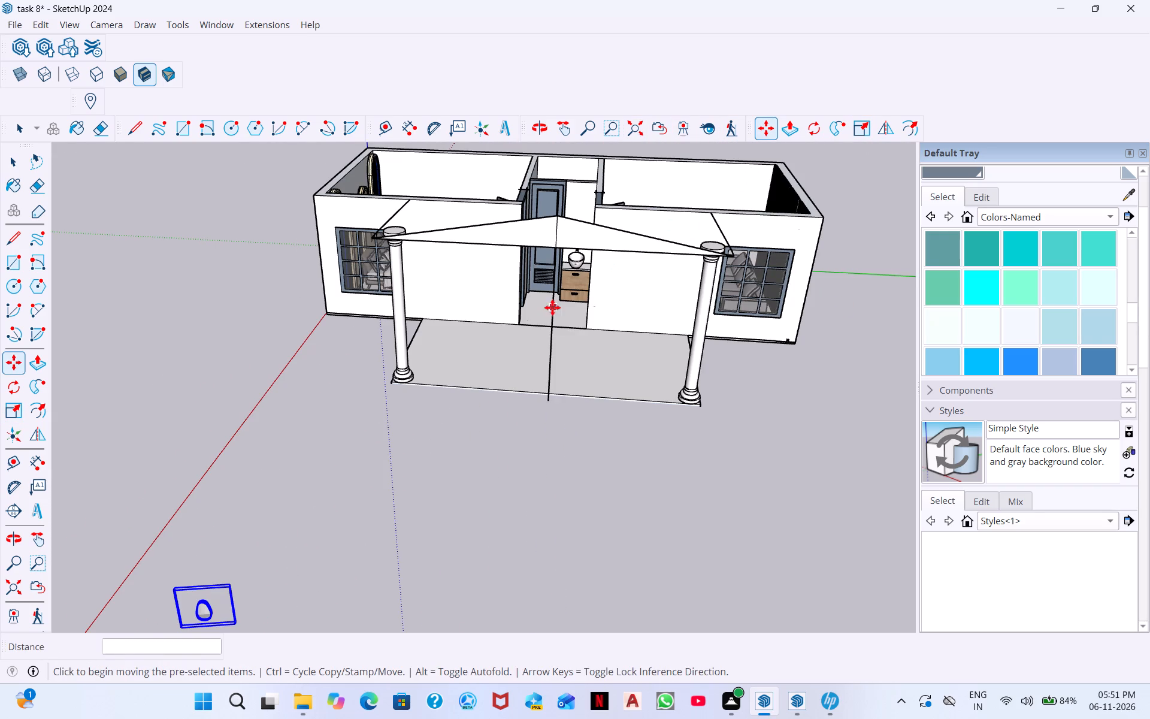
{"action": "left_click", "coordinate": [202, 616]}
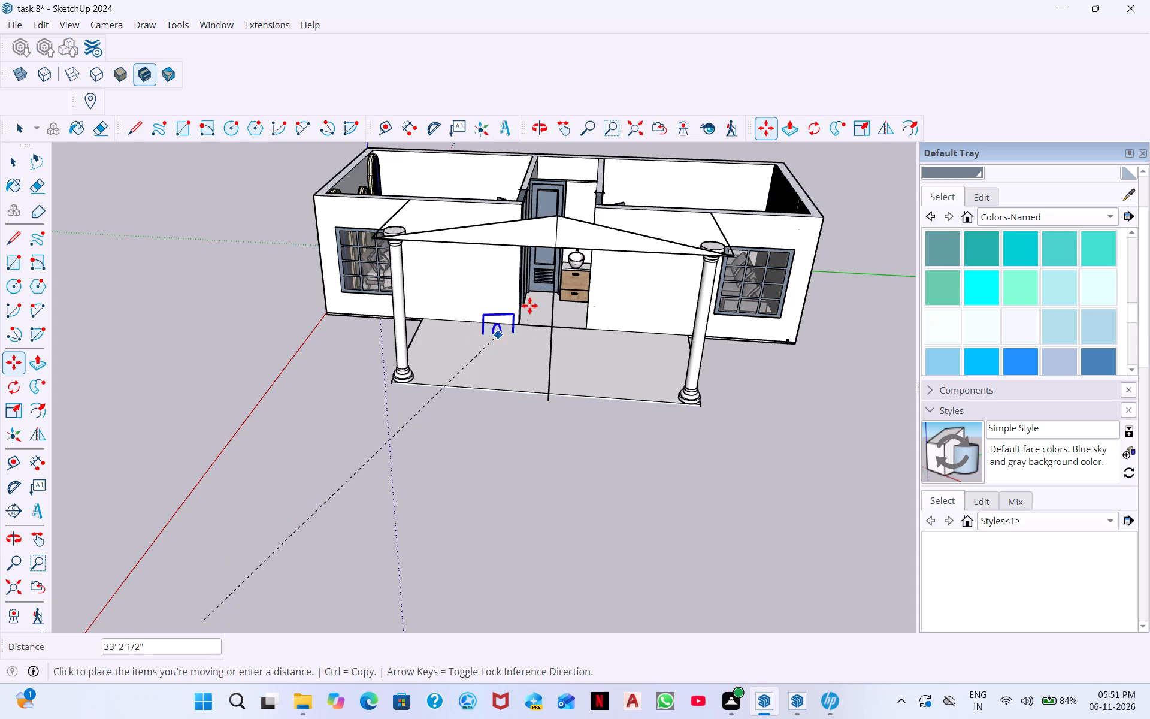
{"action": "scroll", "coordinate": [532, 298], "scroll_direction": "up", "scroll_amount": 4}
{"action": "scroll", "coordinate": [580, 264], "scroll_direction": "up", "scroll_amount": 4}
{"action": "scroll", "coordinate": [618, 204], "scroll_direction": "up", "scroll_amount": 3}
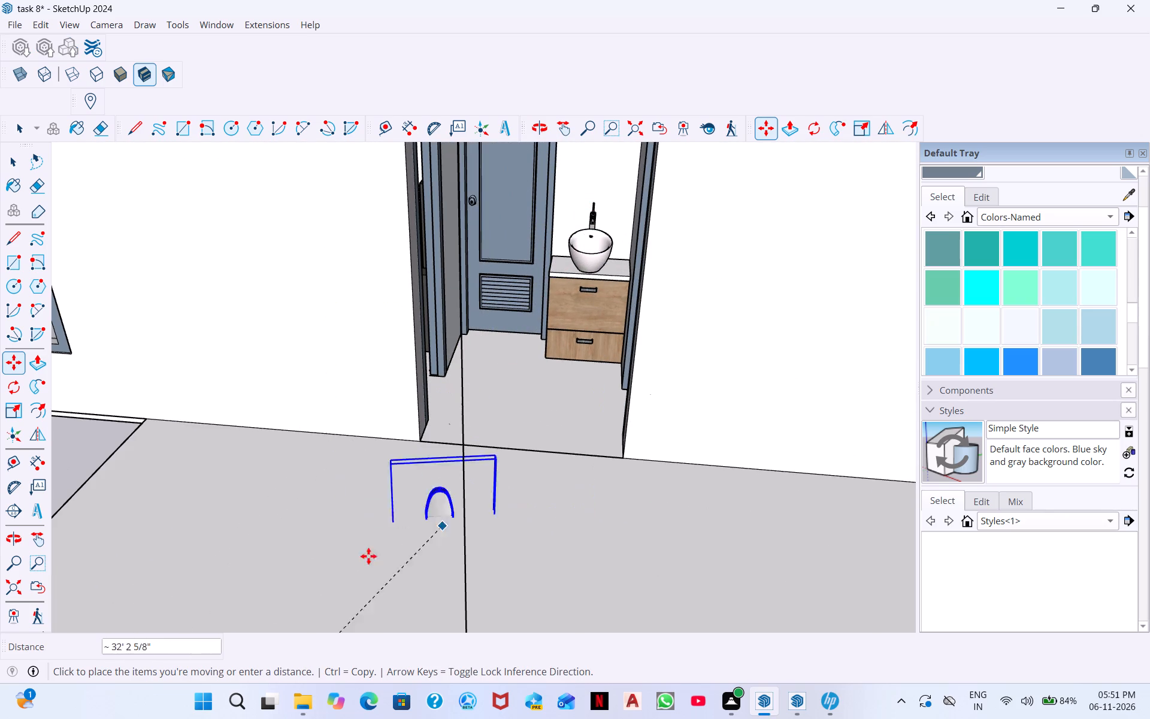
{"action": "scroll", "coordinate": [101, 410], "scroll_direction": "down", "scroll_amount": 6}
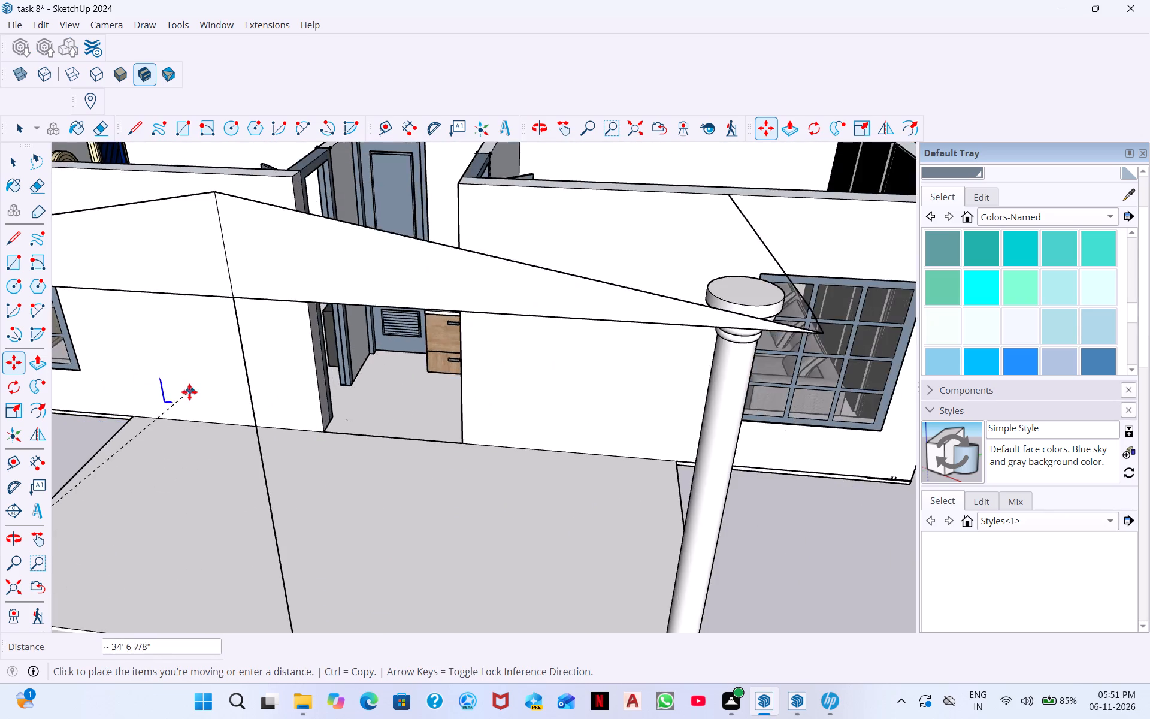
{"action": "scroll", "coordinate": [189, 392], "scroll_direction": "down", "scroll_amount": 2}
{"action": "scroll", "coordinate": [357, 441], "scroll_direction": "down", "scroll_amount": 5}
{"action": "left_click", "coordinate": [548, 517]}
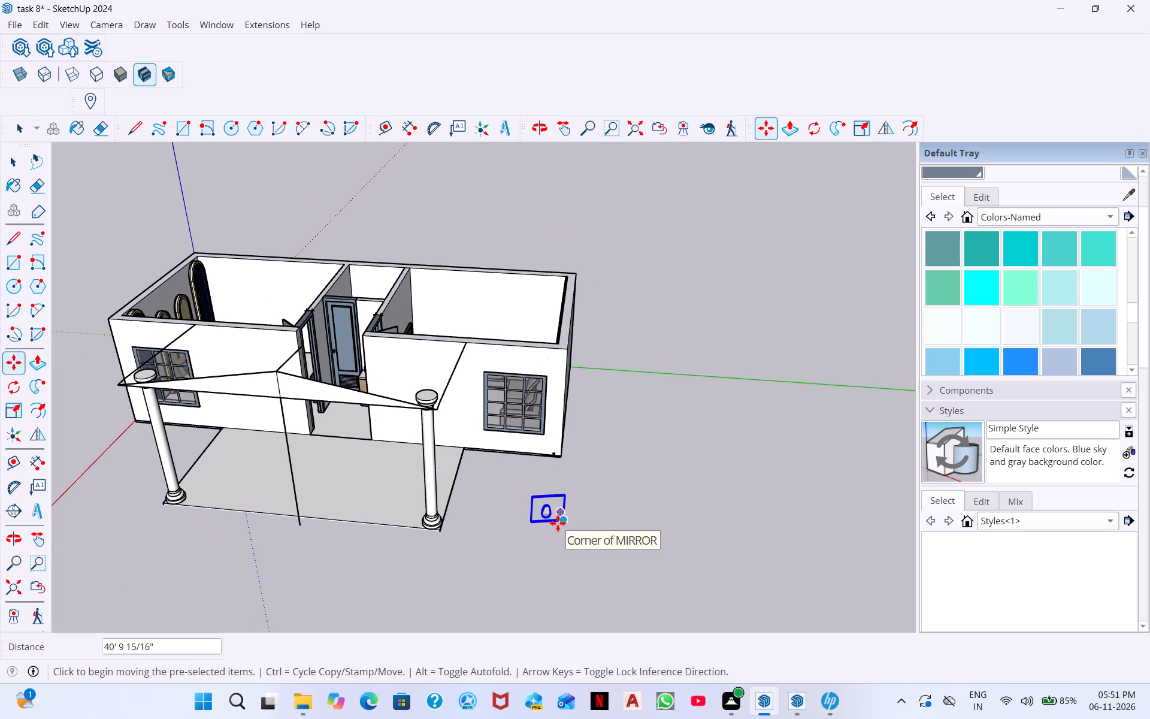
Rotate the mirror slightly about its lower corner so that it lines up with the house's front wall.
{"action": "key", "text": "space"}
{"action": "left_click_drag", "start_coordinate": [579, 531], "coordinate": [520, 490]}
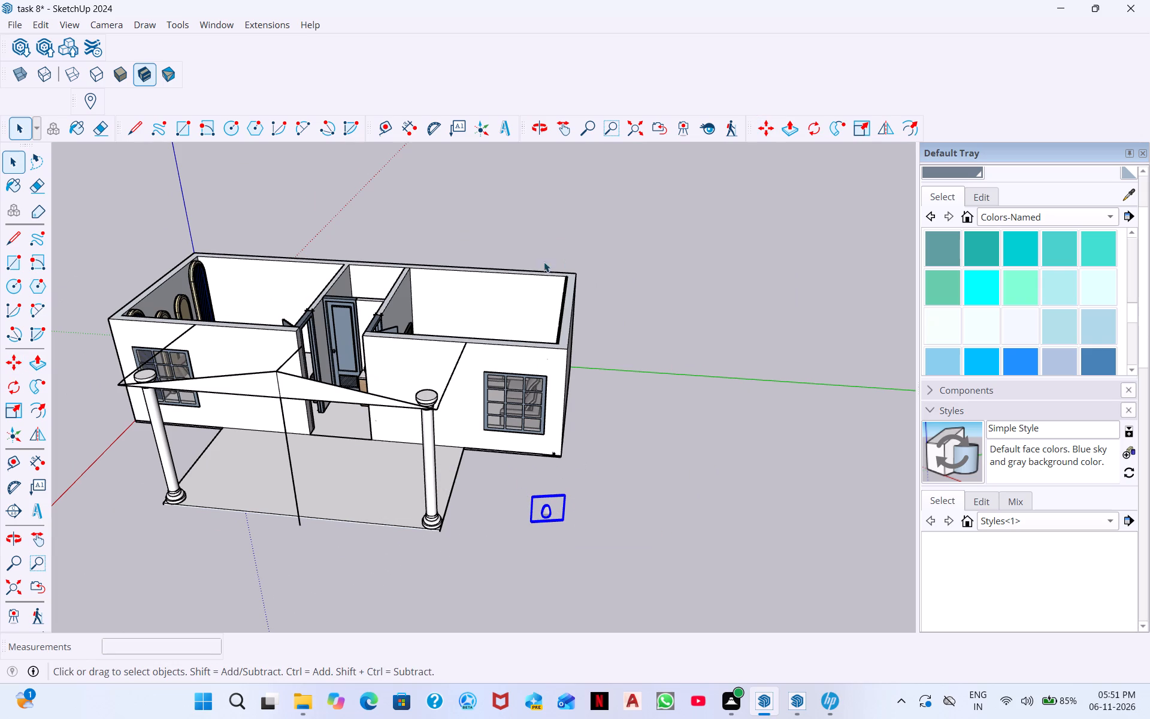
{"action": "key", "text": "q"}
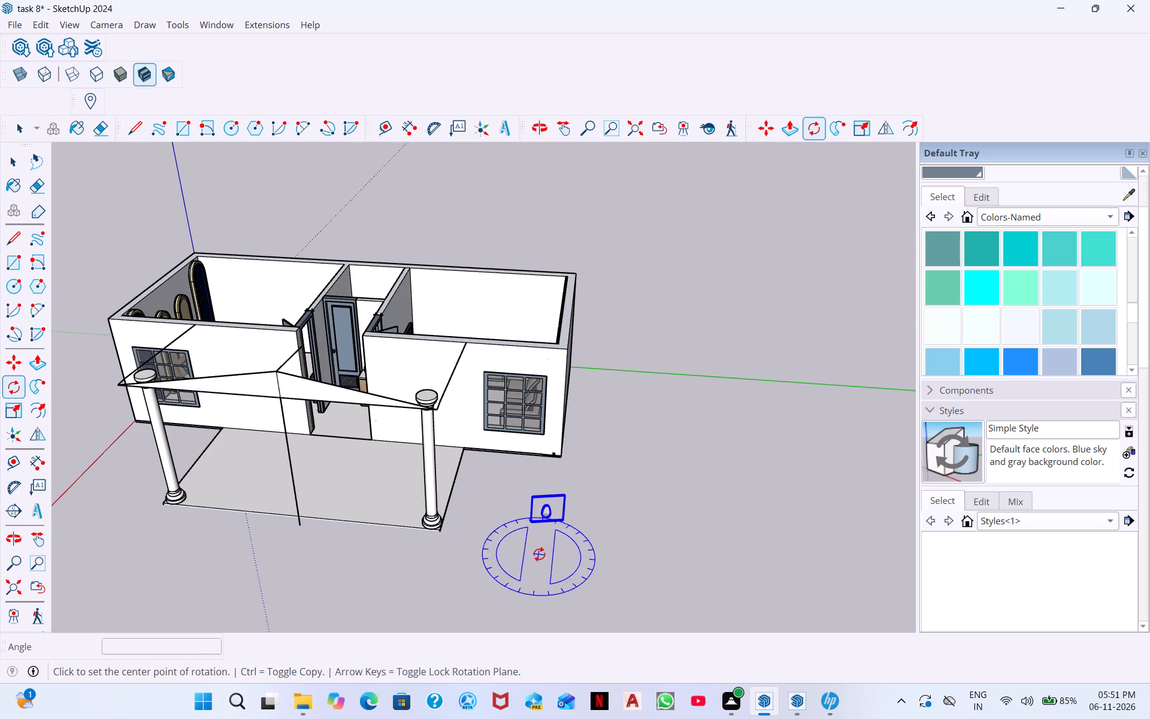
{"action": "scroll", "coordinate": [539, 554], "scroll_direction": "up", "scroll_amount": 16}
{"action": "left_click", "coordinate": [611, 460]}
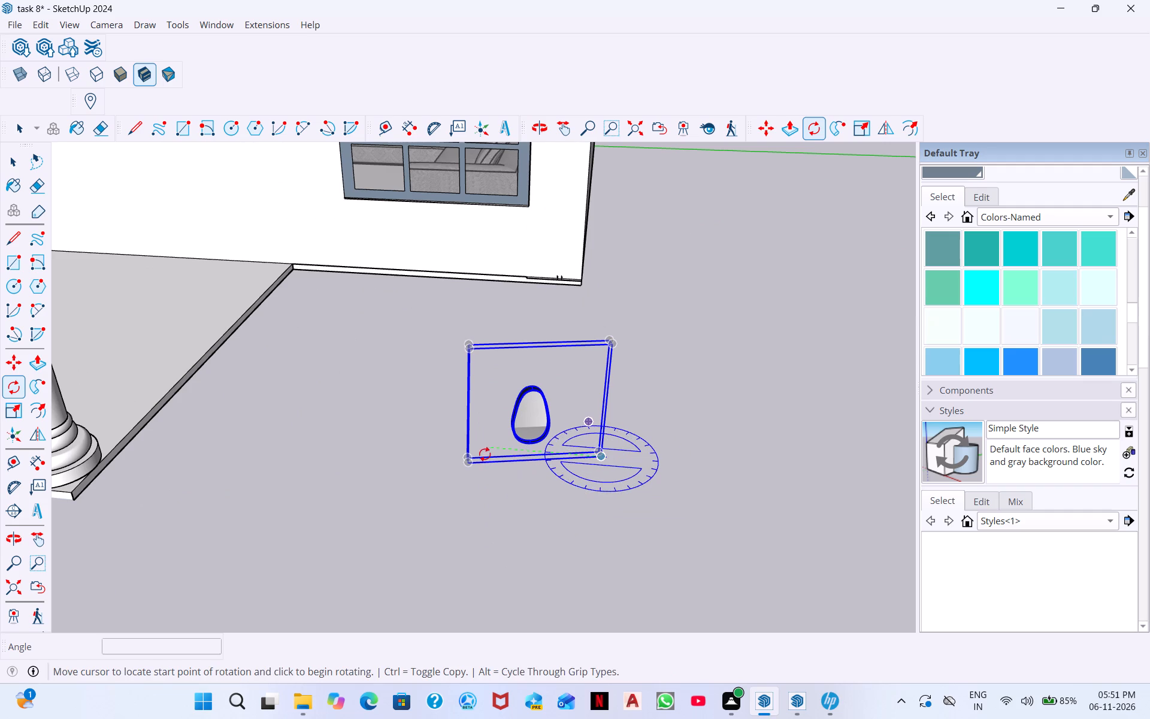
{"action": "scroll", "coordinate": [470, 451], "scroll_direction": "up", "scroll_amount": 4}
{"action": "left_click", "coordinate": [463, 454]}
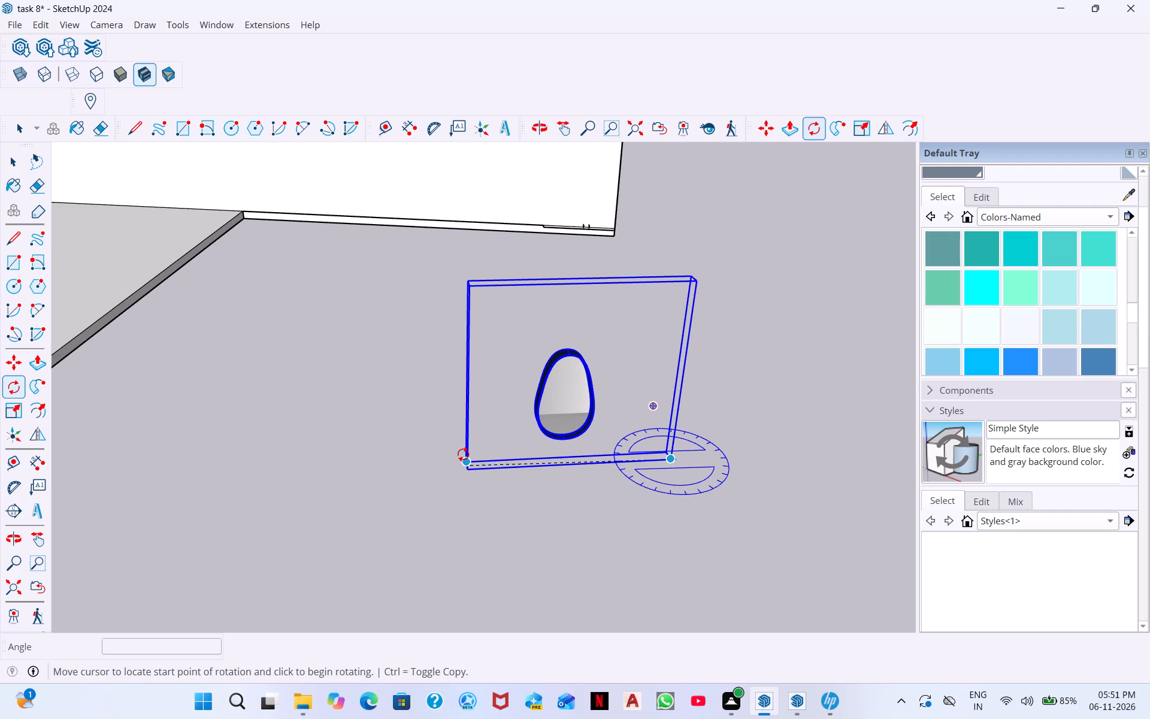
{"action": "left_click", "coordinate": [461, 437]}
{"action": "scroll", "coordinate": [741, 464], "scroll_direction": "down", "scroll_amount": 2}
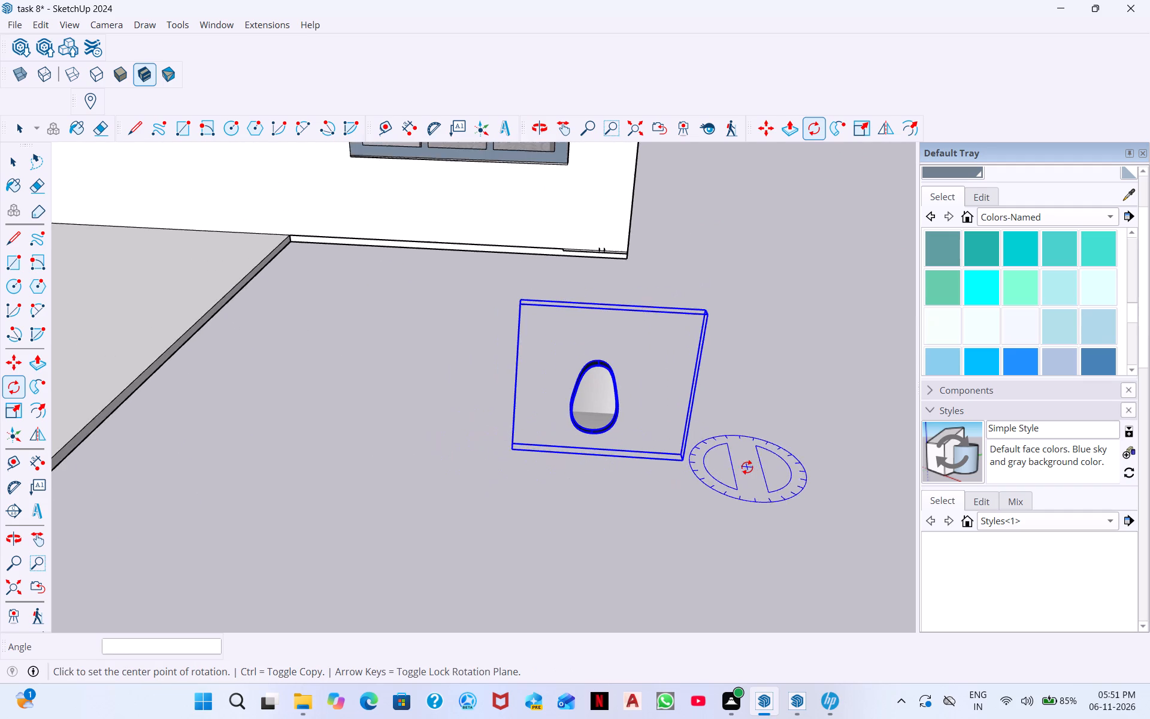
{"action": "scroll", "coordinate": [724, 472], "scroll_direction": "down", "scroll_amount": 4}
{"action": "key", "text": "Escape"}
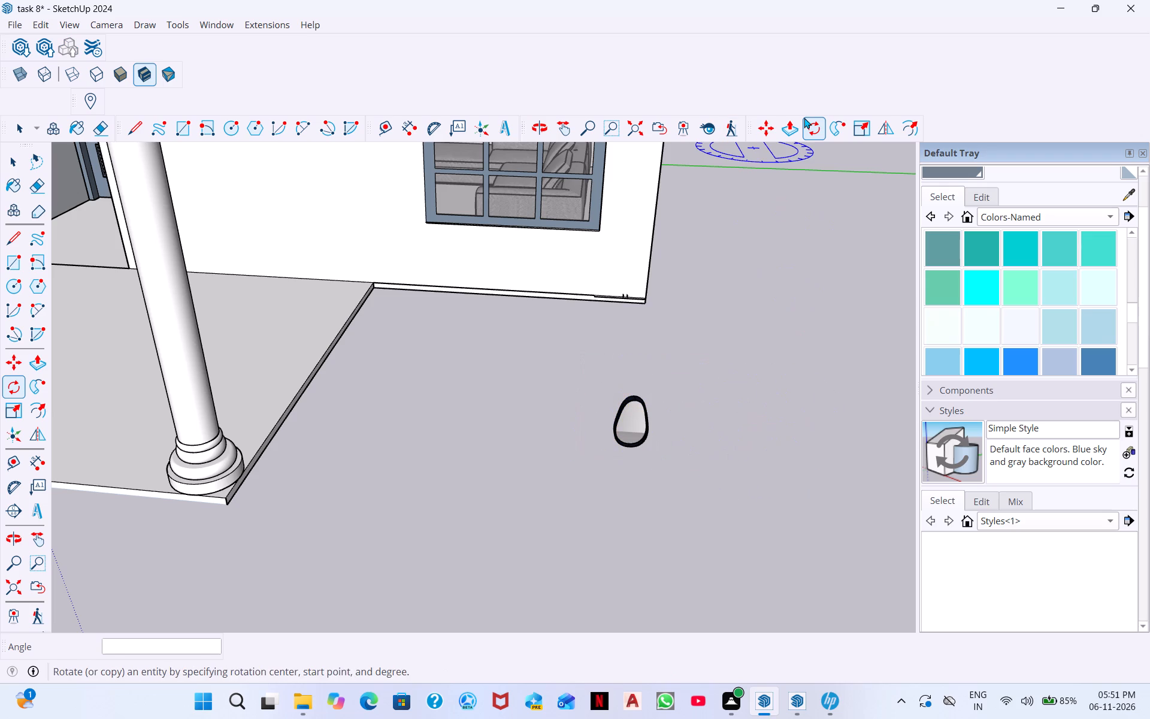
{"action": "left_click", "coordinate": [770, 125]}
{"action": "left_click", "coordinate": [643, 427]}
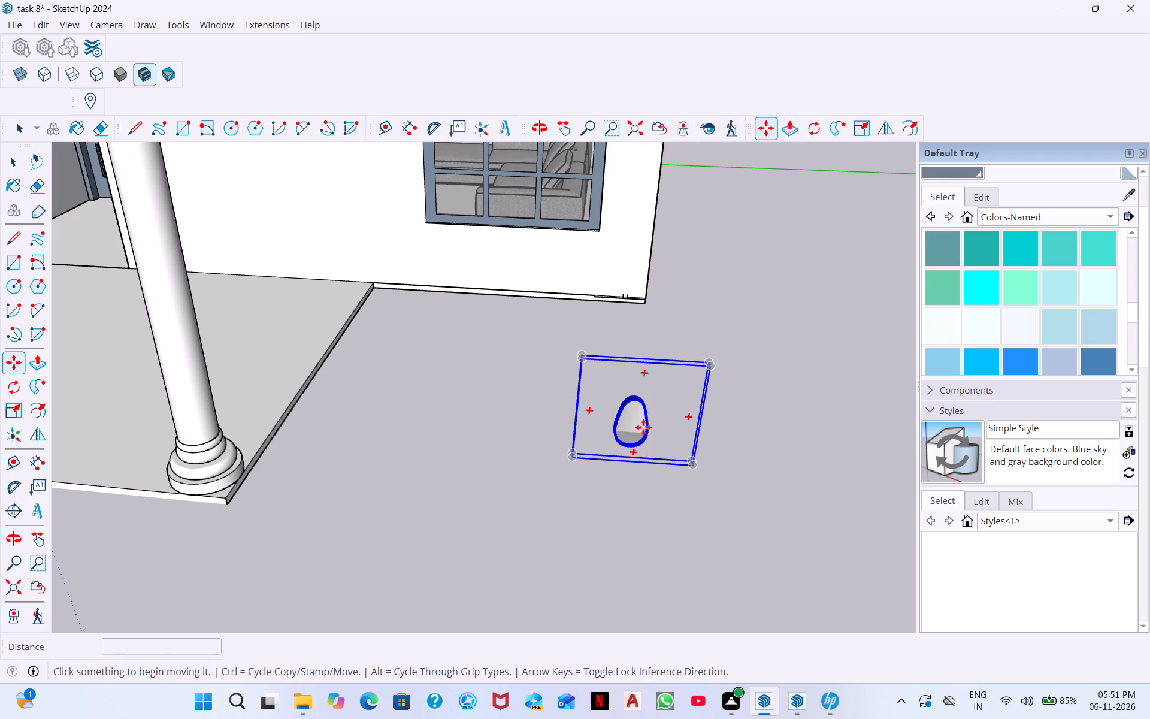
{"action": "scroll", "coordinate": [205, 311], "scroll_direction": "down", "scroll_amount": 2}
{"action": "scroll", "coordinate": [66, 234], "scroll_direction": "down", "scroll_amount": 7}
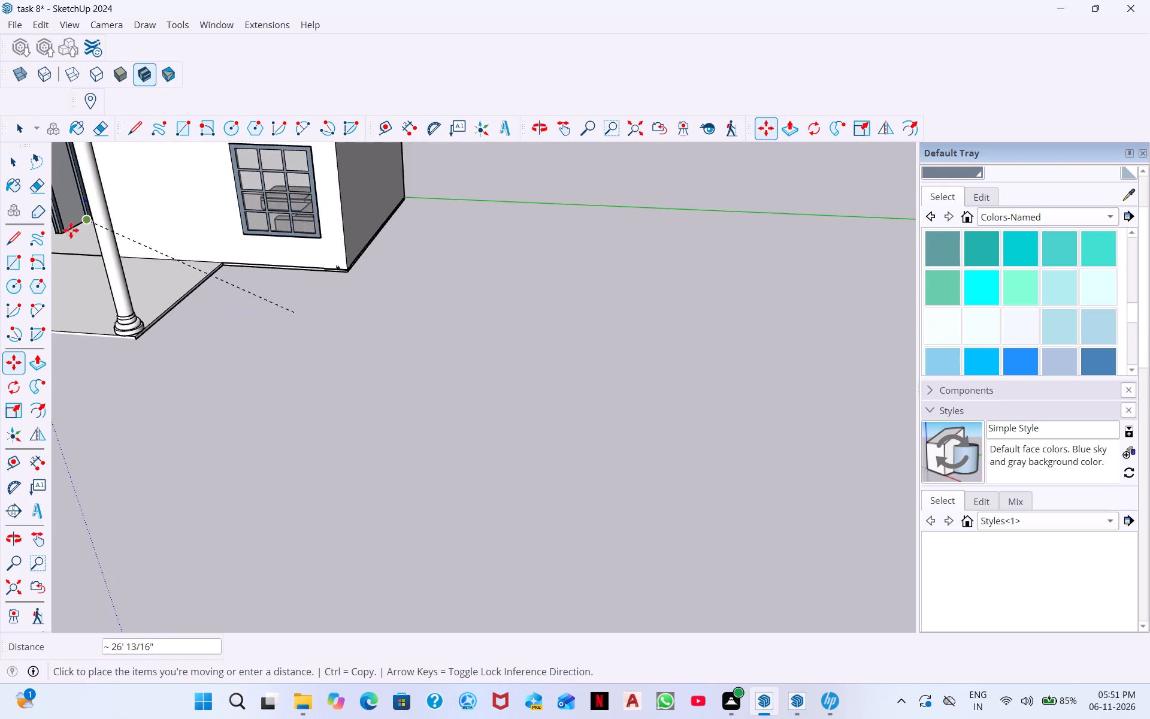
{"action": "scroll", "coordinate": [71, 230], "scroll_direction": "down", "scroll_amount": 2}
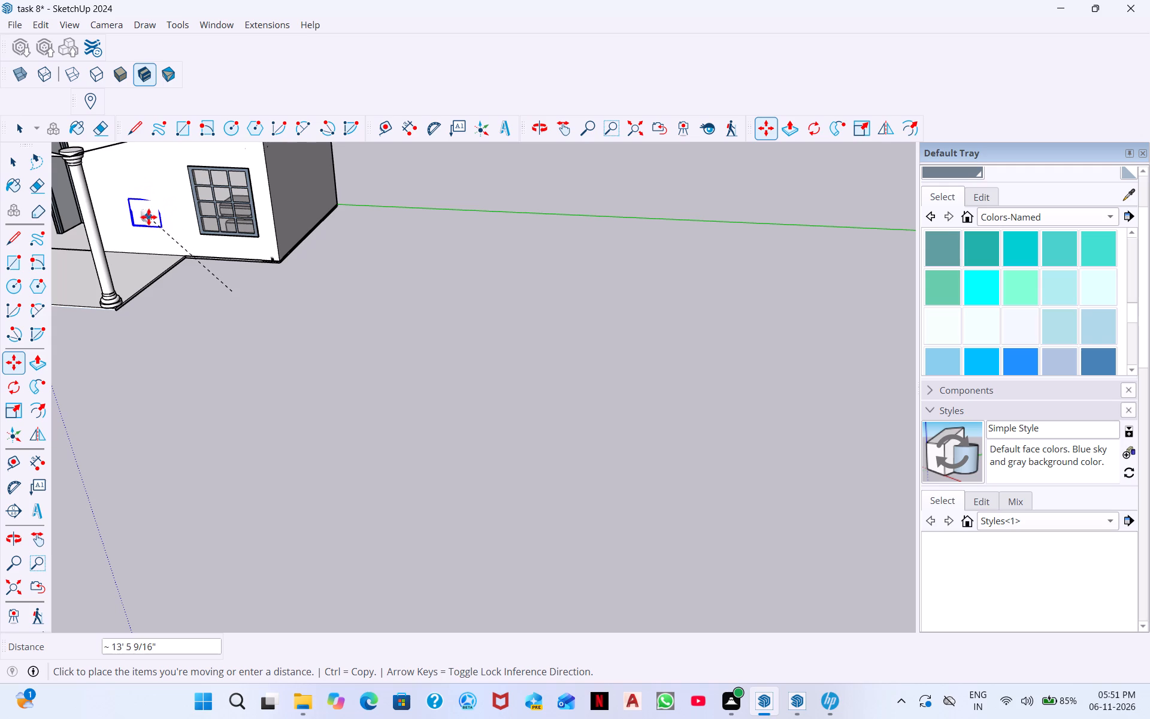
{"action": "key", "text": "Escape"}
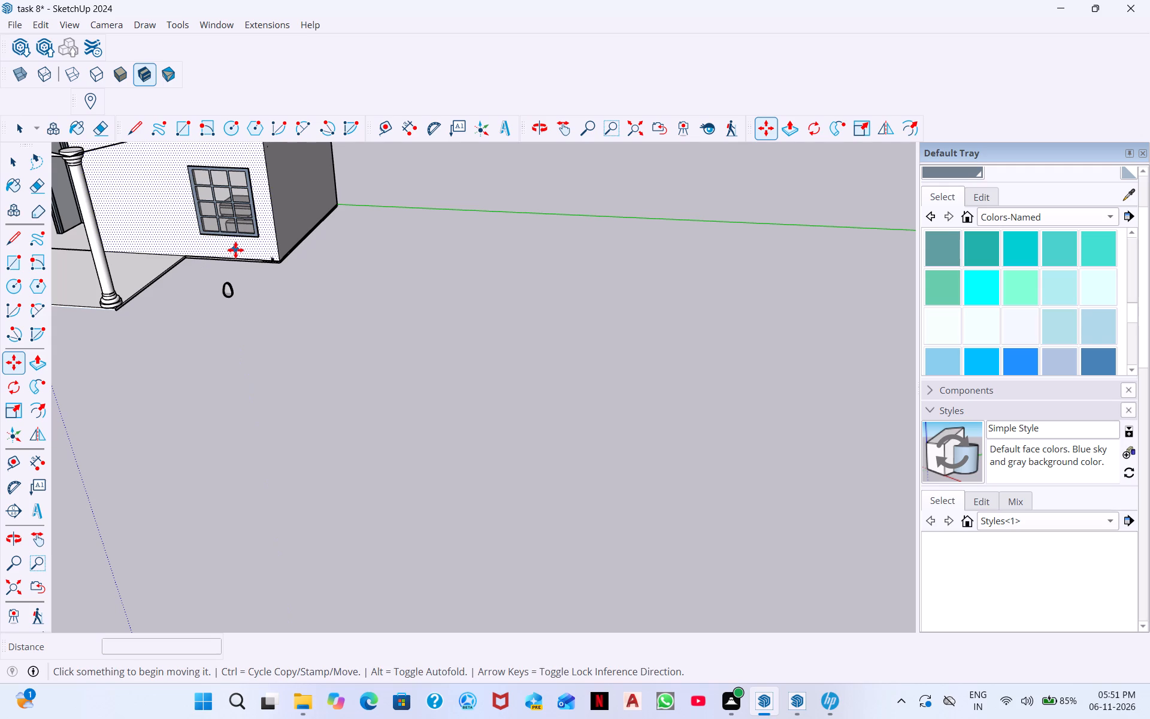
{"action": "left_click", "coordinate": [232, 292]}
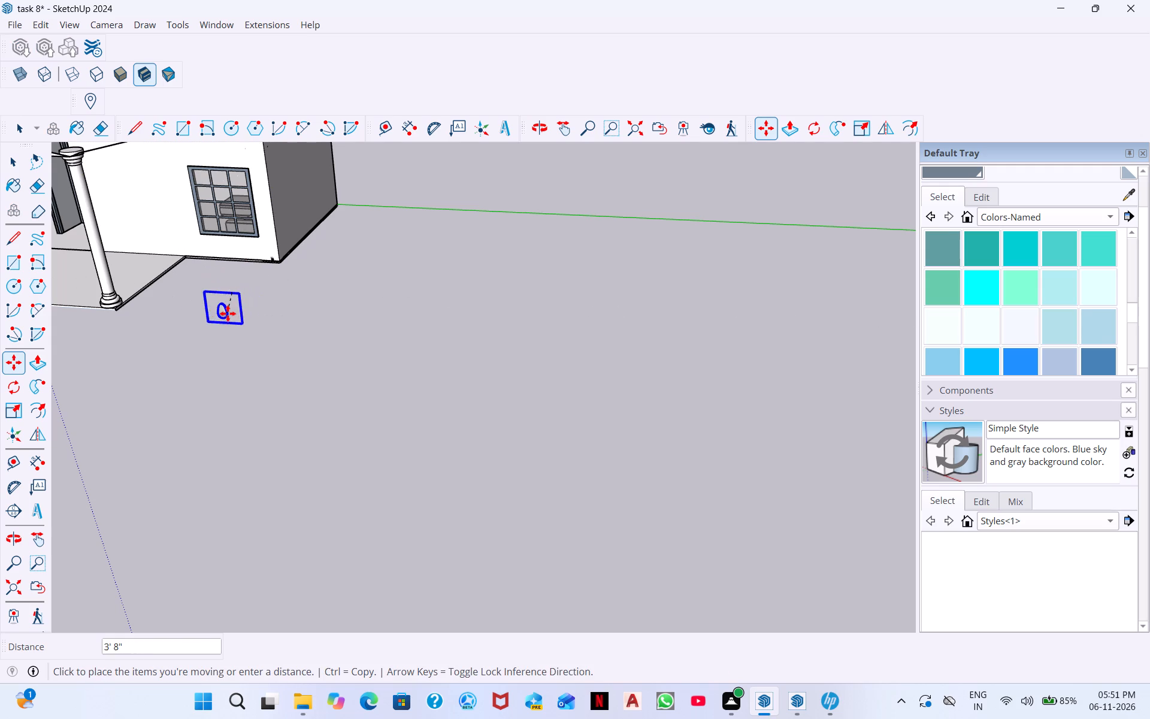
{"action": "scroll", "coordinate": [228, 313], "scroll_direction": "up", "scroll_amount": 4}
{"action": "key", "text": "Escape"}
Move the mirror by its lower corner, about 23', onto the hallway wall above the washbasin tap.
{"action": "scroll", "coordinate": [243, 298], "scroll_direction": "up", "scroll_amount": 2}
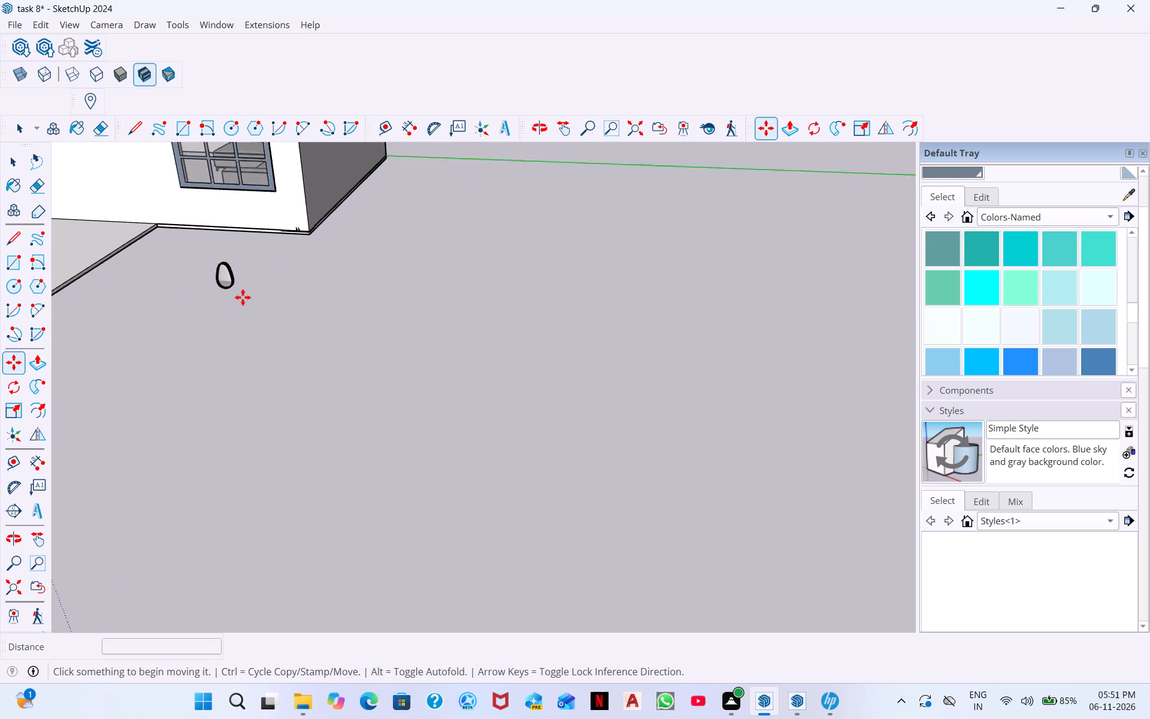
{"action": "scroll", "coordinate": [243, 297], "scroll_direction": "up", "scroll_amount": 8}
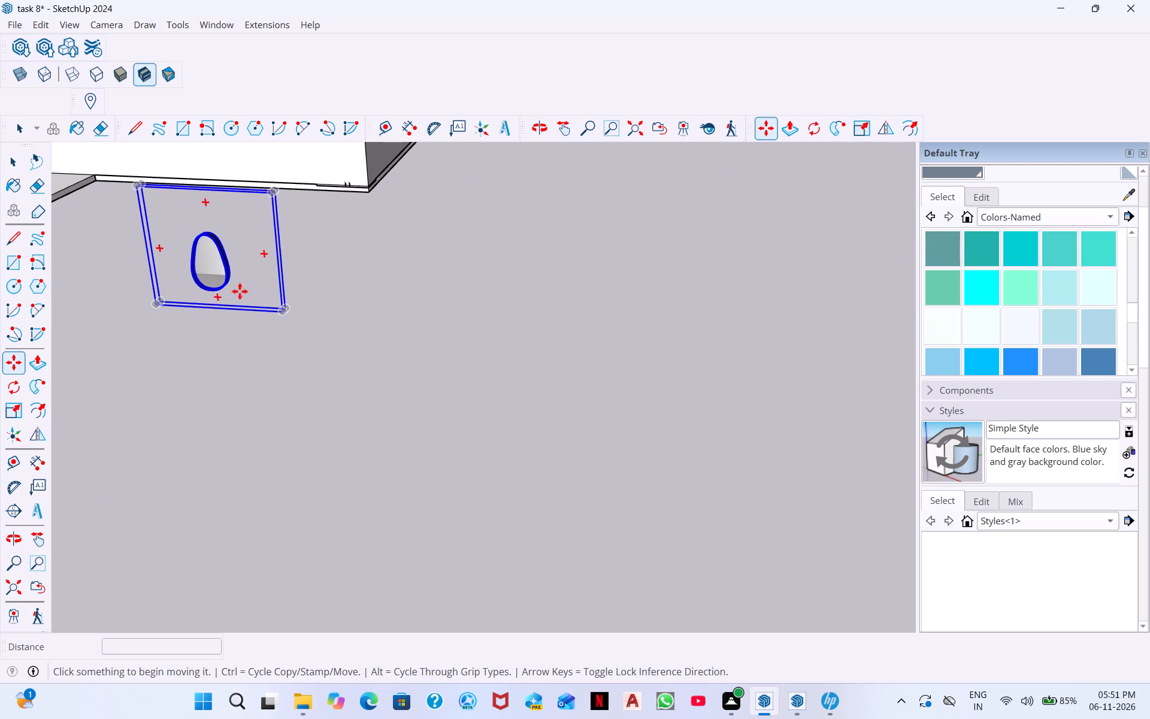
{"action": "left_click", "coordinate": [284, 309]}
{"action": "scroll", "coordinate": [50, 222], "scroll_direction": "down", "scroll_amount": 3}
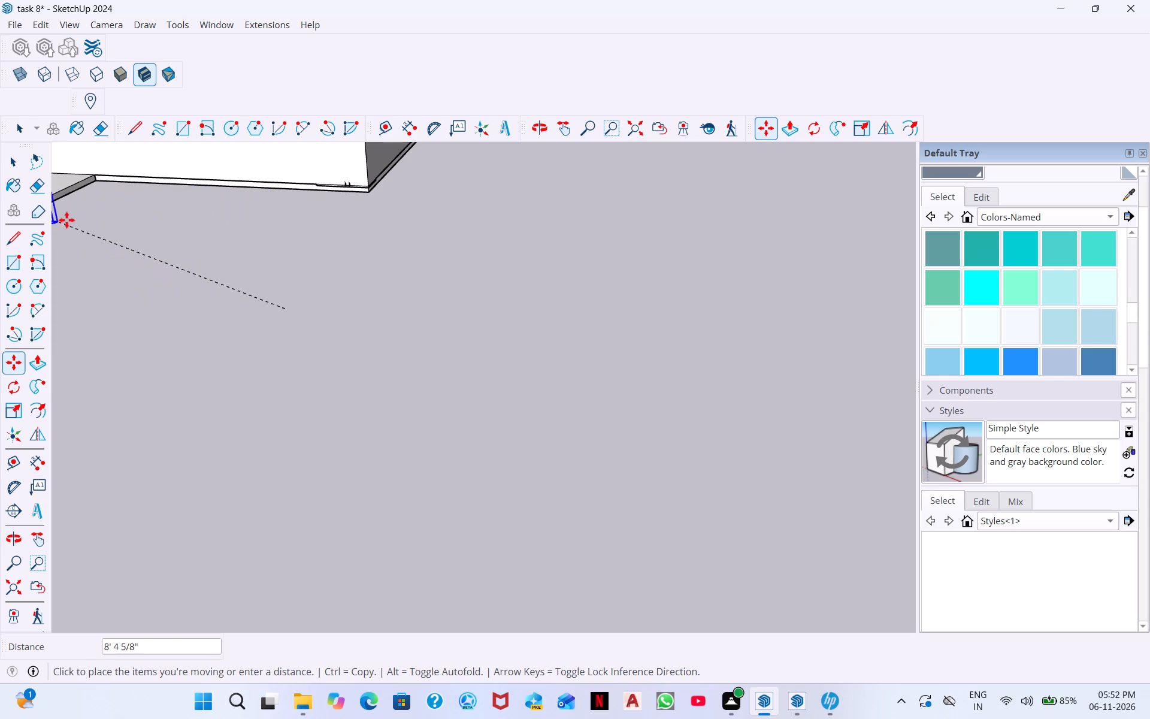
{"action": "scroll", "coordinate": [66, 220], "scroll_direction": "down", "scroll_amount": 4}
{"action": "scroll", "coordinate": [311, 143], "scroll_direction": "down", "scroll_amount": 6}
{"action": "scroll", "coordinate": [23, 222], "scroll_direction": "up", "scroll_amount": 5}
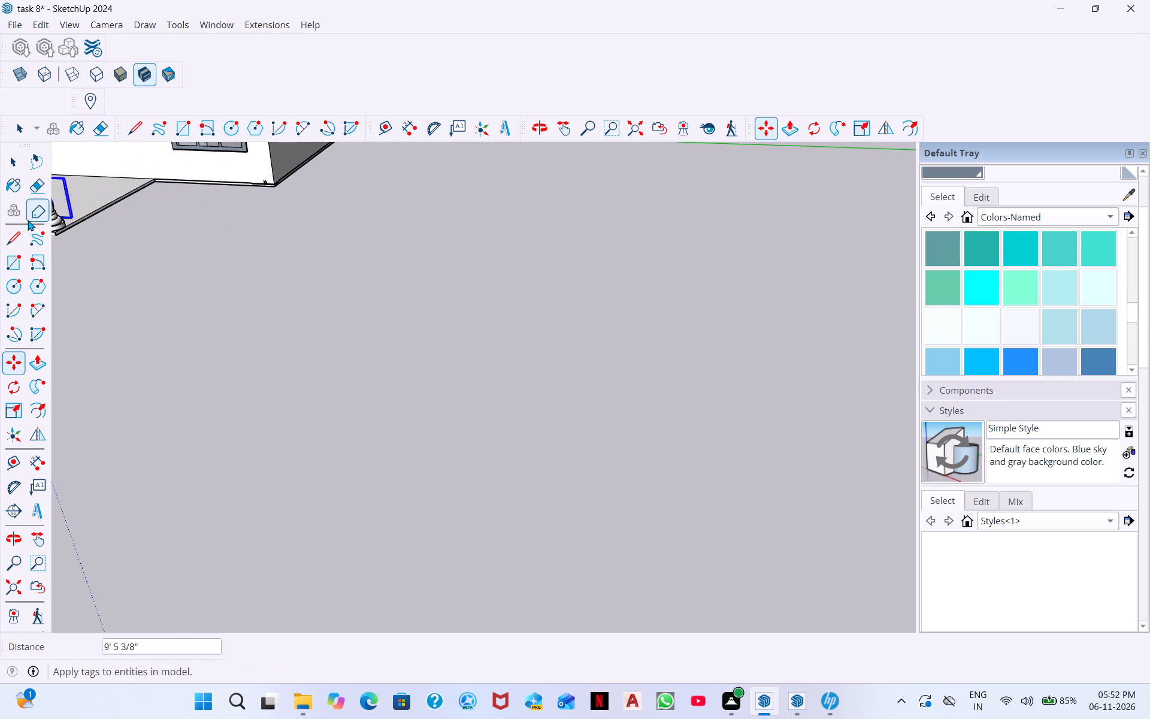
{"action": "scroll", "coordinate": [28, 220], "scroll_direction": "up", "scroll_amount": 1}
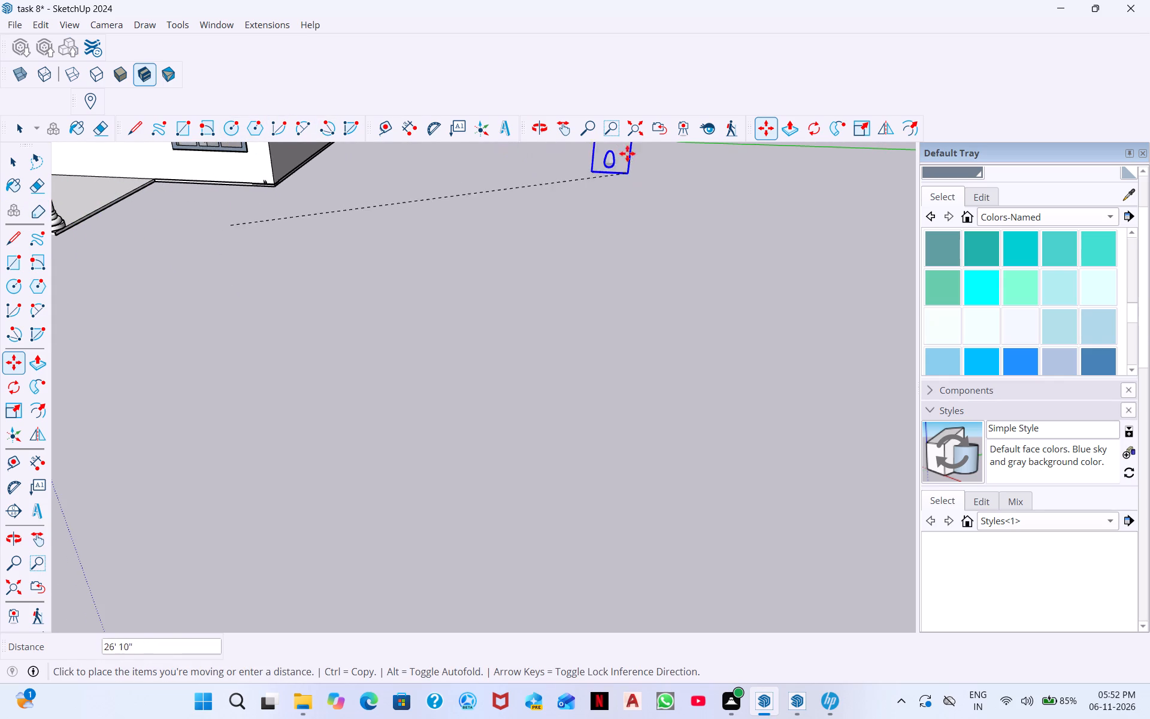
{"action": "left_click", "coordinate": [629, 130]}
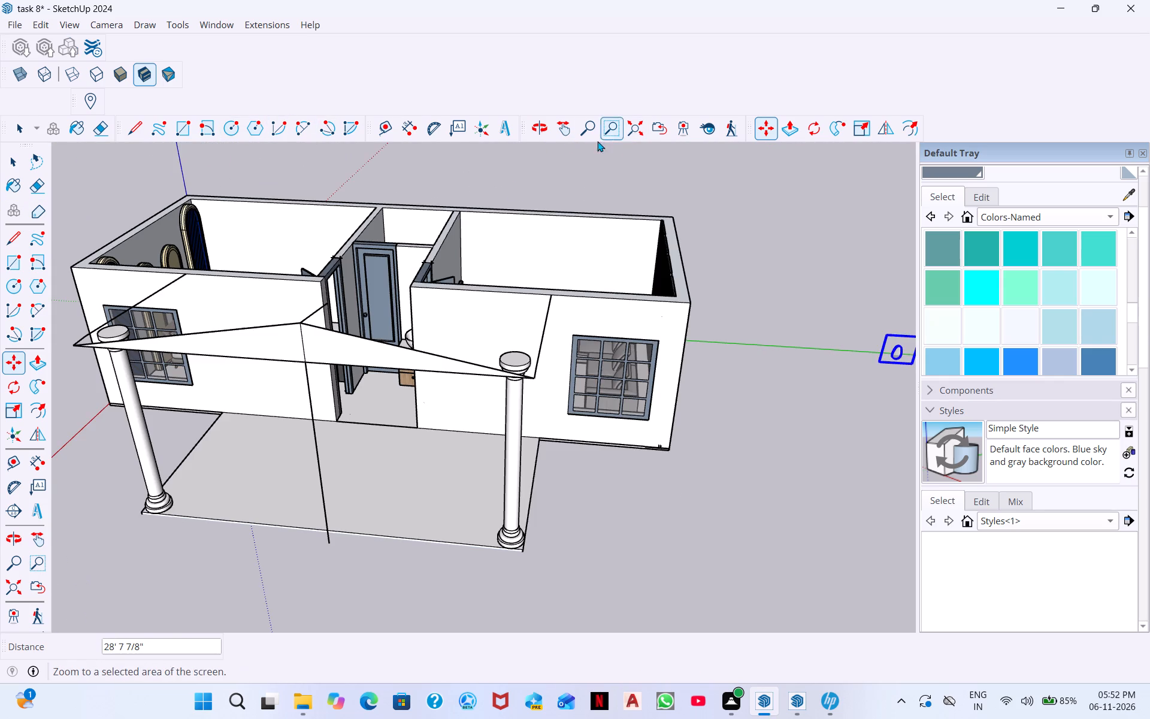
{"action": "scroll", "coordinate": [382, 333], "scroll_direction": "up", "scroll_amount": 13}
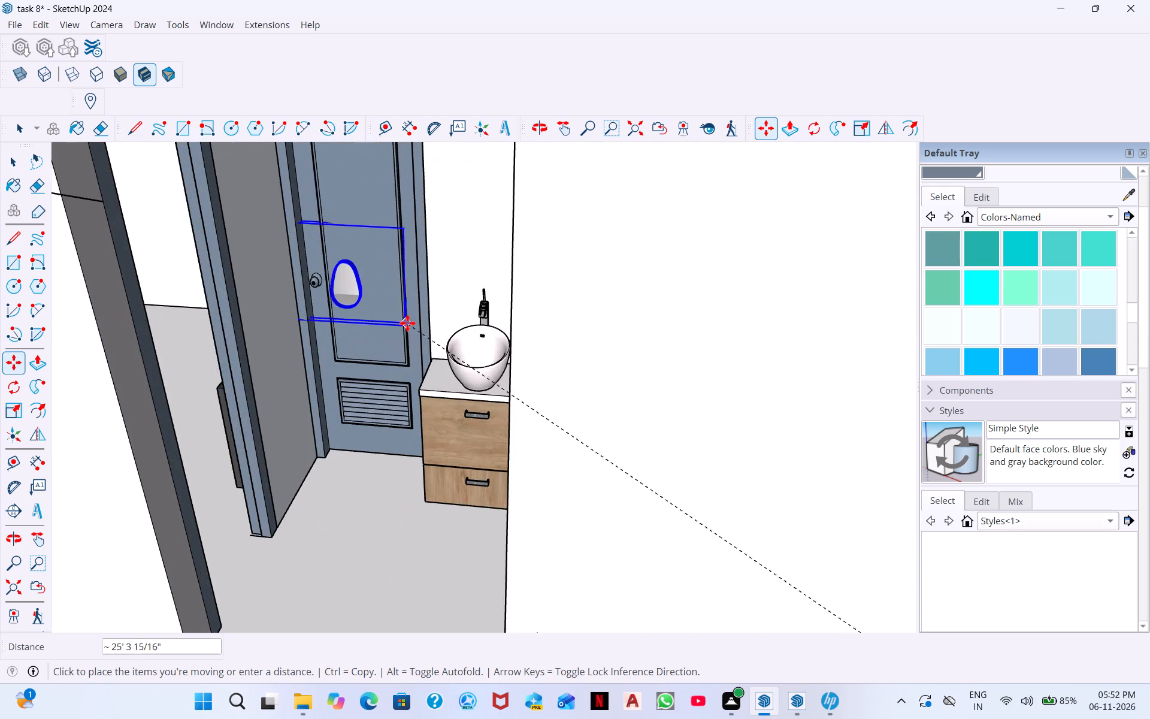
{"action": "scroll", "coordinate": [407, 323], "scroll_direction": "up", "scroll_amount": 2}
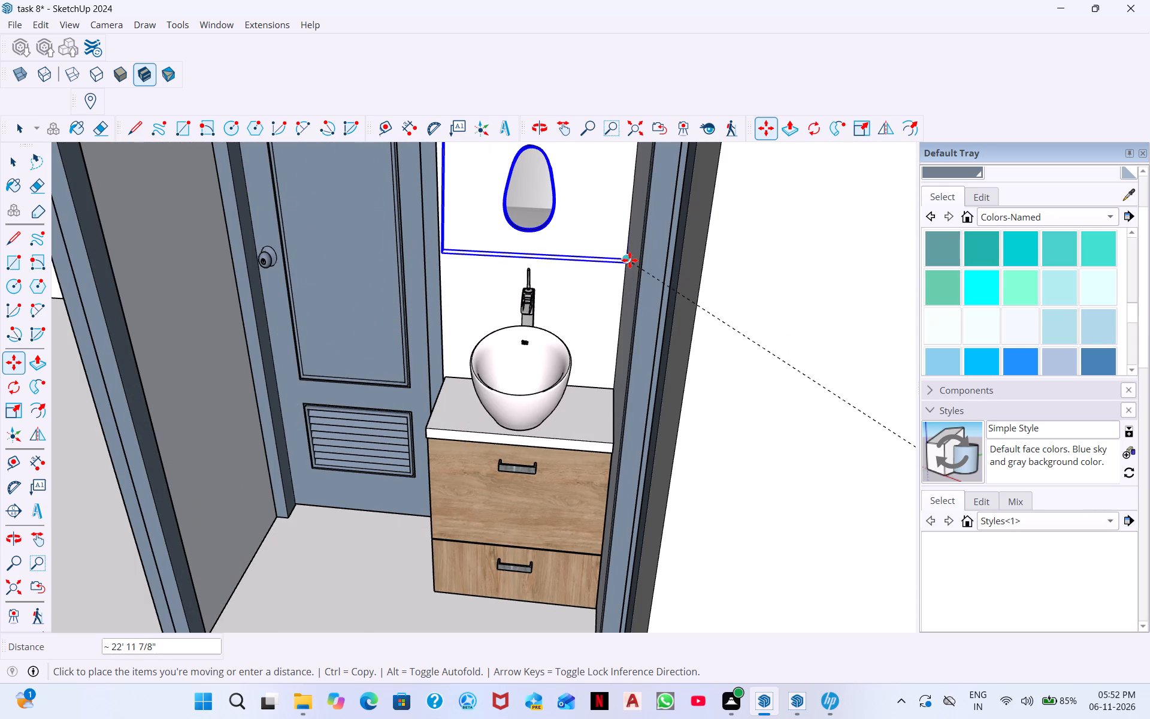
{"action": "left_click", "coordinate": [630, 259]}
Shift the mirror slightly by its lower rim to adjust its position on the wall above the washbasin.
{"action": "scroll", "coordinate": [524, 247], "scroll_direction": "down", "scroll_amount": 1}
{"action": "middle_click_drag", "start_coordinate": [574, 248], "coordinate": [774, 249]}
{"action": "middle_click_drag", "start_coordinate": [431, 259], "coordinate": [577, 253]}
{"action": "middle_click_drag", "start_coordinate": [539, 266], "coordinate": [177, 291]}
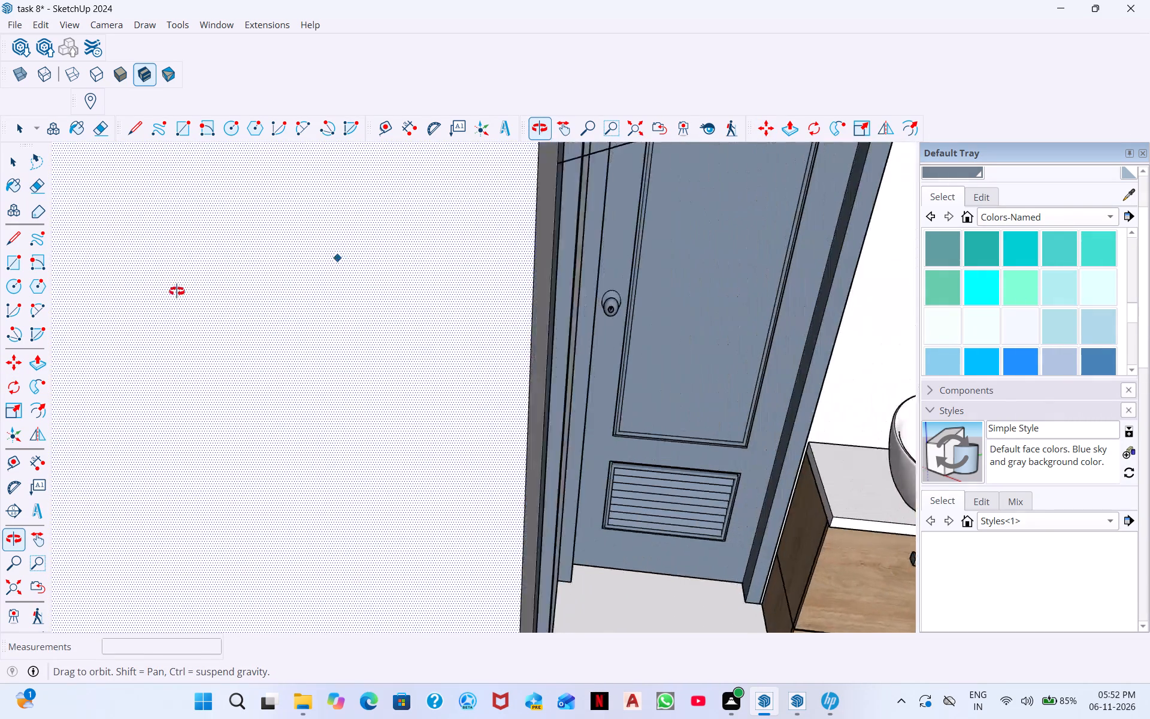
{"action": "middle_click_drag", "start_coordinate": [177, 291], "coordinate": [182, 291]}
{"action": "scroll", "coordinate": [743, 314], "scroll_direction": "down", "scroll_amount": 3}
{"action": "scroll", "coordinate": [678, 365], "scroll_direction": "down", "scroll_amount": 8}
{"action": "middle_click_drag", "start_coordinate": [888, 328], "coordinate": [903, 304]}
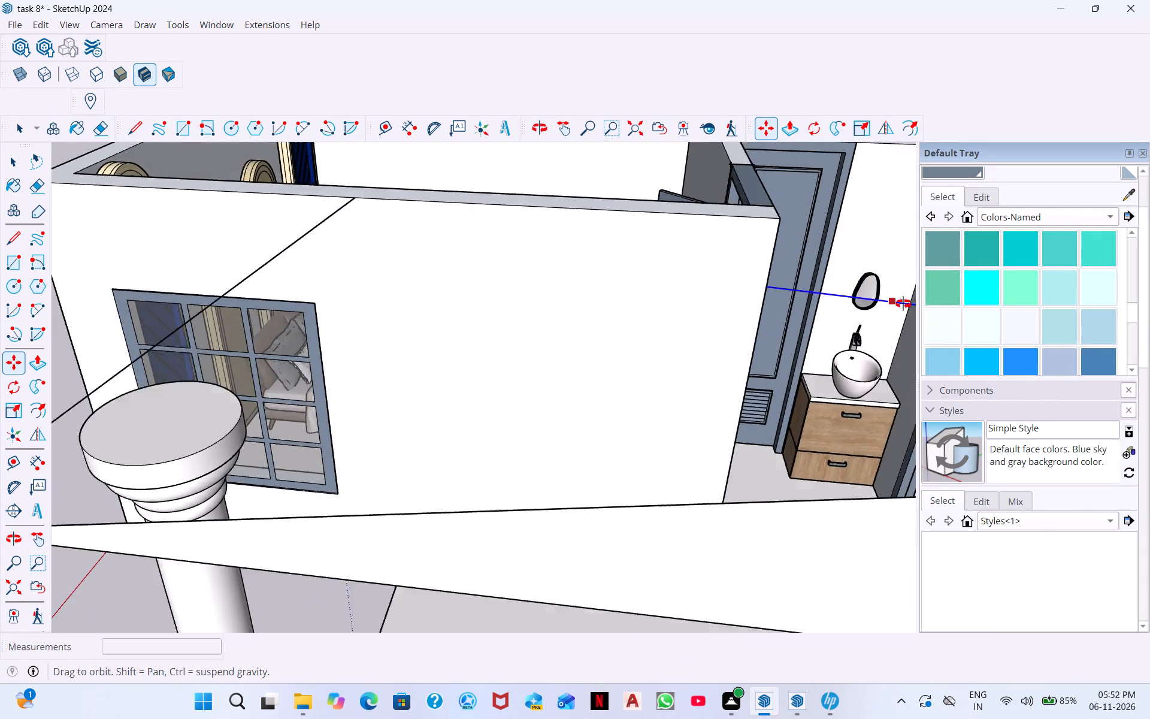
{"action": "middle_click_drag", "start_coordinate": [903, 304], "coordinate": [906, 267]}
{"action": "middle_click_drag", "start_coordinate": [883, 355], "coordinate": [886, 319]}
{"action": "middle_click_drag", "start_coordinate": [866, 348], "coordinate": [818, 319]}
{"action": "scroll", "coordinate": [873, 342], "scroll_direction": "up", "scroll_amount": 11}
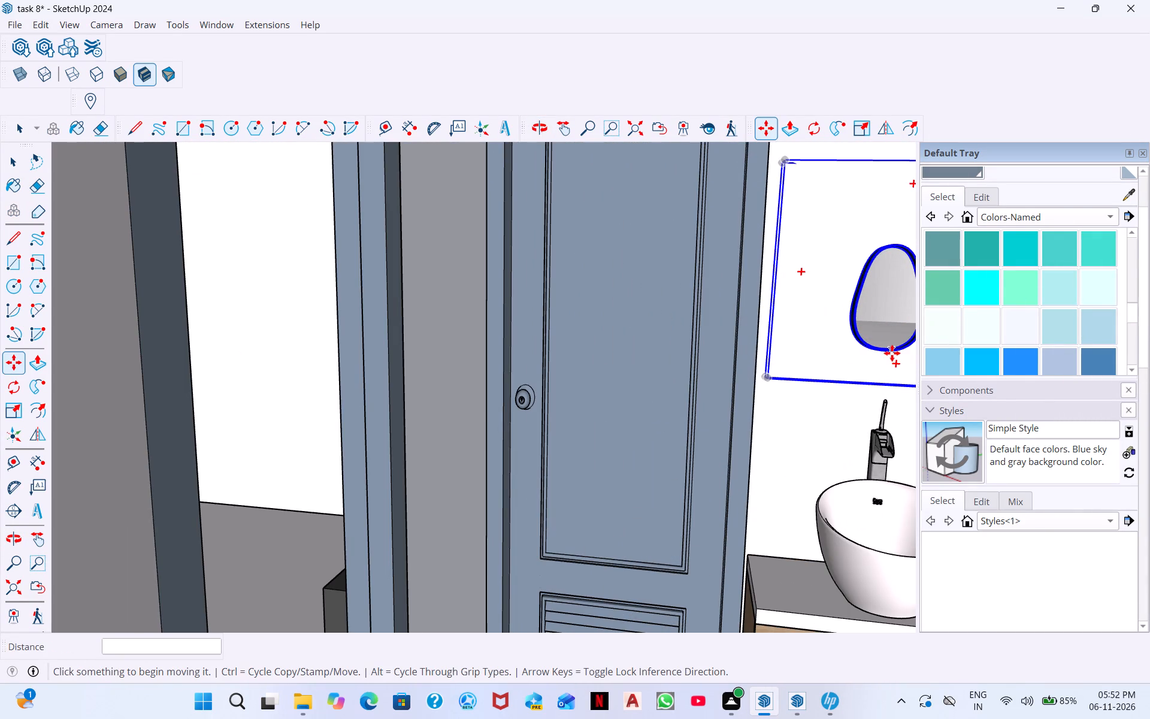
{"action": "left_click", "coordinate": [892, 352]}
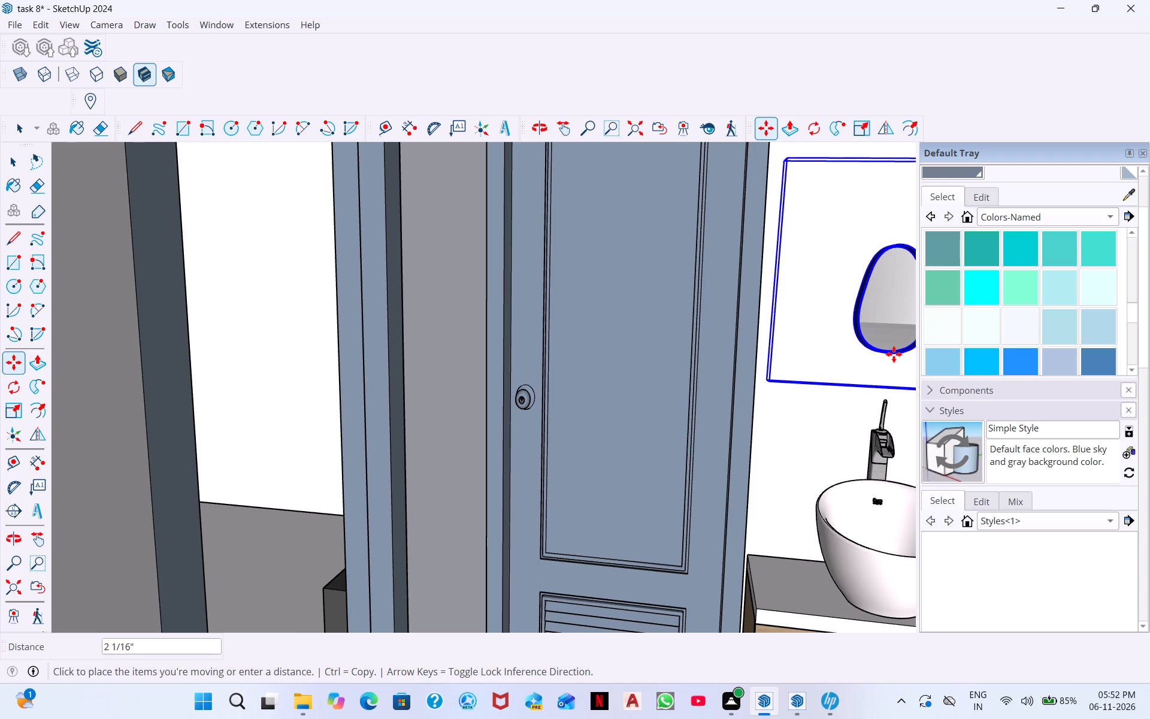
{"action": "left_click", "coordinate": [894, 351]}
Stretch the mirror's width slightly along the red axis, extending the door-side edge of its frame to the door frame.
{"action": "scroll", "coordinate": [860, 340], "scroll_direction": "down", "scroll_amount": 3}
{"action": "scroll", "coordinate": [862, 320], "scroll_direction": "up", "scroll_amount": 3}
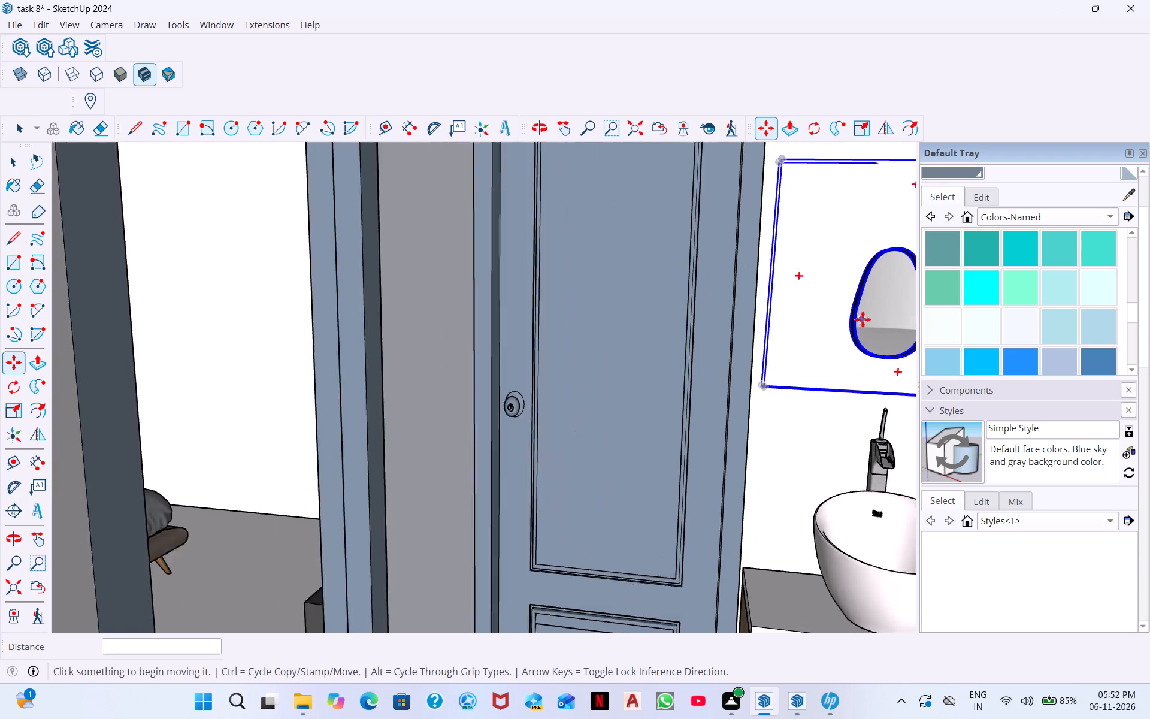
{"action": "scroll", "coordinate": [862, 319], "scroll_direction": "up", "scroll_amount": 2}
{"action": "left_click", "coordinate": [861, 134]}
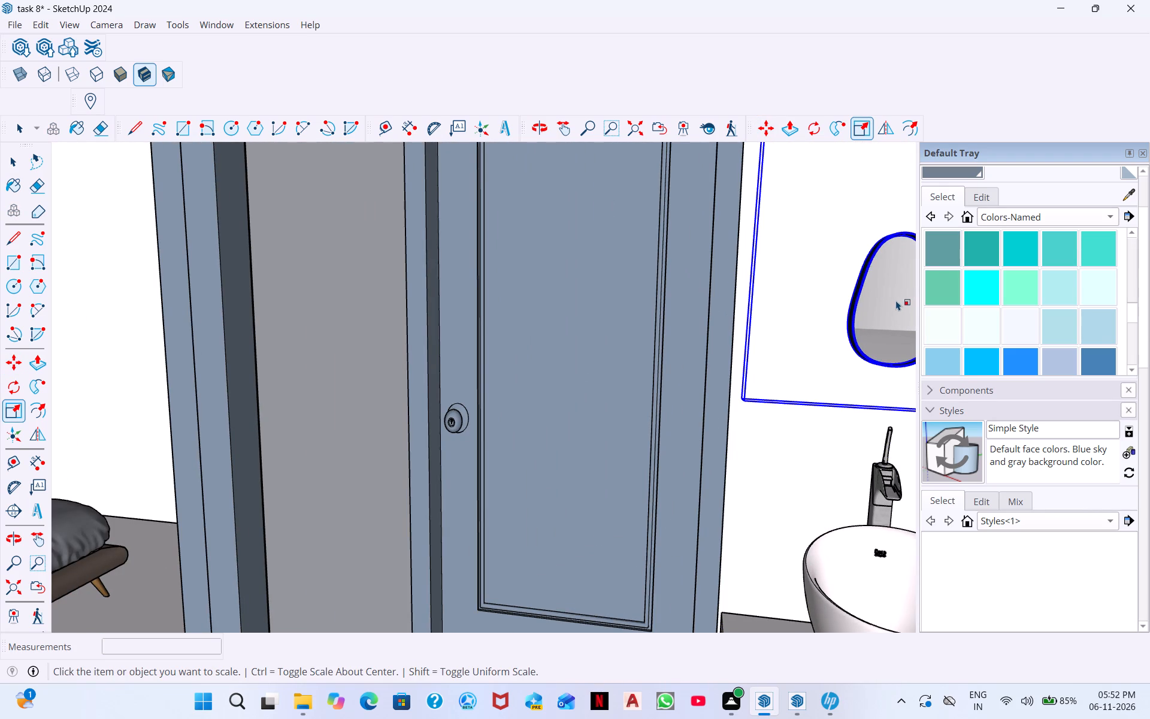
{"action": "middle_click_drag", "start_coordinate": [865, 329], "coordinate": [942, 352]}
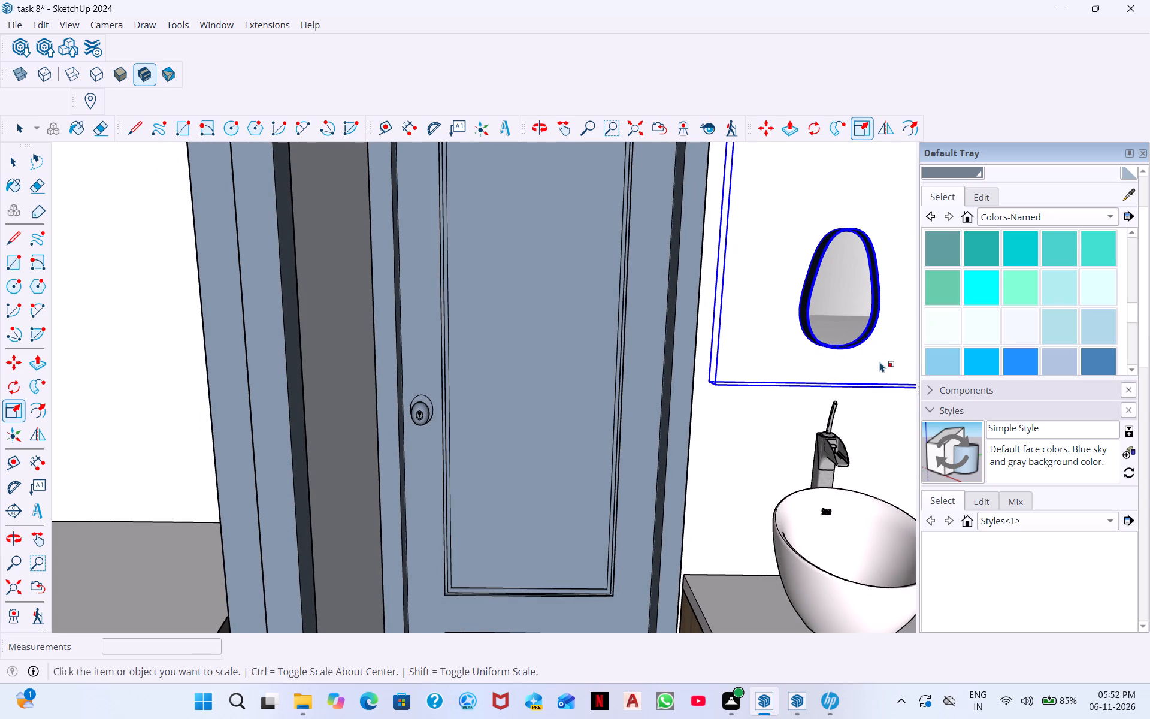
{"action": "left_click", "coordinate": [858, 384]}
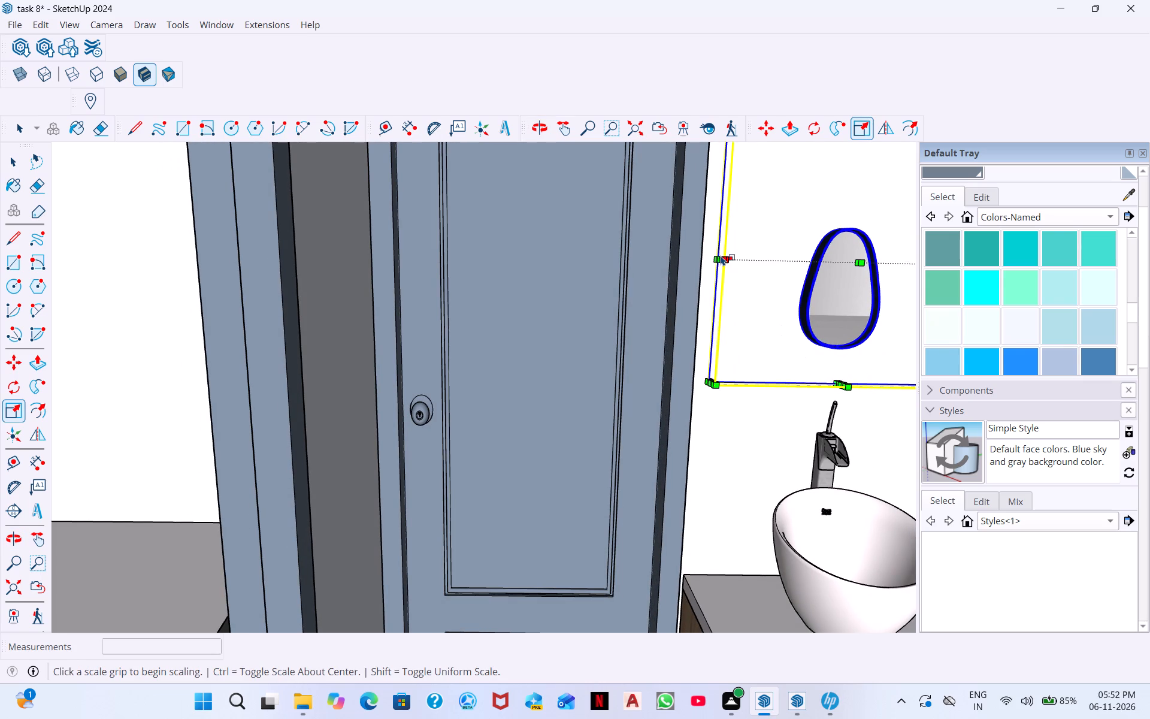
{"action": "scroll", "coordinate": [721, 255], "scroll_direction": "up", "scroll_amount": 11}
{"action": "left_click_drag", "start_coordinate": [730, 264], "coordinate": [723, 268]}
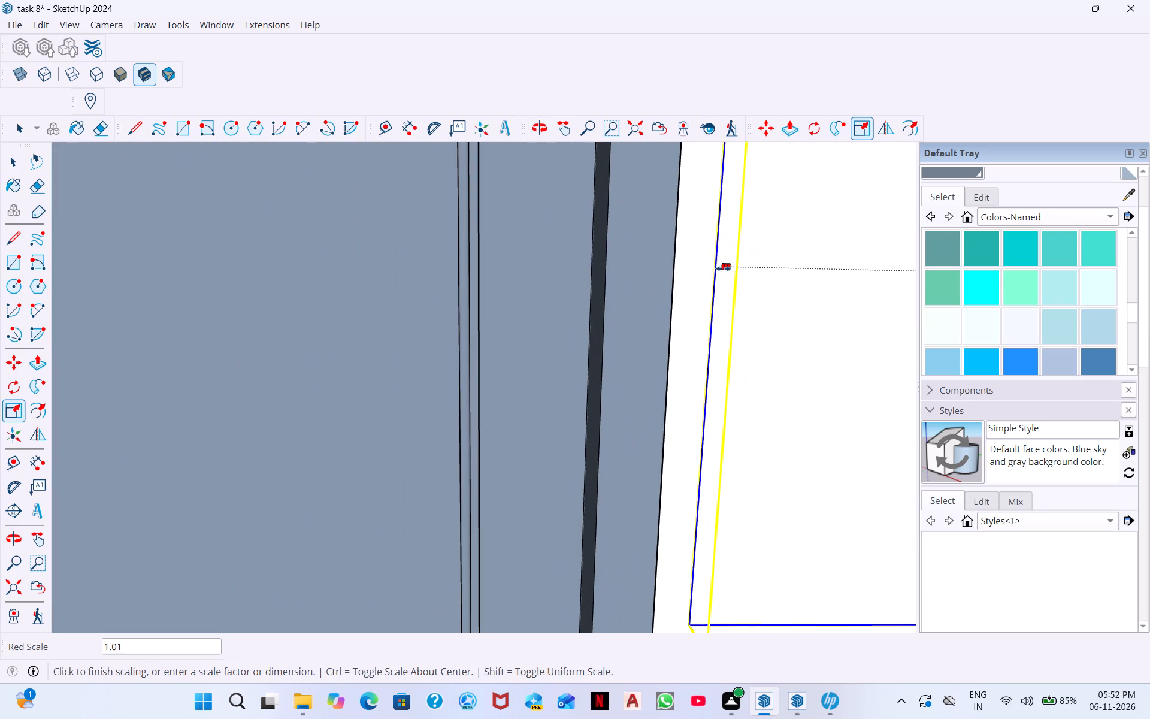
{"action": "left_click_drag", "start_coordinate": [723, 268], "coordinate": [668, 270]}
{"action": "left_click", "coordinate": [668, 270]}
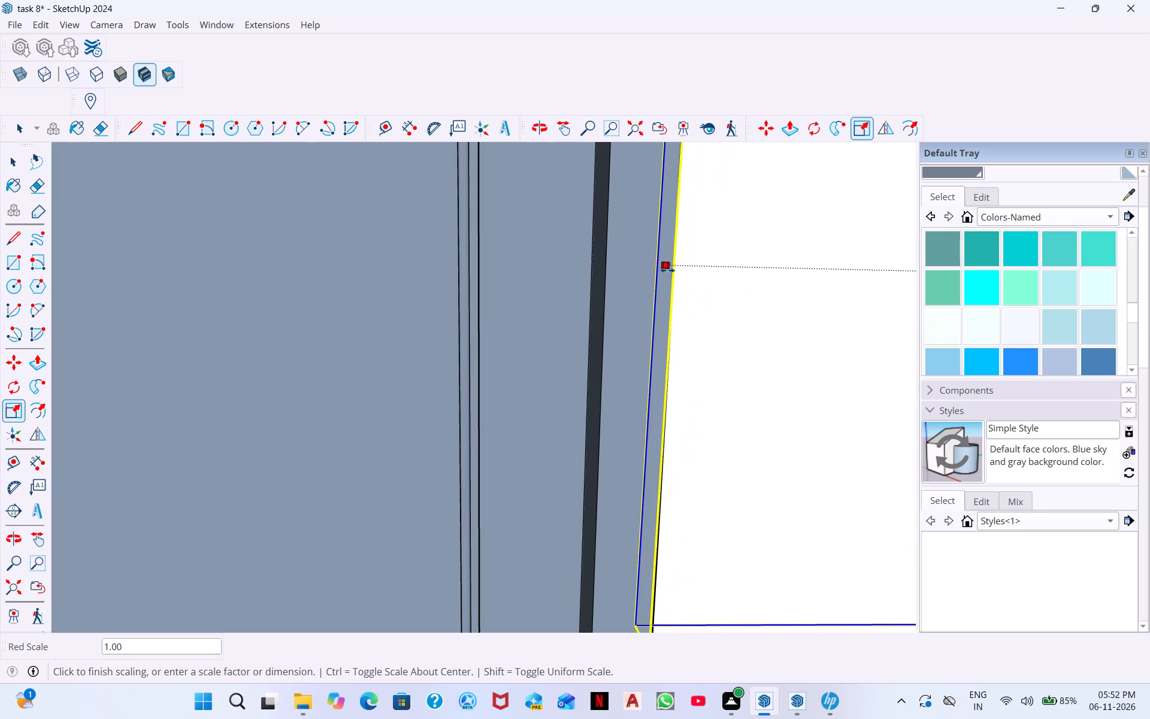
{"action": "scroll", "coordinate": [667, 273], "scroll_direction": "down", "scroll_amount": 8}
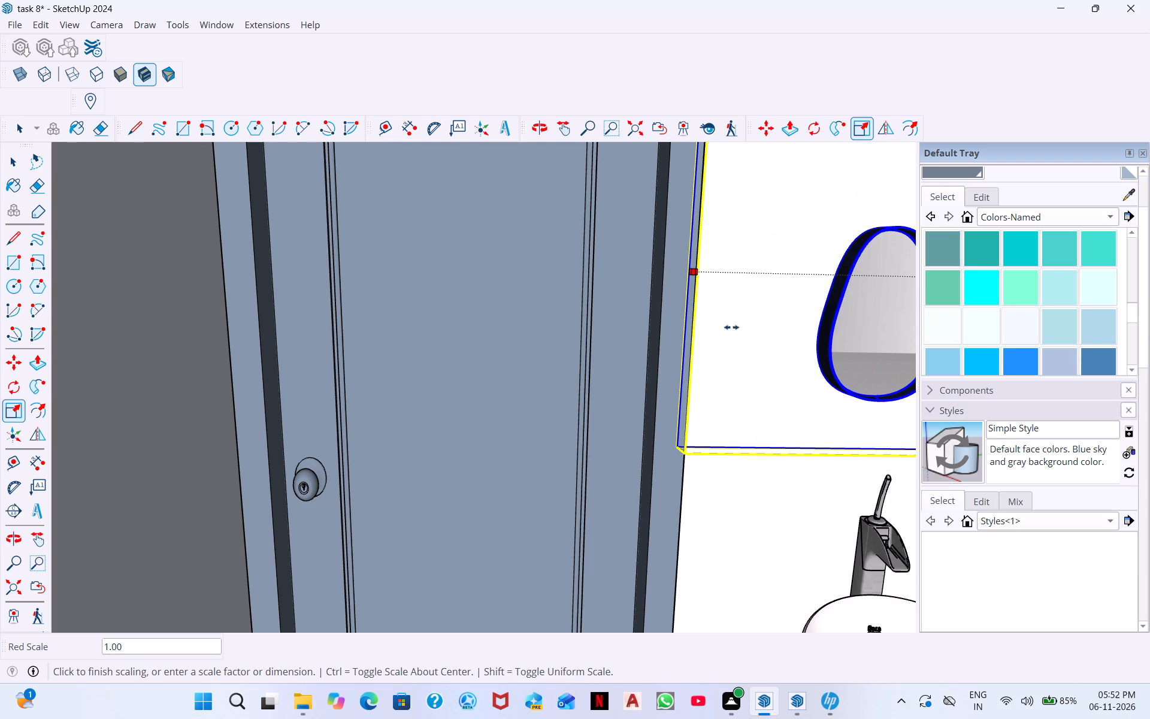
{"action": "left_click", "coordinate": [721, 327]}
{"action": "scroll", "coordinate": [946, 277], "scroll_direction": "down", "scroll_amount": 8}
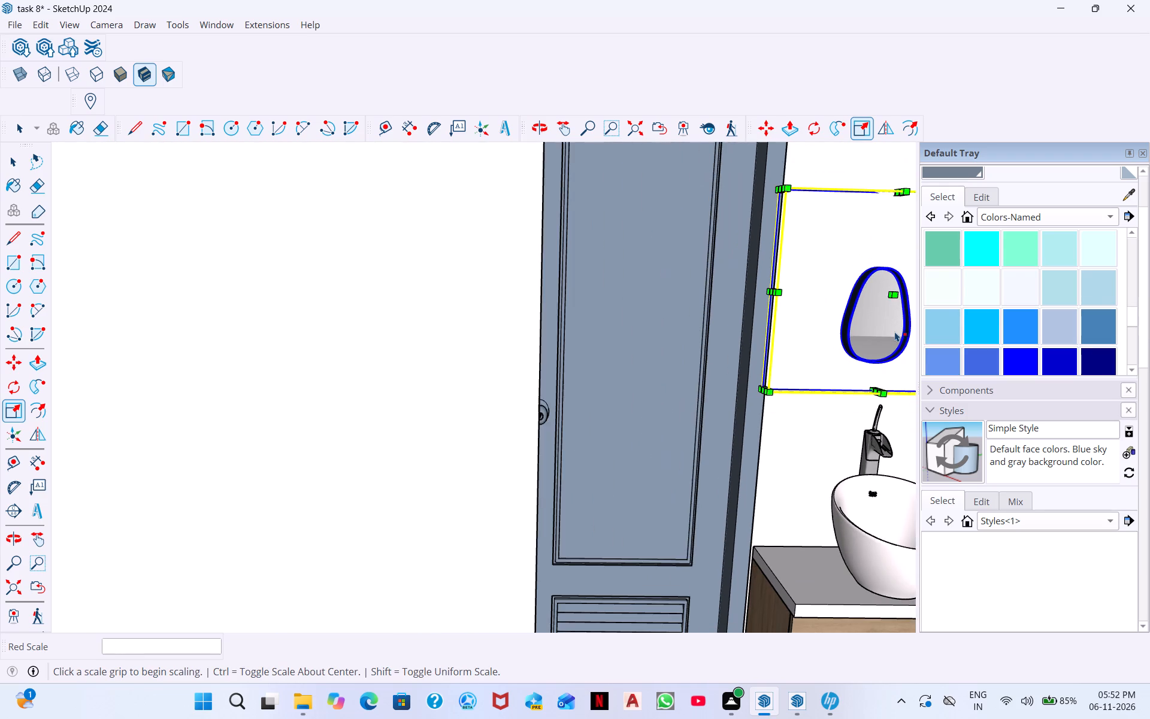
Stretch the mirror downward toward the washbasin tap by a green-axis scale of about 1.15.
{"action": "scroll", "coordinate": [892, 333], "scroll_direction": "up", "scroll_amount": 4}
{"action": "scroll", "coordinate": [872, 415], "scroll_direction": "up", "scroll_amount": 3}
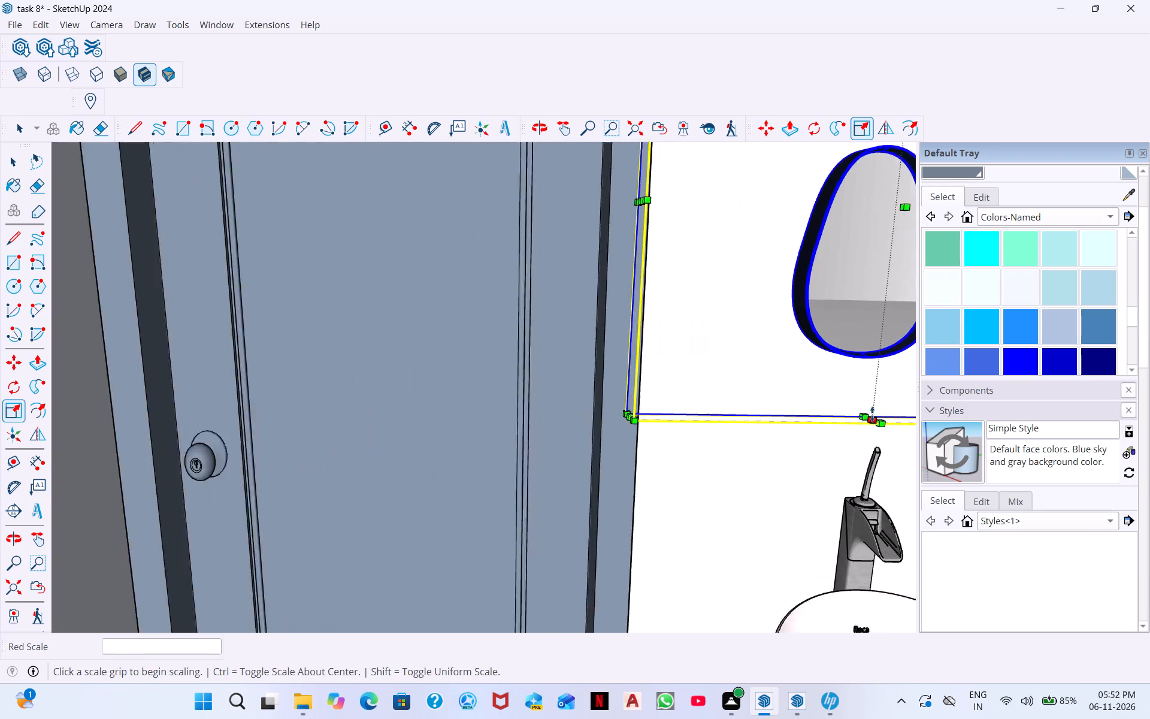
{"action": "scroll", "coordinate": [872, 414], "scroll_direction": "up", "scroll_amount": 2}
{"action": "left_click_drag", "start_coordinate": [873, 418], "coordinate": [873, 430]}
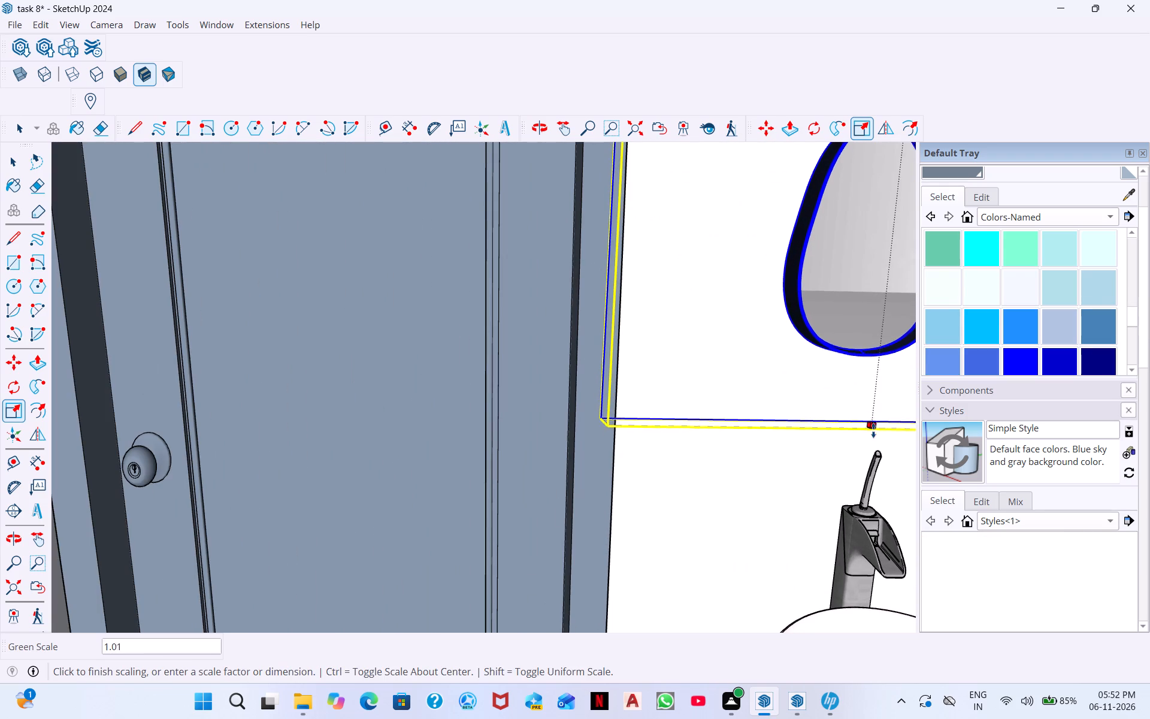
{"action": "left_click_drag", "start_coordinate": [873, 430], "coordinate": [863, 483]}
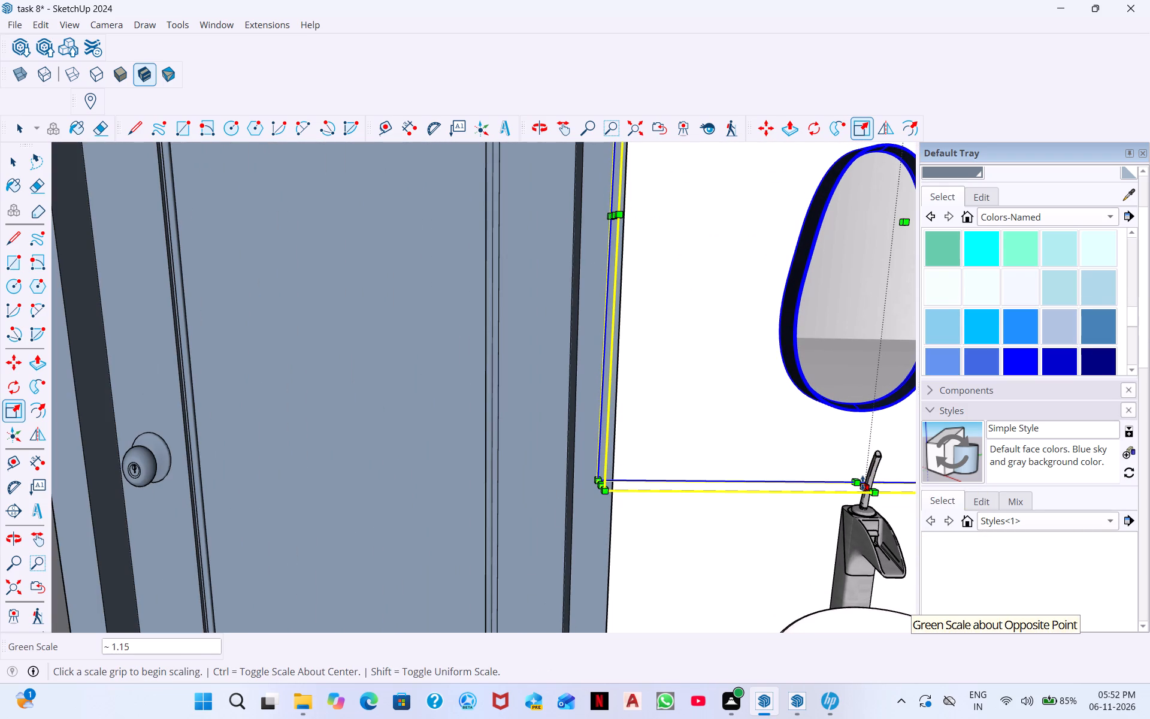
Stretch the mirror upward along the hallway wall by a green-axis scale of about 1.14.
{"action": "scroll", "coordinate": [858, 183], "scroll_direction": "down", "scroll_amount": 5}
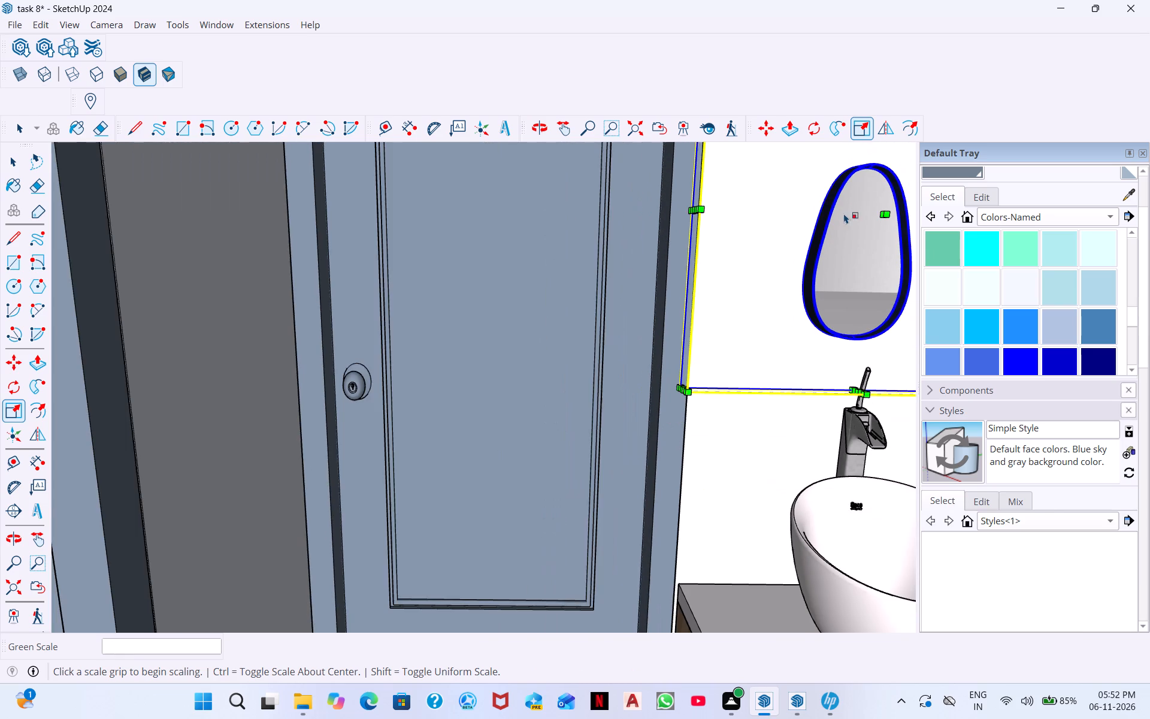
{"action": "scroll", "coordinate": [885, 191], "scroll_direction": "down", "scroll_amount": 6}
{"action": "middle_click_drag", "start_coordinate": [846, 228], "coordinate": [786, 142]}
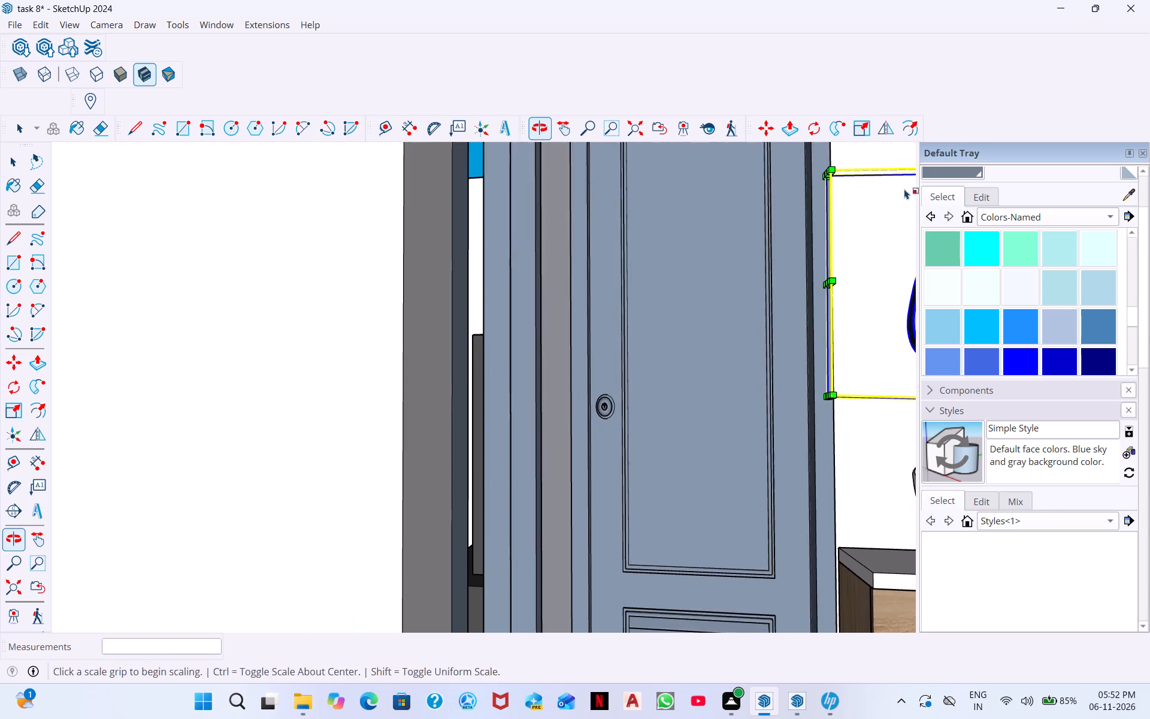
{"action": "middle_click_drag", "start_coordinate": [906, 191], "coordinate": [938, 246]}
{"action": "middle_click_drag", "start_coordinate": [874, 191], "coordinate": [928, 197]}
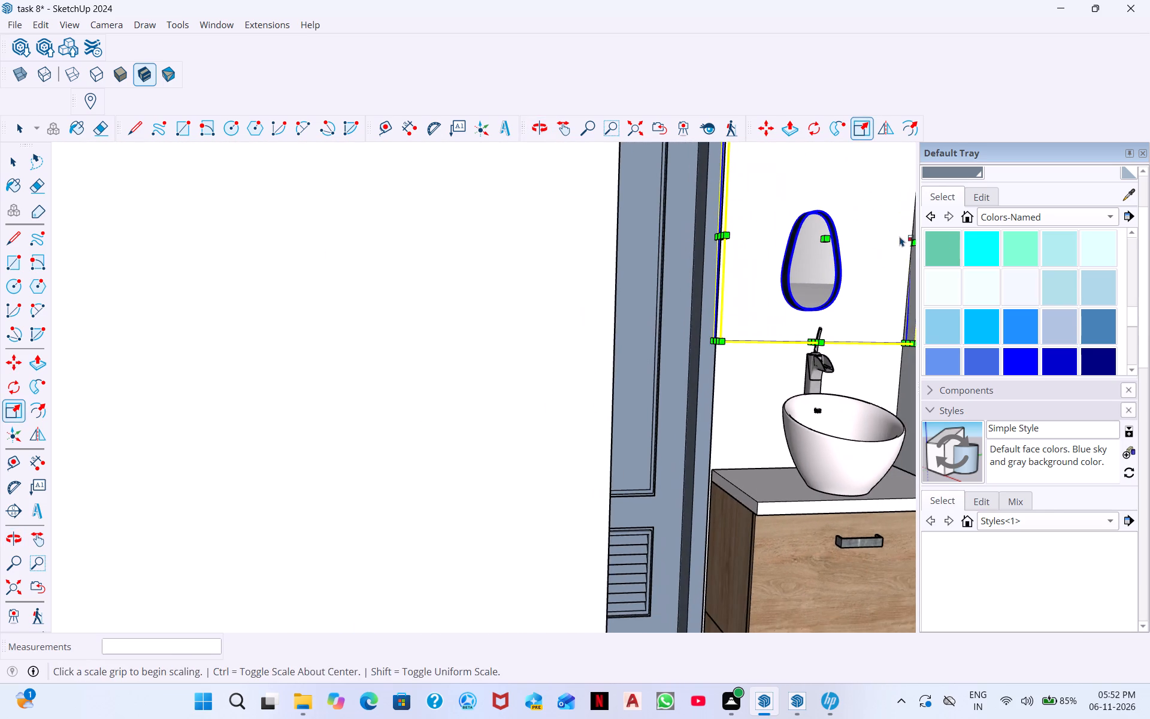
{"action": "middle_click_drag", "start_coordinate": [909, 231], "coordinate": [984, 212]}
{"action": "scroll", "coordinate": [767, 210], "scroll_direction": "up", "scroll_amount": 4}
{"action": "middle_click_drag", "start_coordinate": [713, 183], "coordinate": [717, 141]}
{"action": "middle_click_drag", "start_coordinate": [689, 224], "coordinate": [665, 412]}
{"action": "middle_click_drag", "start_coordinate": [691, 257], "coordinate": [677, 303]}
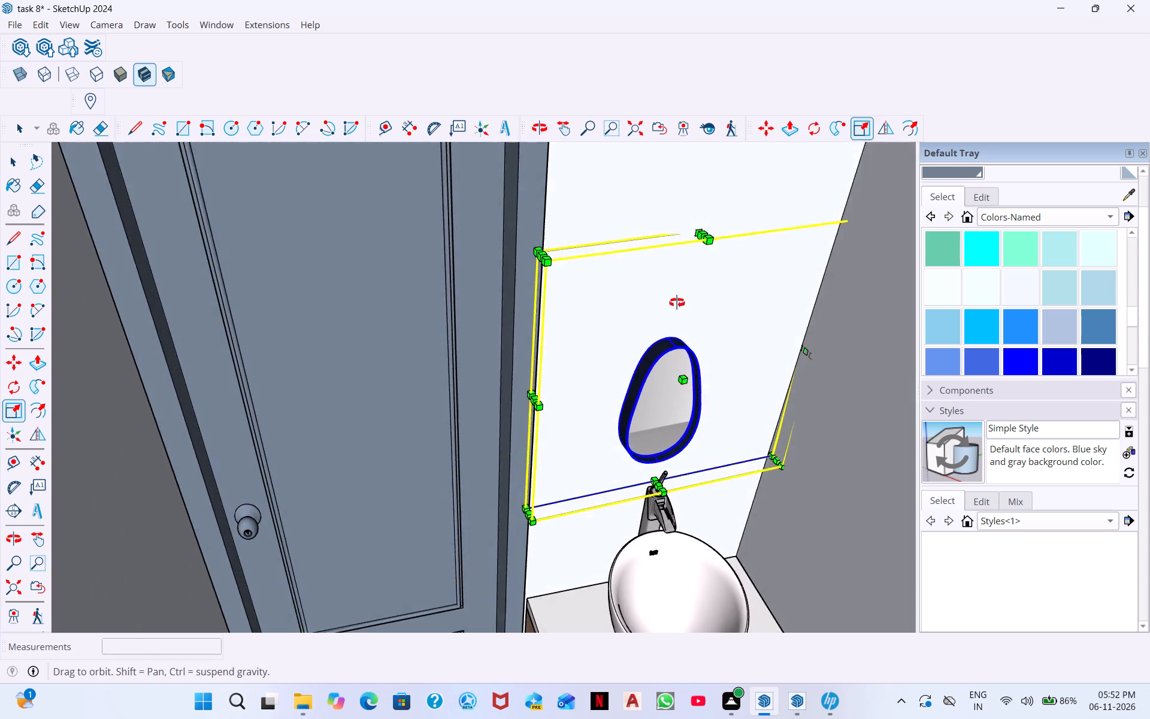
{"action": "middle_click_drag", "start_coordinate": [677, 303], "coordinate": [640, 346]}
{"action": "scroll", "coordinate": [688, 303], "scroll_direction": "up", "scroll_amount": 5}
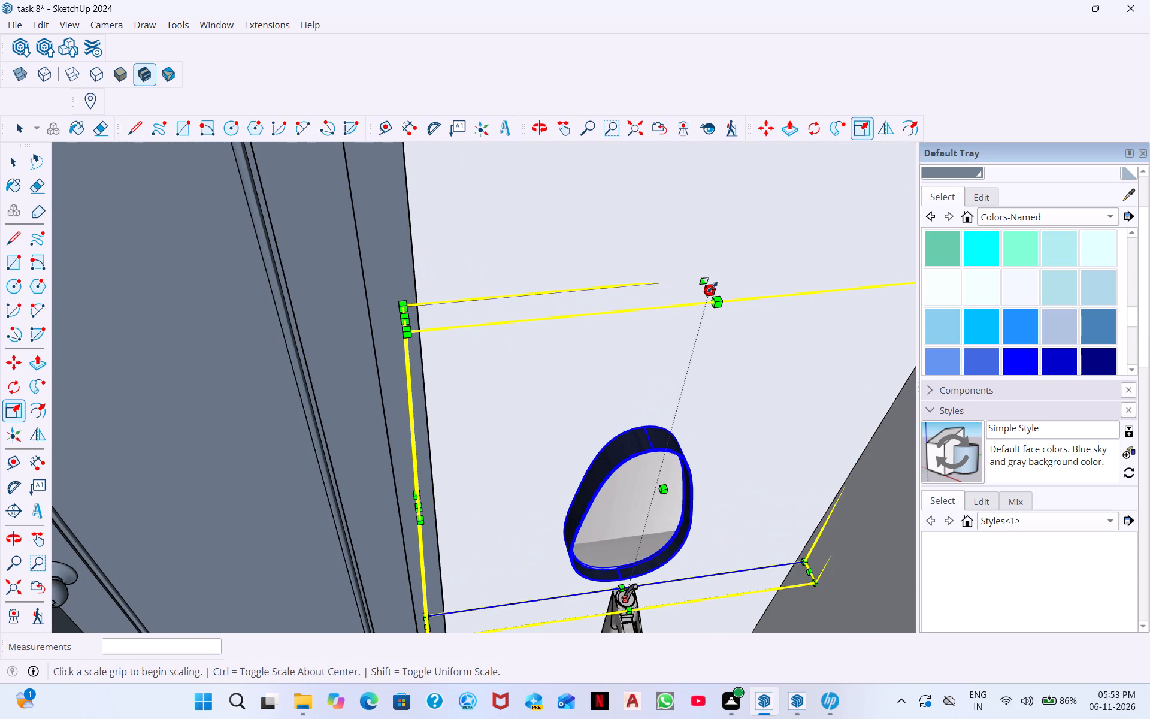
{"action": "left_click", "coordinate": [712, 286]}
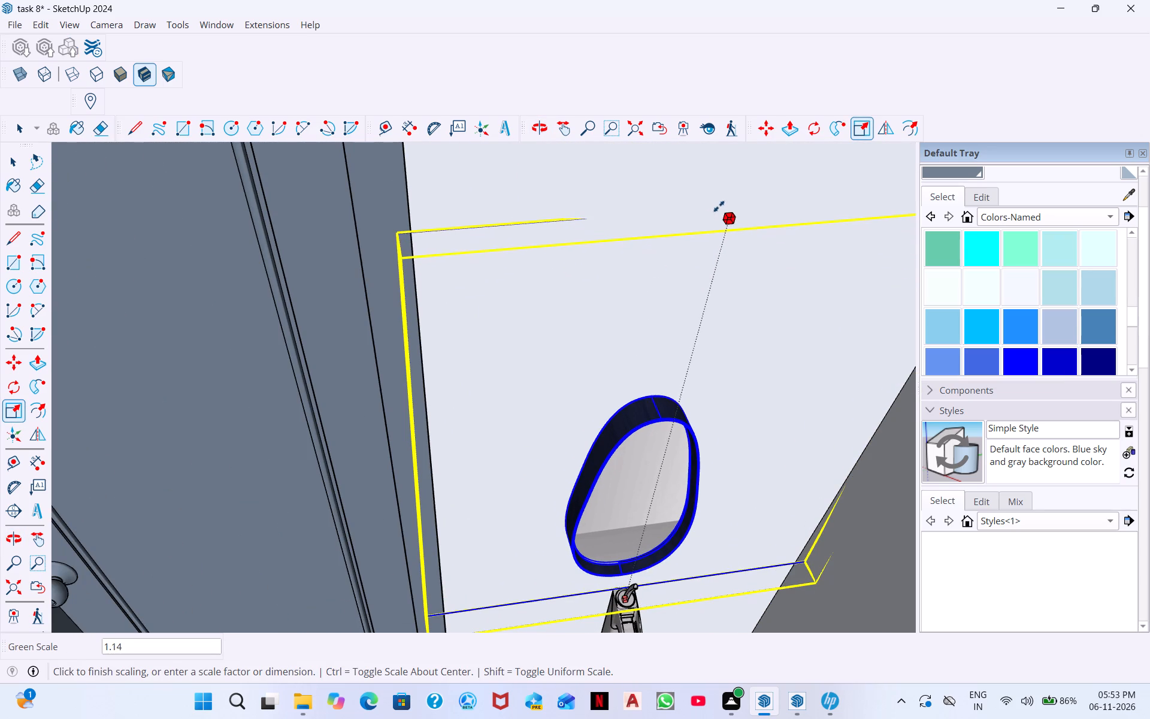
{"action": "left_click", "coordinate": [721, 204]}
Move the mirror a few inches along the wall, away from the louvred door.
{"action": "scroll", "coordinate": [700, 390], "scroll_direction": "down", "scroll_amount": 6}
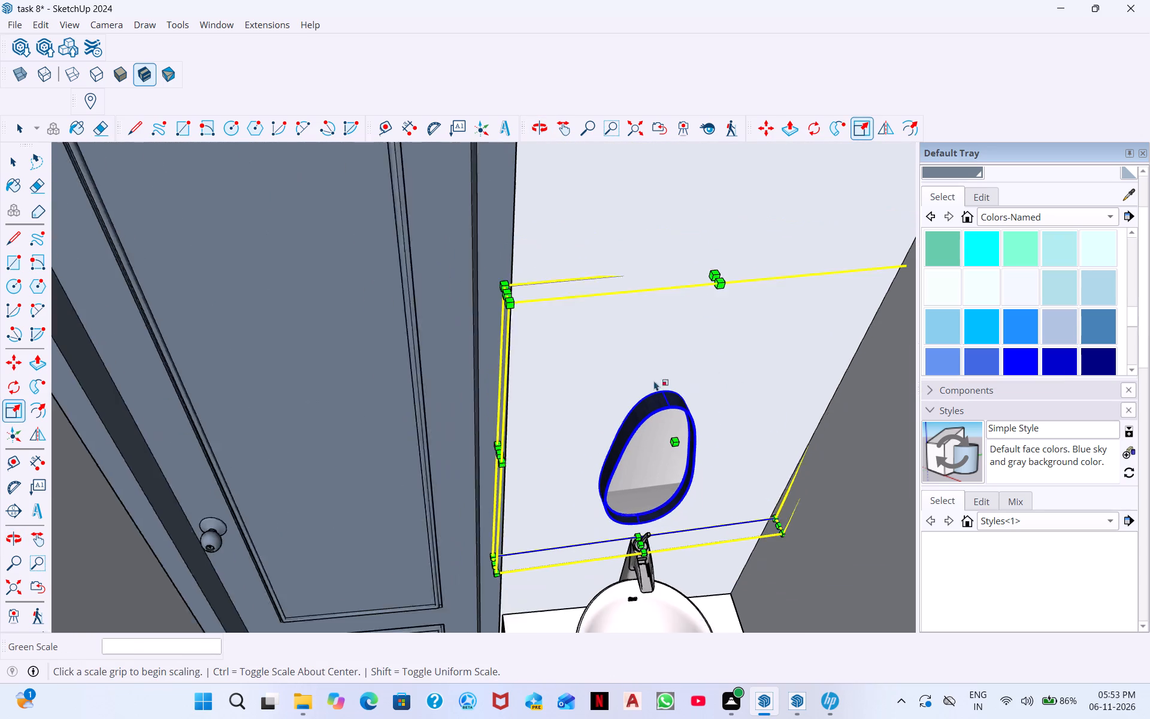
{"action": "scroll", "coordinate": [654, 380], "scroll_direction": "down", "scroll_amount": 1}
{"action": "middle_click_drag", "start_coordinate": [665, 458], "coordinate": [678, 280]}
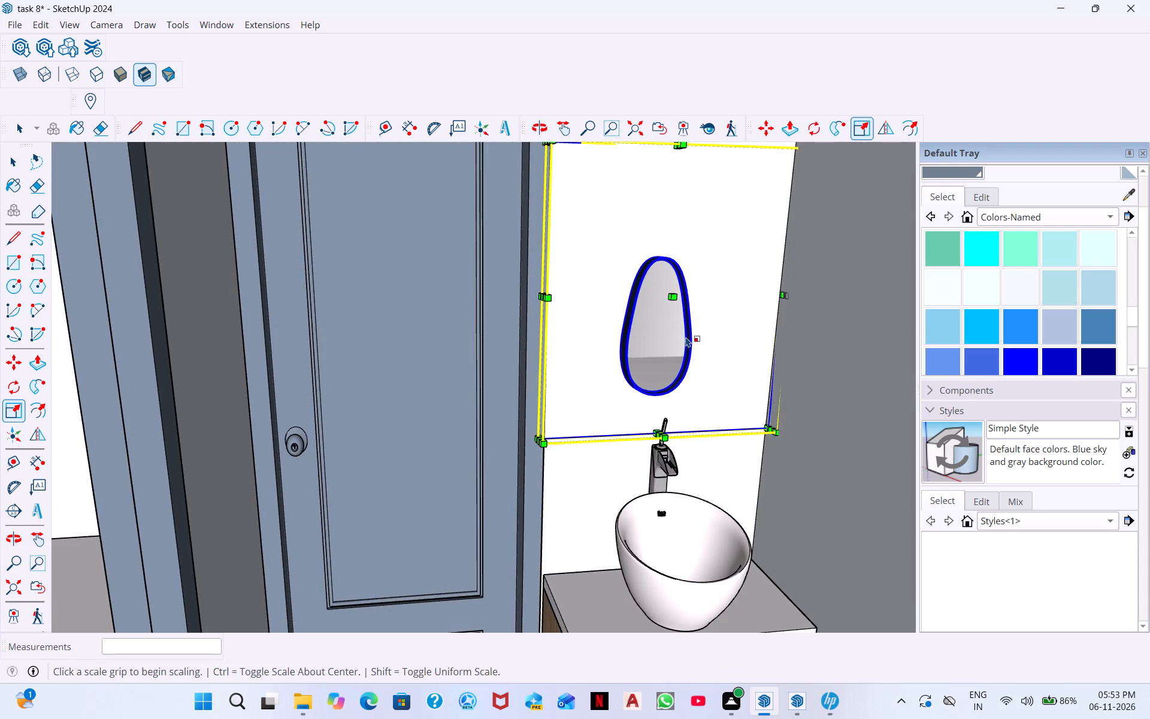
{"action": "scroll", "coordinate": [686, 337], "scroll_direction": "up", "scroll_amount": 3}
{"action": "scroll", "coordinate": [636, 330], "scroll_direction": "up", "scroll_amount": 3}
{"action": "scroll", "coordinate": [673, 343], "scroll_direction": "down", "scroll_amount": 3}
{"action": "scroll", "coordinate": [621, 373], "scroll_direction": "down", "scroll_amount": 4}
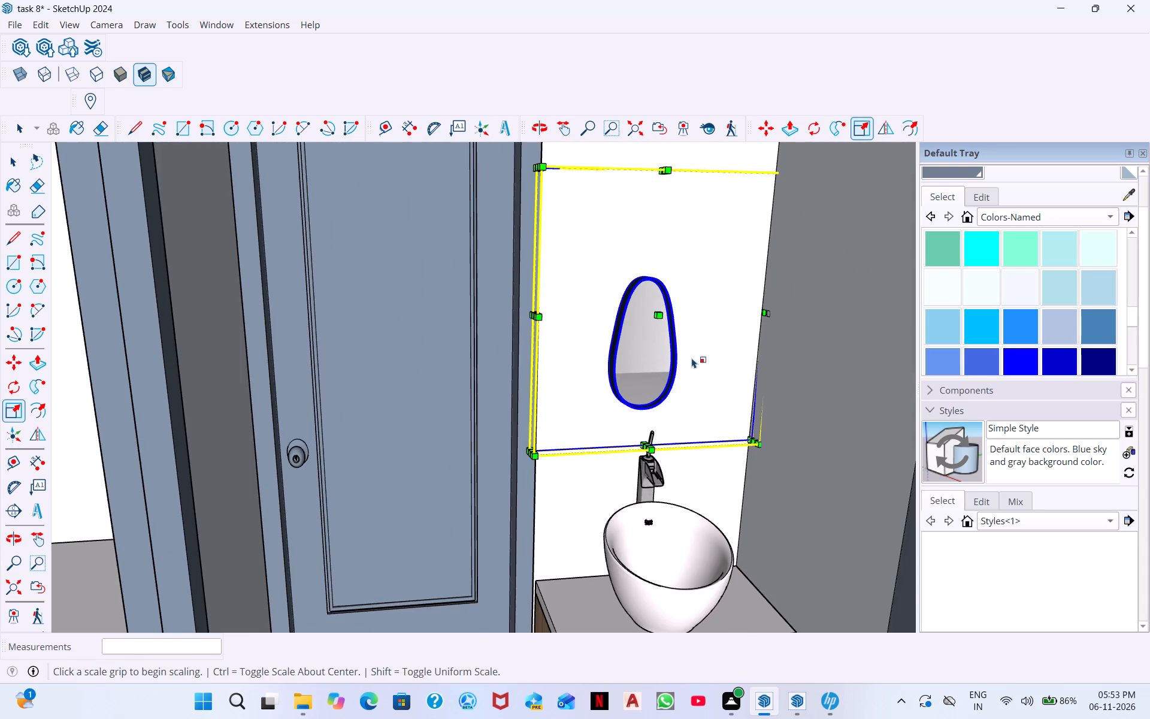
{"action": "middle_click_drag", "start_coordinate": [663, 399], "coordinate": [573, 374]}
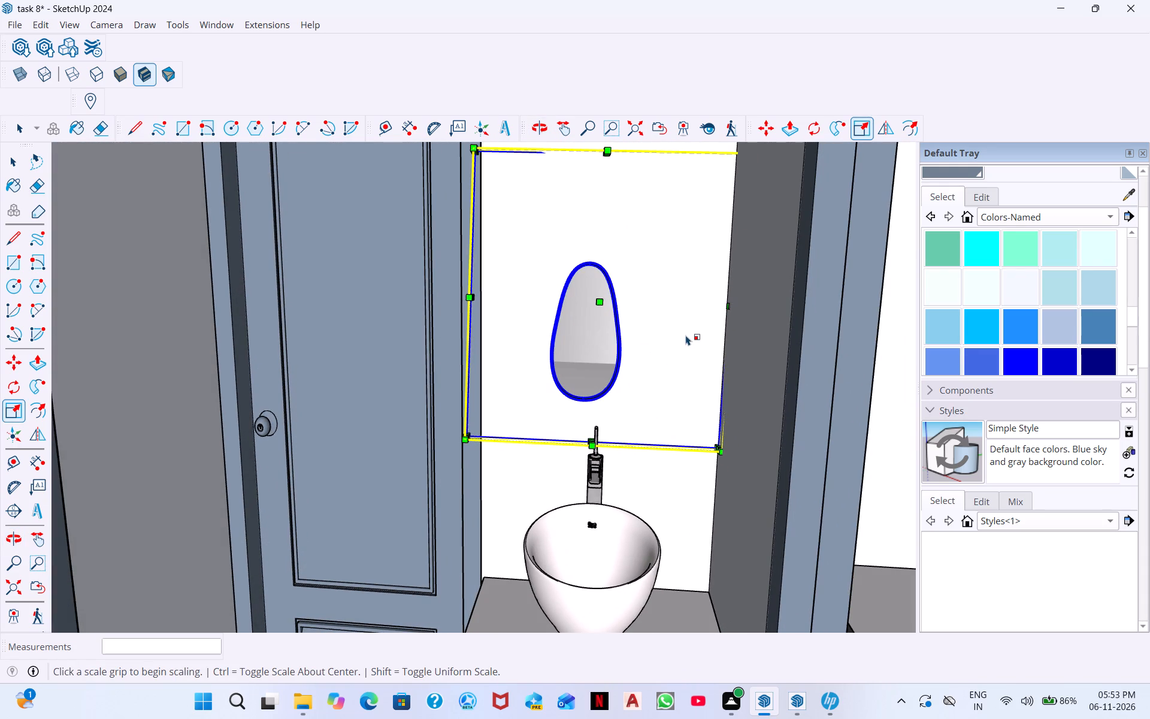
{"action": "key", "text": "space"}
{"action": "scroll", "coordinate": [582, 396], "scroll_direction": "down", "scroll_amount": 2}
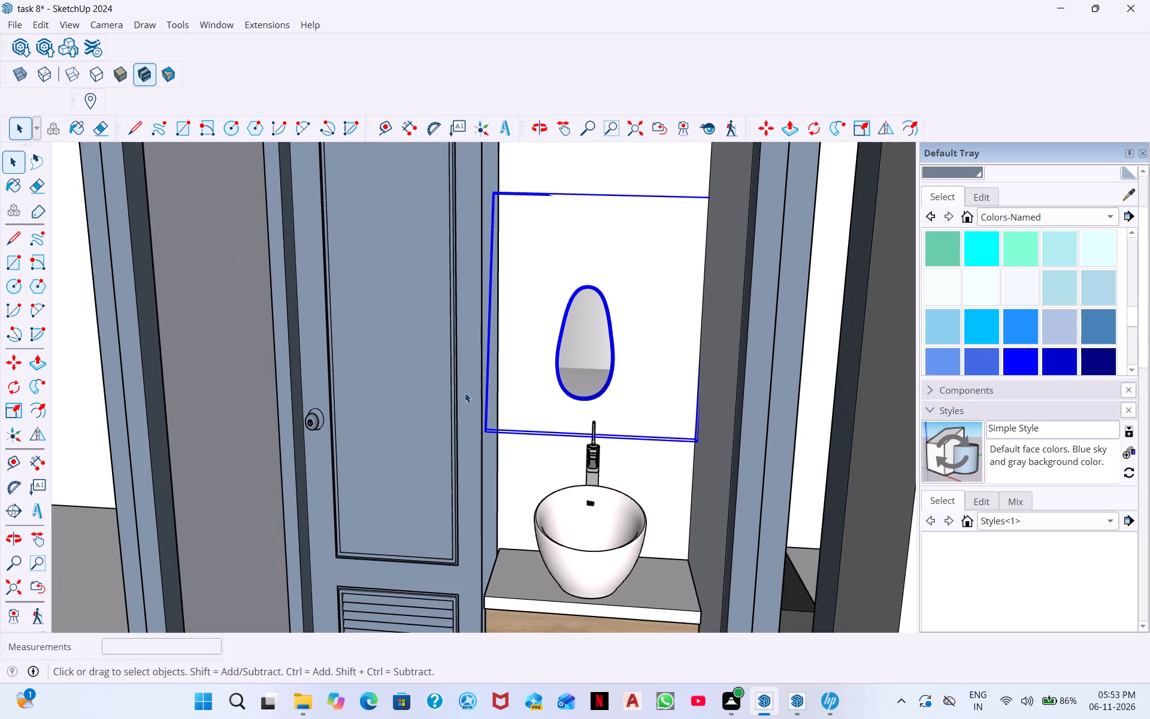
{"action": "scroll", "coordinate": [478, 339], "scroll_direction": "down", "scroll_amount": 7}
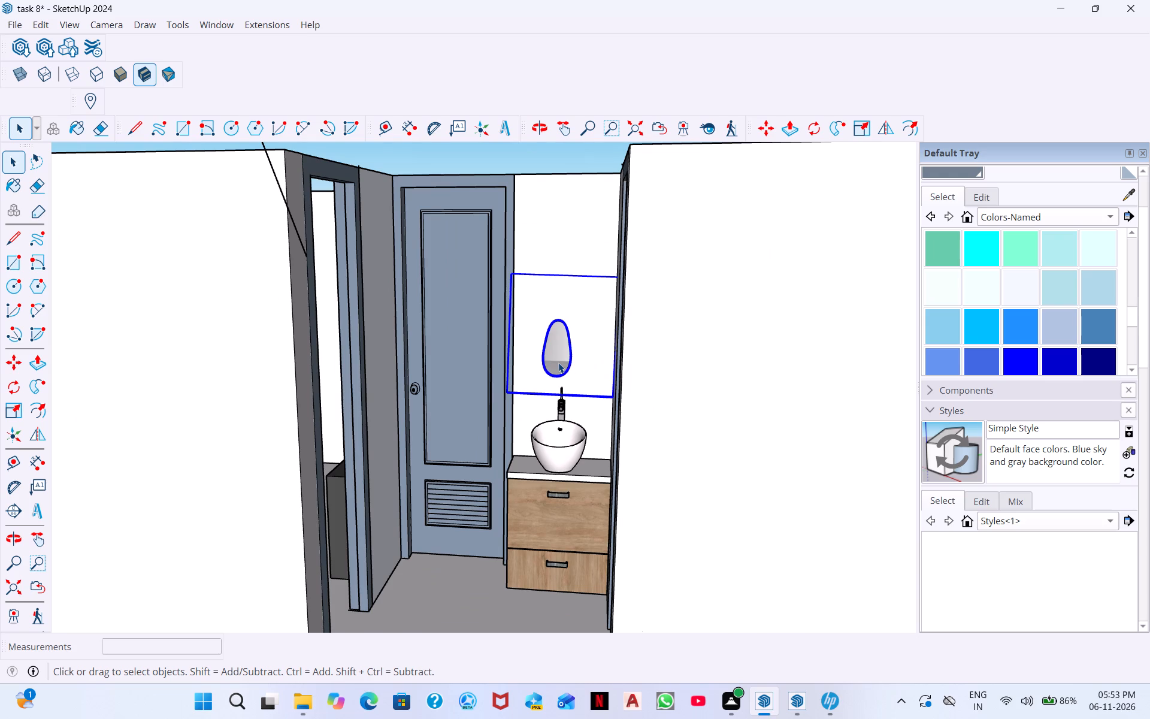
{"action": "left_click", "coordinate": [558, 362]}
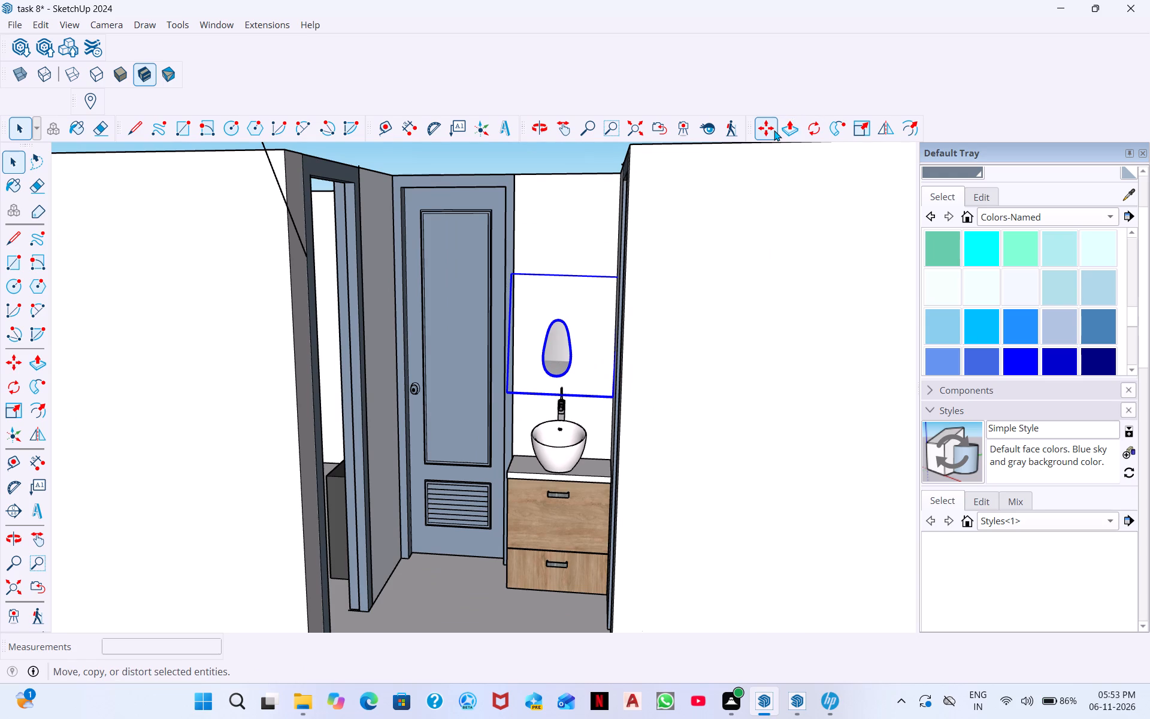
{"action": "left_click", "coordinate": [775, 128]}
{"action": "left_click", "coordinate": [563, 358]}
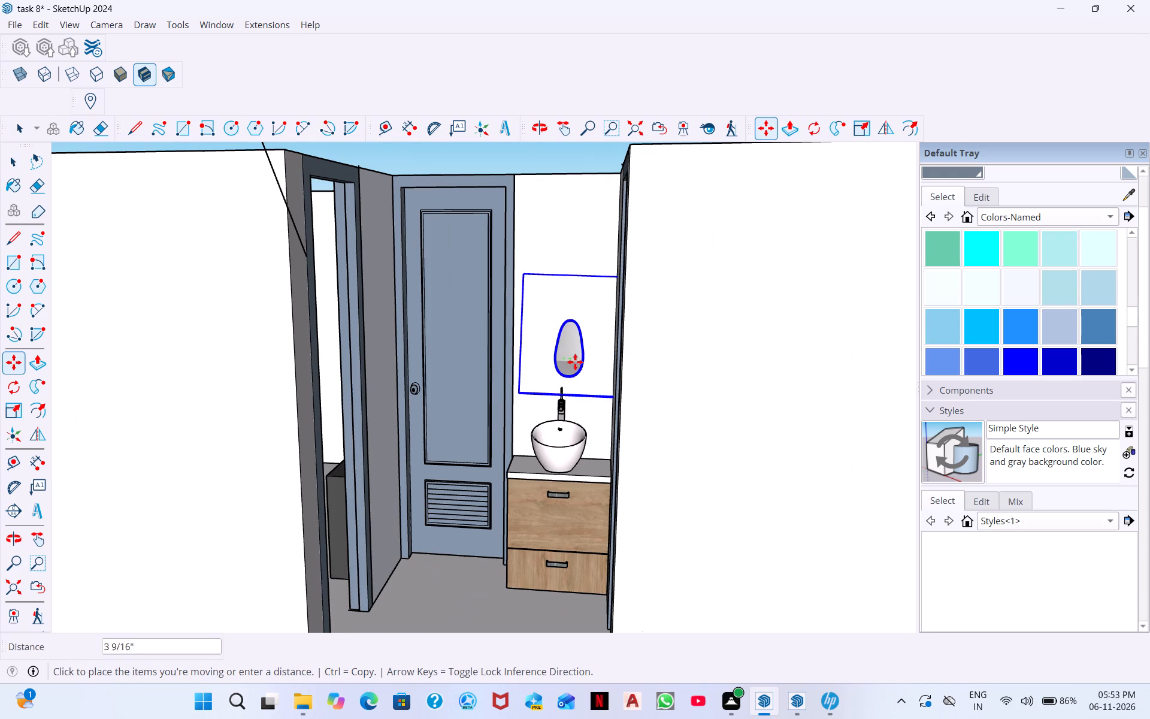
{"action": "left_click", "coordinate": [571, 365]}
Shift the mirror slightly back toward the louvred door to line it up above the washbasin tap.
{"action": "scroll", "coordinate": [571, 364], "scroll_direction": "down", "scroll_amount": 2}
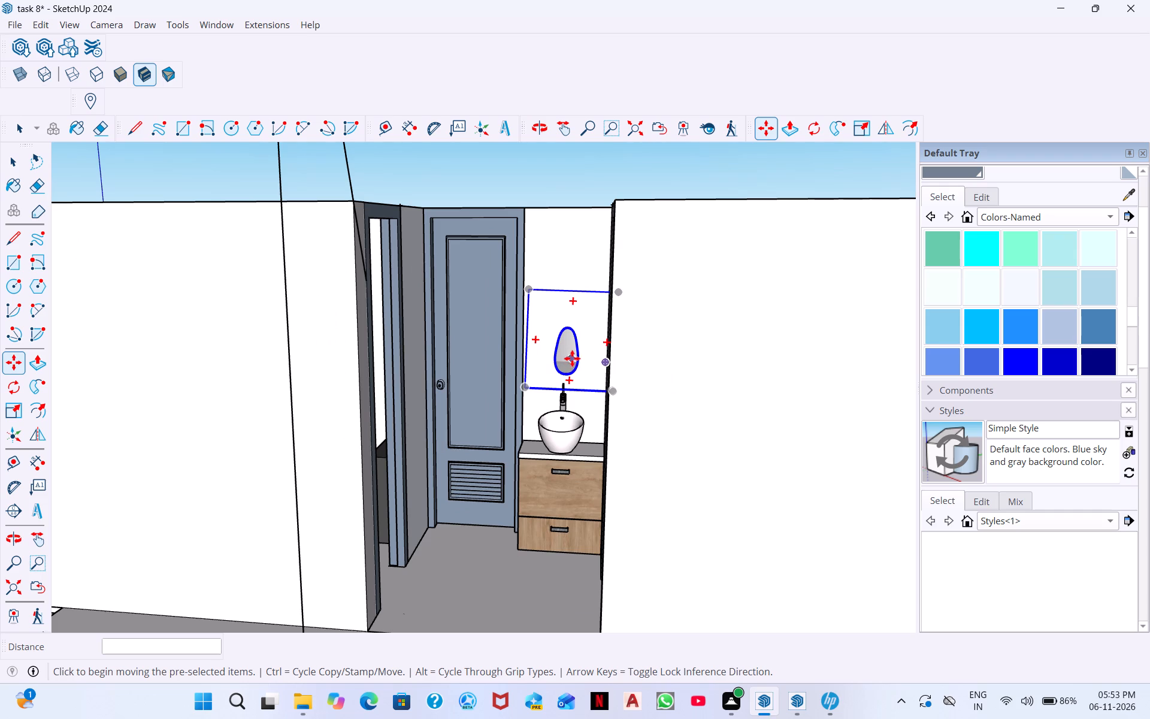
{"action": "scroll", "coordinate": [566, 367], "scroll_direction": "up", "scroll_amount": 9}
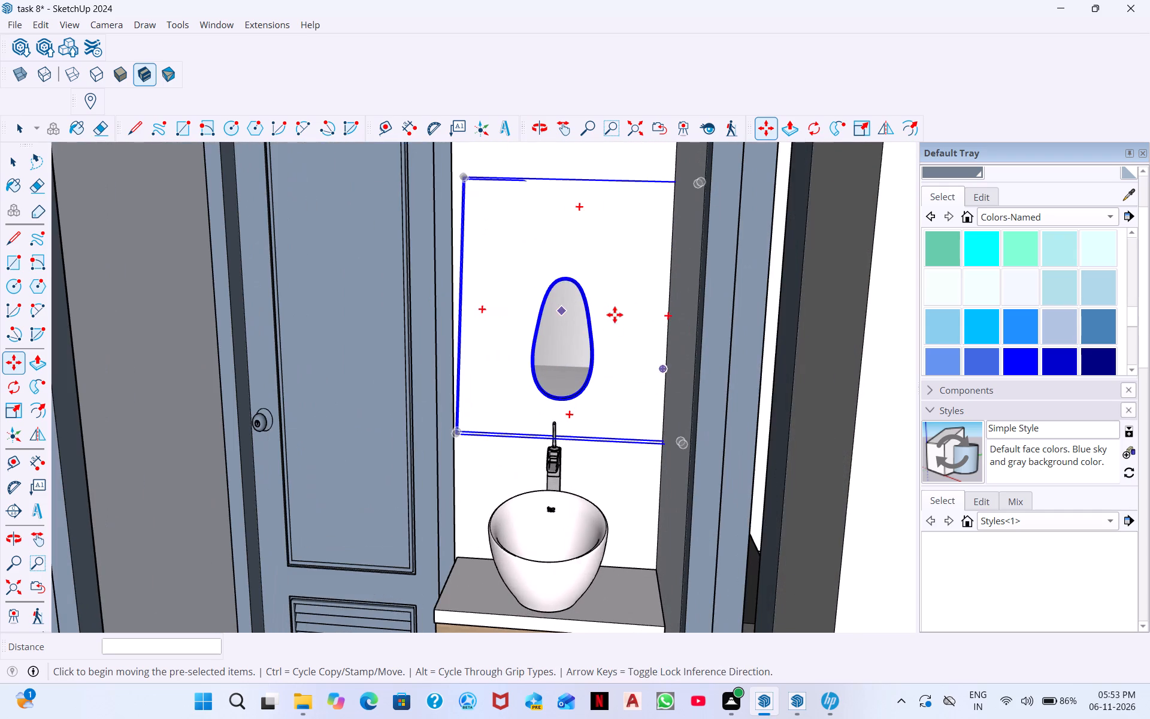
{"action": "scroll", "coordinate": [544, 379], "scroll_direction": "up", "scroll_amount": 8}
{"action": "left_click", "coordinate": [579, 351]}
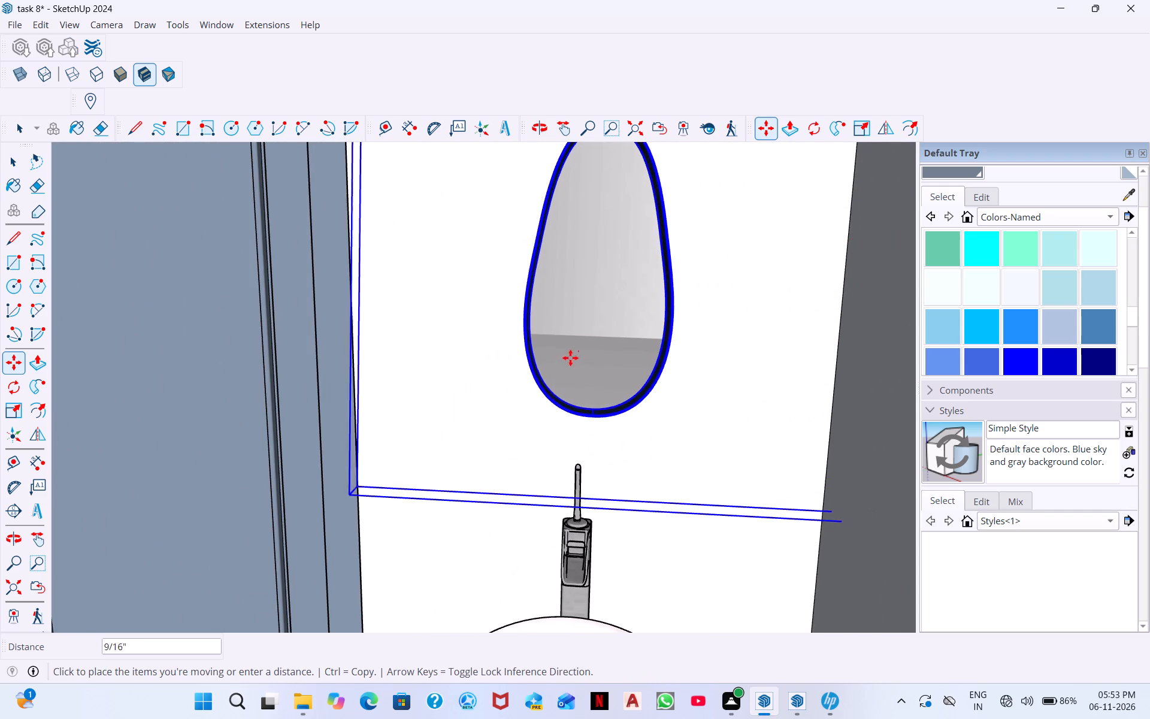
{"action": "left_click", "coordinate": [556, 352]}
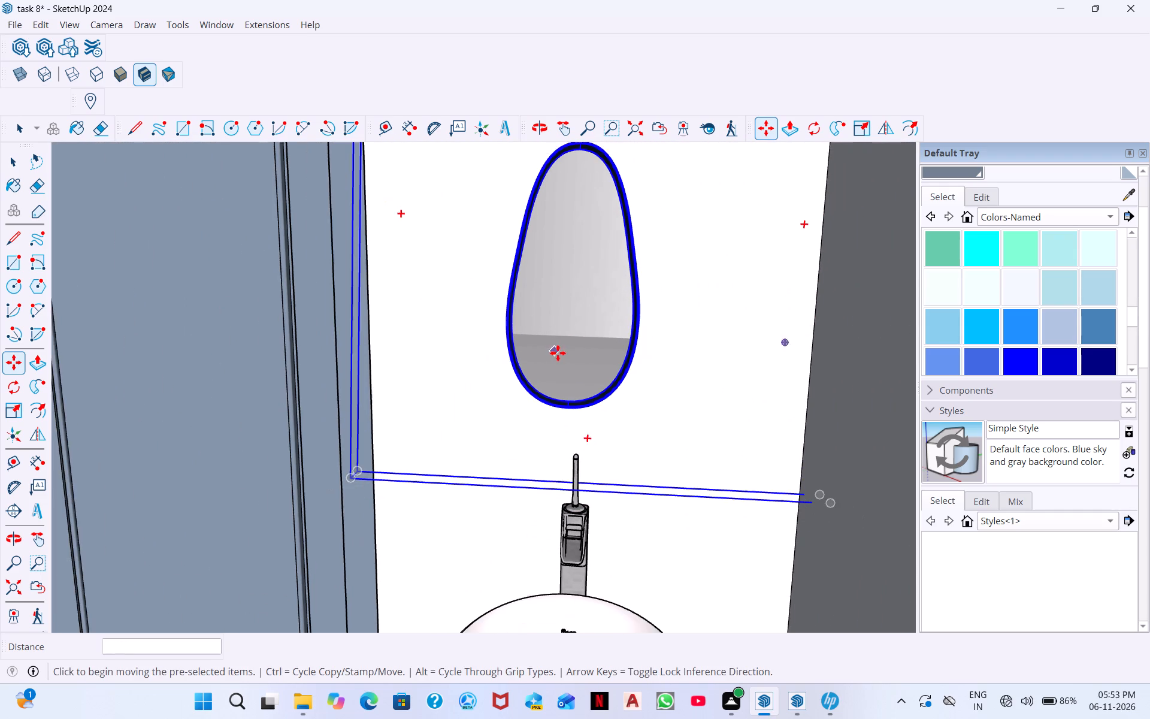
Deselect the mirror and examine its placement above the washbasin obliquely and from outside, with the whole house in view.
{"action": "scroll", "coordinate": [555, 352], "scroll_direction": "down", "scroll_amount": 3}
{"action": "middle_click_drag", "start_coordinate": [638, 373], "coordinate": [918, 416]}
{"action": "middle_click_drag", "start_coordinate": [596, 384], "coordinate": [675, 403]}
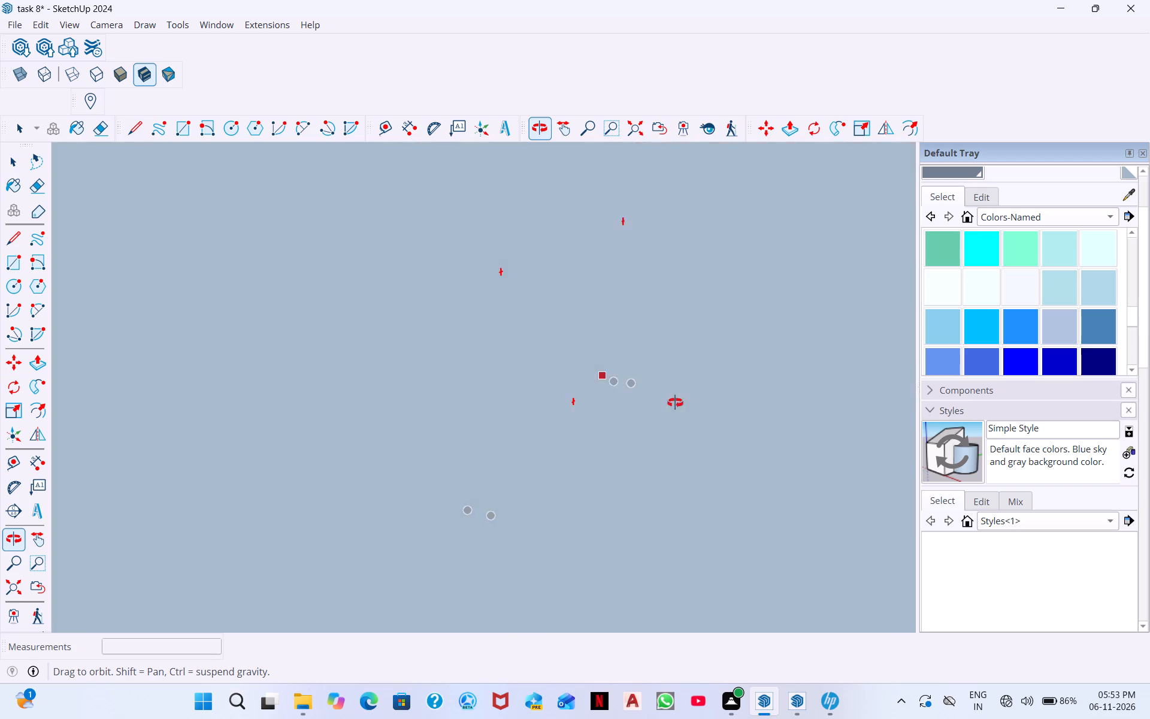
{"action": "middle_click_drag", "start_coordinate": [675, 403], "coordinate": [597, 404]}
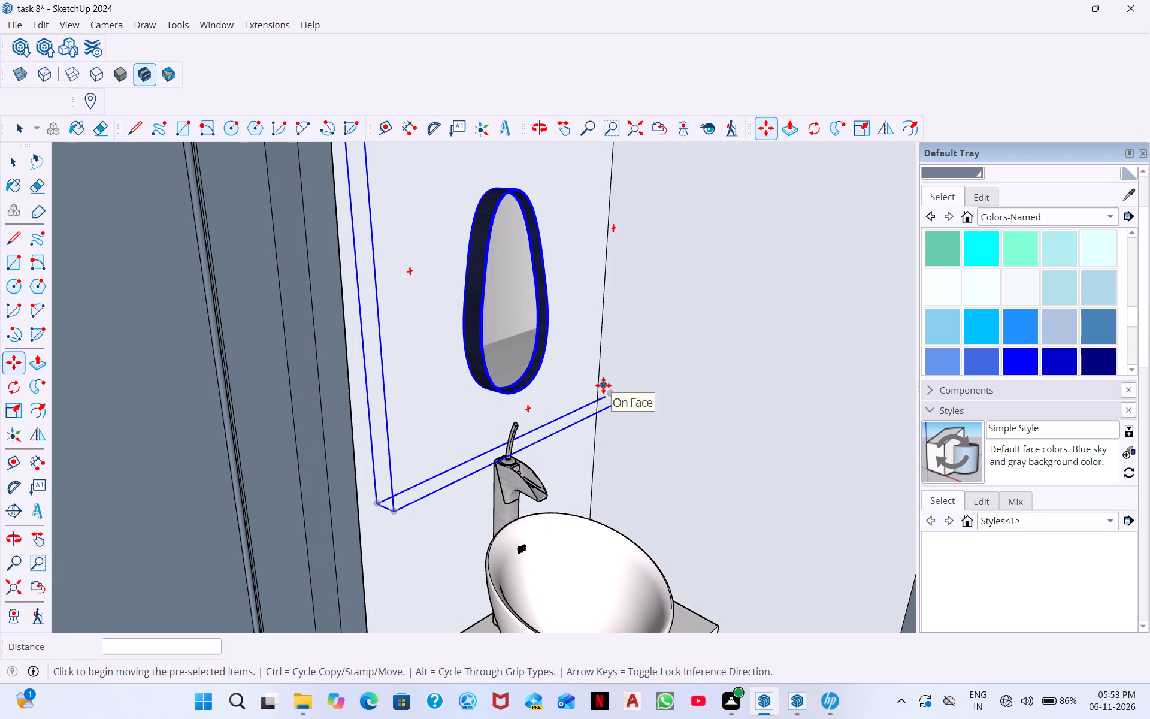
{"action": "key", "text": "Escape"}
{"action": "scroll", "coordinate": [602, 384], "scroll_direction": "down", "scroll_amount": 7}
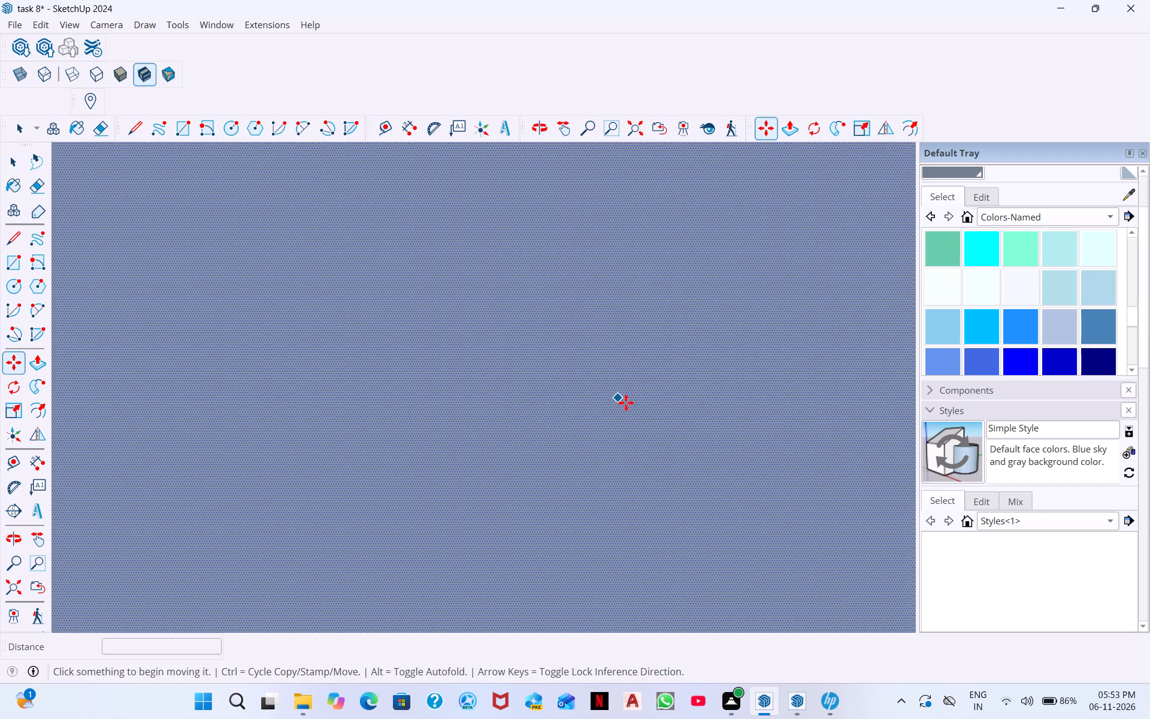
{"action": "left_click", "coordinate": [632, 129]}
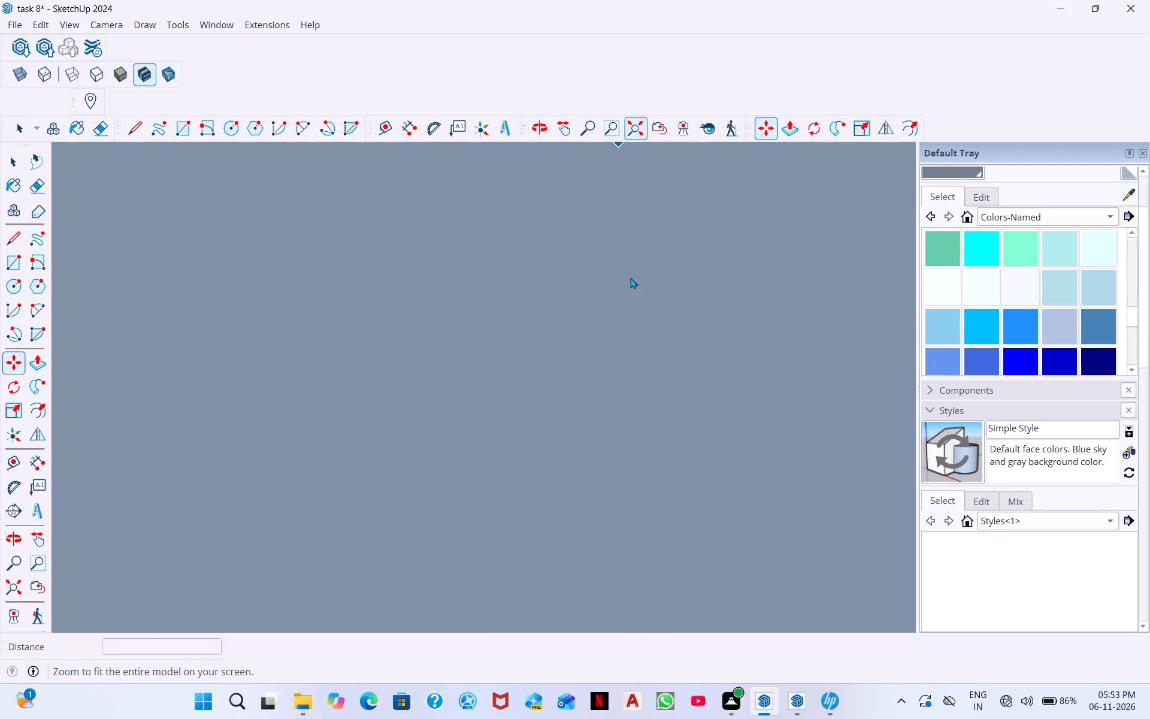
{"action": "scroll", "coordinate": [648, 337], "scroll_direction": "down", "scroll_amount": 4}
{"action": "middle_click_drag", "start_coordinate": [683, 346], "coordinate": [465, 351]}
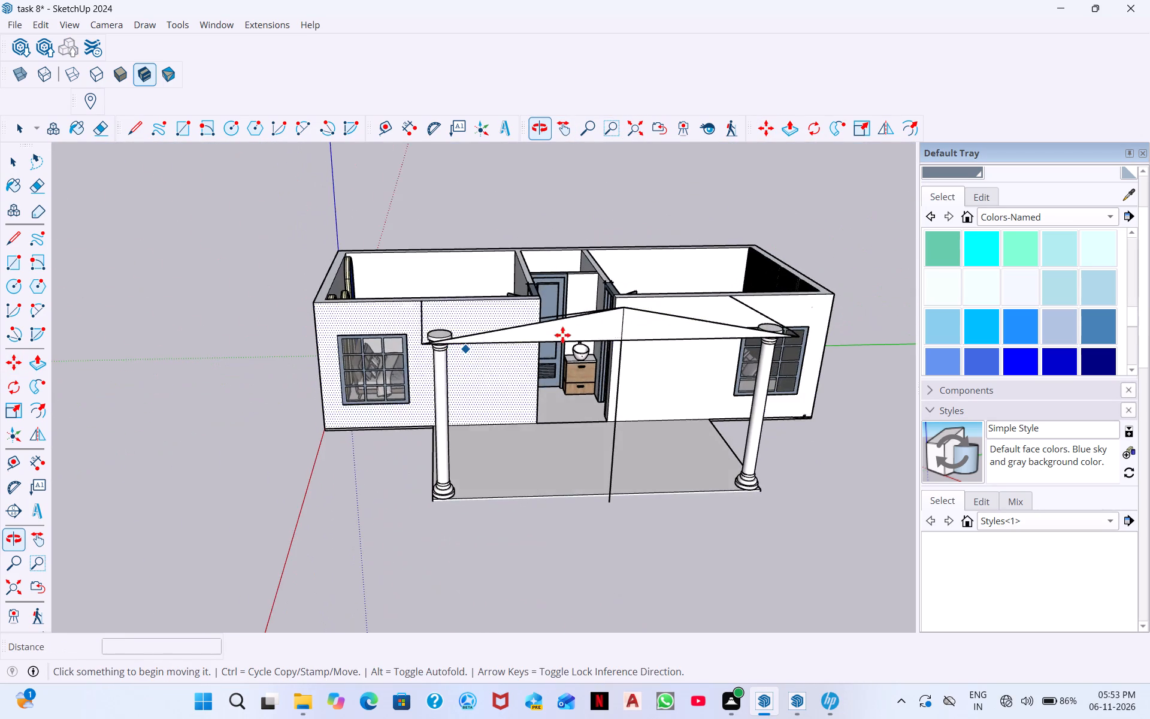
{"action": "scroll", "coordinate": [606, 355], "scroll_direction": "up", "scroll_amount": 6}
{"action": "middle_click_drag", "start_coordinate": [621, 339], "coordinate": [606, 417]}
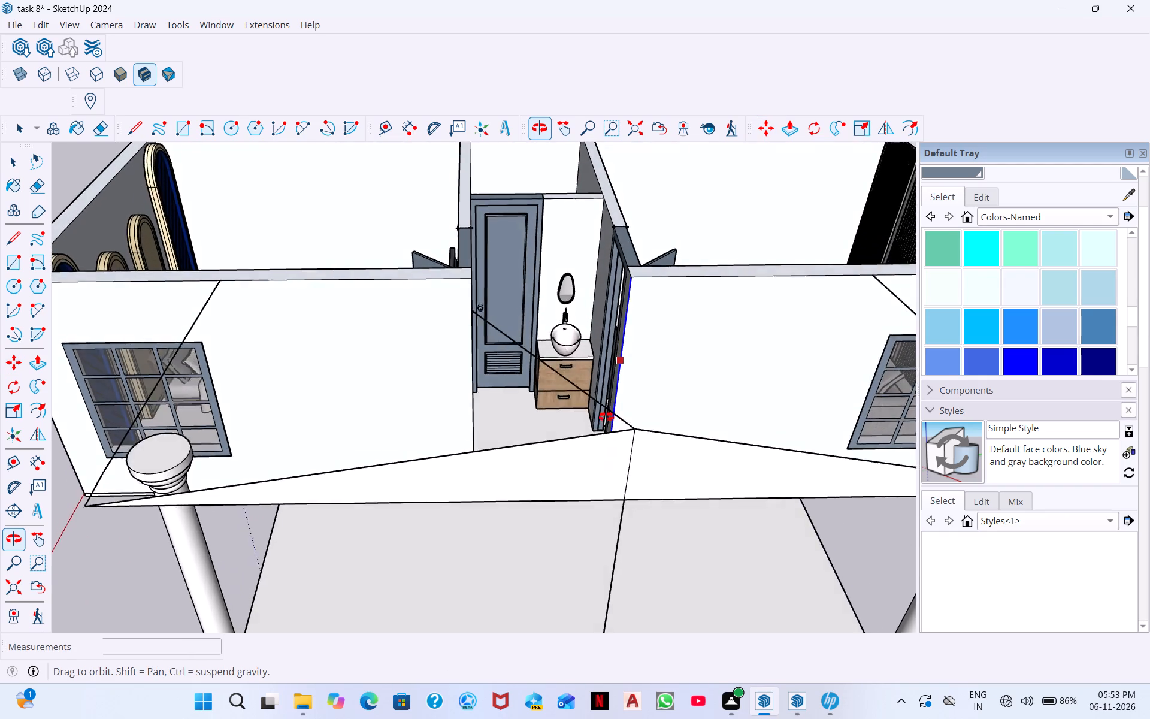
Examine the hallway with its mirror and washbasin from the front porch, and the whole open-topped house from above.
{"action": "middle_click_drag", "start_coordinate": [606, 417], "coordinate": [617, 308]}
{"action": "middle_click_drag", "start_coordinate": [604, 357], "coordinate": [668, 291]}
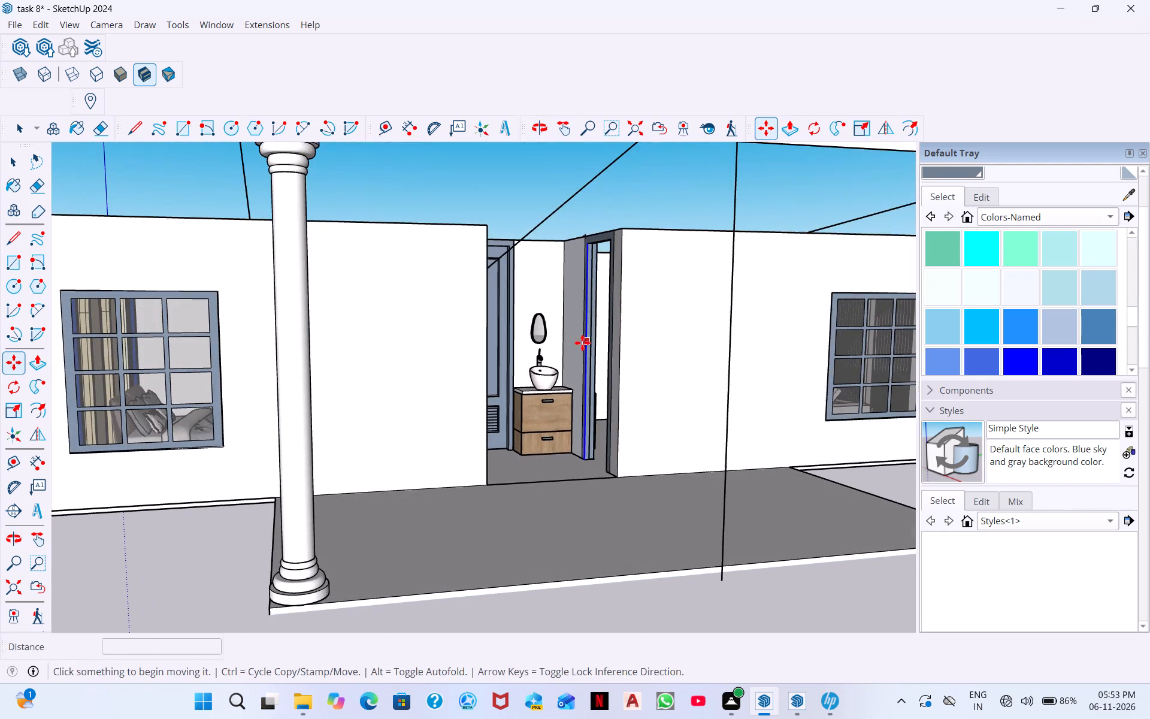
{"action": "middle_click_drag", "start_coordinate": [582, 343], "coordinate": [813, 354]}
{"action": "middle_click_drag", "start_coordinate": [623, 380], "coordinate": [335, 416]}
{"action": "middle_click_drag", "start_coordinate": [773, 374], "coordinate": [756, 433]}
{"action": "scroll", "coordinate": [754, 437], "scroll_direction": "down", "scroll_amount": 4}
{"action": "scroll", "coordinate": [664, 358], "scroll_direction": "down", "scroll_amount": 1}
{"action": "middle_click_drag", "start_coordinate": [660, 364], "coordinate": [635, 466]}
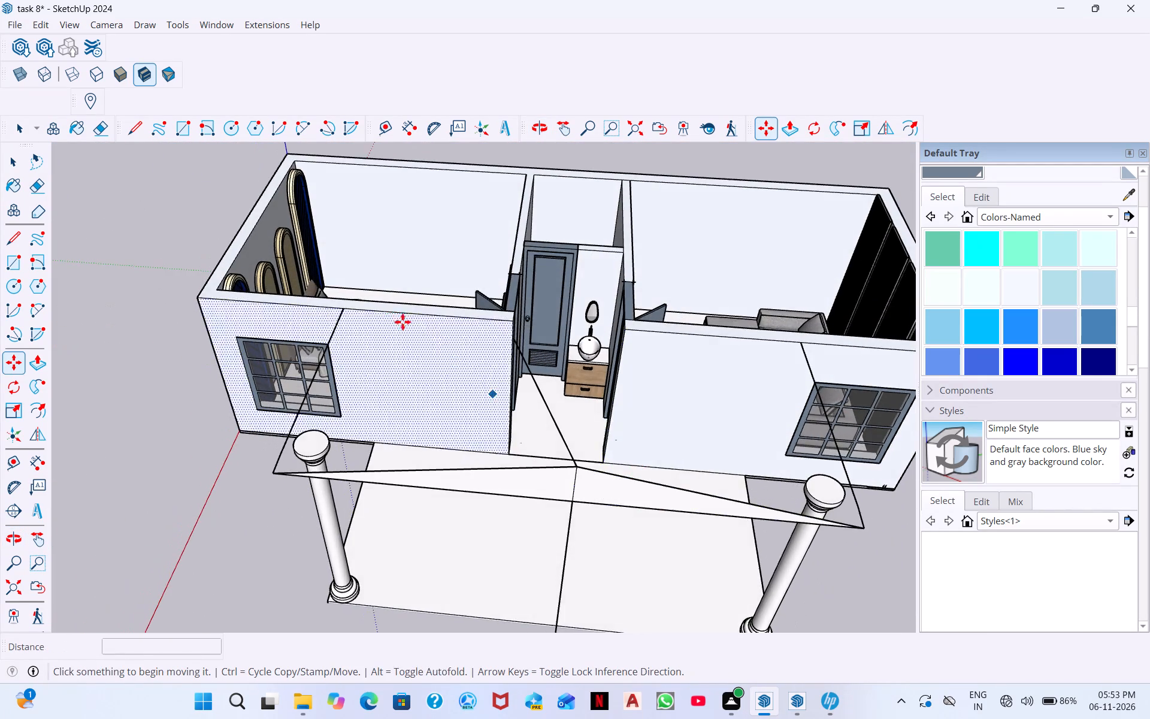
{"action": "scroll", "coordinate": [393, 307], "scroll_direction": "up", "scroll_amount": 4}
{"action": "scroll", "coordinate": [307, 271], "scroll_direction": "down", "scroll_amount": 8}
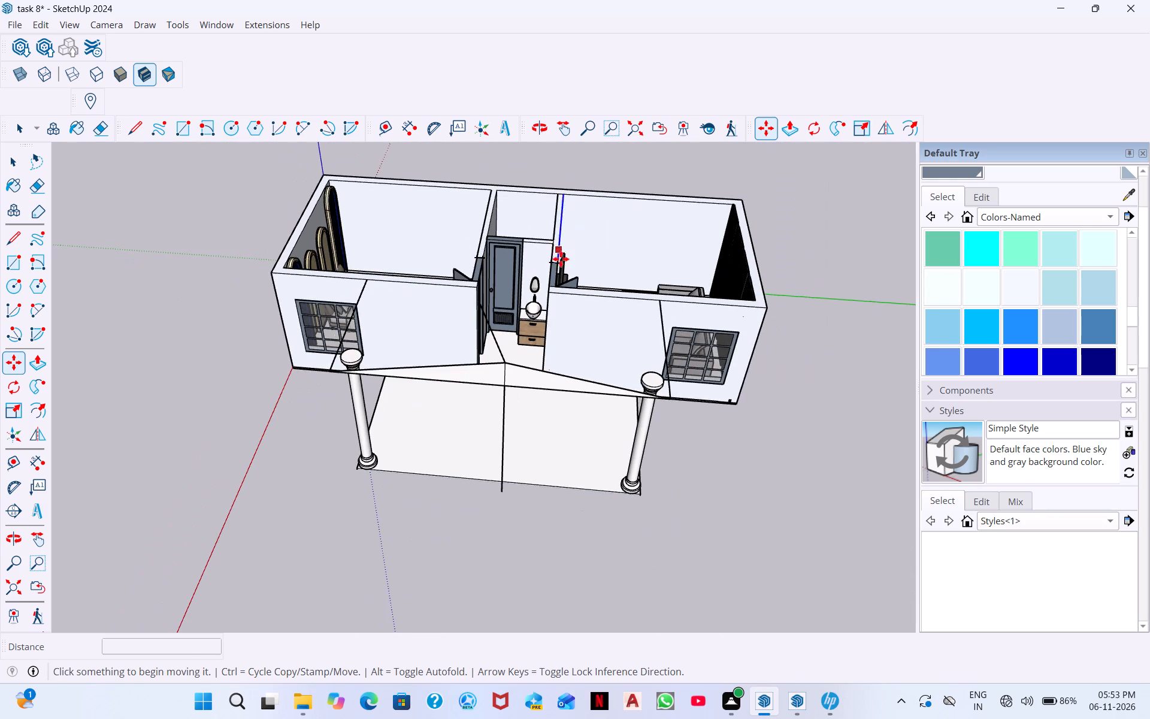
{"action": "middle_click_drag", "start_coordinate": [561, 264], "coordinate": [576, 323]}
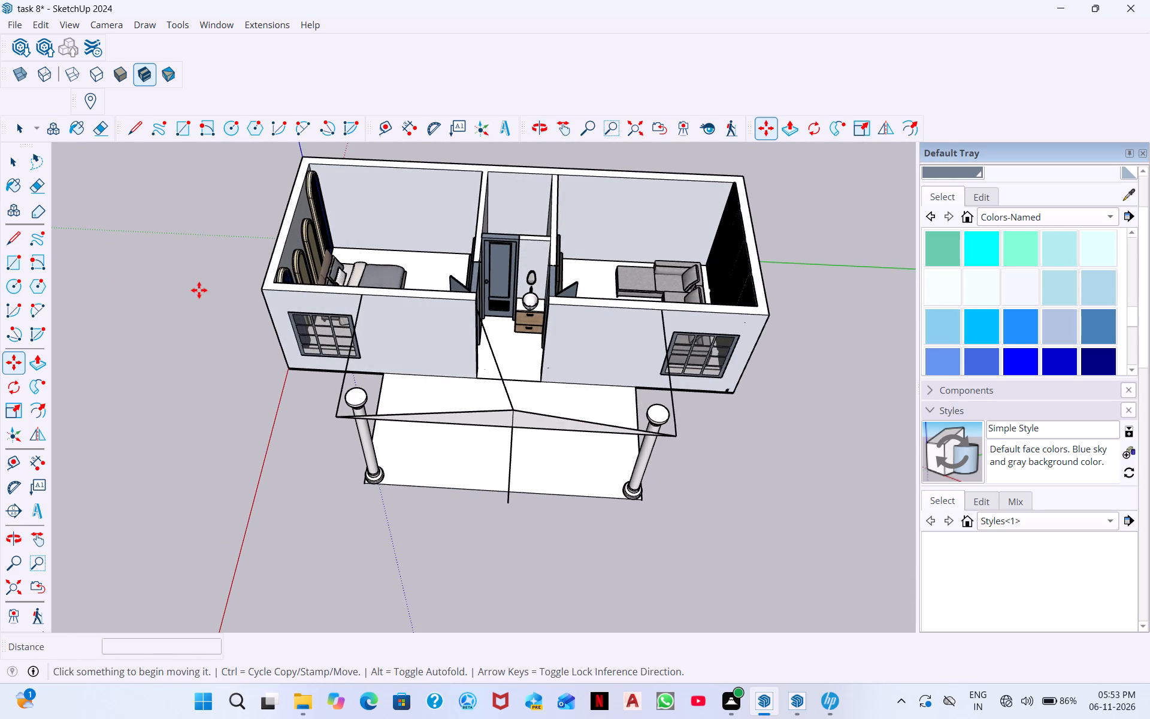
Start a new group and draw a 38' by 15' 6" rectangle across the outer wall tops, from corner to opposite corner.
{"action": "key", "text": "space"}
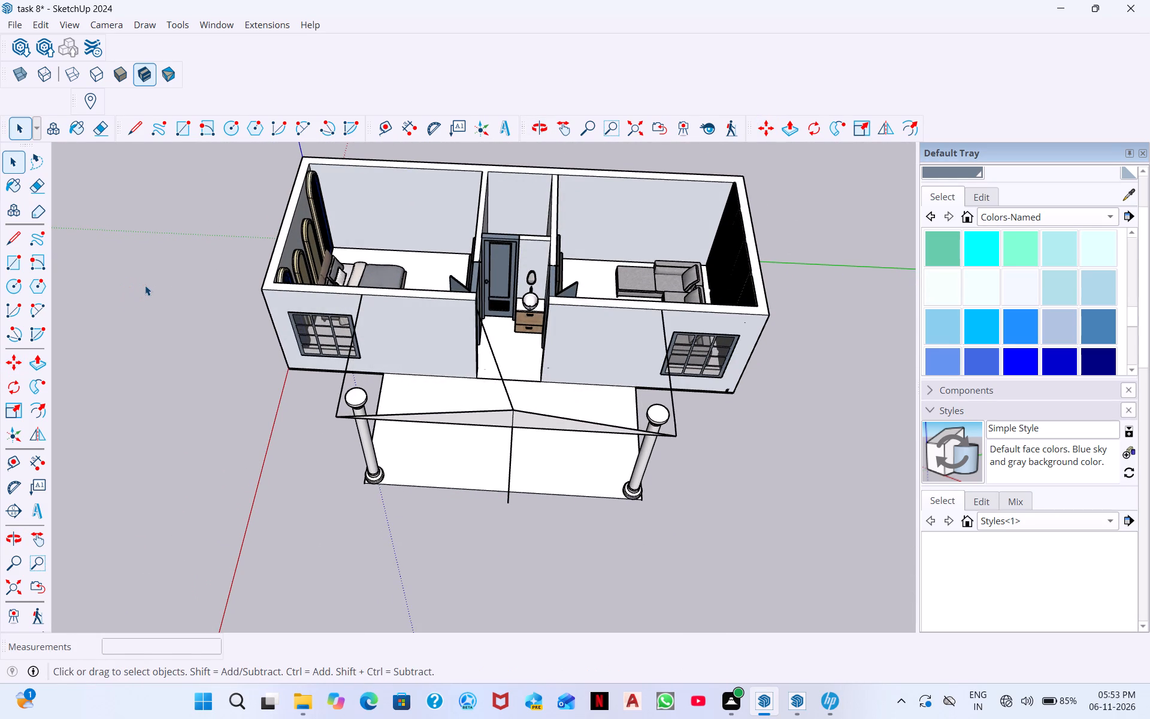
{"action": "right_click", "coordinate": [145, 285]}
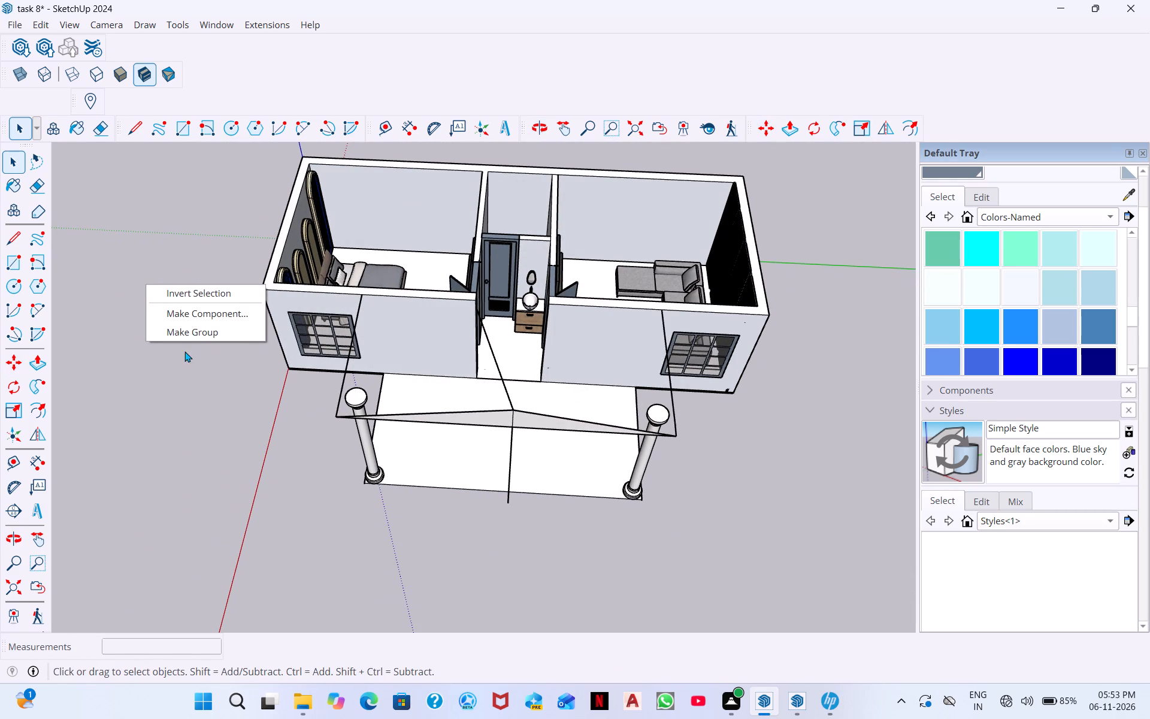
{"action": "left_click", "coordinate": [198, 336]}
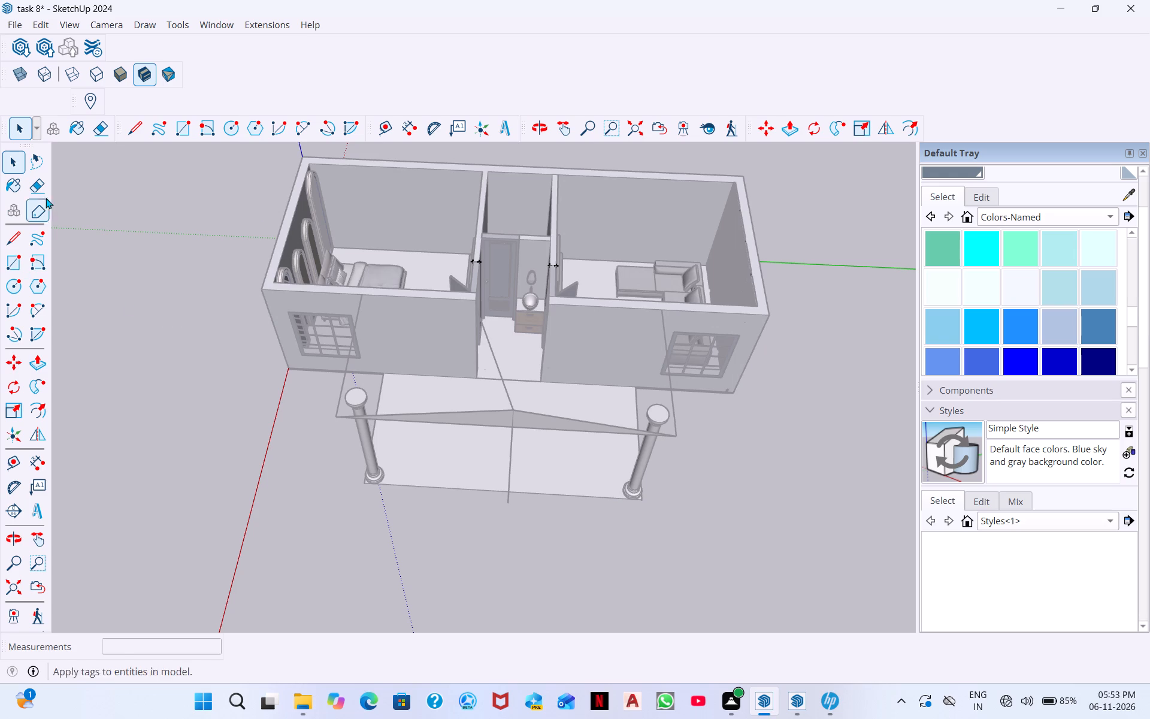
{"action": "left_click", "coordinate": [11, 255]}
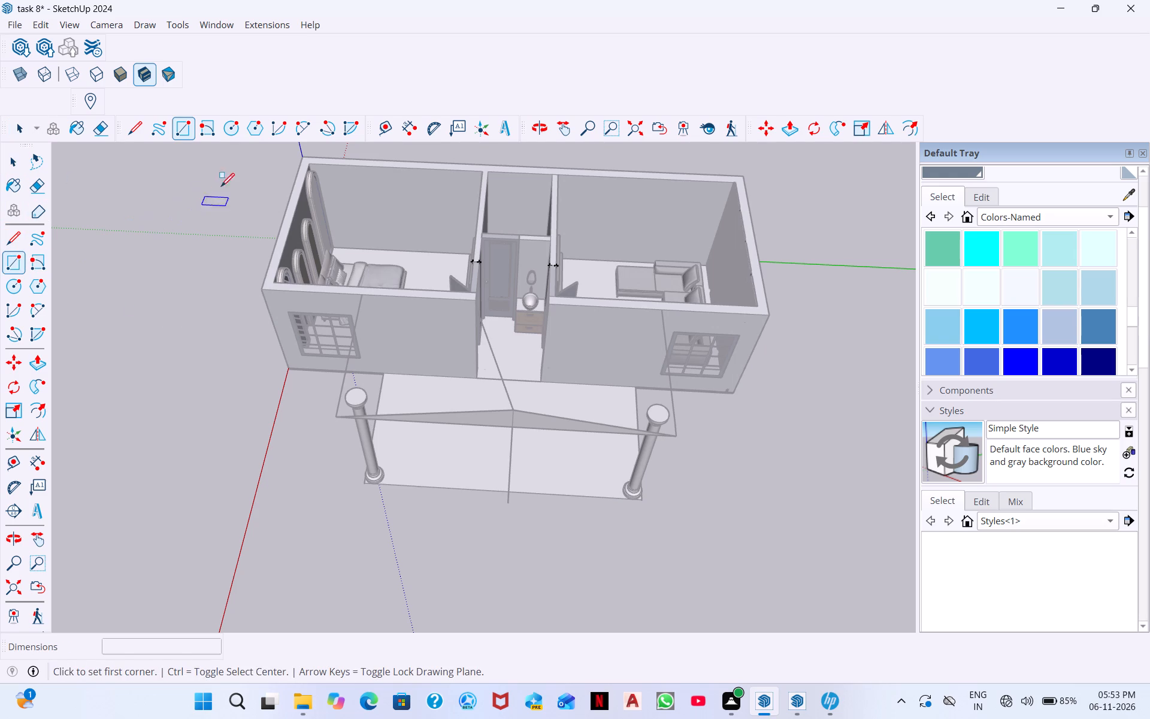
{"action": "left_click", "coordinate": [305, 156]}
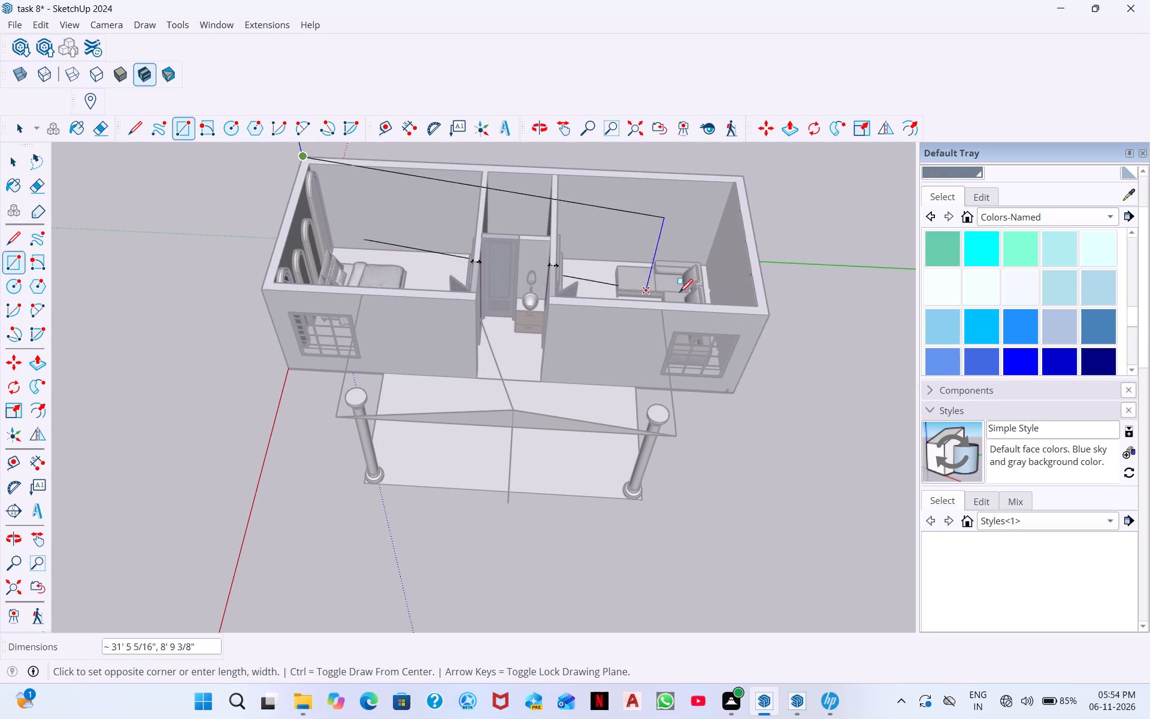
{"action": "left_click", "coordinate": [767, 315]}
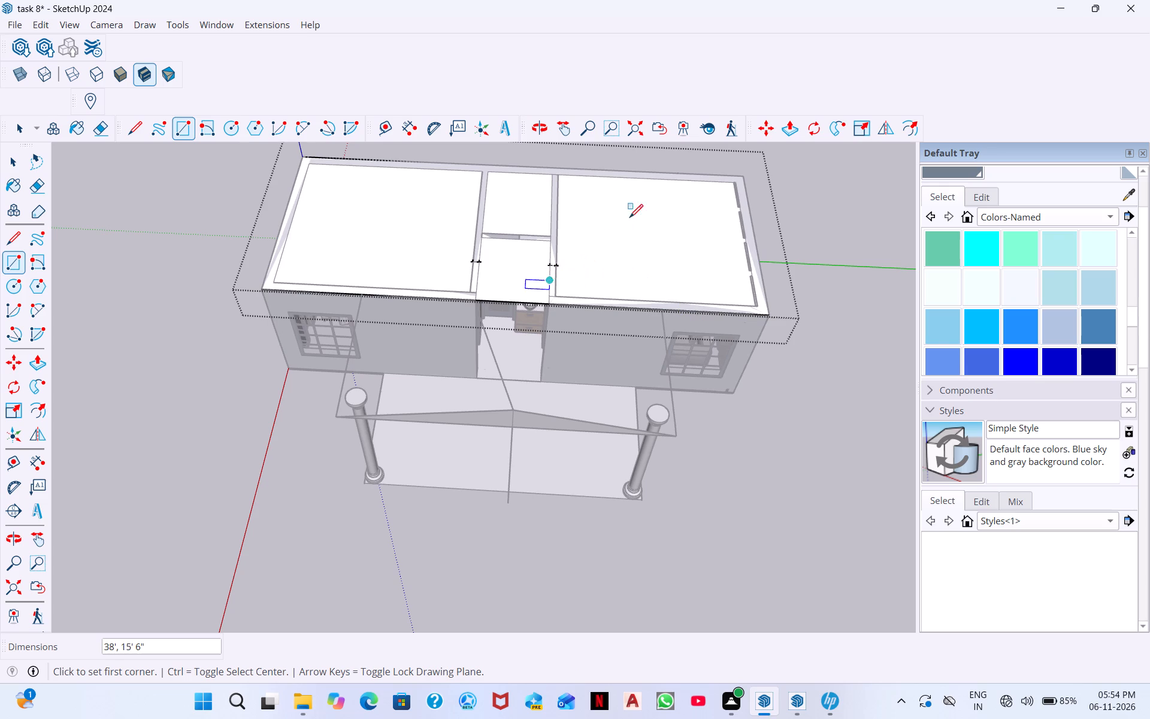
Push/Pull the rectangle over the walls upward by 6" to make the roof slab, and leave the group.
{"action": "left_click", "coordinate": [793, 126]}
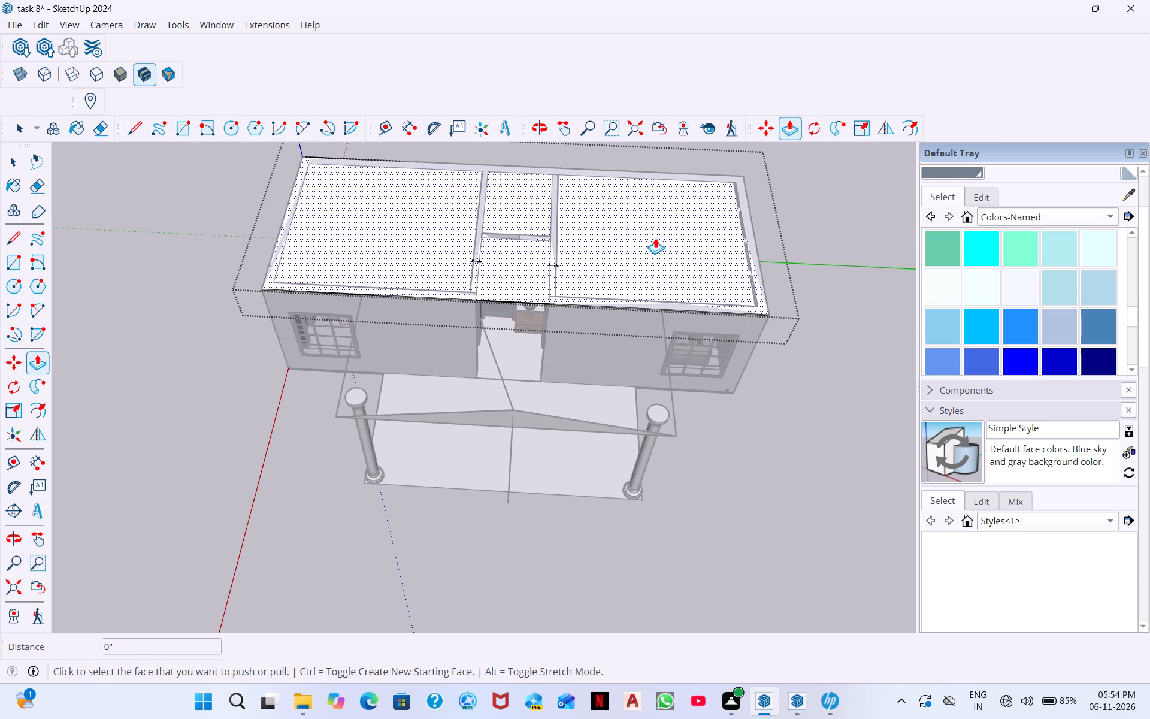
{"action": "left_click", "coordinate": [655, 238]}
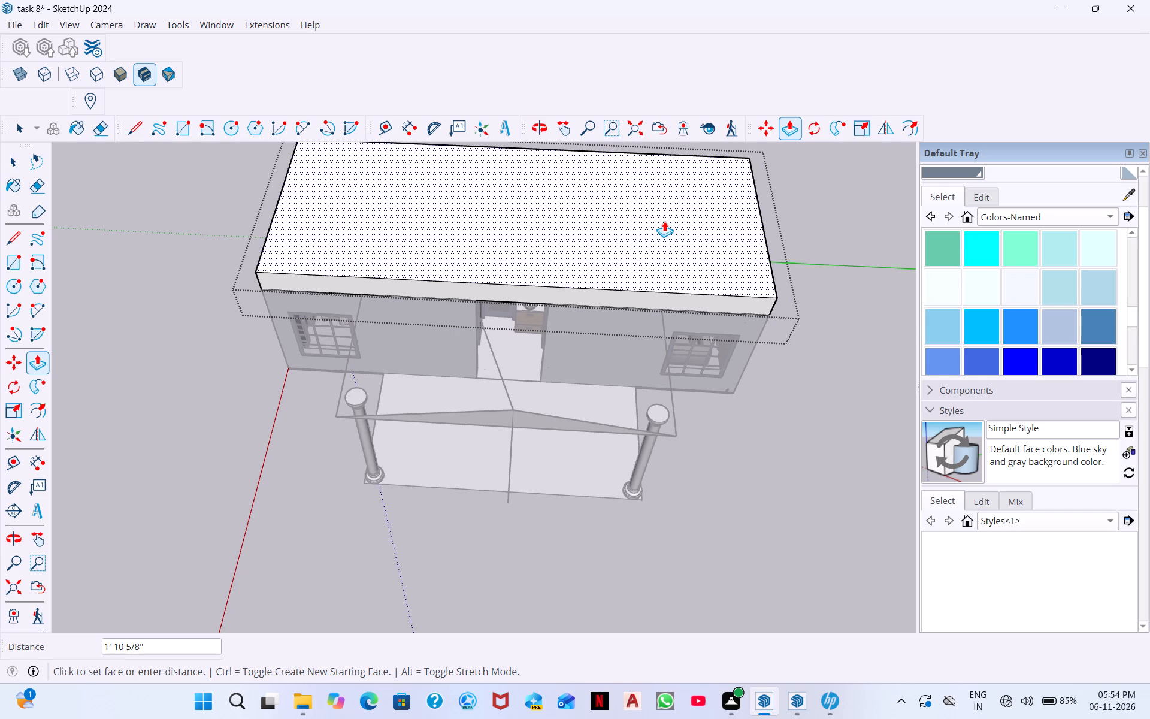
{"action": "type", "text": "6\""}
{"action": "key", "text": "Return"}
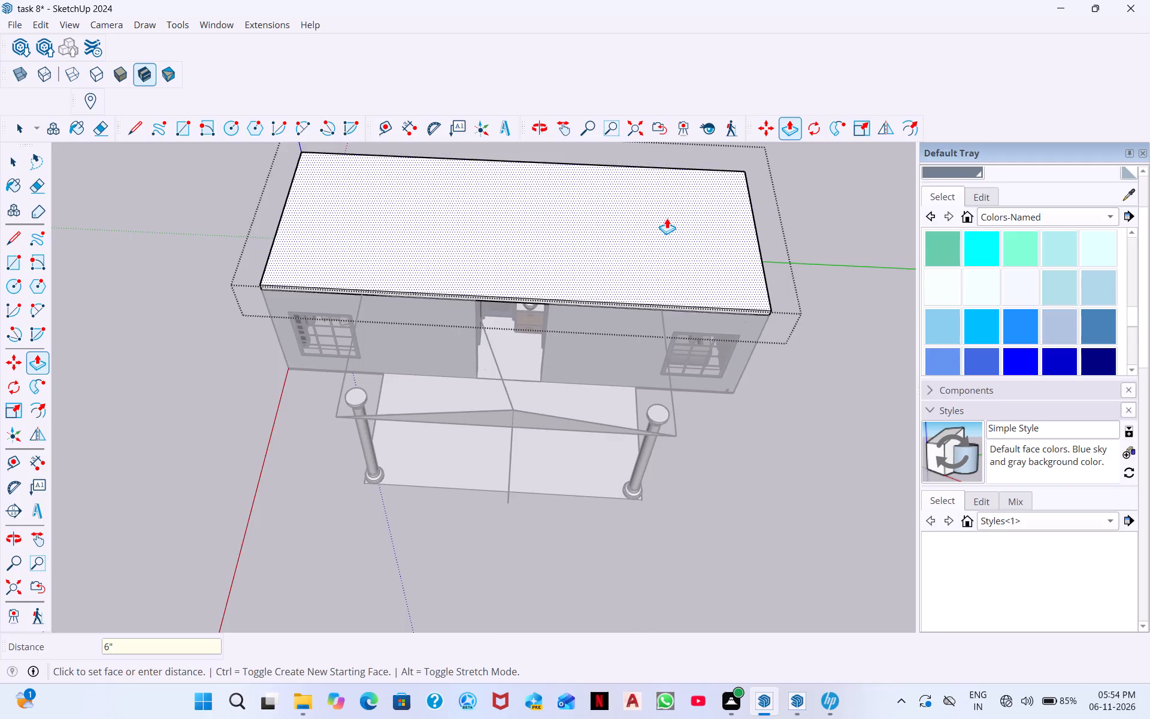
{"action": "key", "text": "space"}
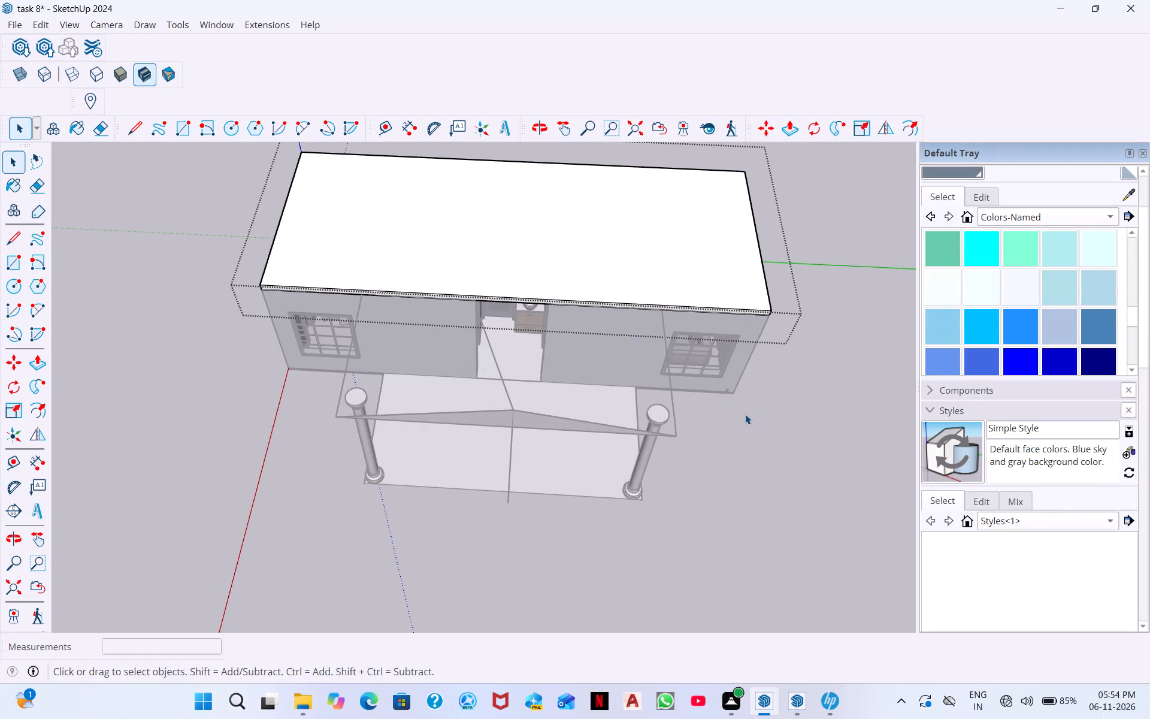
{"action": "middle_click_drag", "start_coordinate": [676, 439], "coordinate": [626, 298]}
{"action": "middle_click_drag", "start_coordinate": [598, 348], "coordinate": [600, 296]}
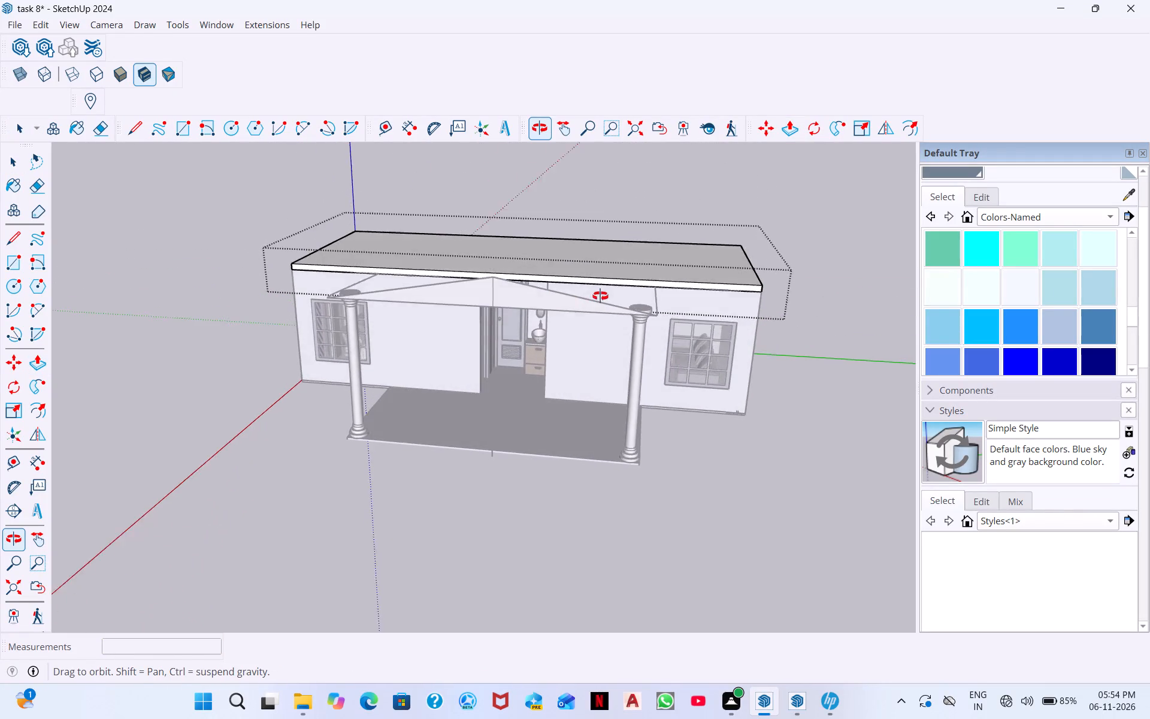
{"action": "middle_click_drag", "start_coordinate": [600, 296], "coordinate": [583, 297]}
{"action": "key", "text": "Escape"}
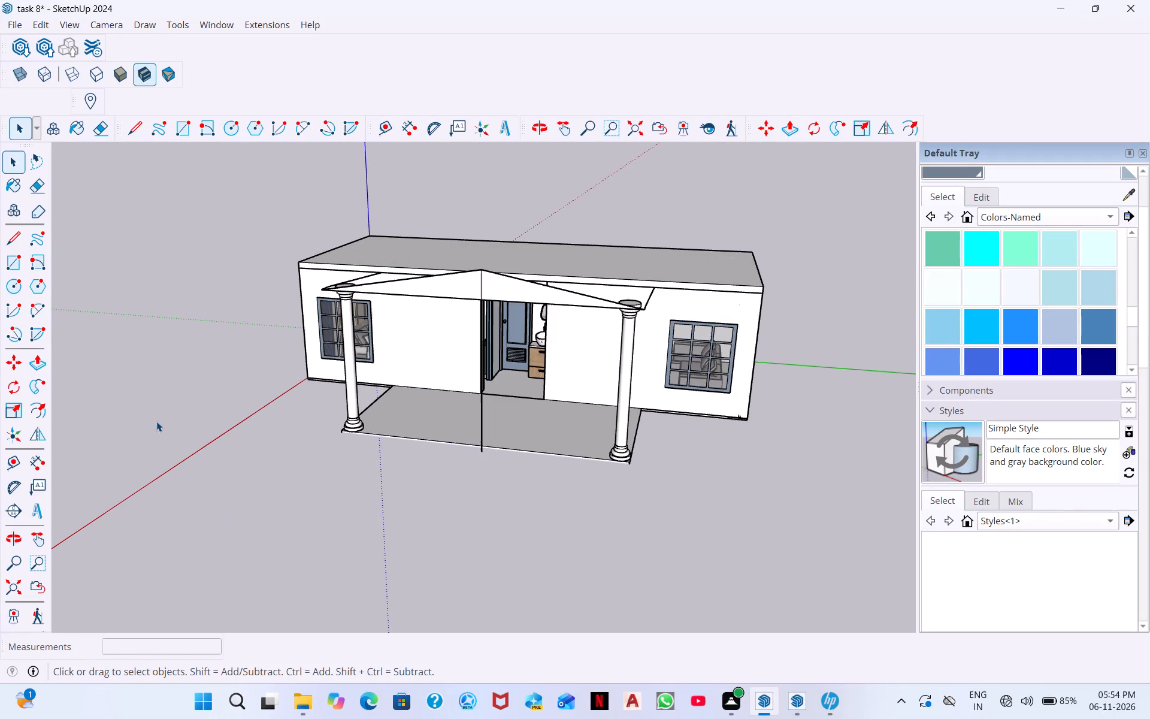
Draw a ridge line about 12' long from the porch gable's apex along the red axis, ending over the roof slab.
{"action": "scroll", "coordinate": [530, 333], "scroll_direction": "down", "scroll_amount": 1}
{"action": "middle_click_drag", "start_coordinate": [530, 333], "coordinate": [337, 451]}
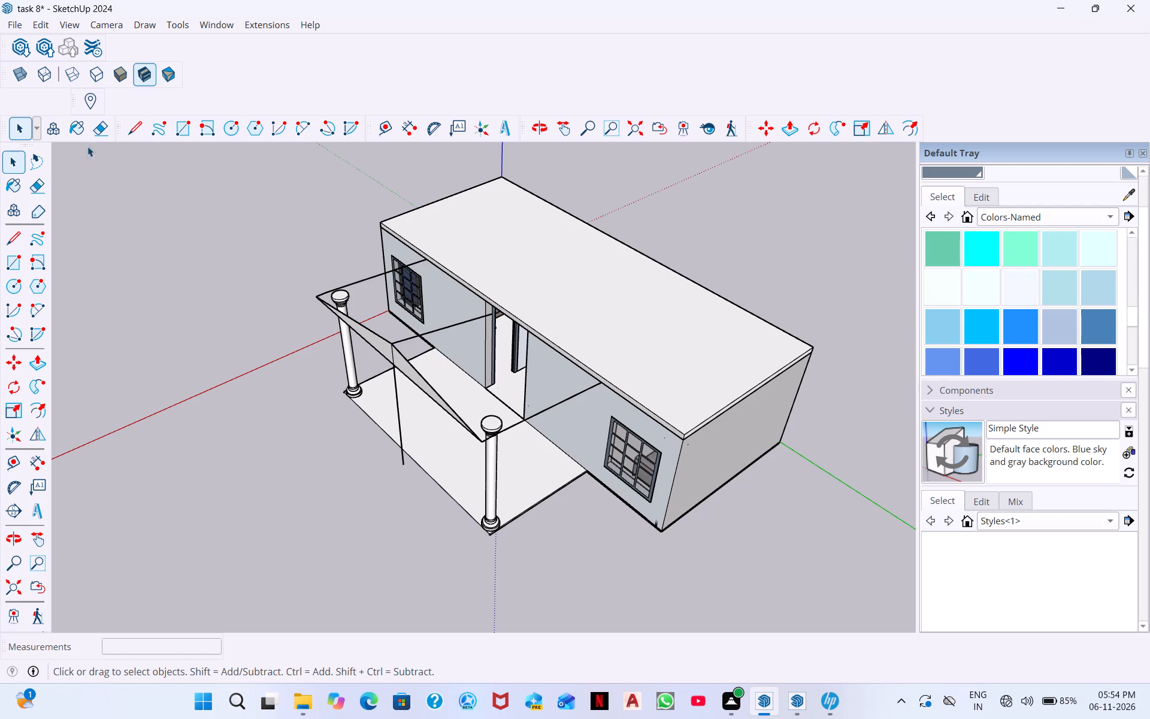
{"action": "left_click", "coordinate": [128, 129]}
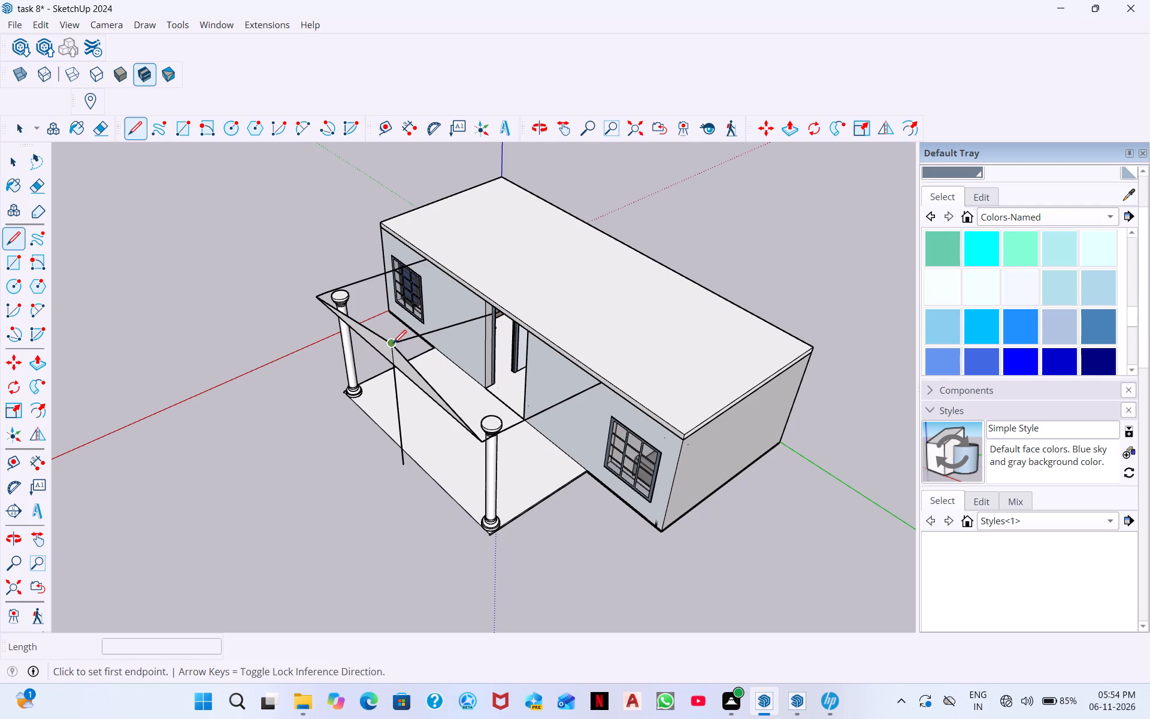
{"action": "left_click", "coordinate": [392, 343]}
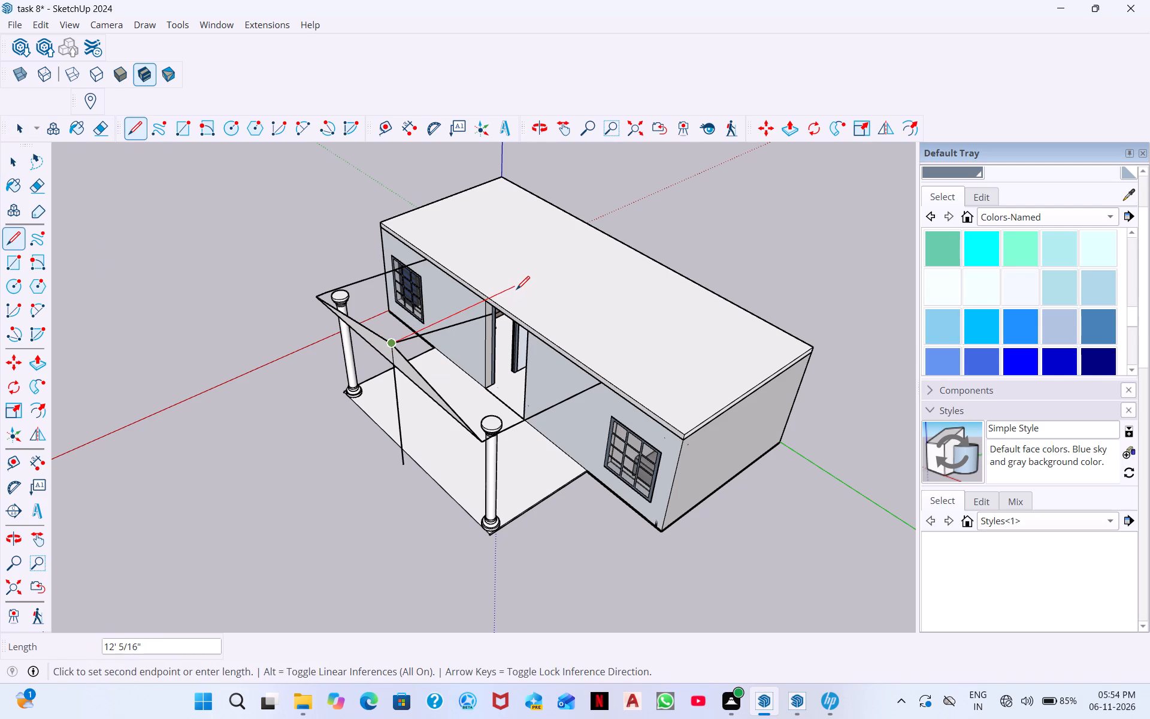
{"action": "left_click", "coordinate": [516, 289]}
{"action": "key", "text": "Escape"}
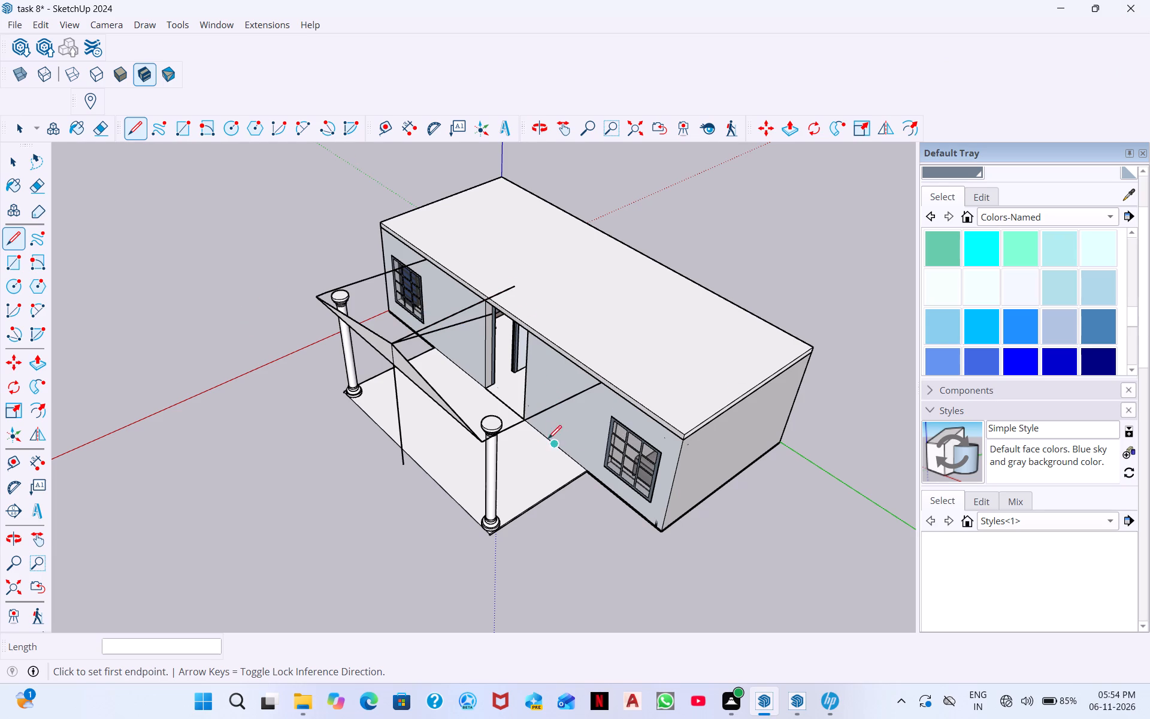
{"action": "key", "text": "space"}
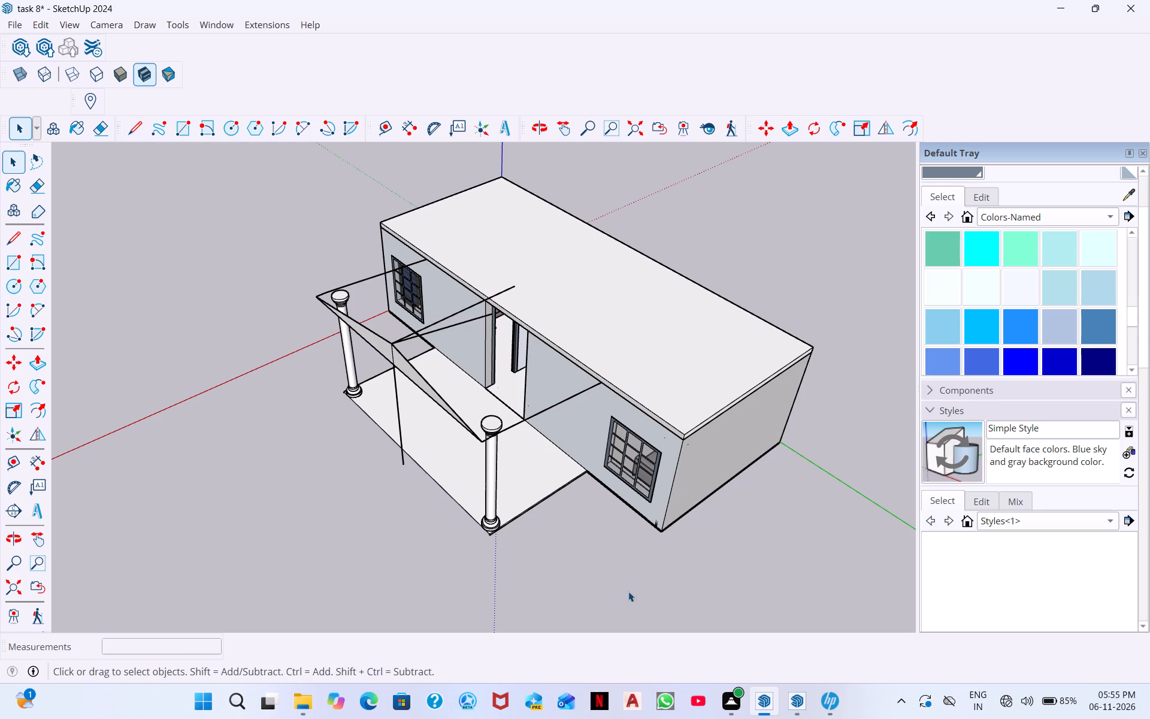
Erase the old sloping line from the gable apex to the house and the two side lines from the gable's lower corners.
{"action": "middle_click_drag", "start_coordinate": [684, 597], "coordinate": [495, 462]}
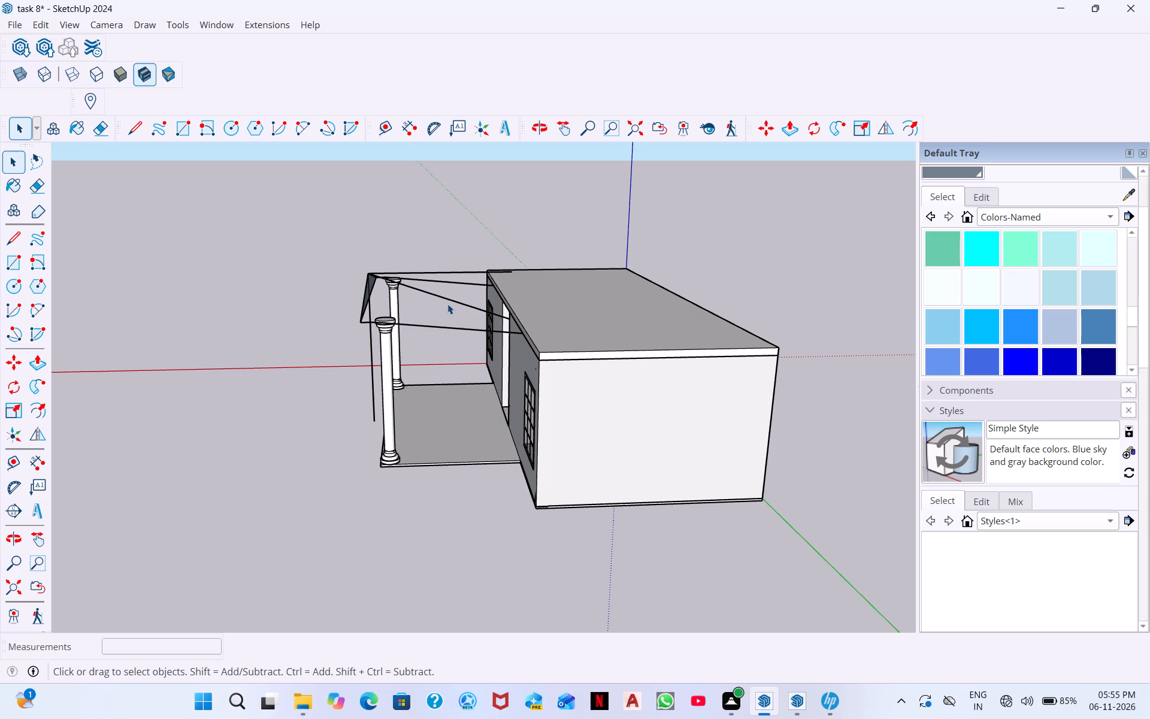
{"action": "left_click", "coordinate": [450, 298]}
{"action": "left_click", "coordinate": [93, 131]}
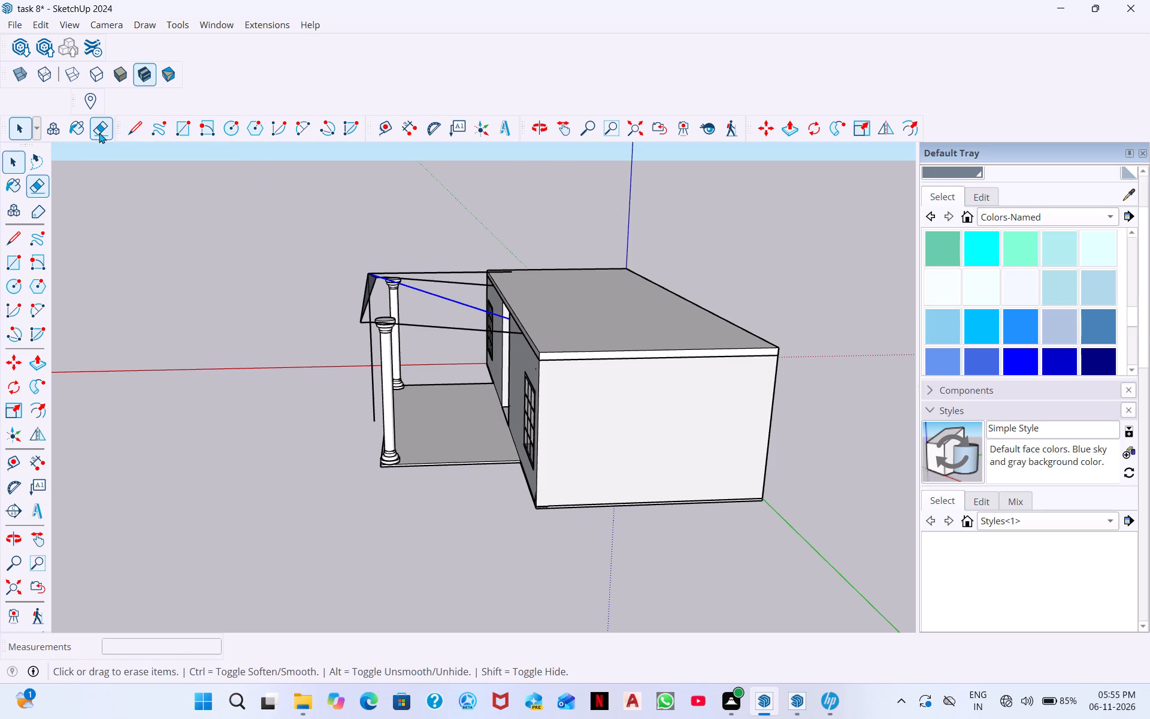
{"action": "left_click", "coordinate": [444, 297]}
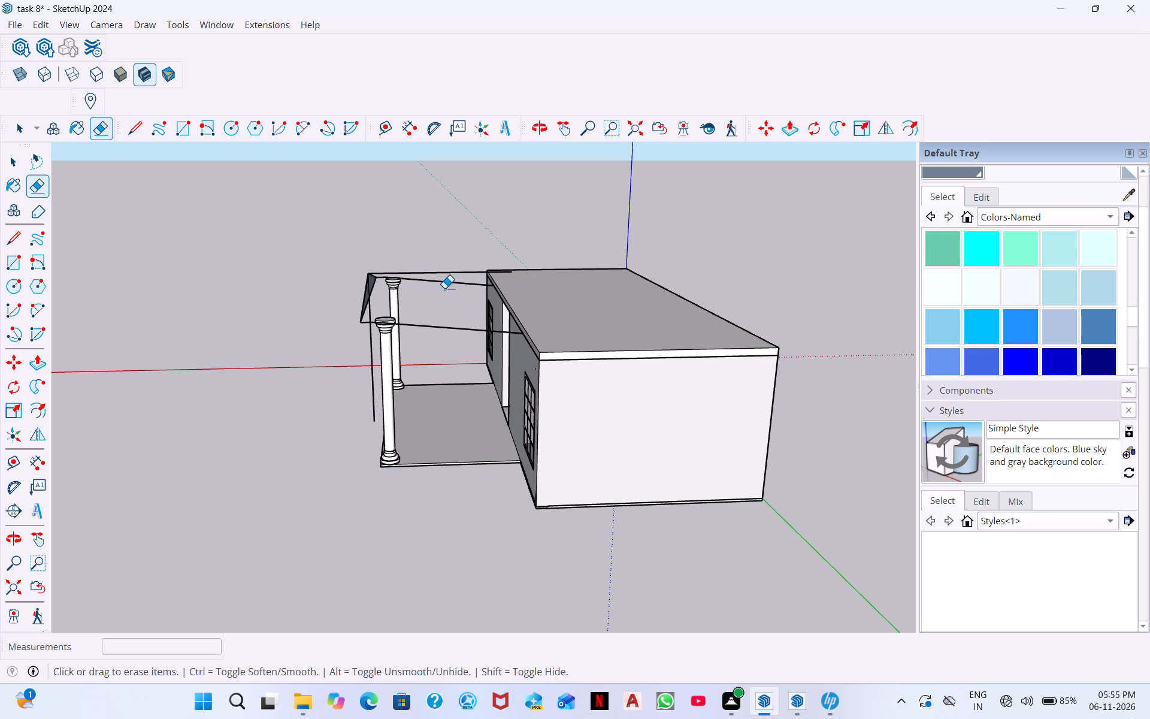
{"action": "middle_click_drag", "start_coordinate": [455, 299], "coordinate": [437, 415]}
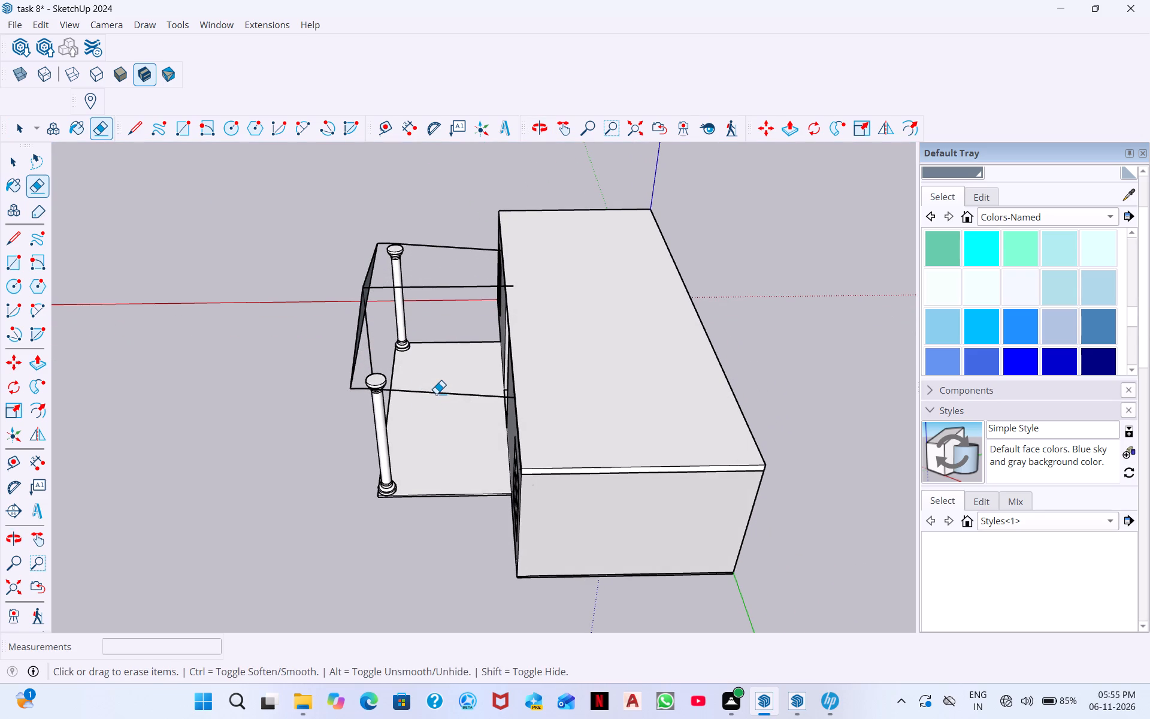
{"action": "left_click", "coordinate": [437, 392]}
{"action": "left_click", "coordinate": [424, 242]}
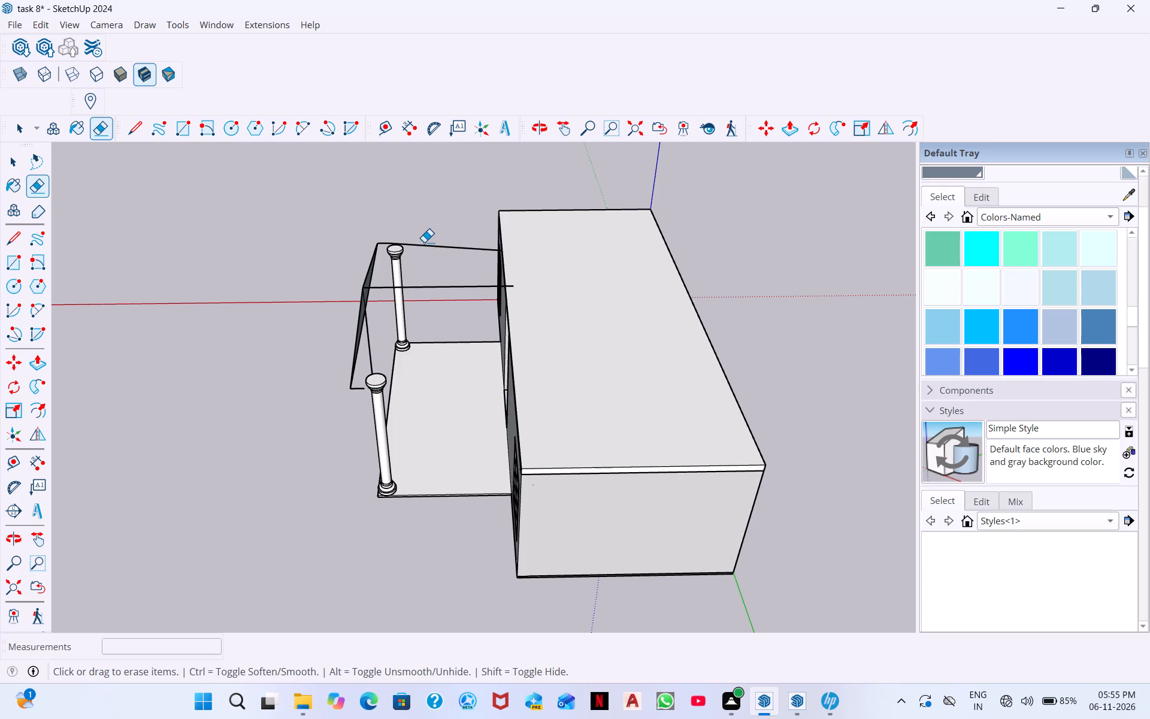
{"action": "left_click", "coordinate": [425, 246]}
Draw a line about 11' 8" from the gable's lower corner to the roof slab edge, continuing about 10' to the ridge line's end.
{"action": "left_click", "coordinate": [134, 131]}
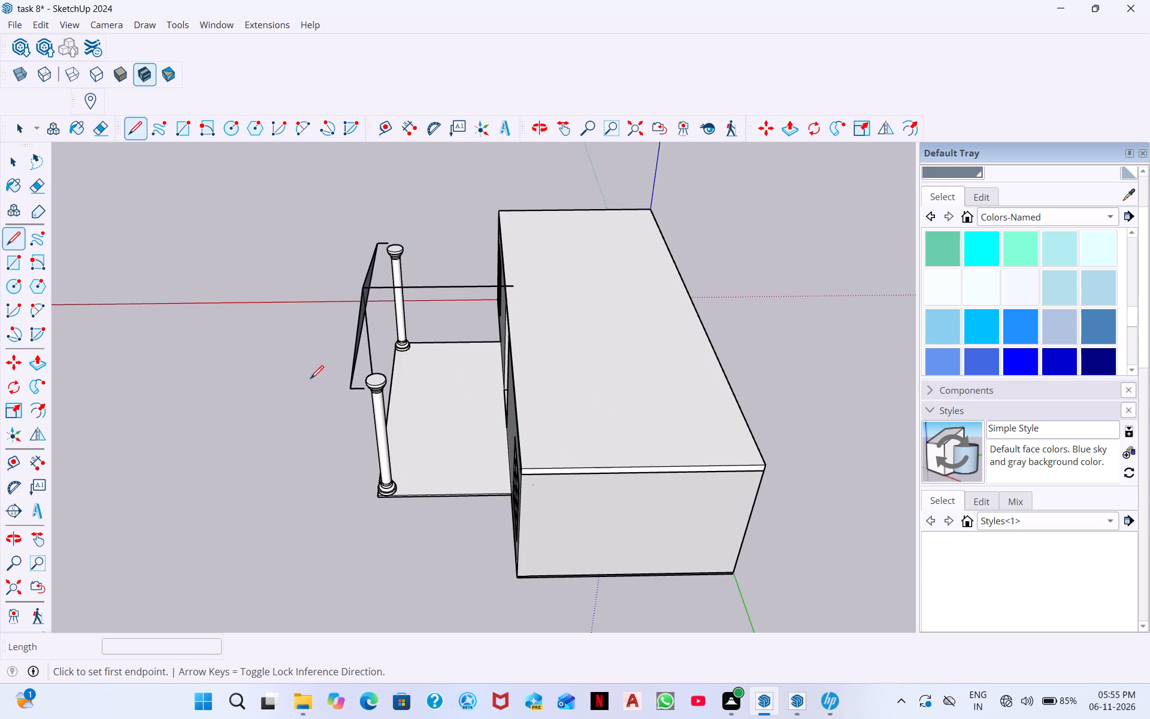
{"action": "scroll", "coordinate": [391, 401], "scroll_direction": "up", "scroll_amount": 6}
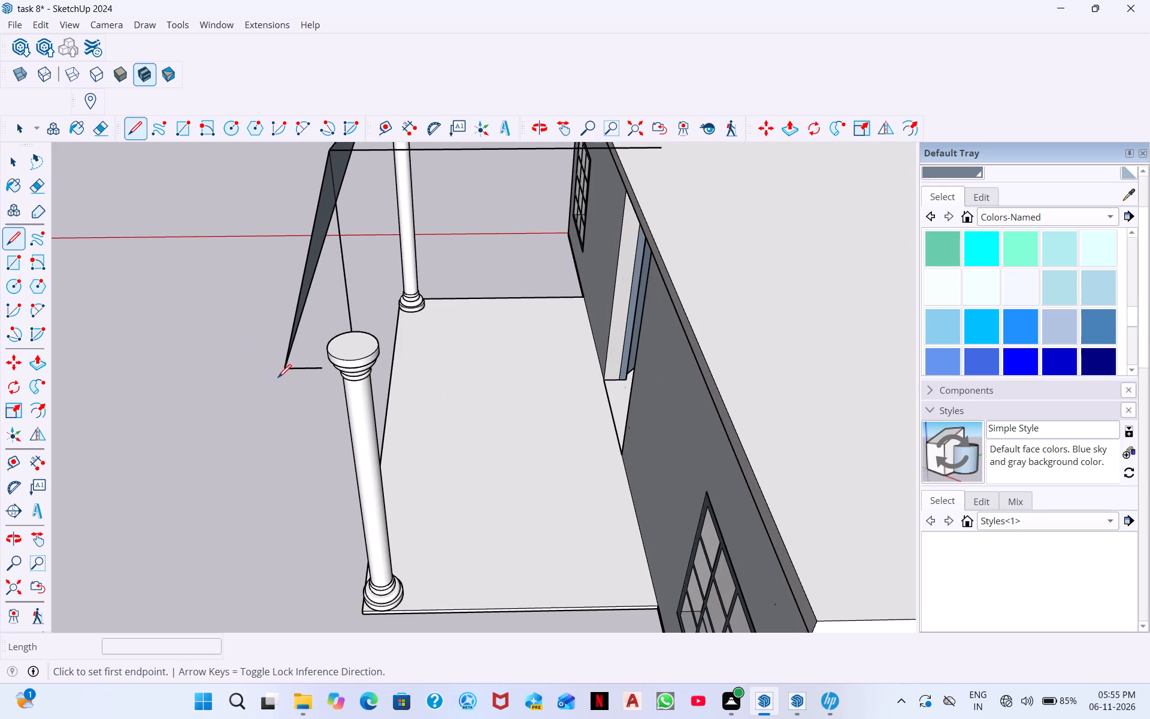
{"action": "left_click", "coordinate": [286, 368]}
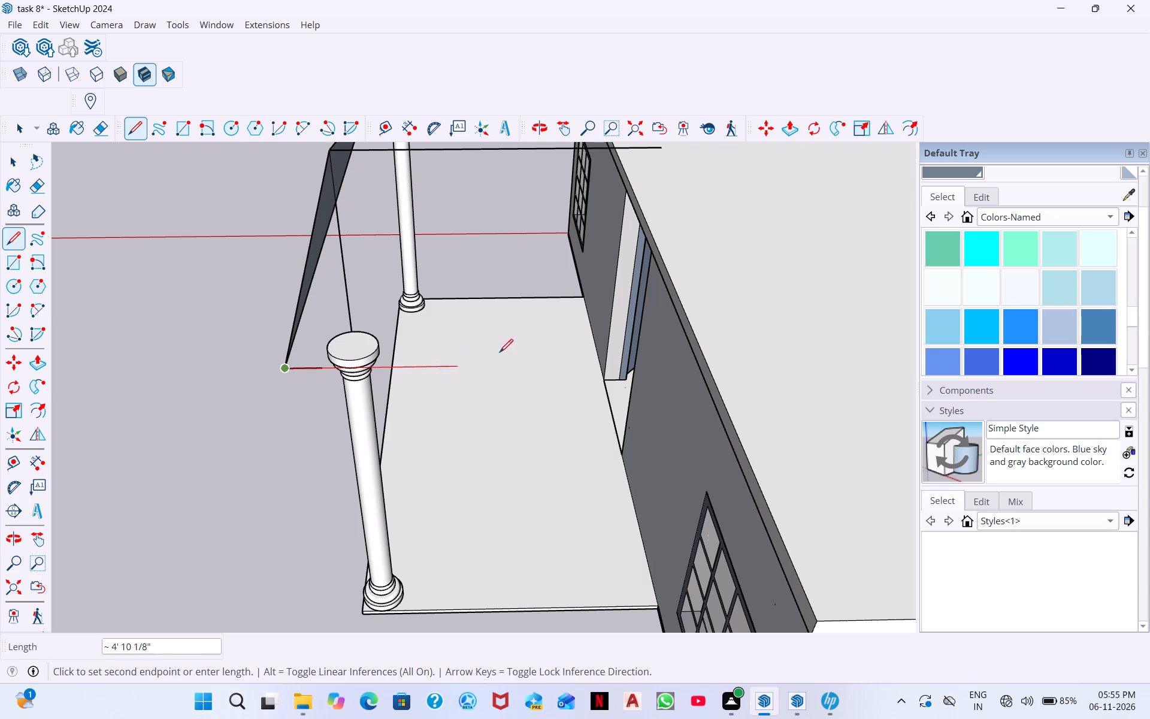
{"action": "left_click", "coordinate": [707, 358]}
{"action": "scroll", "coordinate": [469, 310], "scroll_direction": "down", "scroll_amount": 2}
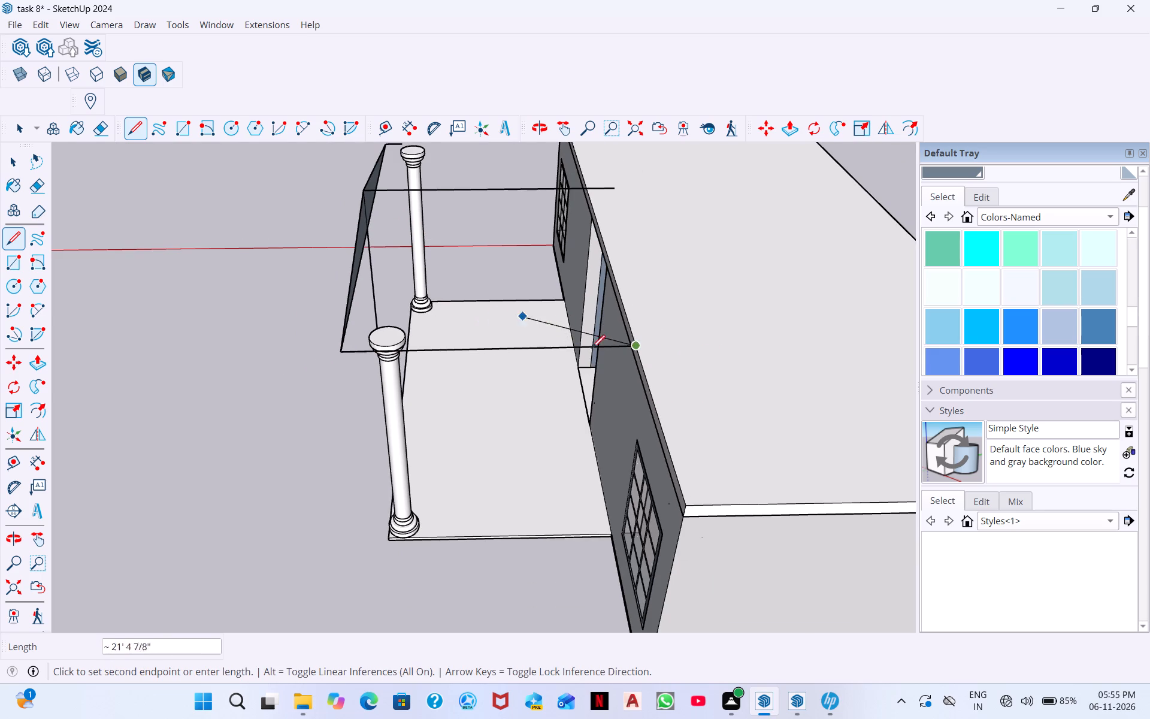
{"action": "left_click", "coordinate": [618, 186]}
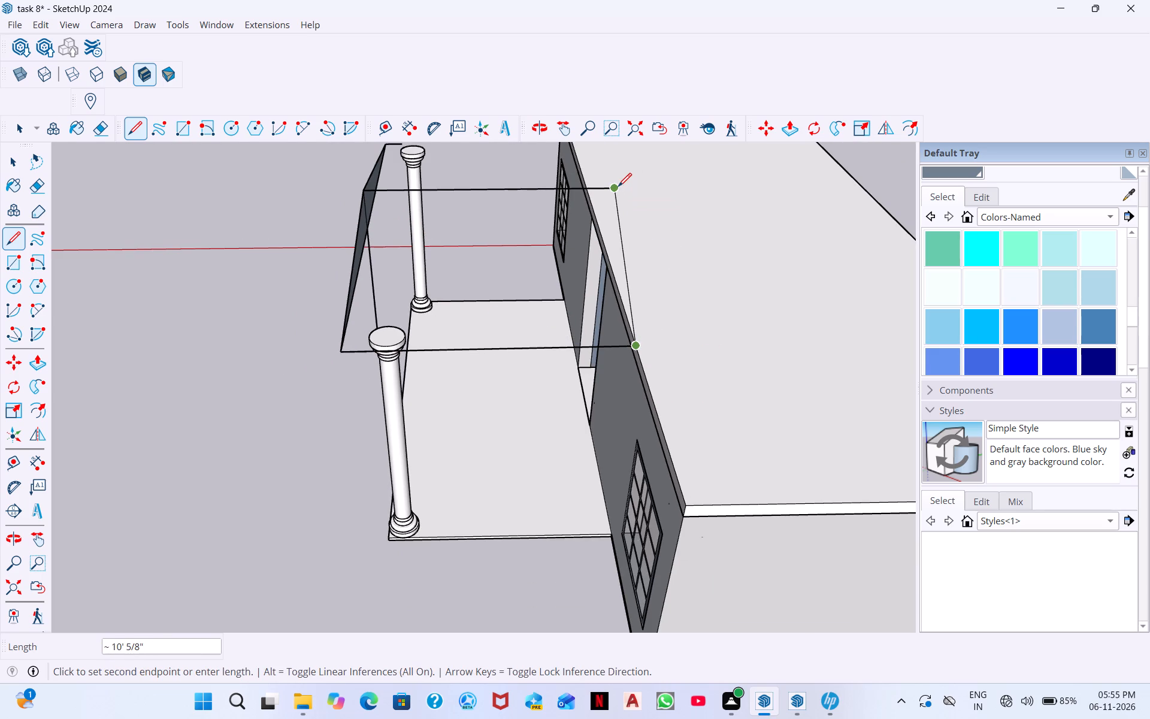
{"action": "scroll", "coordinate": [619, 180], "scroll_direction": "down", "scroll_amount": 1}
{"action": "key", "text": "Escape"}
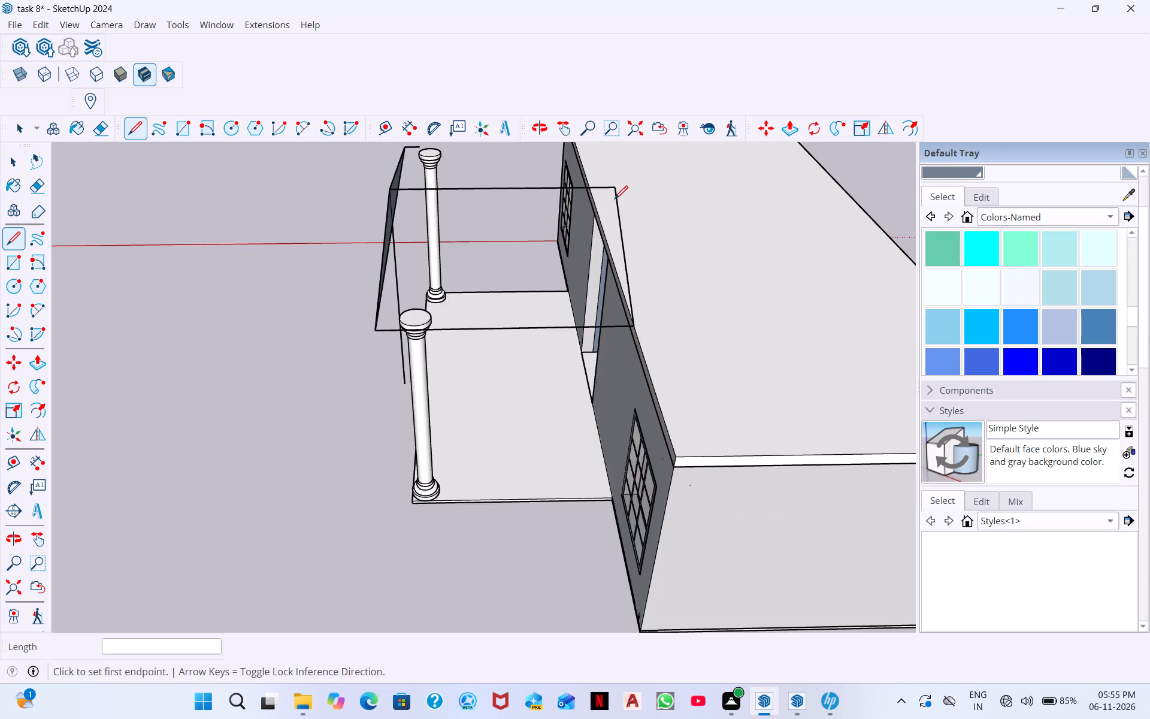
{"action": "key", "text": "space"}
{"action": "middle_click_drag", "start_coordinate": [808, 308], "coordinate": [885, 267]}
{"action": "middle_click_drag", "start_coordinate": [314, 433], "coordinate": [467, 417]}
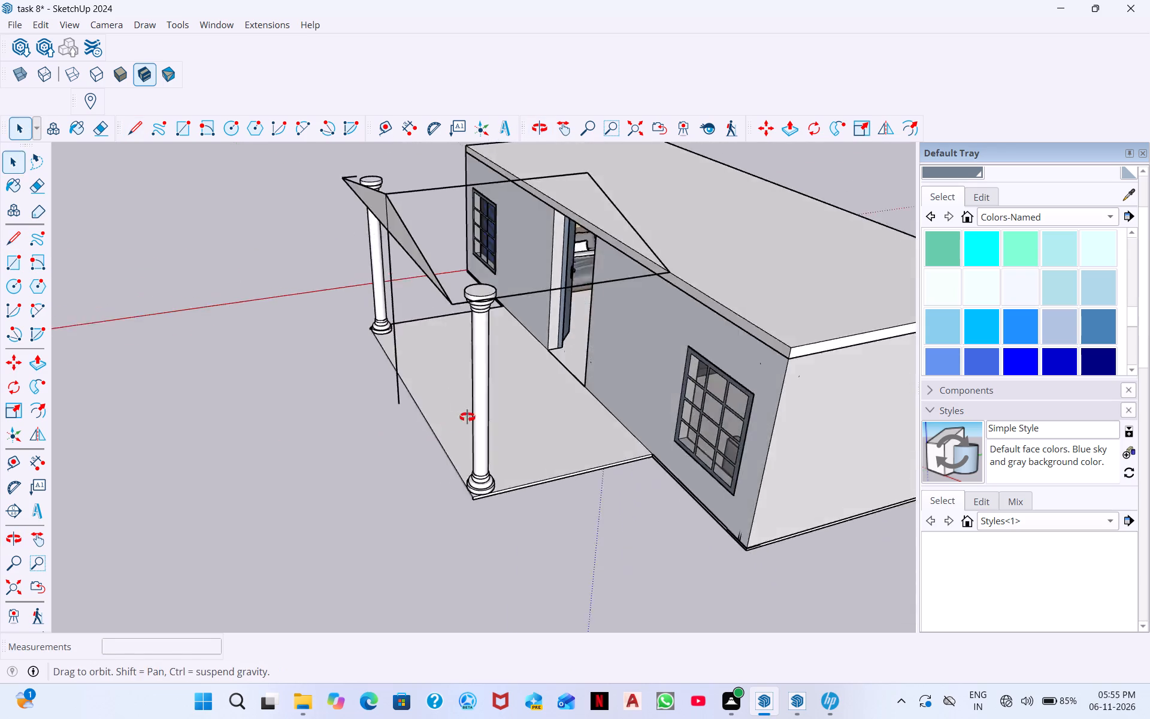
Draw a line about 10' 7" from the porch gable's other lower corner to the roof slab edge, continuing about 11' 9" to the ridge end.
{"action": "middle_click_drag", "start_coordinate": [467, 417], "coordinate": [562, 363]}
{"action": "middle_click_drag", "start_coordinate": [346, 365], "coordinate": [745, 337]}
{"action": "middle_click_drag", "start_coordinate": [495, 338], "coordinate": [645, 388]}
{"action": "left_click", "coordinate": [132, 136]}
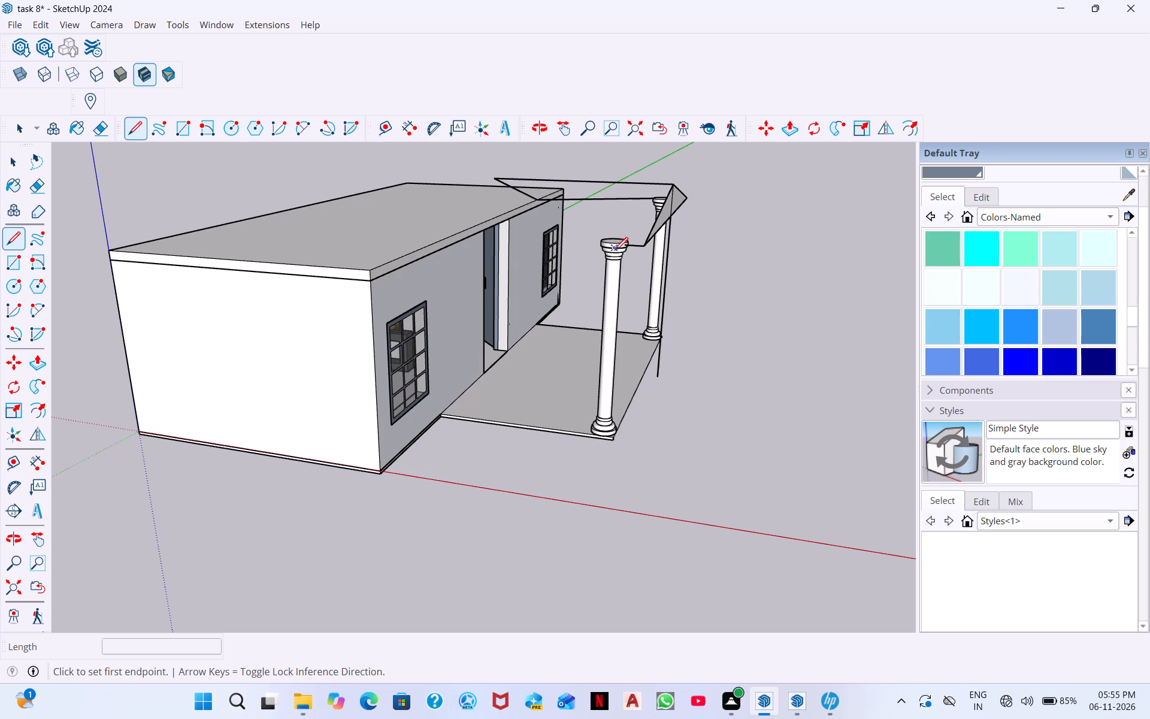
{"action": "middle_click_drag", "start_coordinate": [615, 278], "coordinate": [622, 394]}
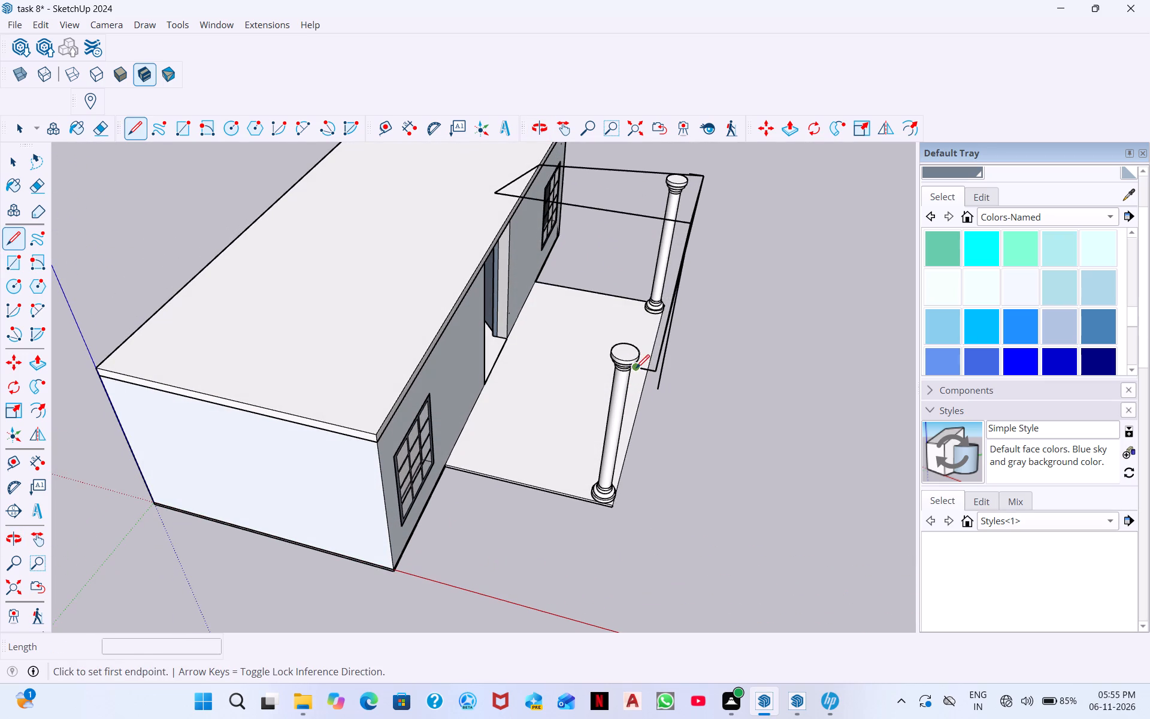
{"action": "left_click", "coordinate": [636, 368]}
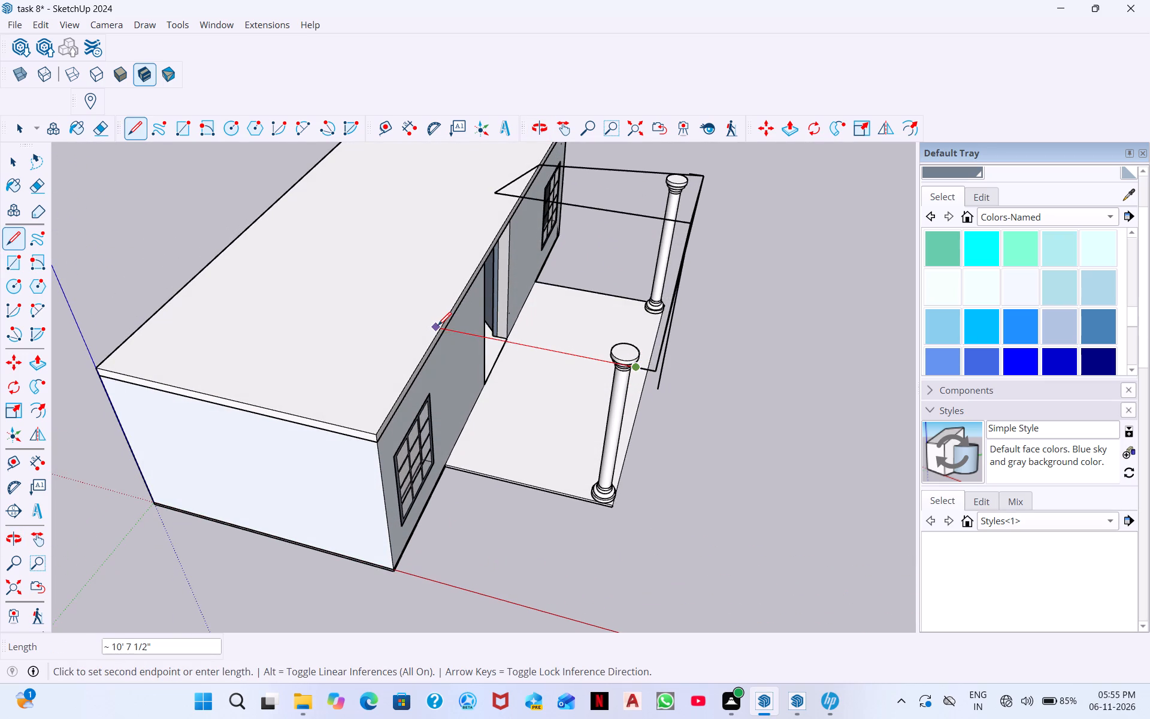
{"action": "double_click", "coordinate": [438, 325]}
{"action": "left_click", "coordinate": [494, 194]}
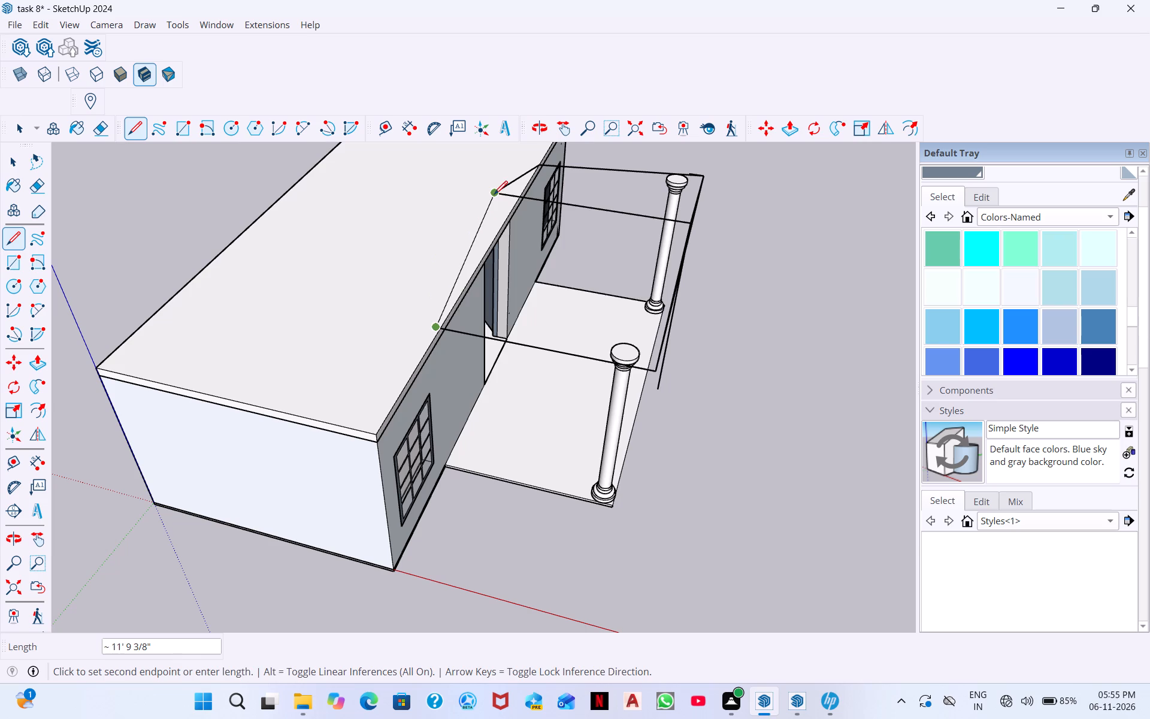
Erase the two lines bounding the unfilled slope, from the gable's lower corner to the slab edge and from there to the ridge end.
{"action": "scroll", "coordinate": [669, 265], "scroll_direction": "down", "scroll_amount": 1}
{"action": "middle_click_drag", "start_coordinate": [669, 265], "coordinate": [310, 259]}
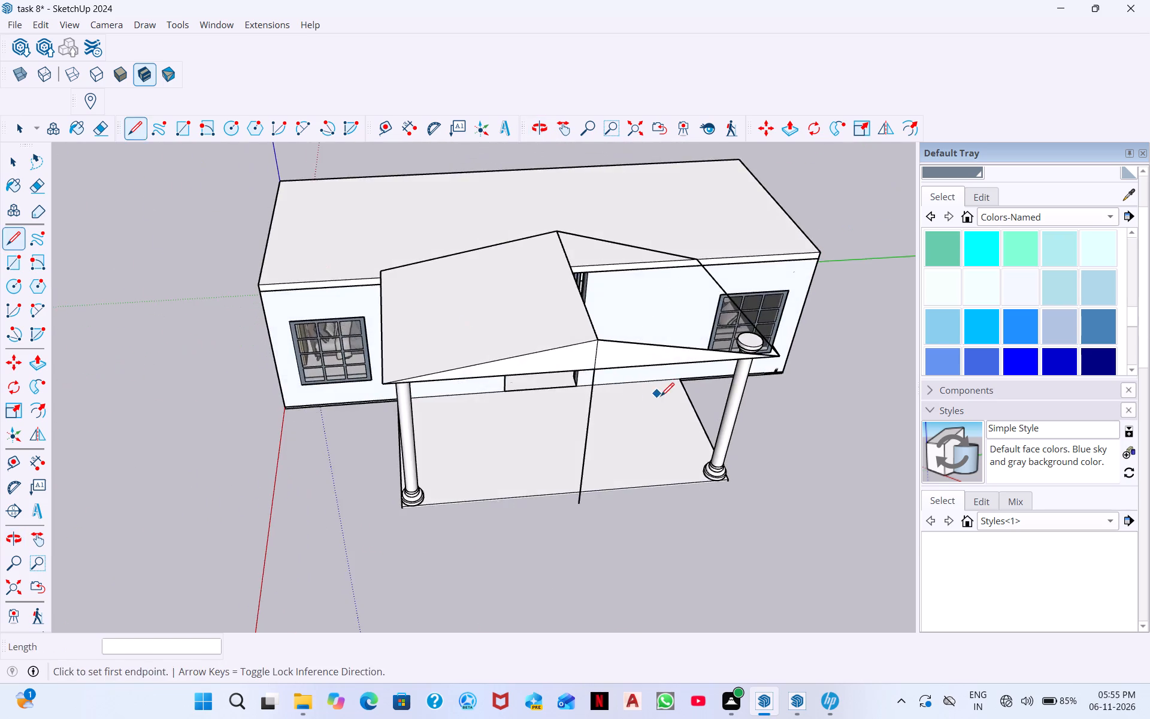
{"action": "middle_click_drag", "start_coordinate": [660, 396], "coordinate": [379, 283]}
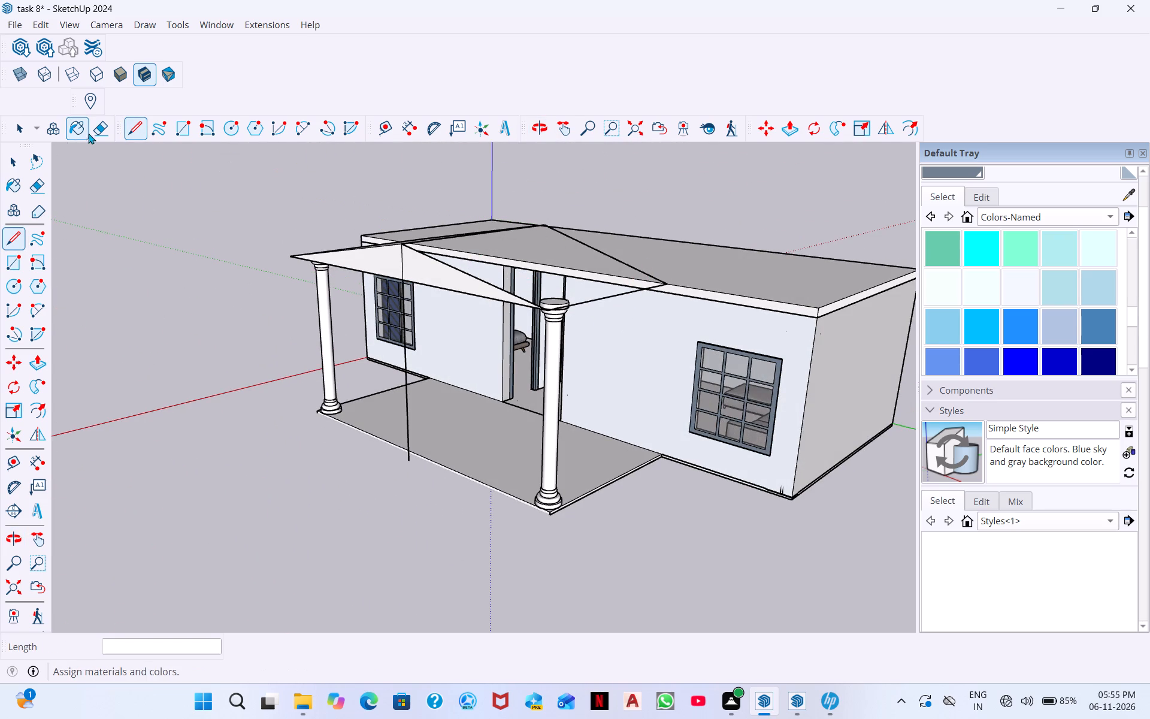
{"action": "left_click", "coordinate": [105, 127]}
{"action": "left_click", "coordinate": [612, 295]}
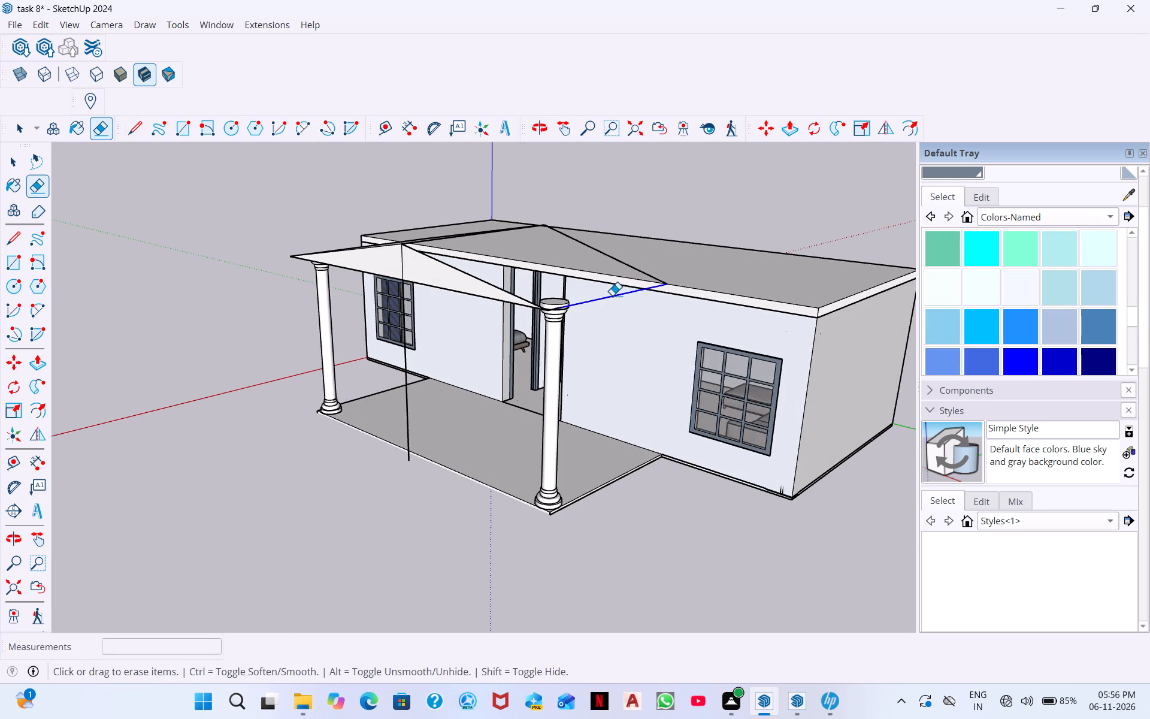
{"action": "middle_click_drag", "start_coordinate": [612, 258], "coordinate": [258, 246]}
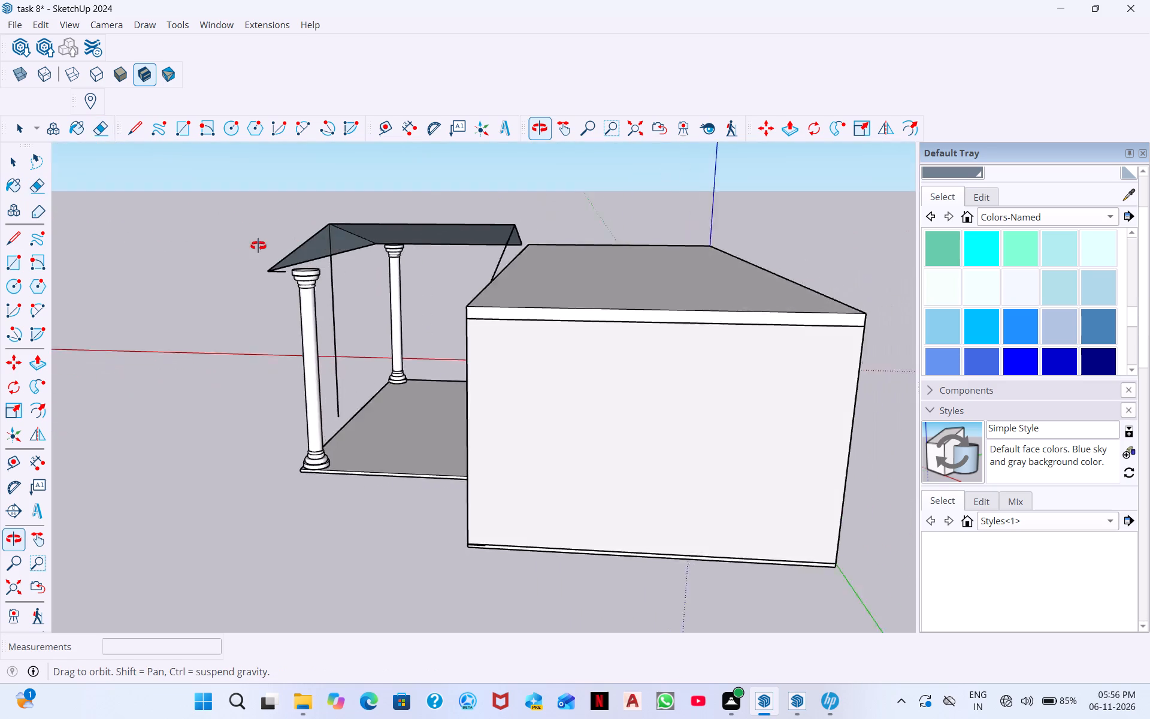
{"action": "middle_click_drag", "start_coordinate": [258, 246], "coordinate": [255, 247]}
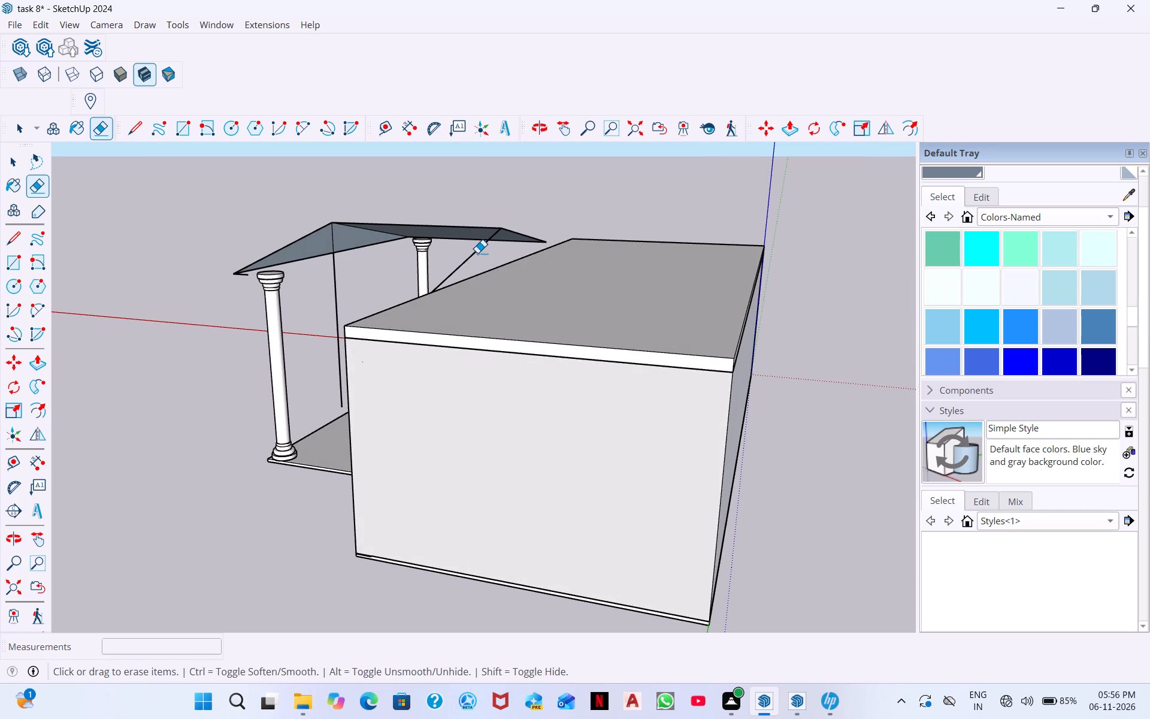
{"action": "left_click", "coordinate": [477, 252]}
Redraw the unfilled slope's outline with a line about 11' along the red axis to the roof slab, continuing about 10' 9" to the ridge end.
{"action": "middle_click_drag", "start_coordinate": [449, 268], "coordinate": [405, 346]}
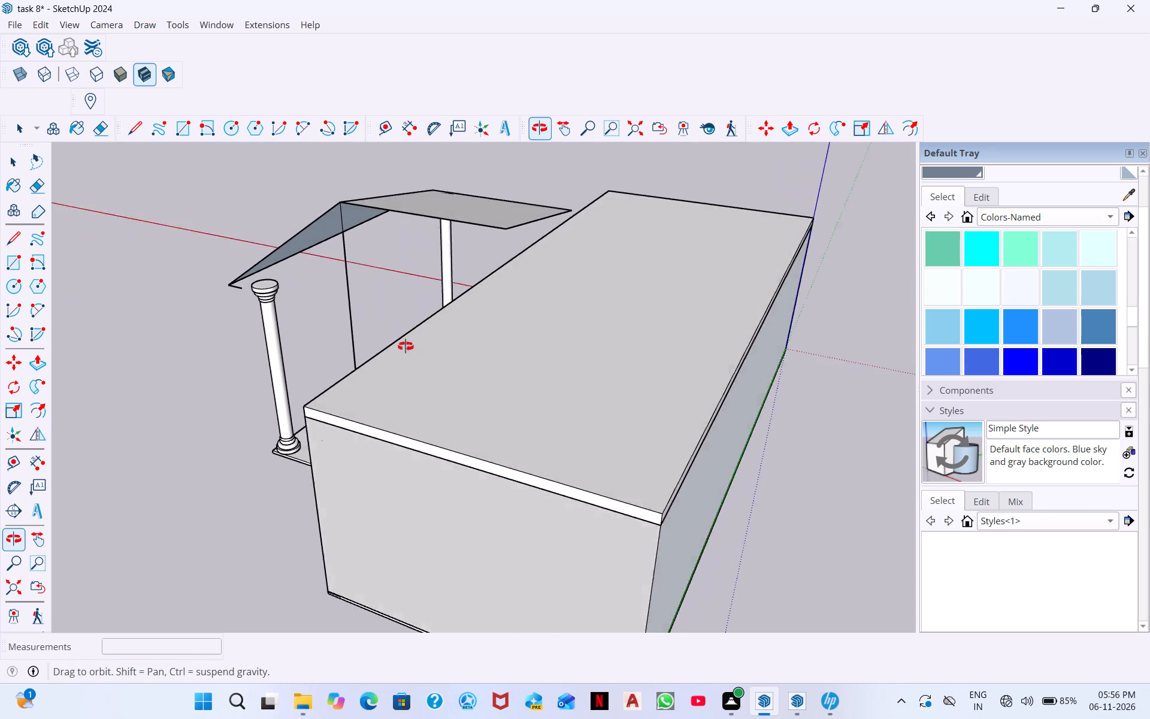
{"action": "middle_click_drag", "start_coordinate": [405, 346], "coordinate": [284, 402]}
{"action": "middle_click_drag", "start_coordinate": [598, 241], "coordinate": [470, 228]}
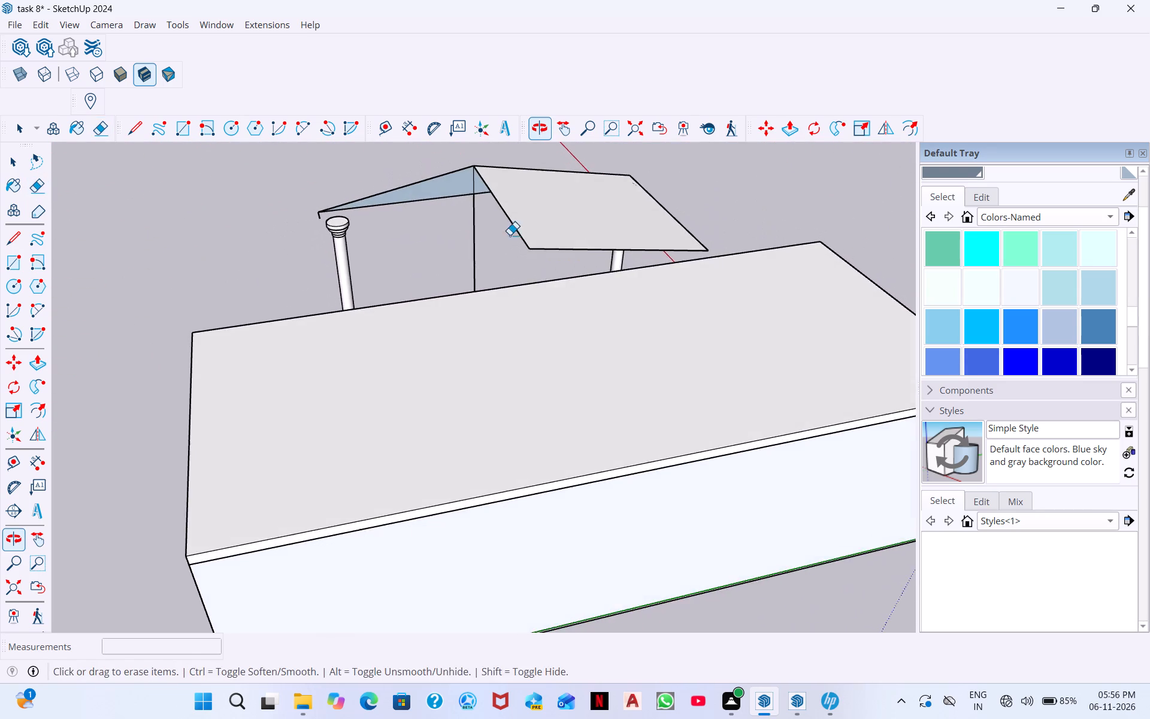
{"action": "middle_click_drag", "start_coordinate": [693, 279], "coordinate": [650, 198]}
{"action": "middle_click_drag", "start_coordinate": [699, 315], "coordinate": [679, 247]}
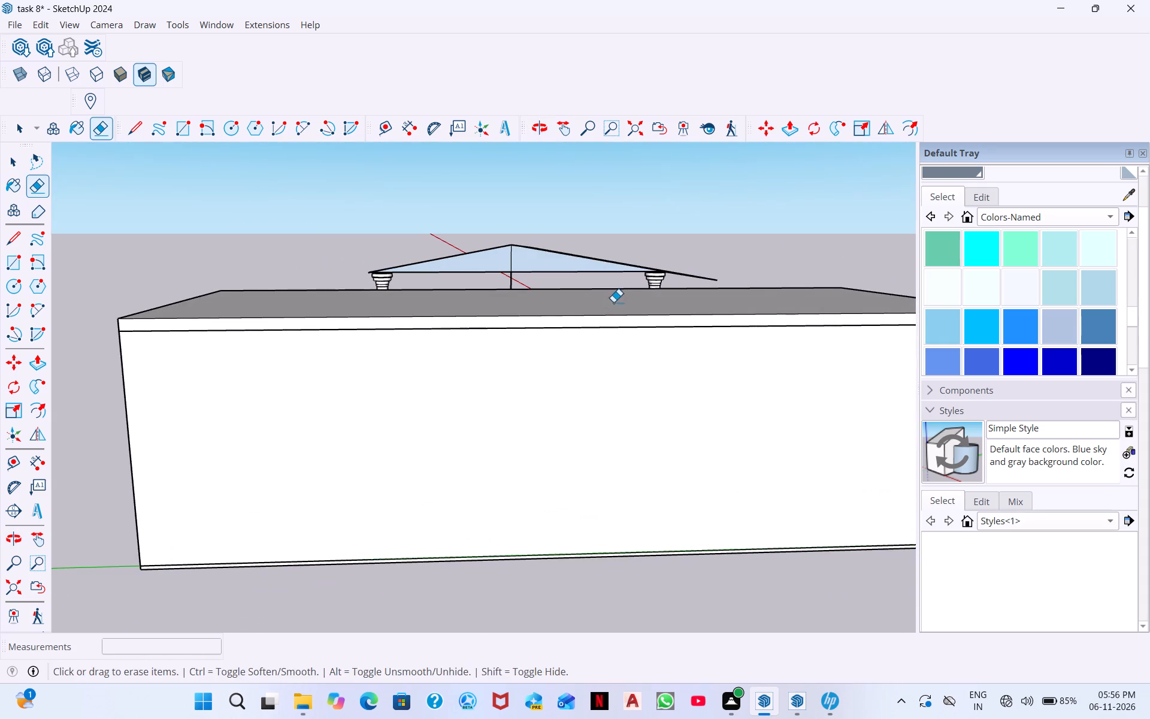
{"action": "middle_click_drag", "start_coordinate": [613, 302], "coordinate": [623, 399]}
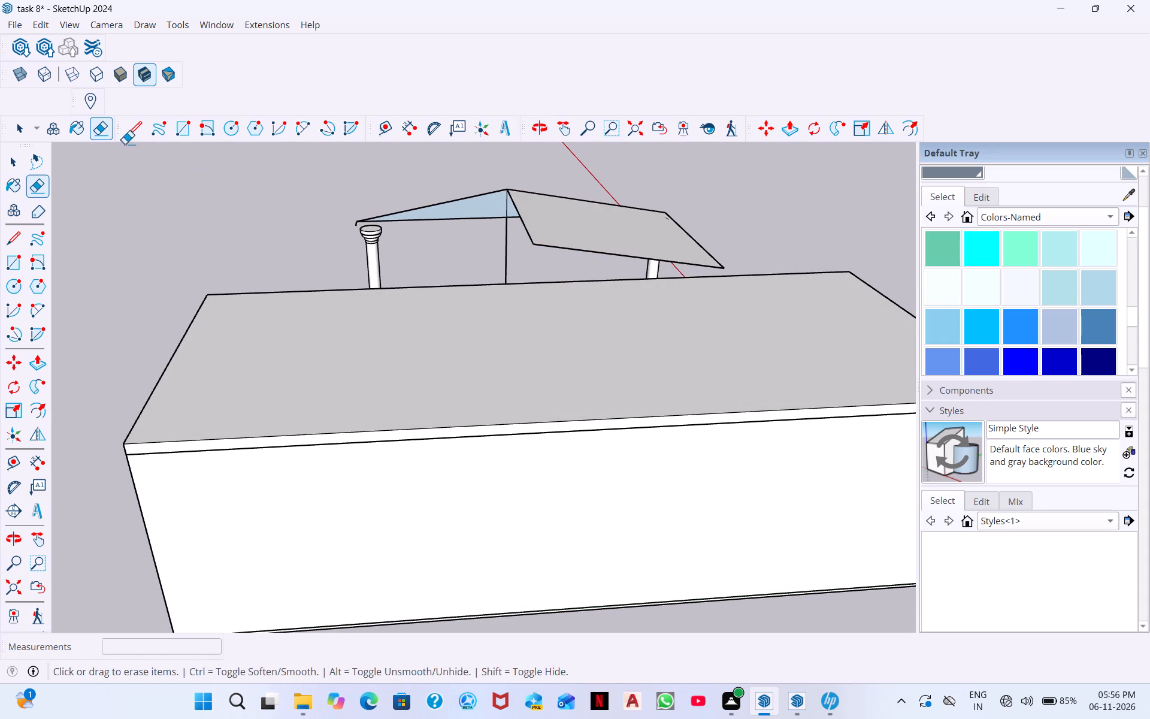
{"action": "left_click", "coordinate": [139, 134]}
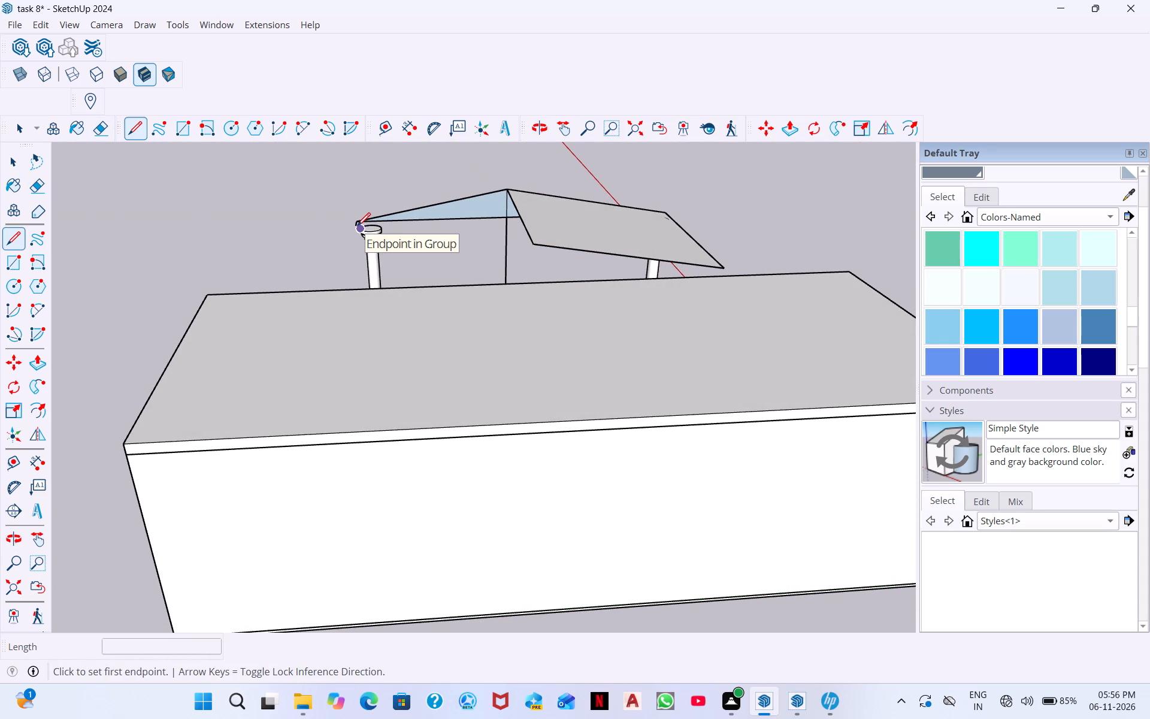
{"action": "middle_click_drag", "start_coordinate": [356, 232], "coordinate": [507, 352]}
{"action": "middle_click_drag", "start_coordinate": [221, 306], "coordinate": [470, 340]}
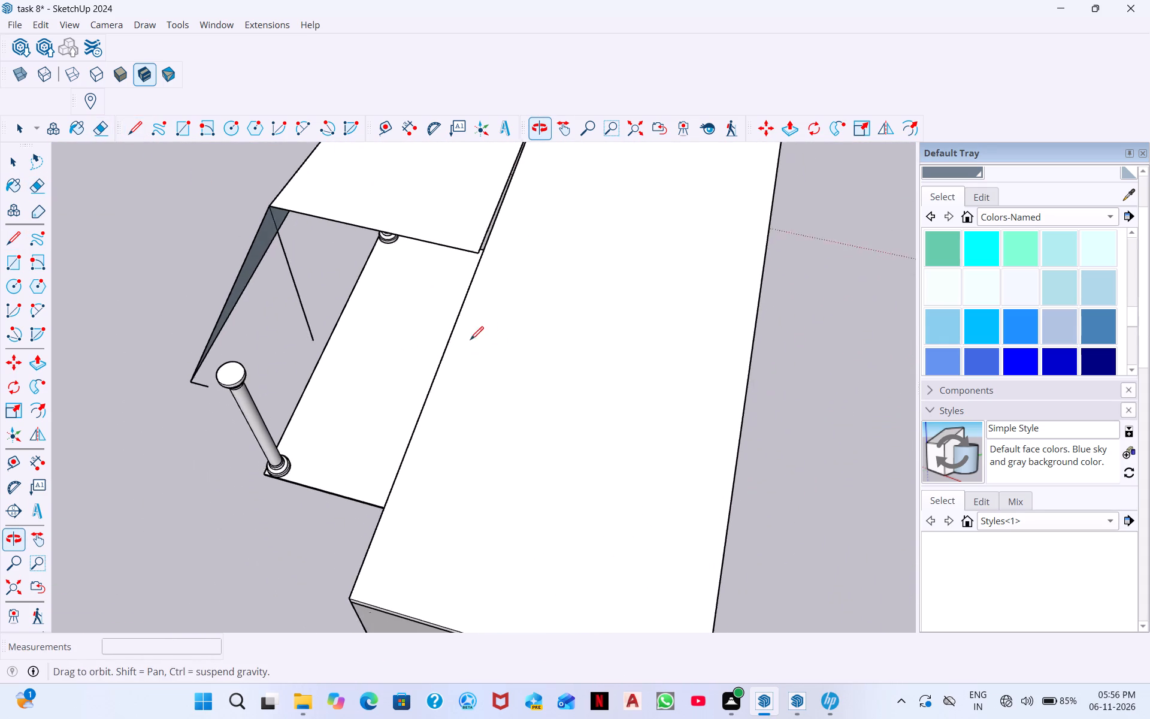
{"action": "middle_click_drag", "start_coordinate": [470, 340], "coordinate": [446, 346]}
{"action": "middle_click_drag", "start_coordinate": [232, 394], "coordinate": [377, 389]}
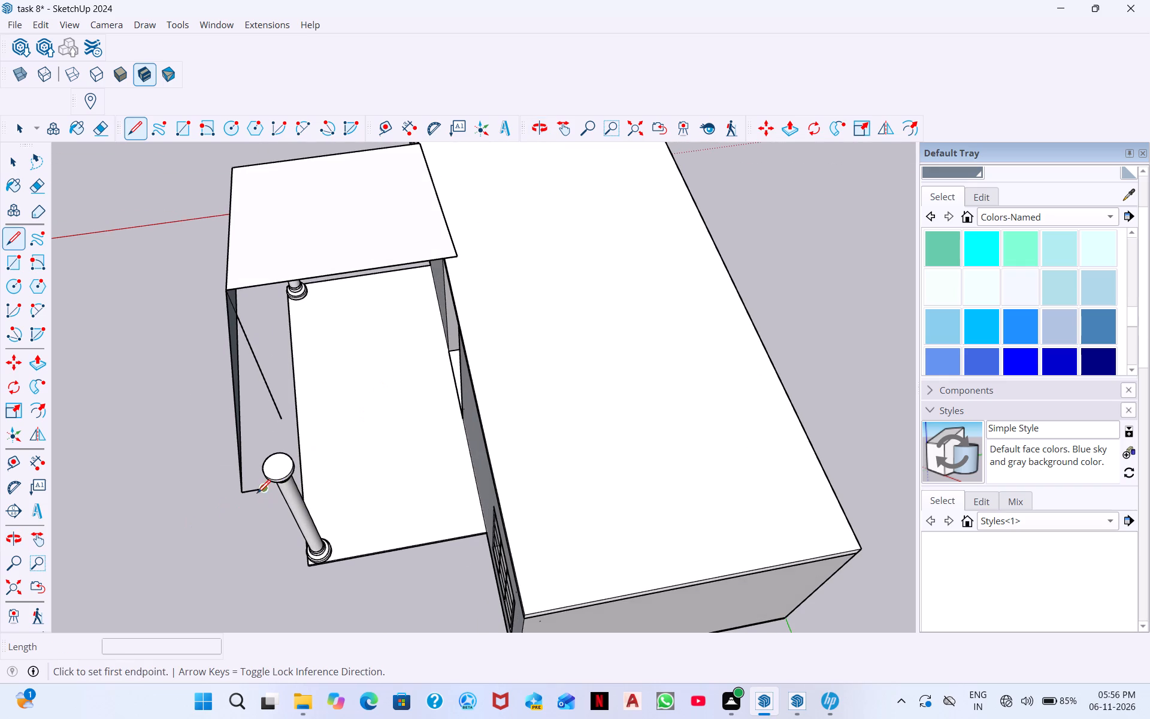
{"action": "left_click", "coordinate": [263, 487]}
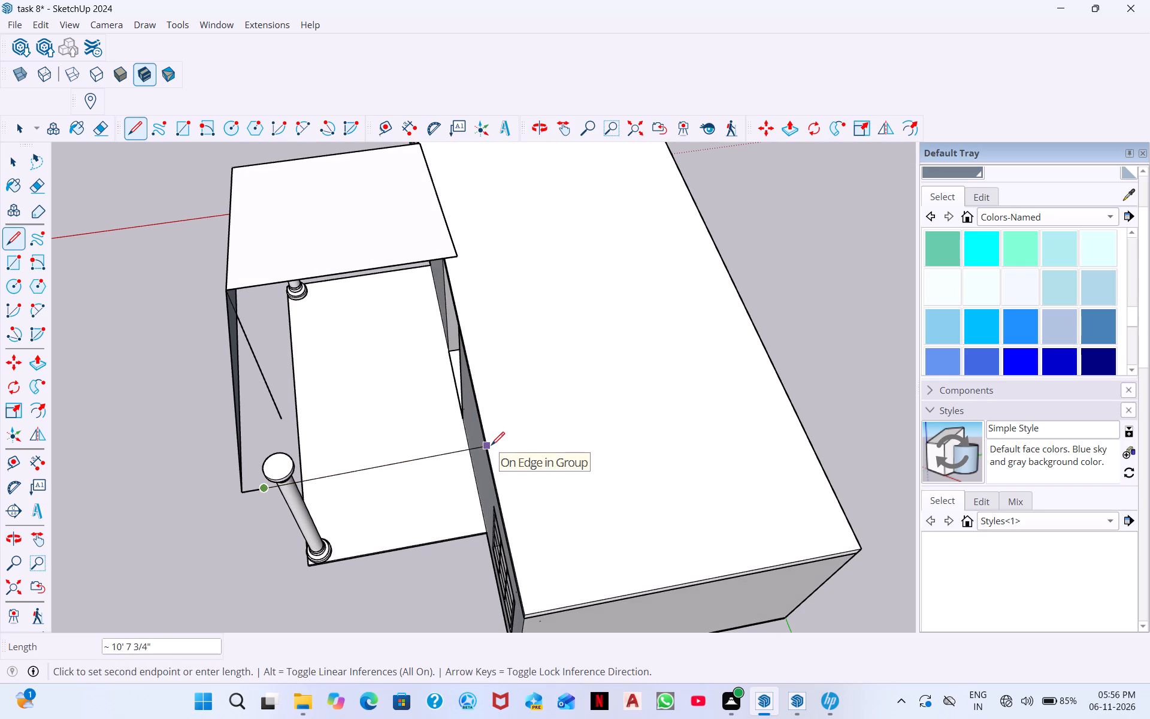
{"action": "scroll", "coordinate": [485, 449], "scroll_direction": "up", "scroll_amount": 5}
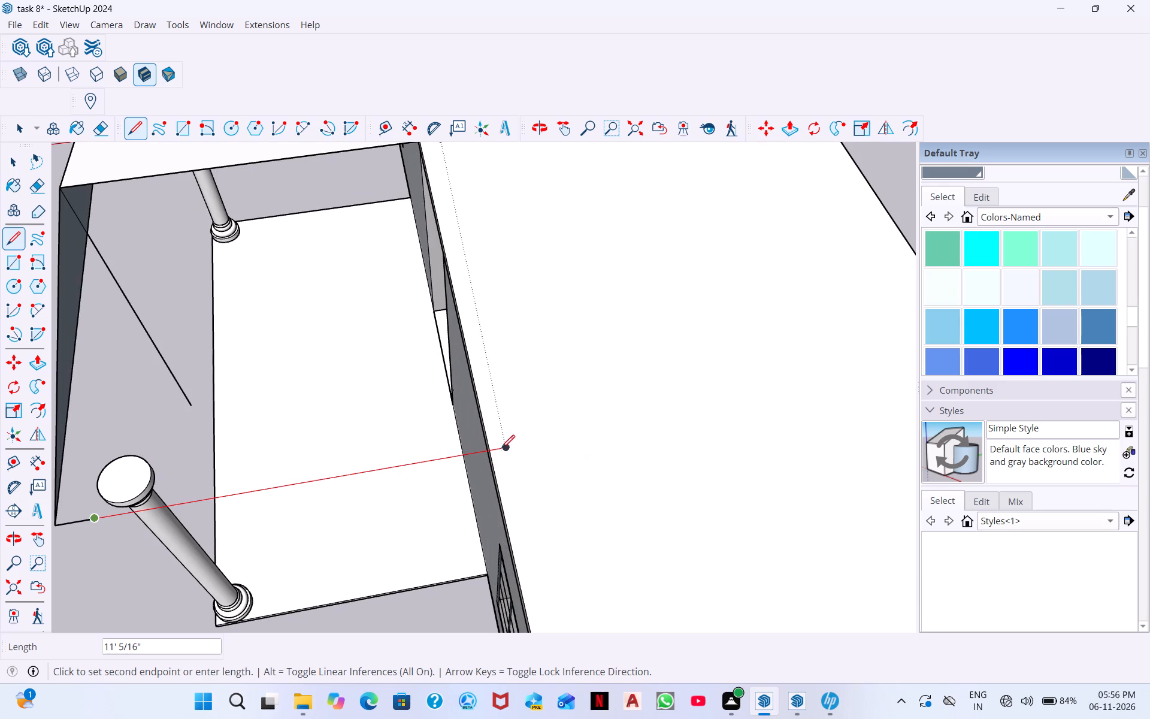
{"action": "left_click", "coordinate": [504, 449]}
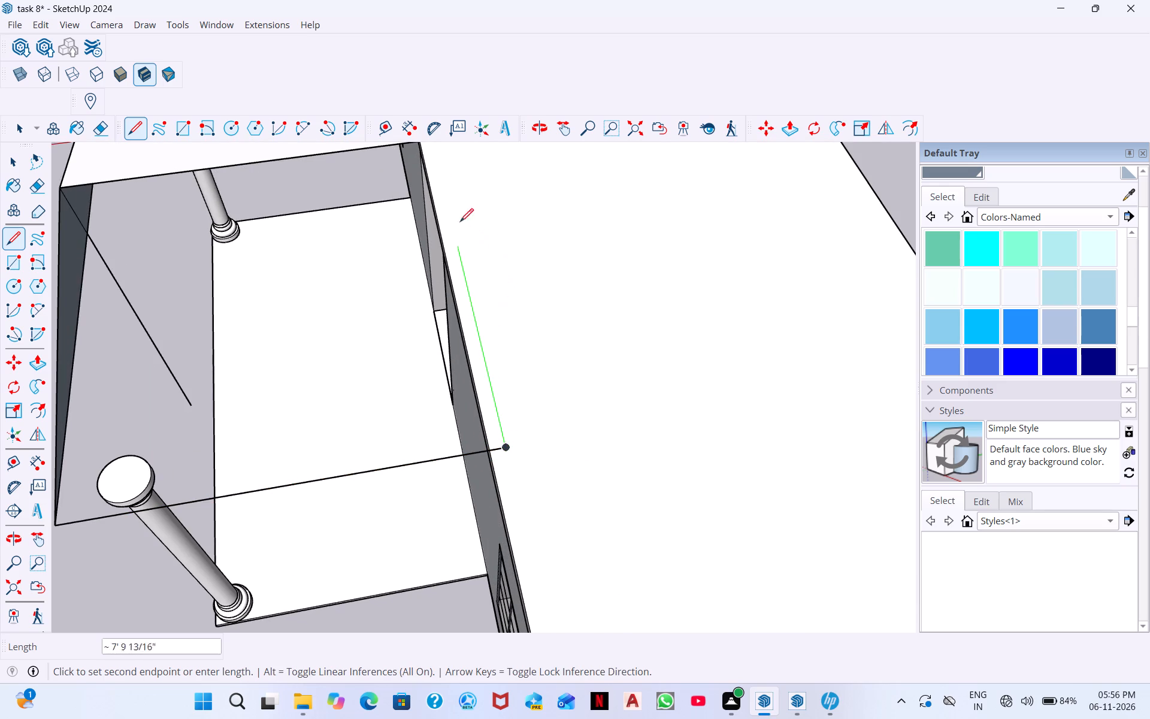
{"action": "middle_click_drag", "start_coordinate": [425, 162], "coordinate": [434, 136]}
{"action": "scroll", "coordinate": [431, 156], "scroll_direction": "down", "scroll_amount": 3}
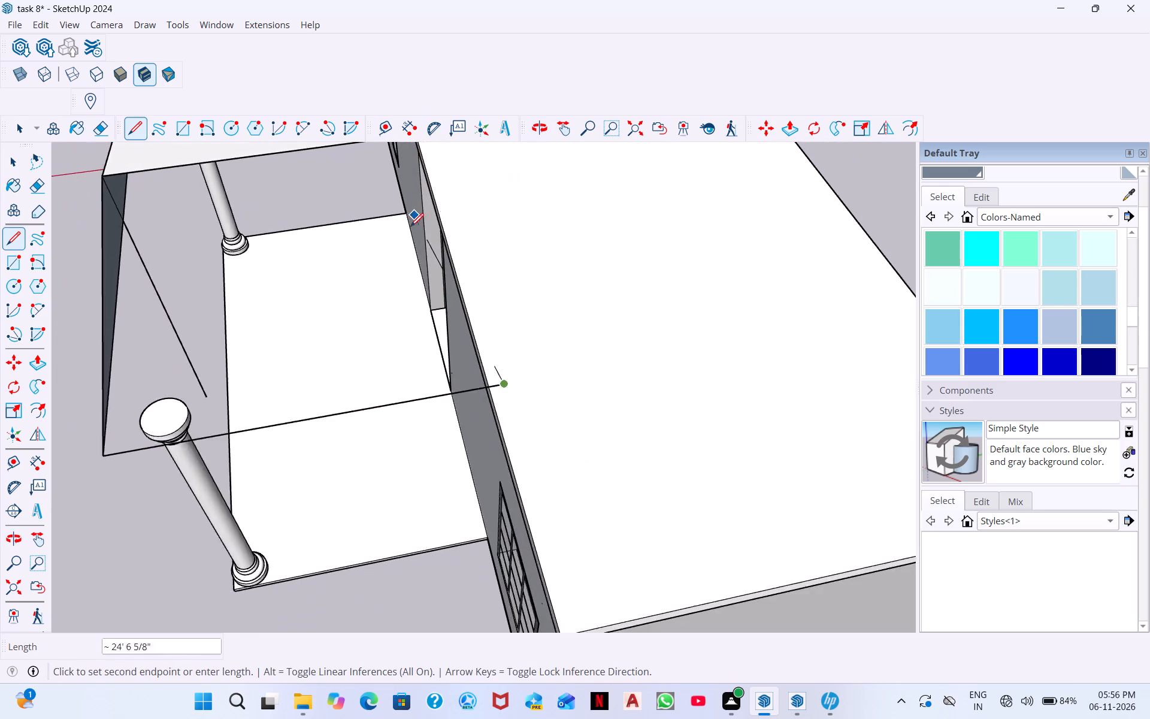
{"action": "scroll", "coordinate": [410, 226], "scroll_direction": "down", "scroll_amount": 3}
{"action": "left_click", "coordinate": [427, 175]}
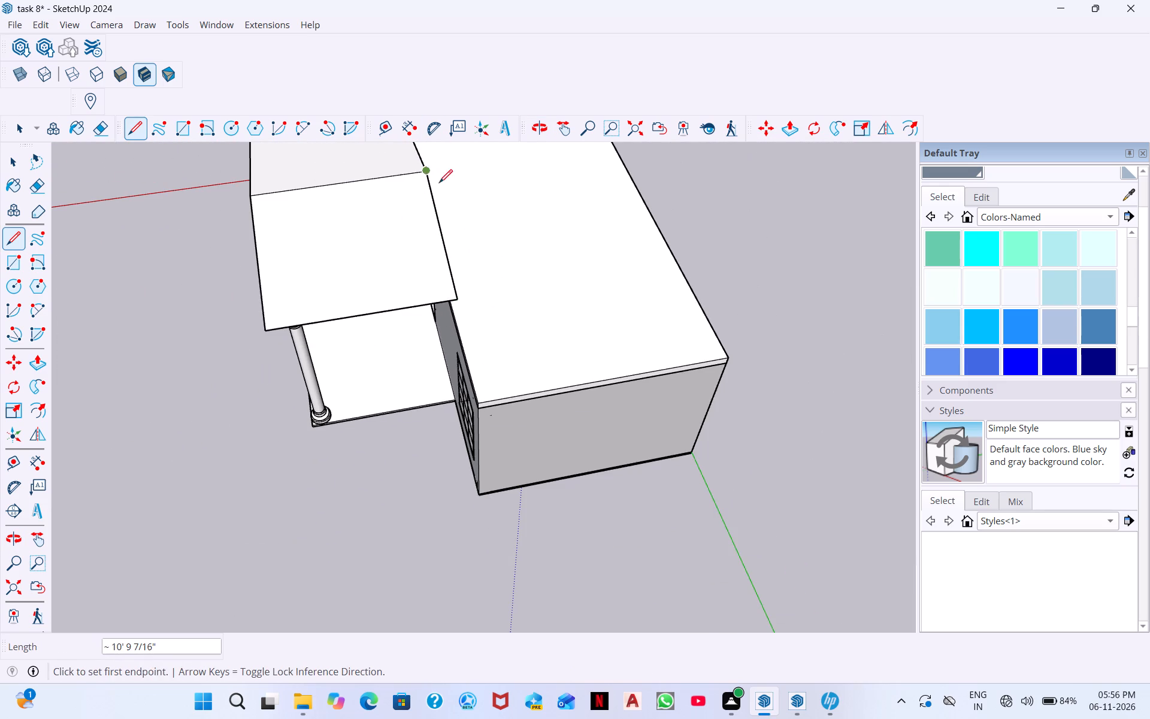
Draw a 6" vertical line from the rear lower corner of the newly closed porch slope down to the roof slab, and end the line.
{"action": "middle_click_drag", "start_coordinate": [423, 238], "coordinate": [195, 229]}
{"action": "scroll", "coordinate": [411, 255], "scroll_direction": "down", "scroll_amount": 1}
{"action": "middle_click_drag", "start_coordinate": [451, 342], "coordinate": [377, 232]}
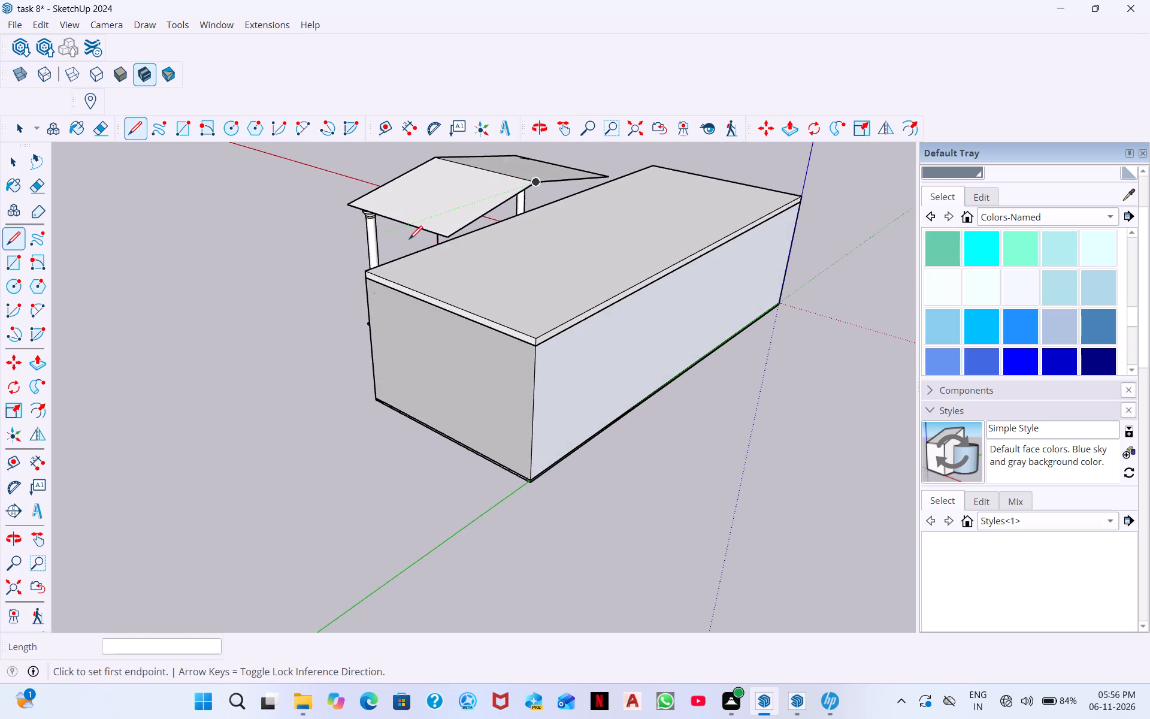
{"action": "scroll", "coordinate": [468, 240], "scroll_direction": "up", "scroll_amount": 9}
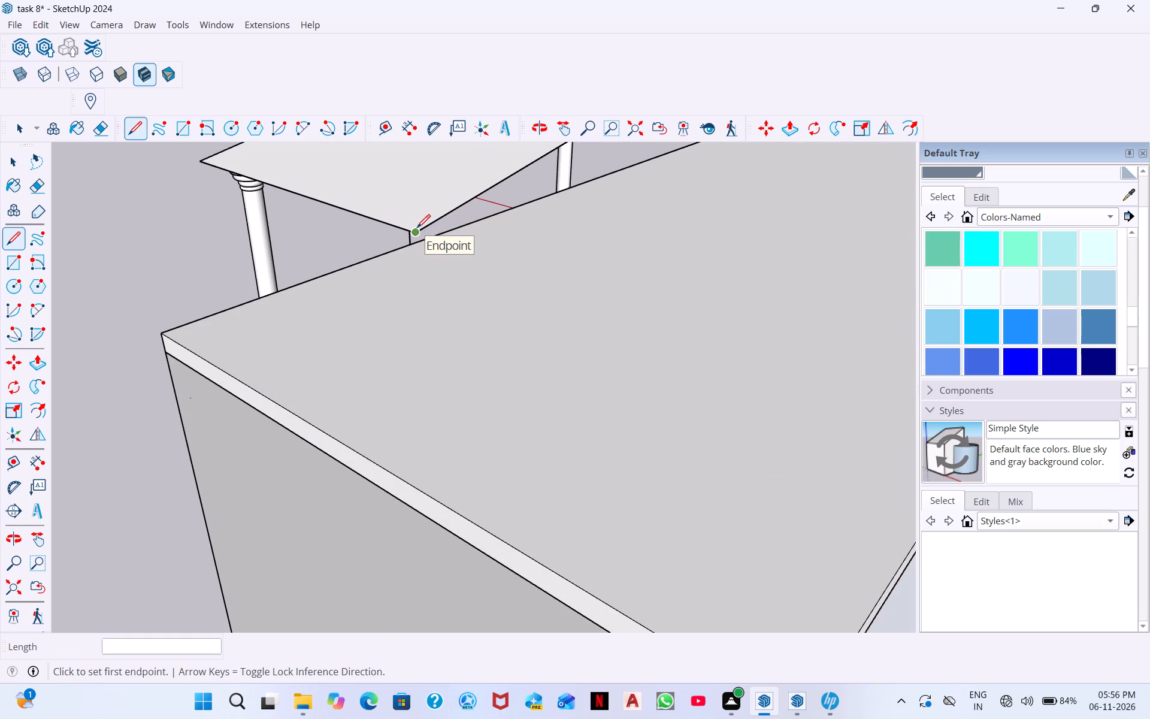
{"action": "left_click", "coordinate": [417, 229]}
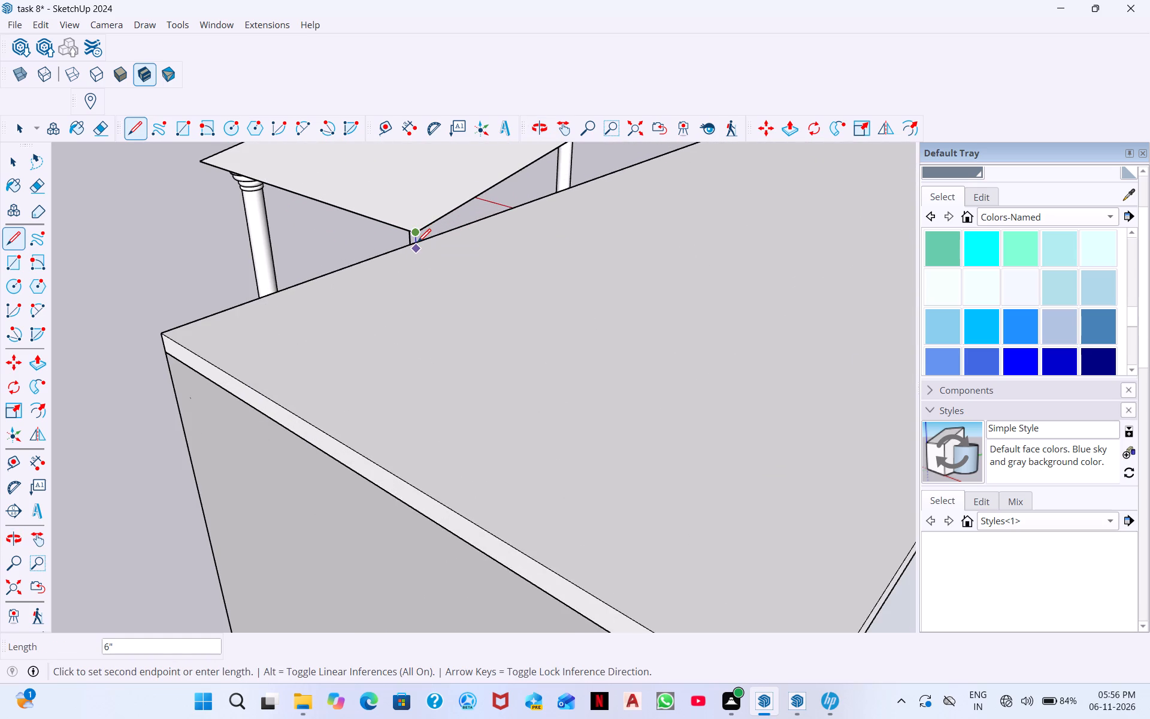
{"action": "left_click", "coordinate": [417, 242]}
{"action": "scroll", "coordinate": [431, 264], "scroll_direction": "down", "scroll_amount": 1}
{"action": "middle_click_drag", "start_coordinate": [513, 292], "coordinate": [697, 274]}
{"action": "middle_click_drag", "start_coordinate": [463, 270], "coordinate": [618, 232]}
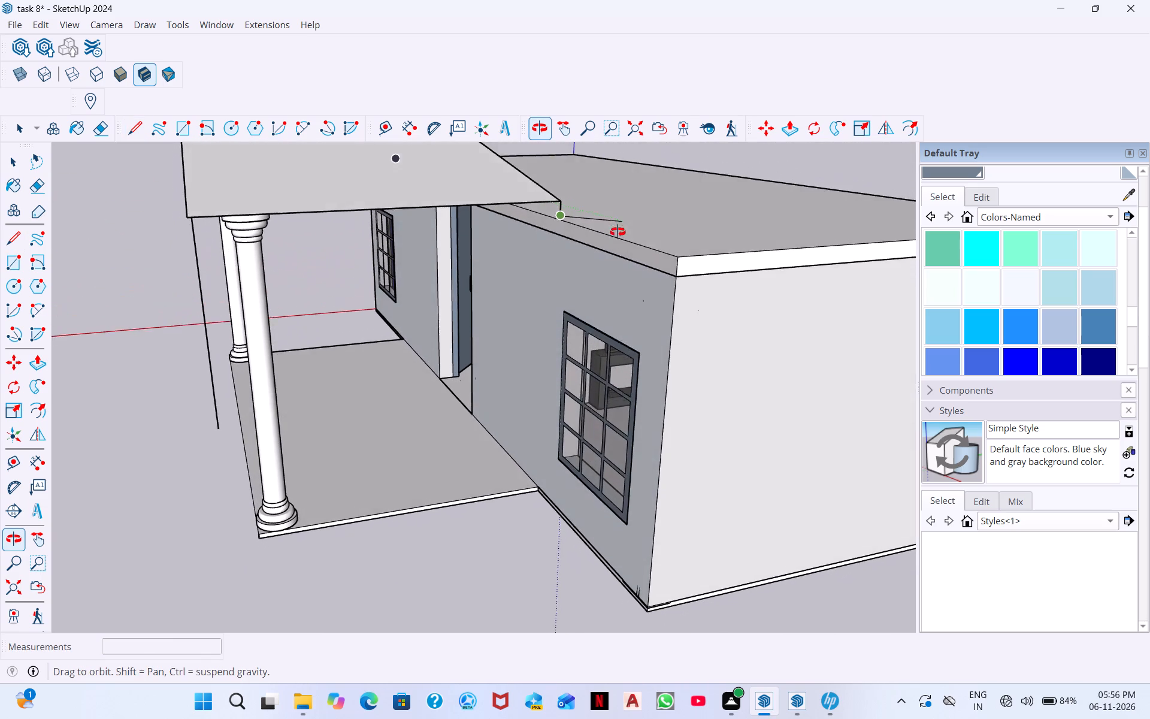
{"action": "middle_click_drag", "start_coordinate": [618, 232], "coordinate": [616, 207]}
{"action": "middle_click_drag", "start_coordinate": [640, 206], "coordinate": [605, 215]}
{"action": "middle_click_drag", "start_coordinate": [551, 226], "coordinate": [517, 245]}
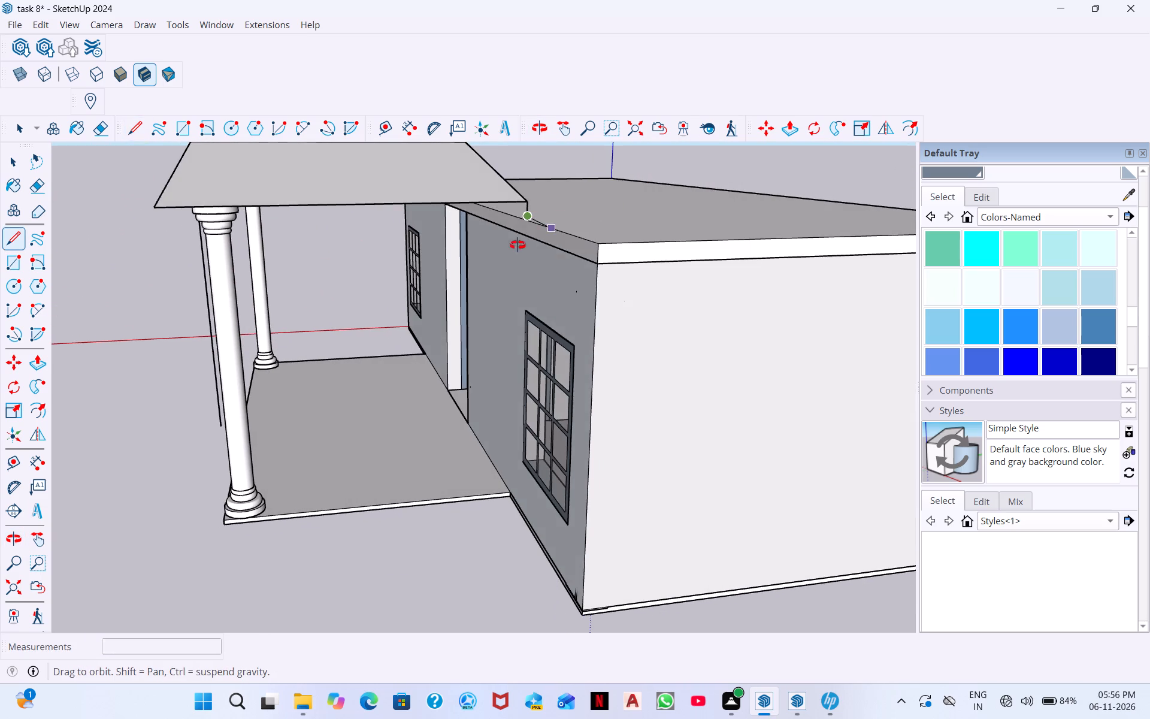
{"action": "middle_click_drag", "start_coordinate": [517, 245], "coordinate": [208, 328]}
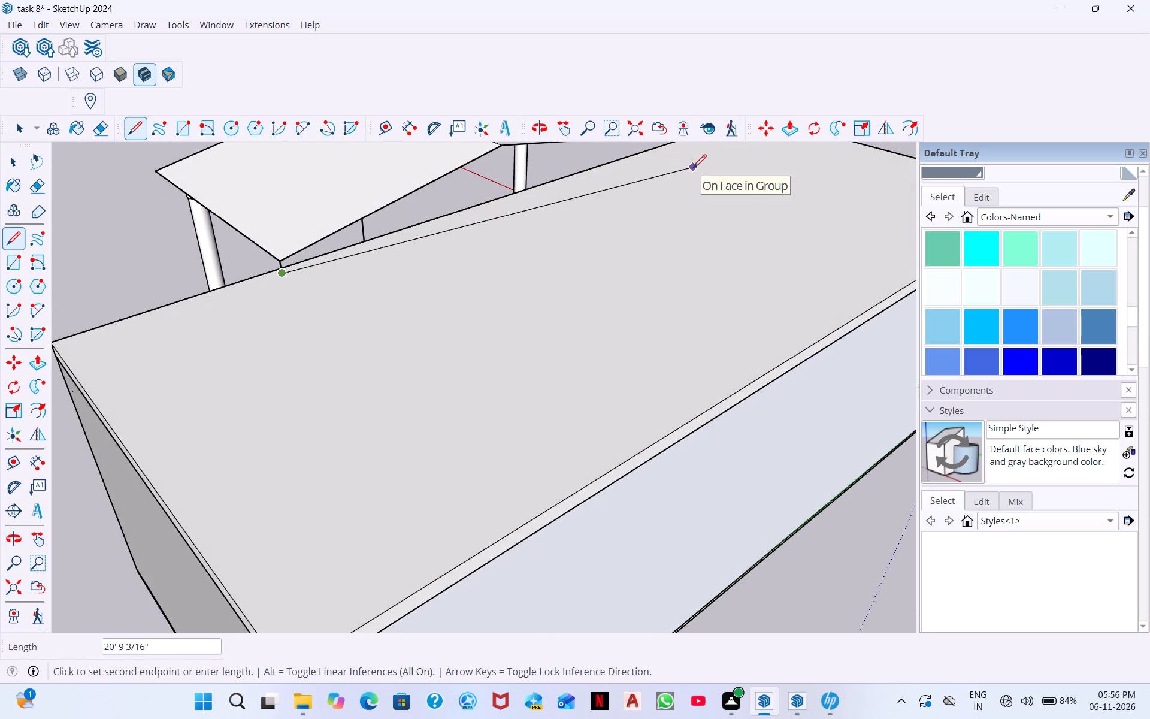
{"action": "key", "text": "Escape"}
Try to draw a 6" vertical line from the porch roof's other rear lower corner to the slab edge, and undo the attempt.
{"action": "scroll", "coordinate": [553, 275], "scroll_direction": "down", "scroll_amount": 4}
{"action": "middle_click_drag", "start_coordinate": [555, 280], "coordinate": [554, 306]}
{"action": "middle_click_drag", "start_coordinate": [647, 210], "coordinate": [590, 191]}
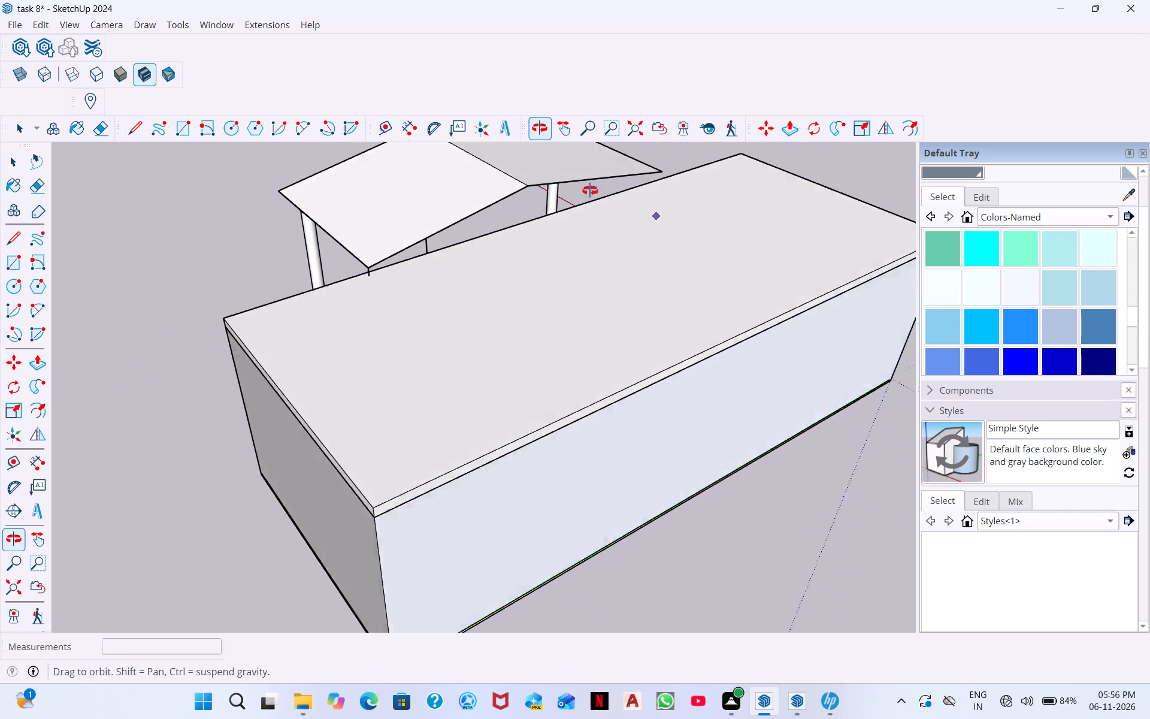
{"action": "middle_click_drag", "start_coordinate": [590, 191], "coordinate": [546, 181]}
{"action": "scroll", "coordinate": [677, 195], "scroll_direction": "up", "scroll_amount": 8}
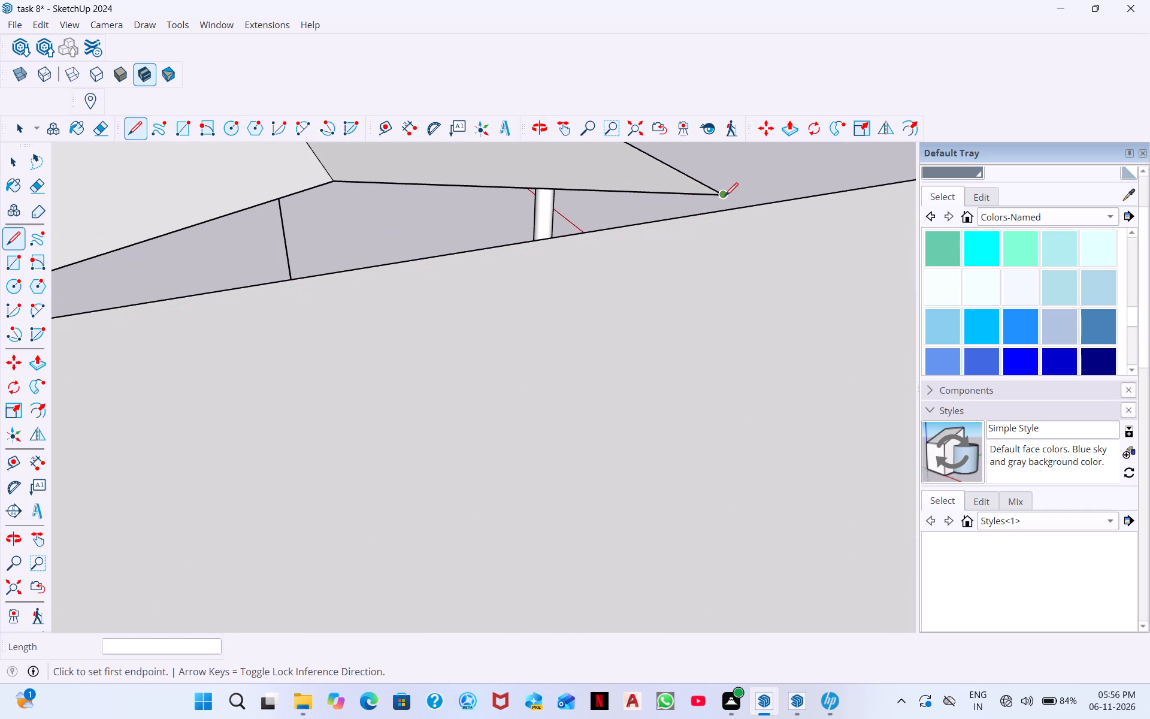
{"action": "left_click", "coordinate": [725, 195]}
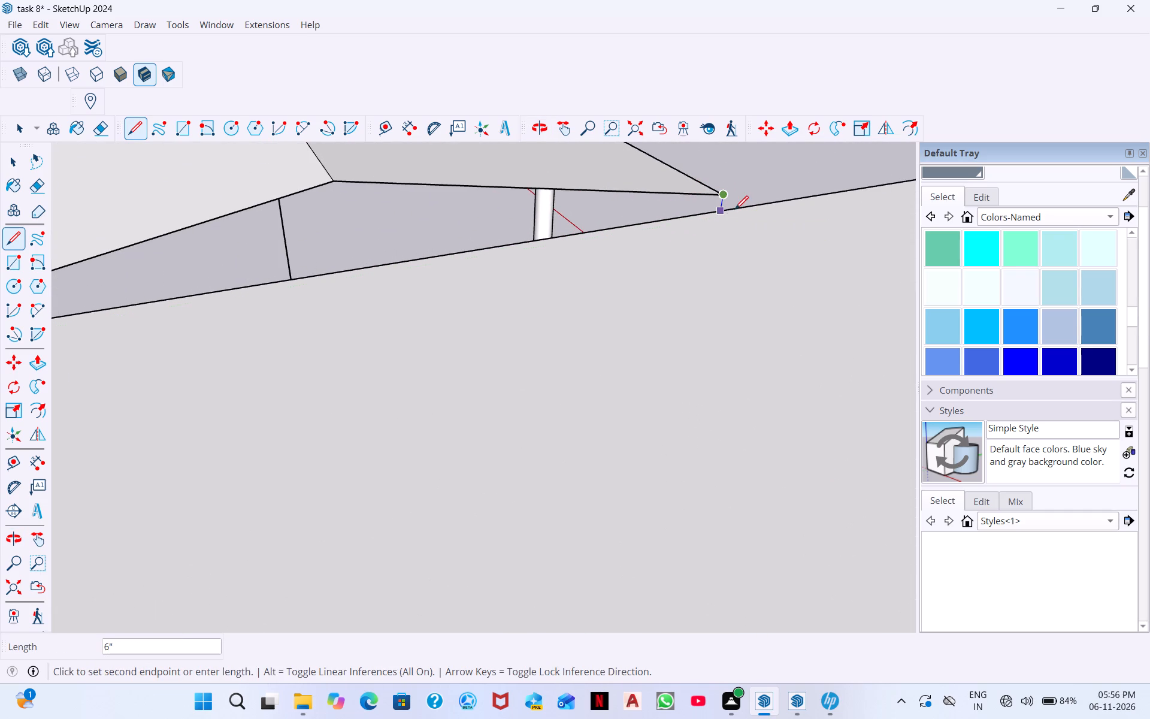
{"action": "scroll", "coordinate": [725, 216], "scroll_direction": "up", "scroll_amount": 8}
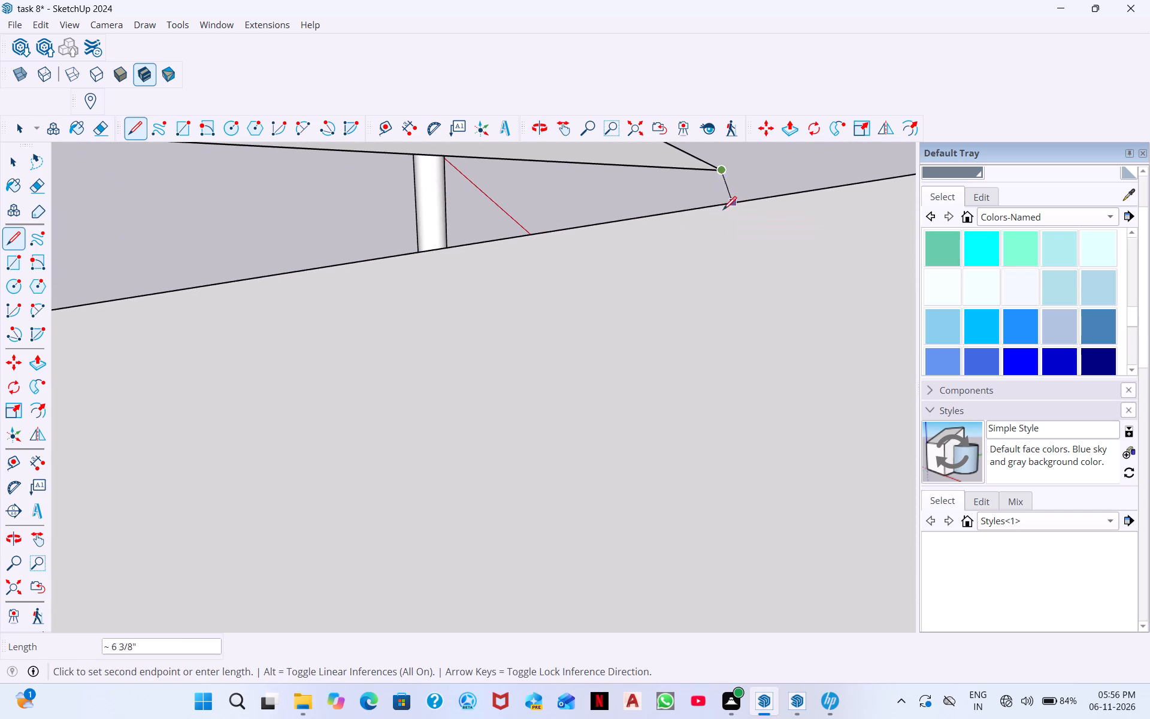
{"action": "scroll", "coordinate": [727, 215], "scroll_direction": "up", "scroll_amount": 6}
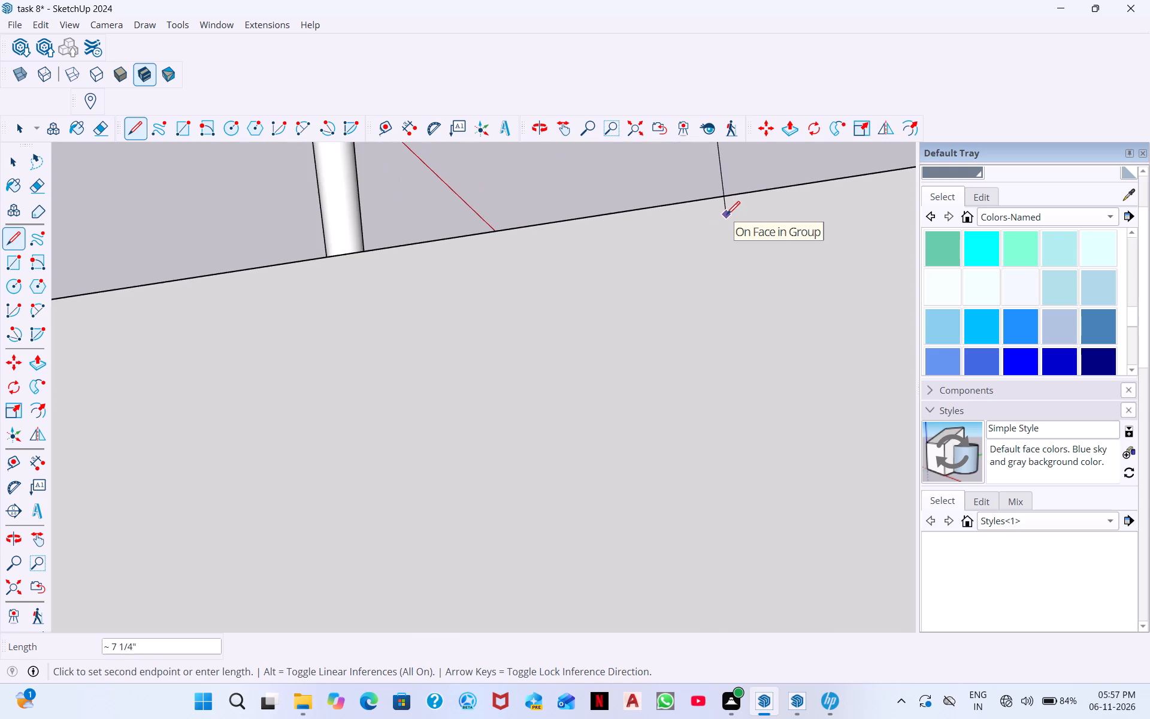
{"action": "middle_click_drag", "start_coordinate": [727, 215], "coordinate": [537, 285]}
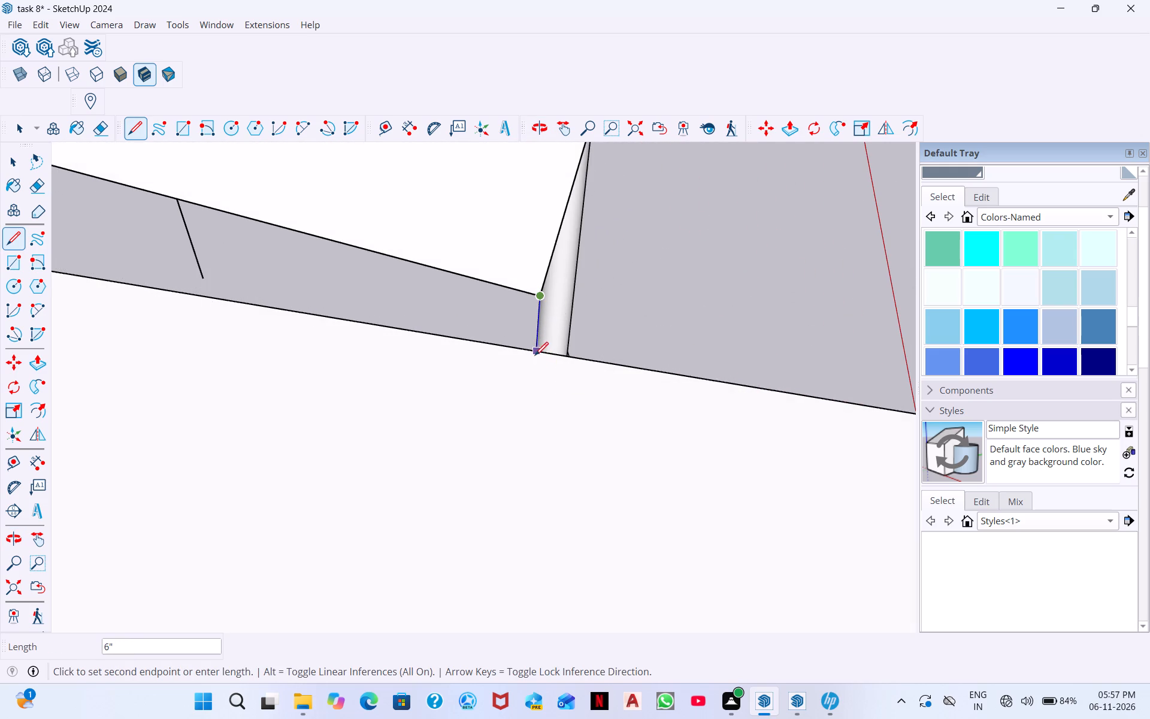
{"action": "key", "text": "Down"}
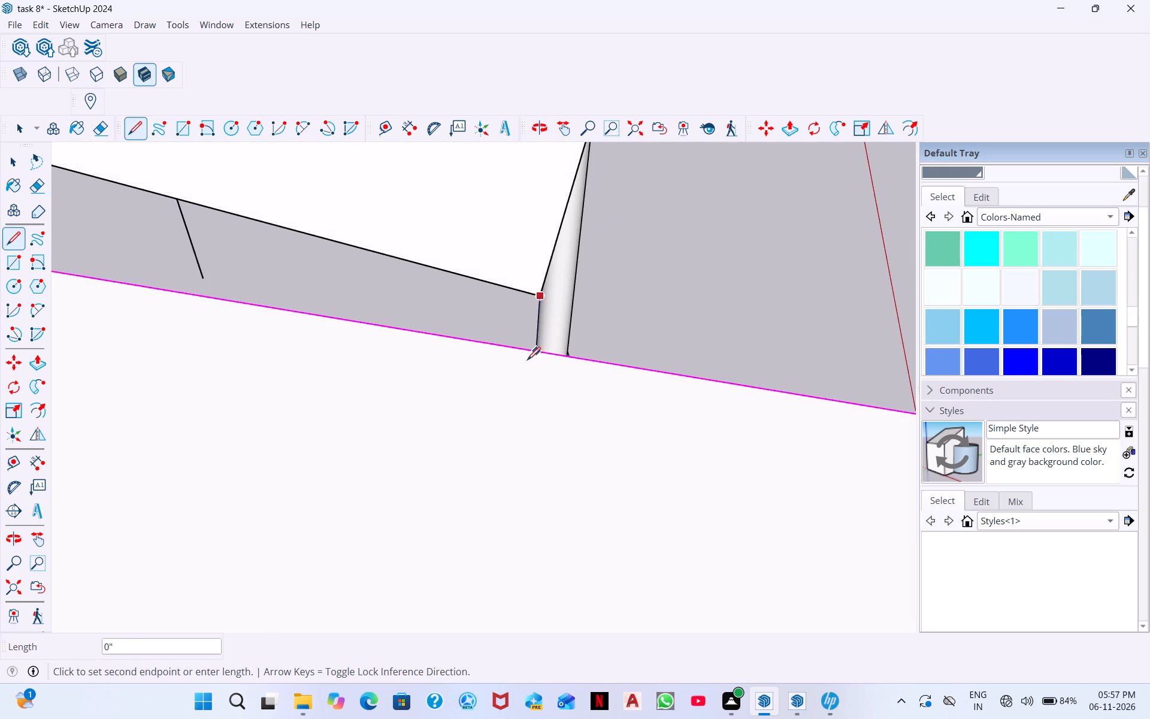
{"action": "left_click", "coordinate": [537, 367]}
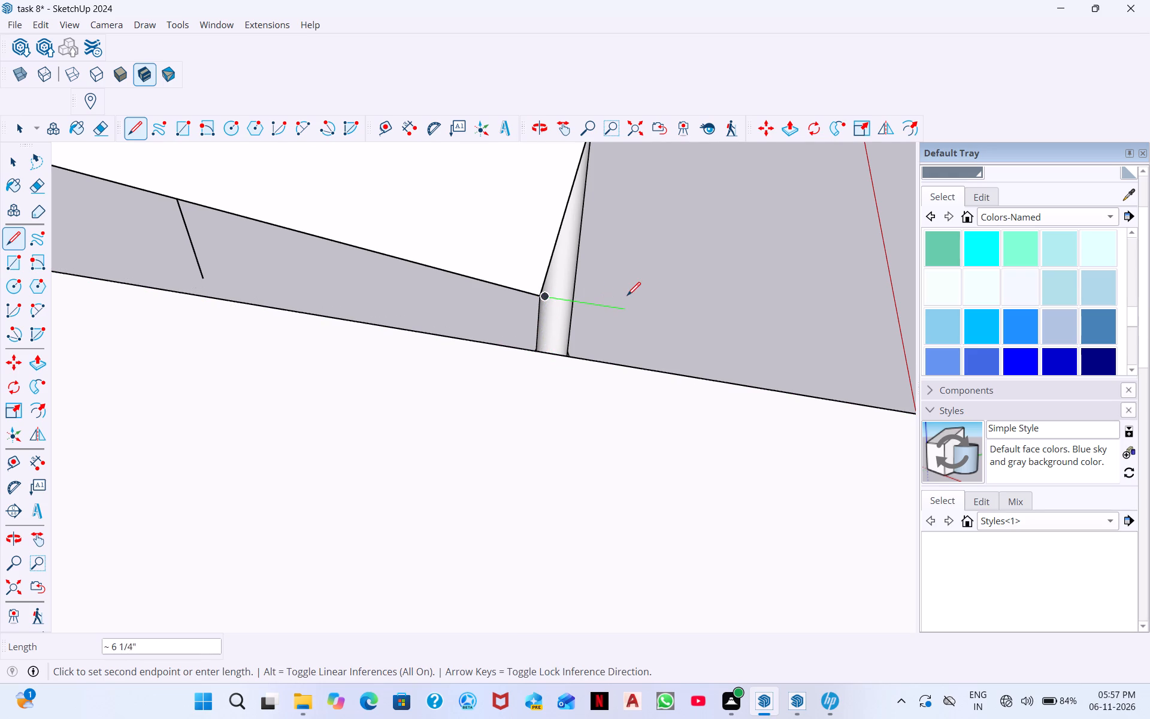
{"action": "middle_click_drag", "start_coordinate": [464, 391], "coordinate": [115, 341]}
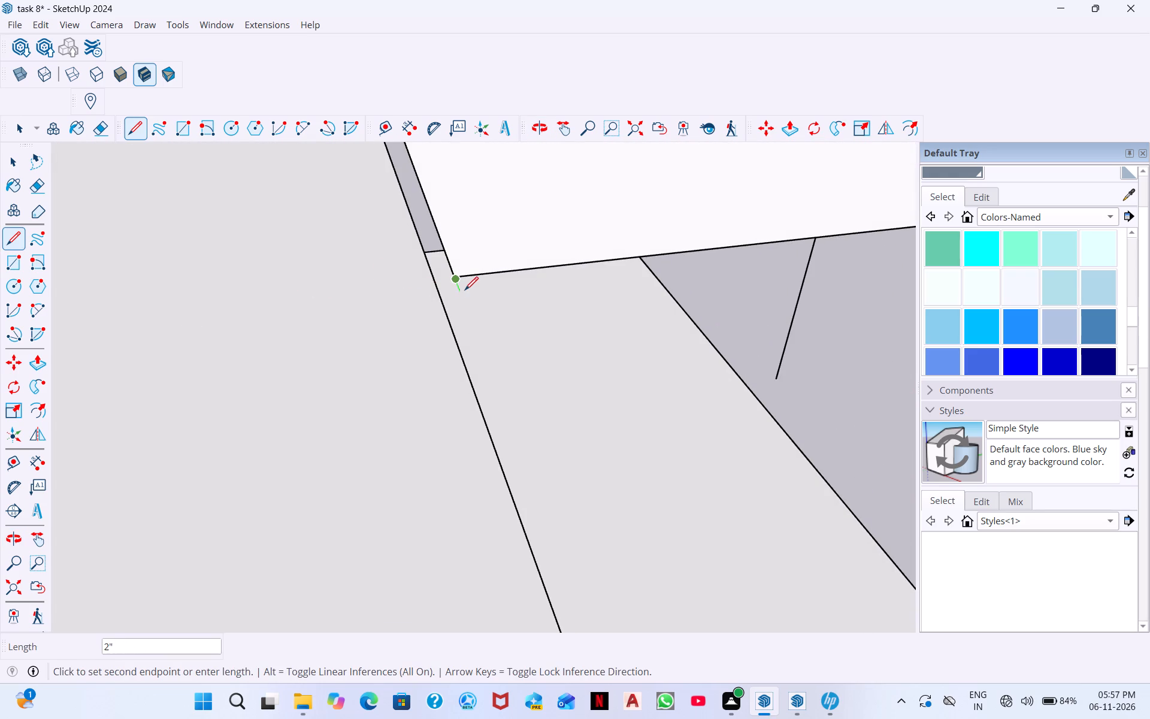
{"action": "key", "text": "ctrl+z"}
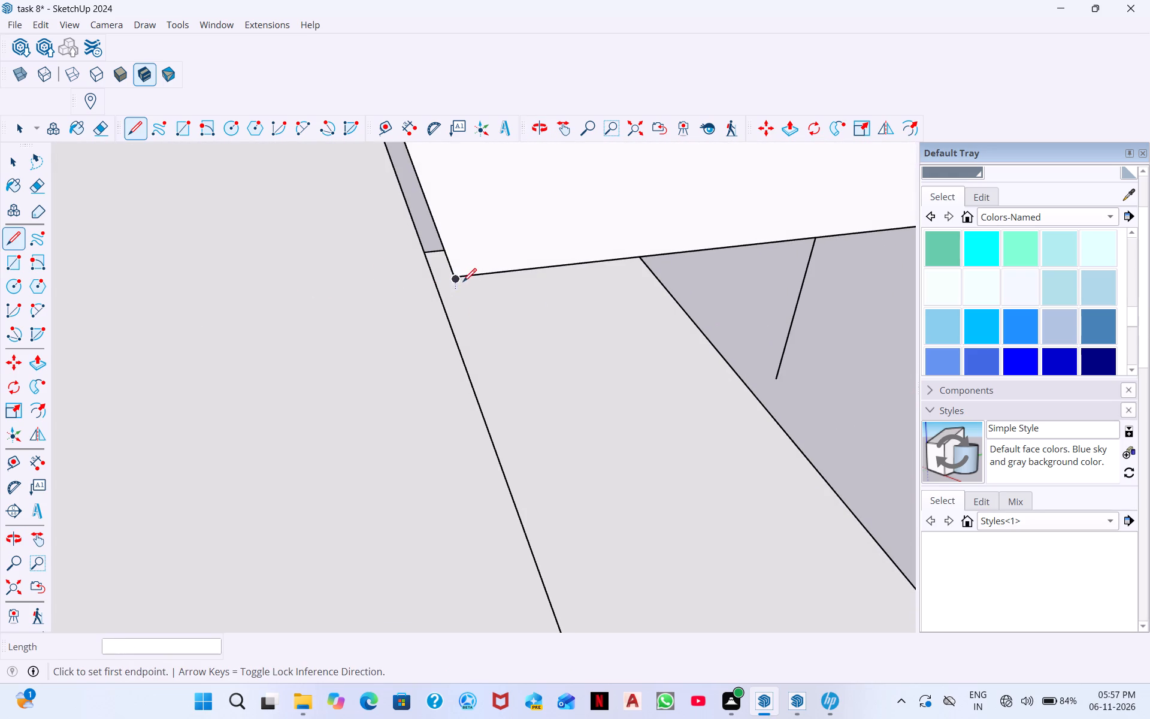
Draw a line about 6 1/2" from that same rear lower corner of the porch roof down to the roof slab edge, and end the line.
{"action": "scroll", "coordinate": [444, 281], "scroll_direction": "up", "scroll_amount": 10}
{"action": "scroll", "coordinate": [432, 296], "scroll_direction": "down", "scroll_amount": 15}
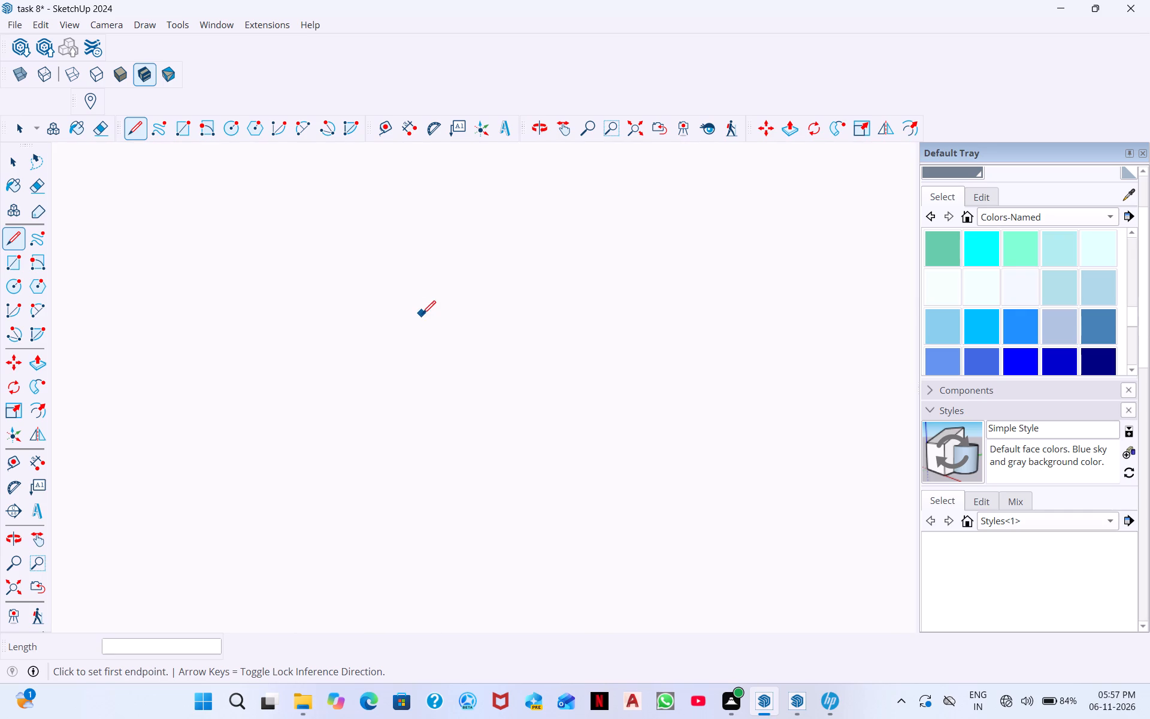
{"action": "scroll", "coordinate": [422, 314], "scroll_direction": "down", "scroll_amount": 7}
{"action": "left_click", "coordinate": [637, 130]}
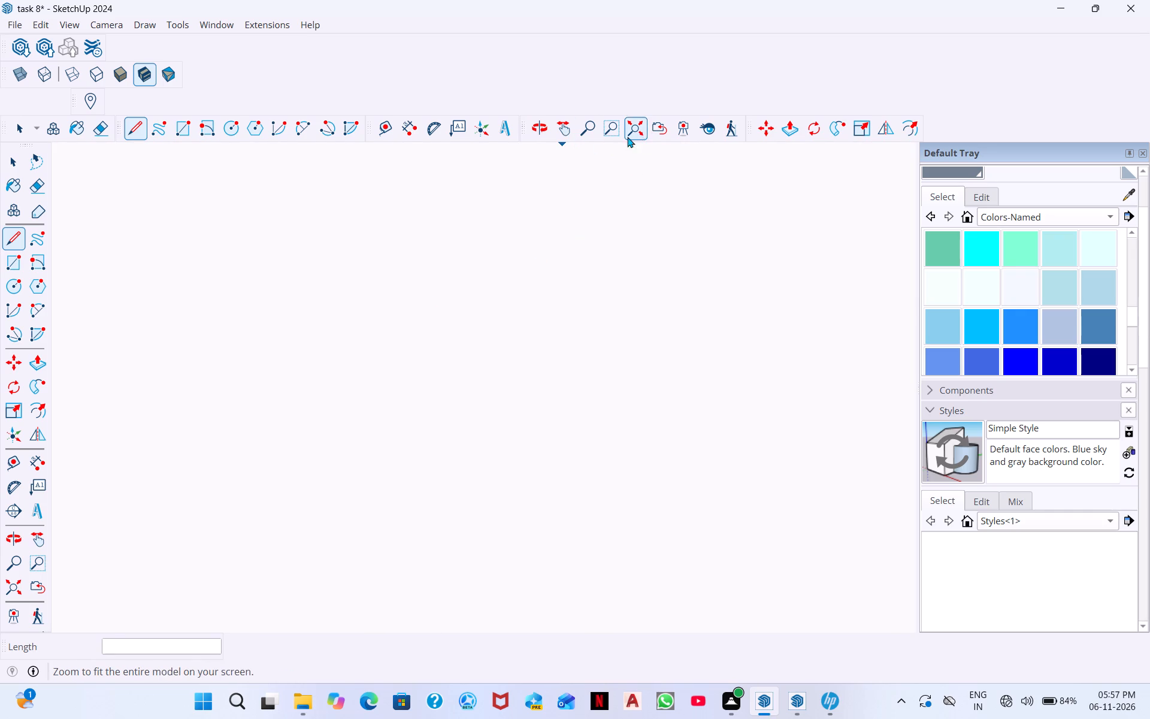
{"action": "scroll", "coordinate": [557, 337], "scroll_direction": "up", "scroll_amount": 9}
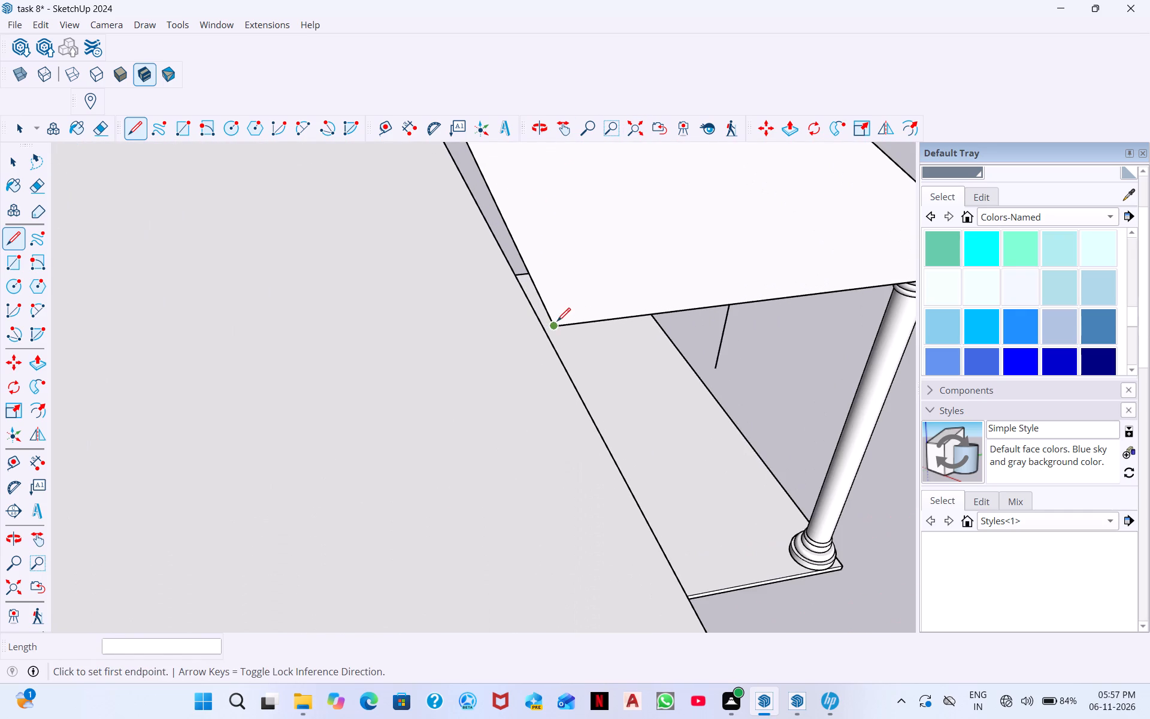
{"action": "scroll", "coordinate": [552, 330], "scroll_direction": "up", "scroll_amount": 5}
{"action": "left_click", "coordinate": [570, 294]}
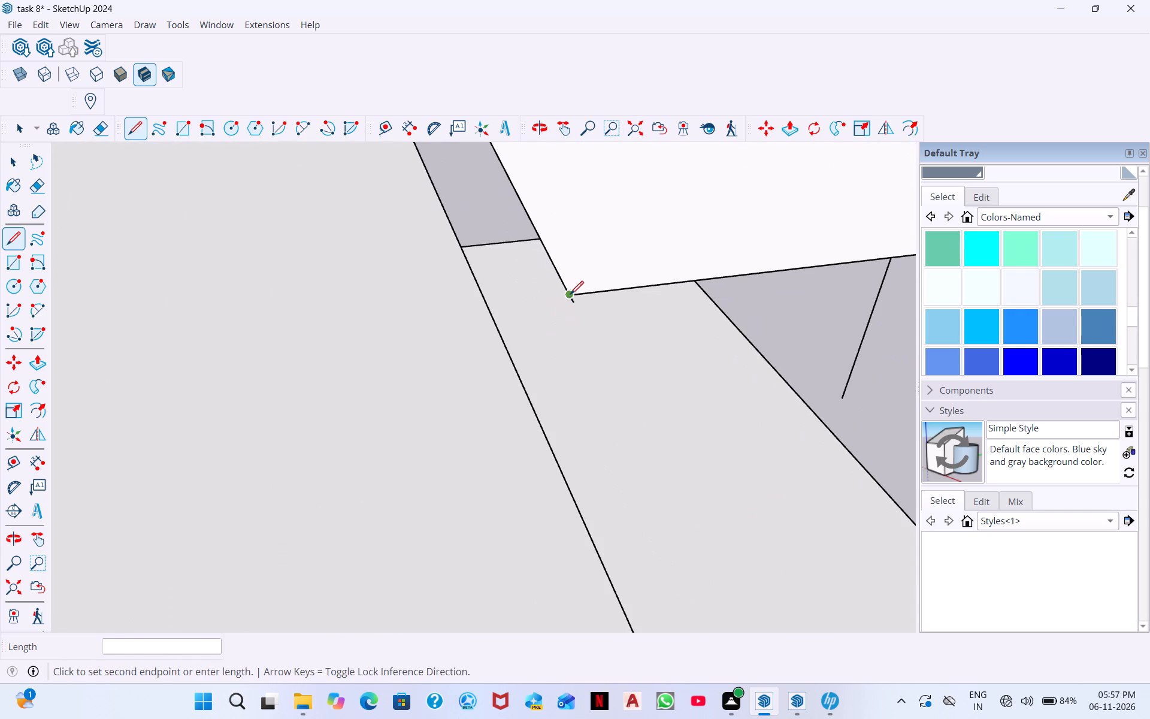
{"action": "left_click", "coordinate": [535, 415]}
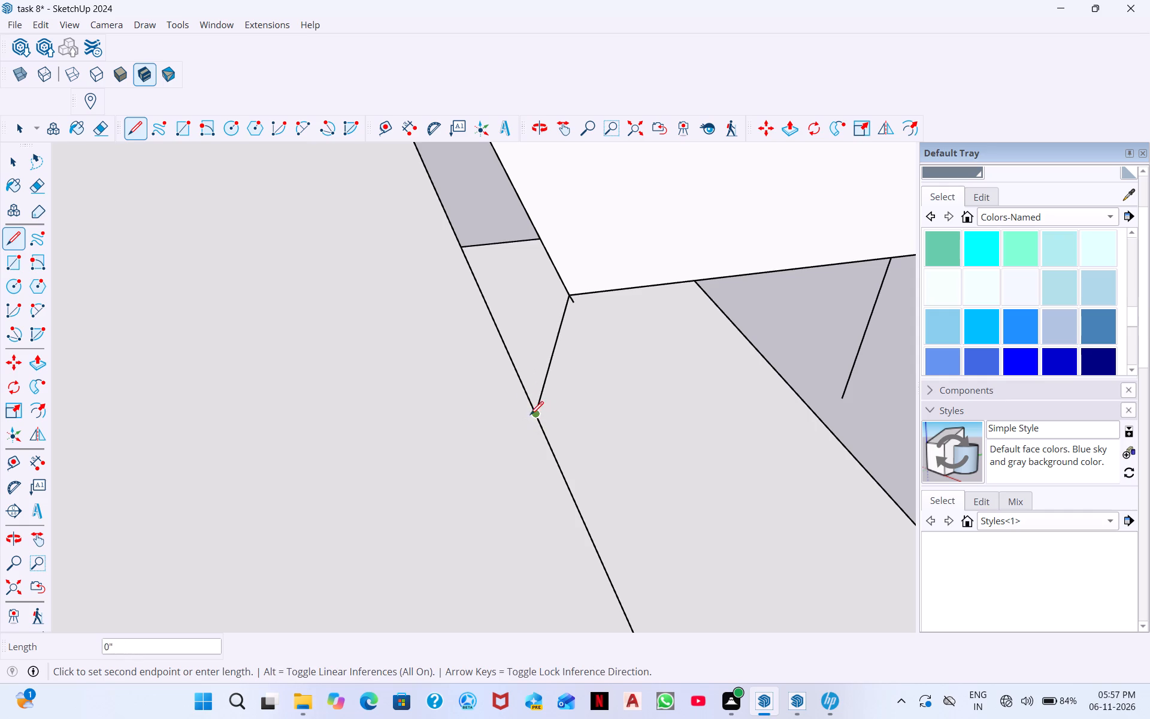
{"action": "scroll", "coordinate": [524, 351], "scroll_direction": "down", "scroll_amount": 1}
{"action": "middle_click_drag", "start_coordinate": [570, 379], "coordinate": [469, 345]}
{"action": "scroll", "coordinate": [470, 341], "scroll_direction": "down", "scroll_amount": 2}
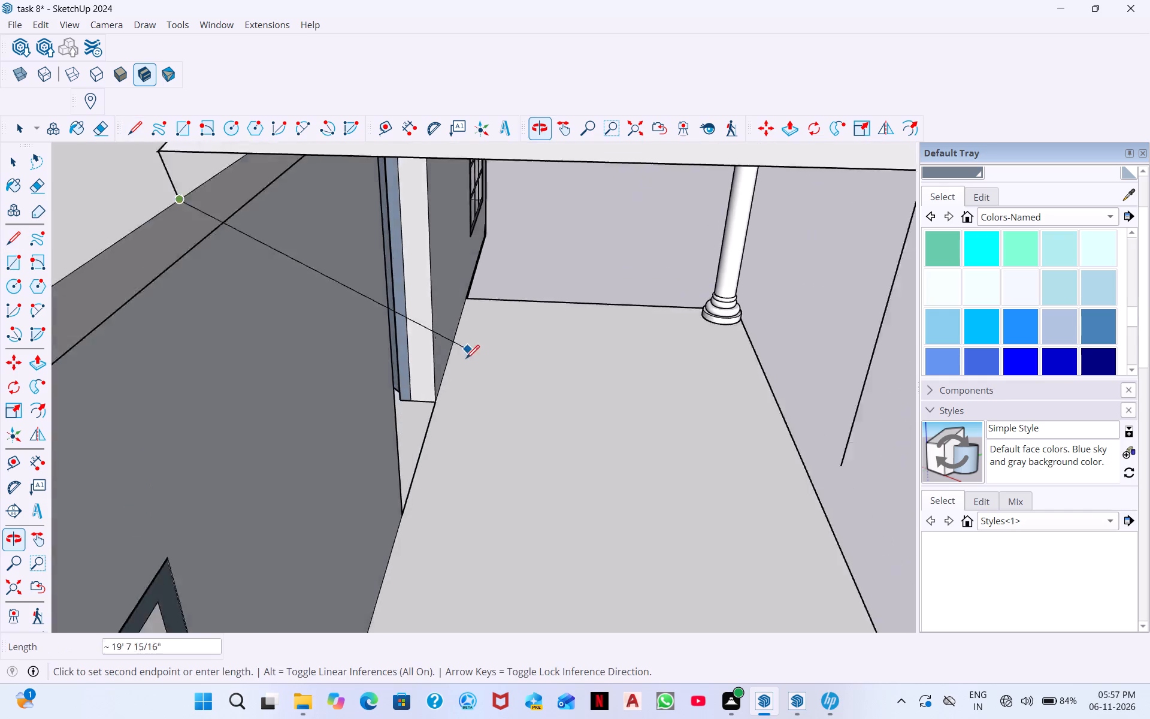
{"action": "scroll", "coordinate": [466, 358], "scroll_direction": "down", "scroll_amount": 5}
{"action": "middle_click_drag", "start_coordinate": [326, 286], "coordinate": [323, 209]}
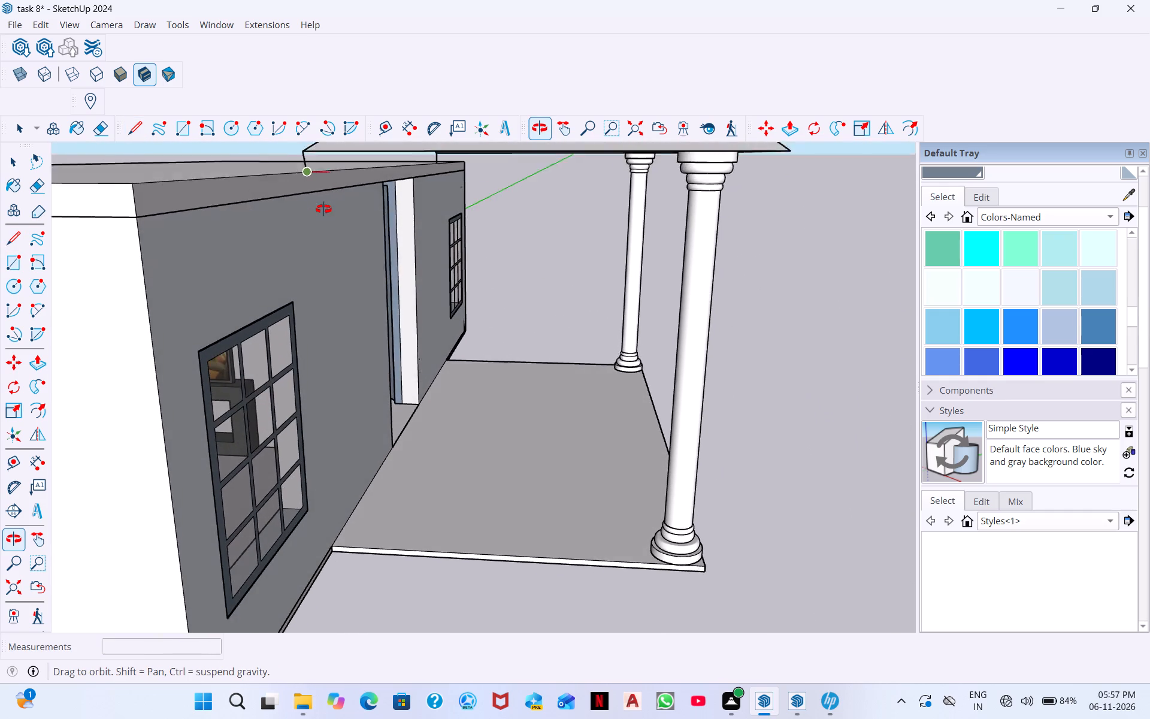
{"action": "middle_click_drag", "start_coordinate": [323, 209], "coordinate": [324, 207]}
{"action": "scroll", "coordinate": [331, 204], "scroll_direction": "down", "scroll_amount": 3}
{"action": "scroll", "coordinate": [320, 175], "scroll_direction": "up", "scroll_amount": 4}
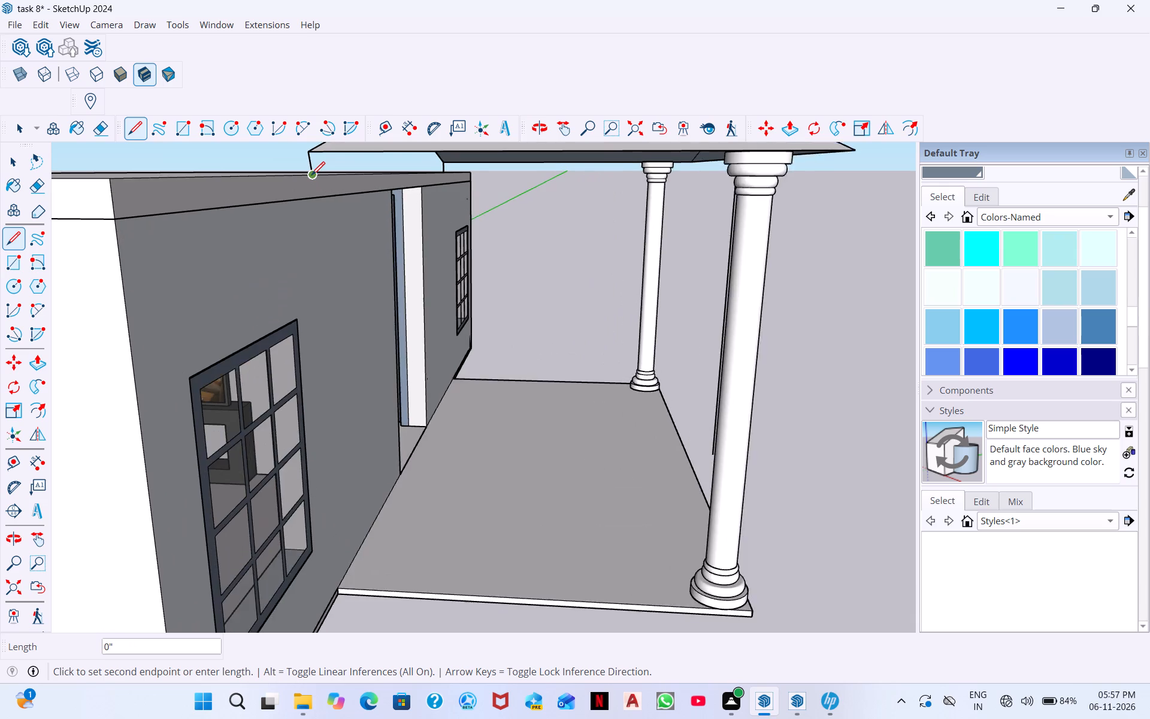
{"action": "scroll", "coordinate": [311, 175], "scroll_direction": "up", "scroll_amount": 5}
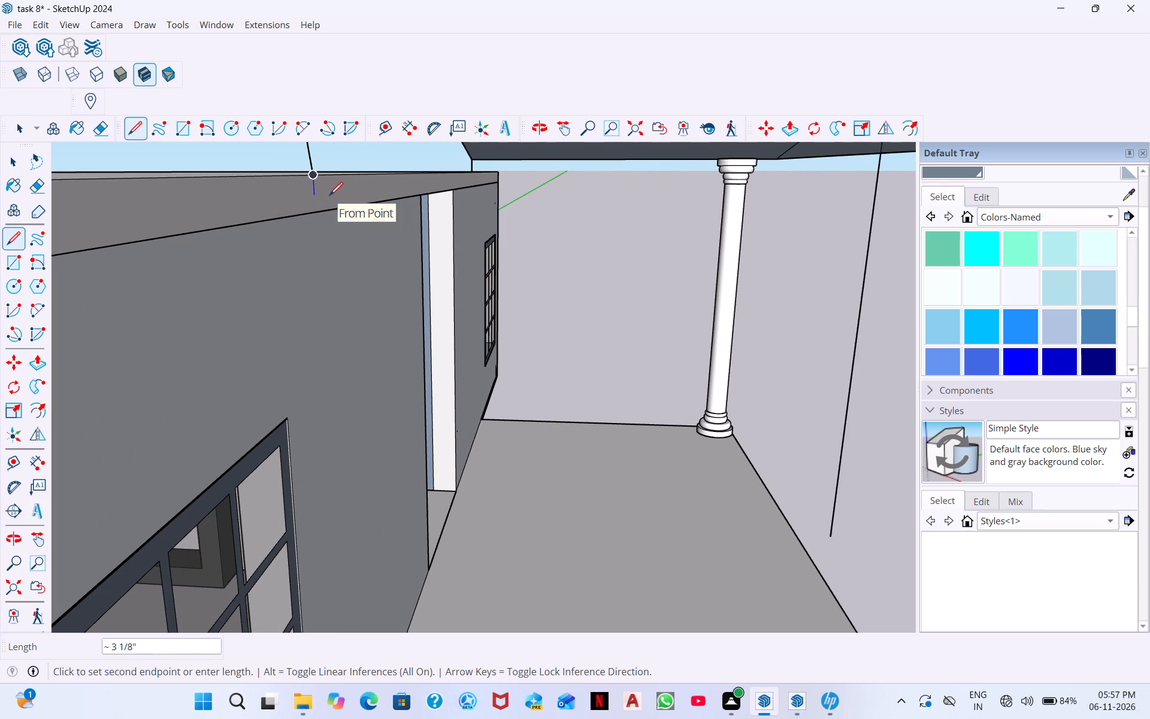
{"action": "key", "text": "Escape"}
Draw a line about 22' across the slab from the foot of the first 6" vertical line, continue it to the opposite porch roof corner, and end it.
{"action": "scroll", "coordinate": [344, 203], "scroll_direction": "down", "scroll_amount": 1}
{"action": "middle_click_drag", "start_coordinate": [353, 293], "coordinate": [394, 371]}
{"action": "scroll", "coordinate": [410, 368], "scroll_direction": "down", "scroll_amount": 8}
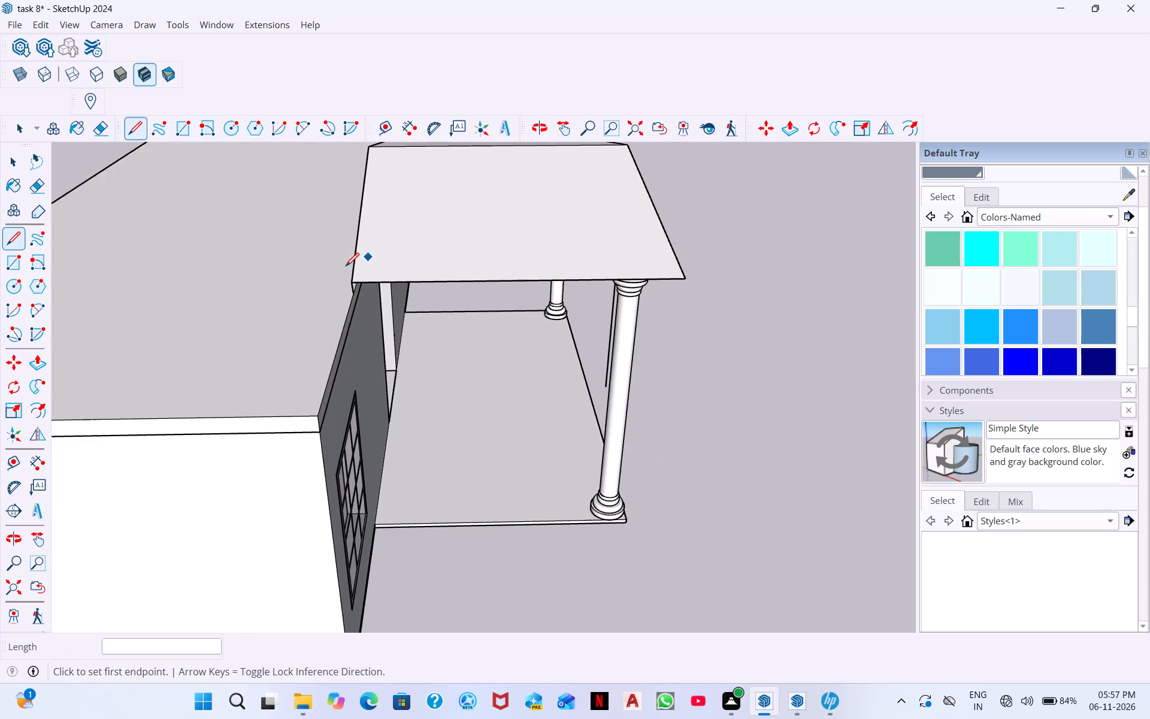
{"action": "middle_click_drag", "start_coordinate": [352, 298], "coordinate": [509, 309]}
{"action": "scroll", "coordinate": [489, 315], "scroll_direction": "down", "scroll_amount": 3}
{"action": "middle_click_drag", "start_coordinate": [420, 288], "coordinate": [601, 358]}
{"action": "scroll", "coordinate": [249, 260], "scroll_direction": "up", "scroll_amount": 3}
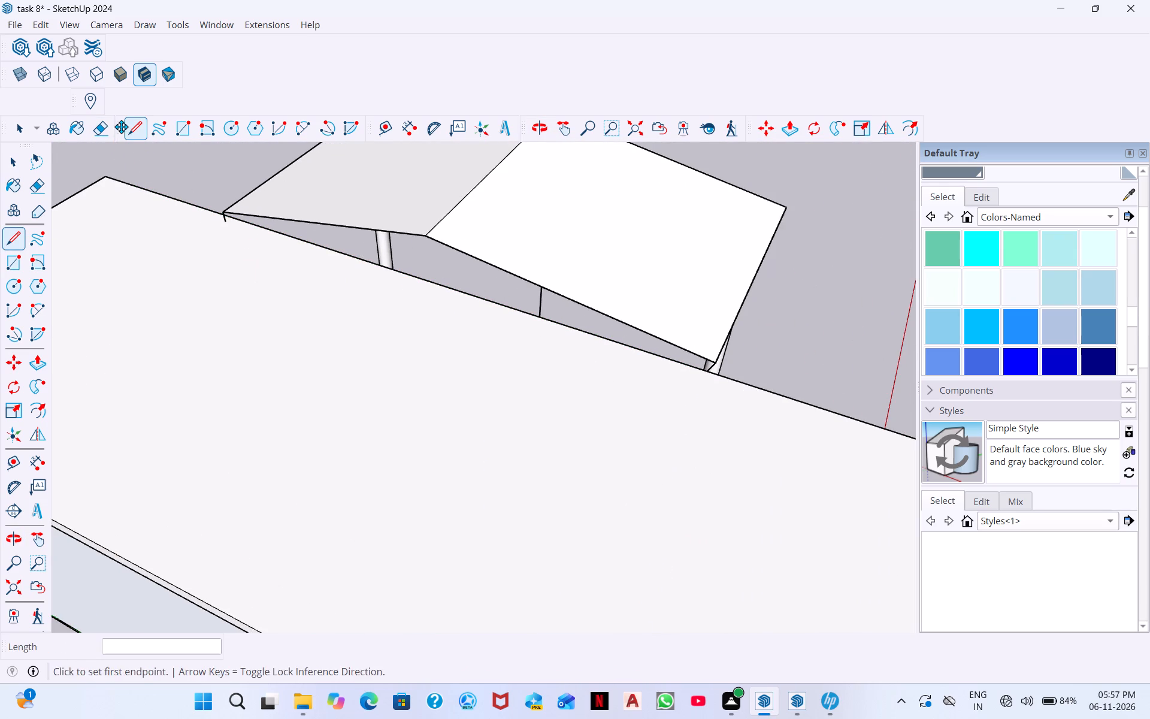
{"action": "left_click", "coordinate": [135, 131]}
{"action": "left_click", "coordinate": [229, 223]}
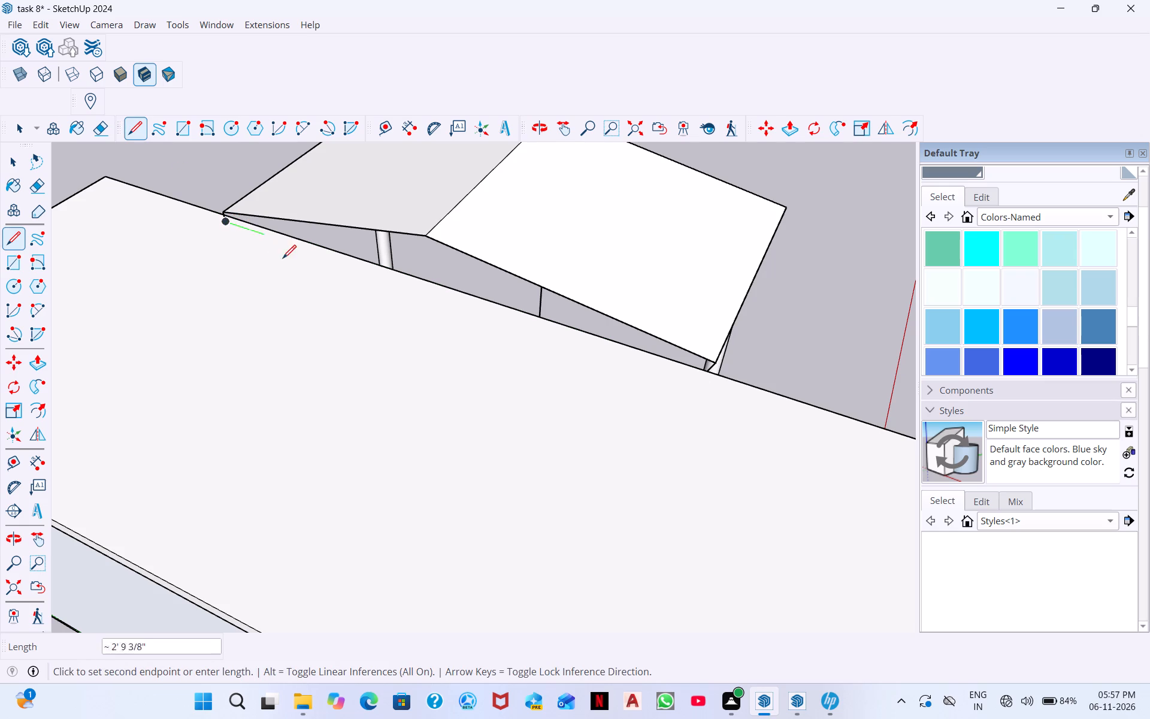
{"action": "left_click", "coordinate": [704, 383]}
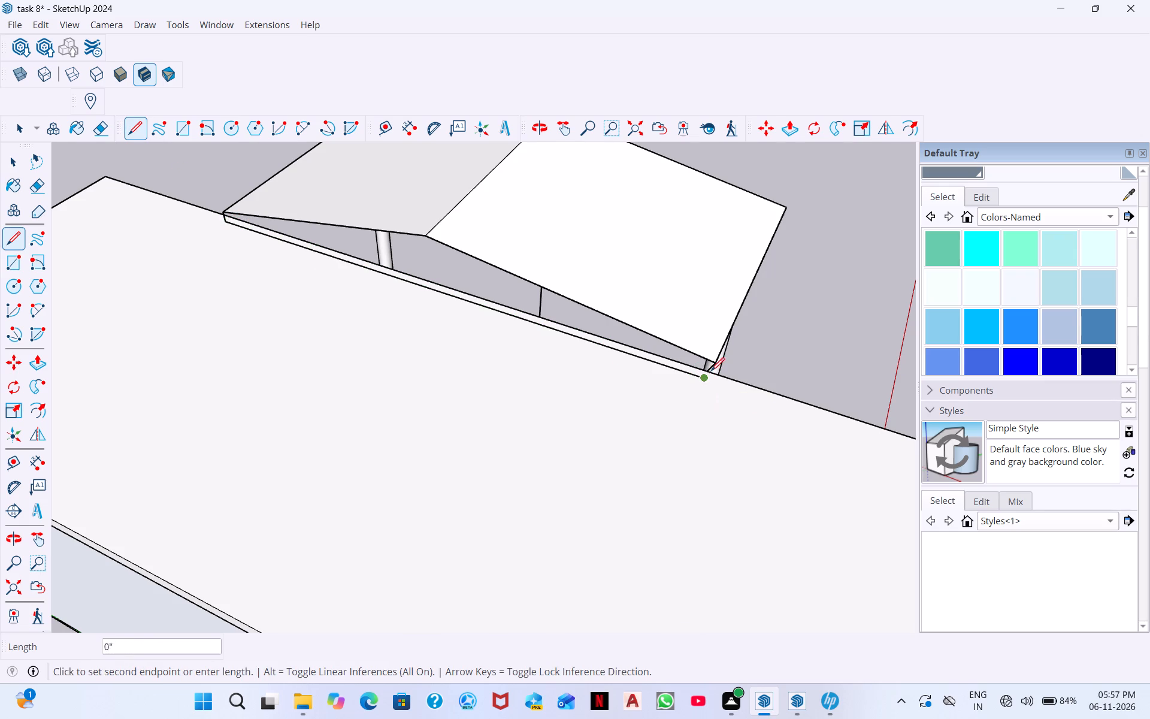
{"action": "left_click", "coordinate": [714, 364]}
{"action": "scroll", "coordinate": [718, 383], "scroll_direction": "down", "scroll_amount": 1}
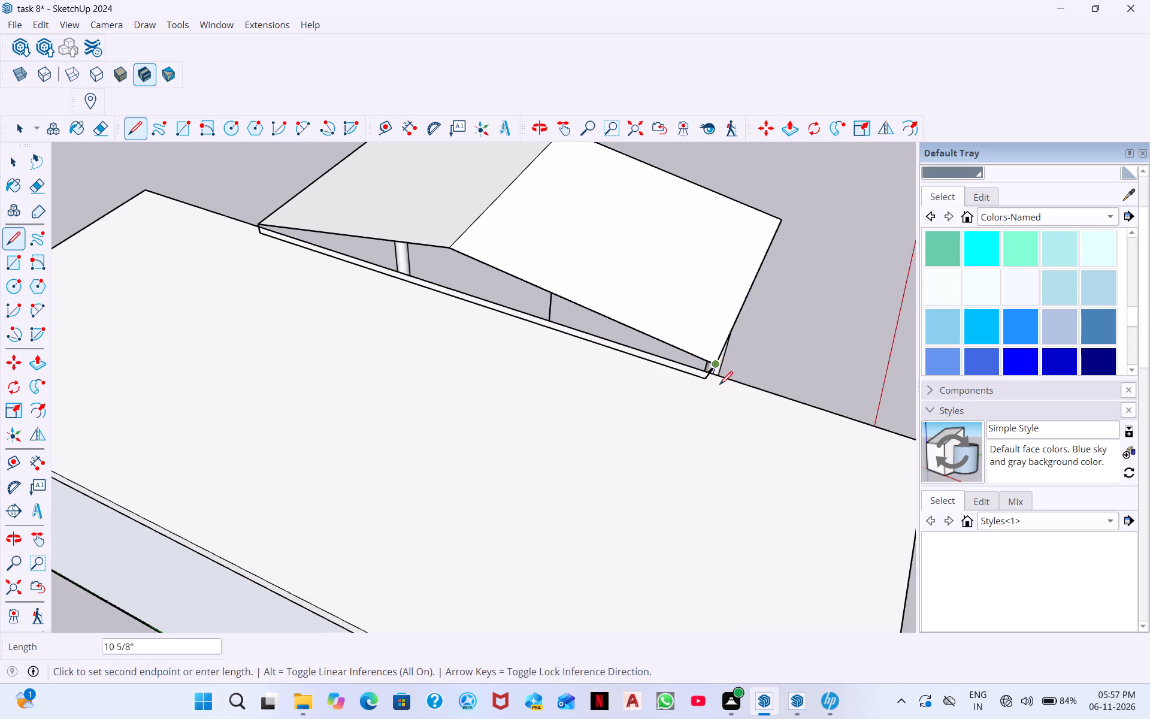
{"action": "middle_click_drag", "start_coordinate": [715, 398], "coordinate": [565, 349]}
{"action": "middle_click_drag", "start_coordinate": [662, 376], "coordinate": [526, 325]}
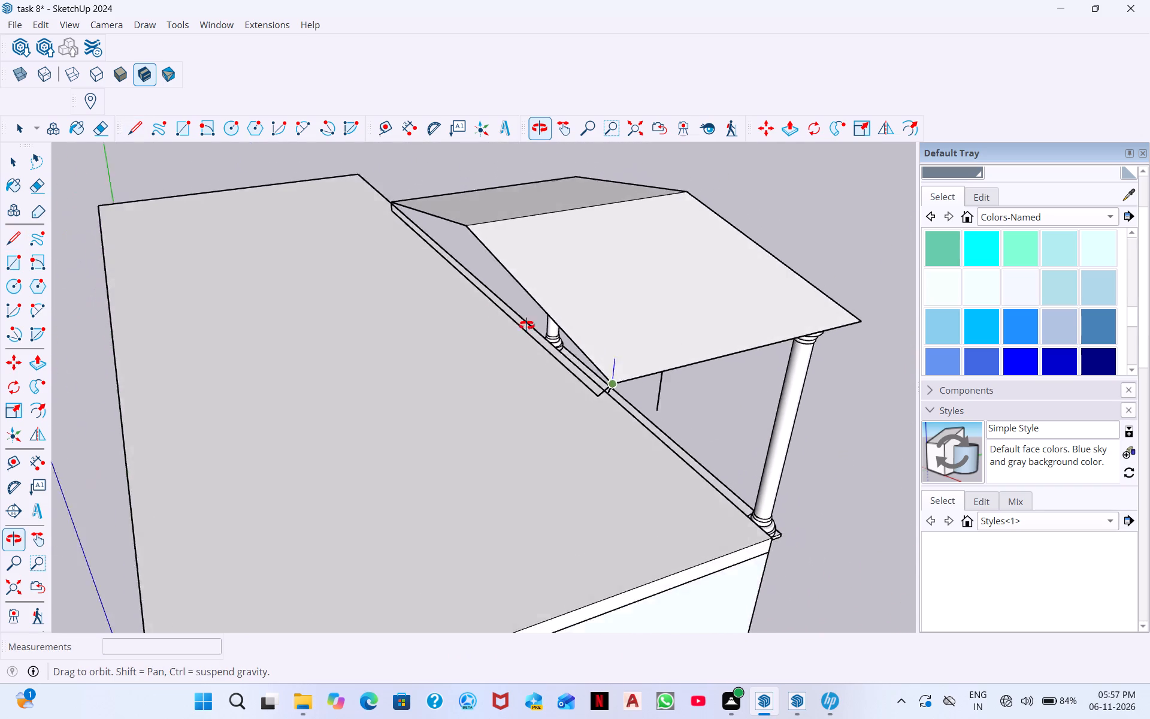
{"action": "middle_click_drag", "start_coordinate": [526, 325], "coordinate": [468, 302]}
{"action": "scroll", "coordinate": [488, 366], "scroll_direction": "up", "scroll_amount": 3}
{"action": "middle_click_drag", "start_coordinate": [446, 344], "coordinate": [477, 364]}
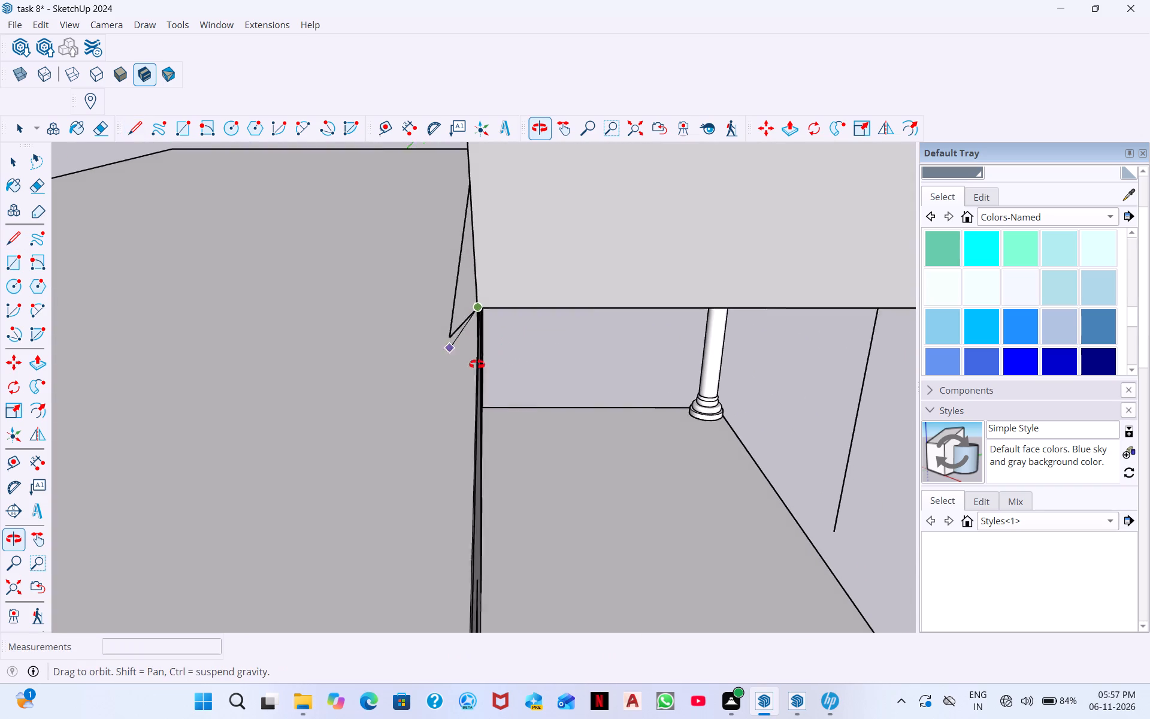
{"action": "middle_click_drag", "start_coordinate": [477, 364], "coordinate": [486, 322]}
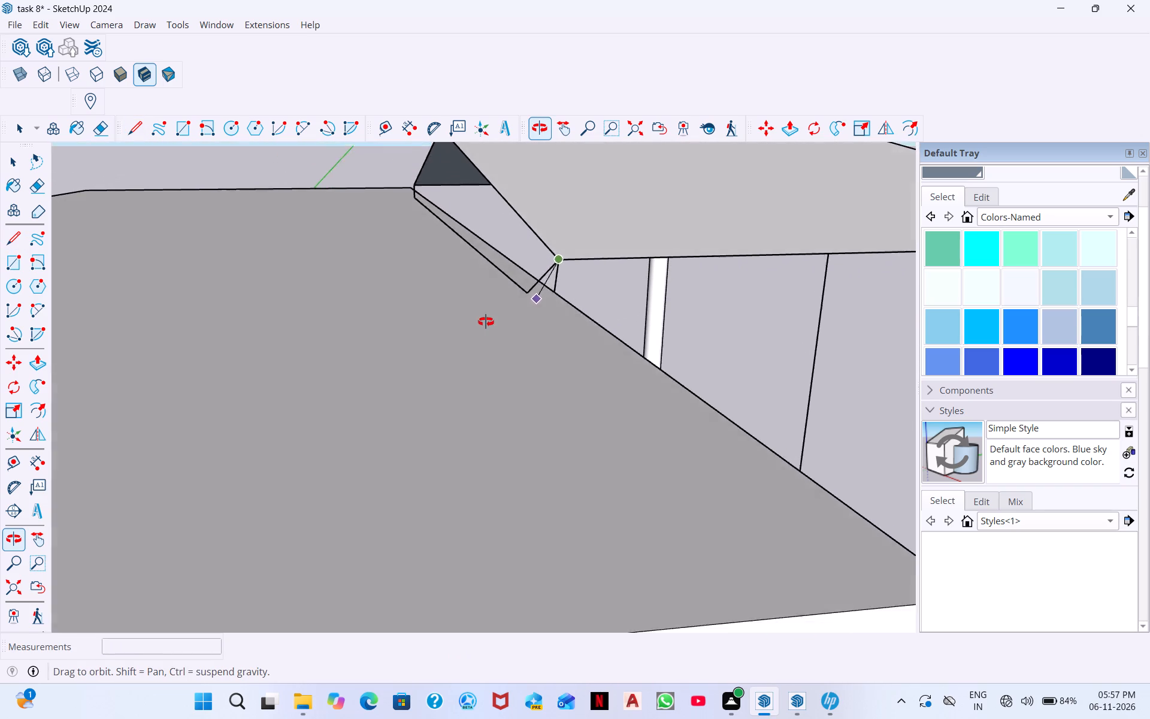
{"action": "middle_click_drag", "start_coordinate": [486, 322], "coordinate": [472, 325]}
{"action": "scroll", "coordinate": [479, 325], "scroll_direction": "down", "scroll_amount": 5}
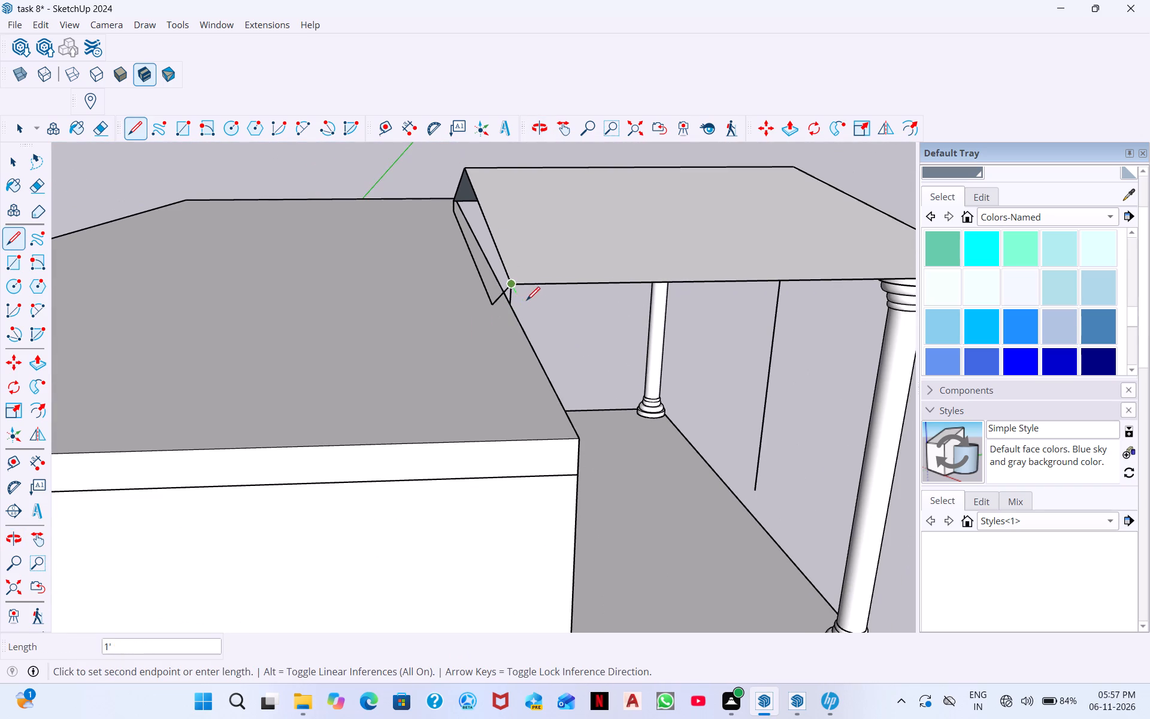
{"action": "scroll", "coordinate": [569, 301], "scroll_direction": "down", "scroll_amount": 4}
{"action": "scroll", "coordinate": [571, 312], "scroll_direction": "up", "scroll_amount": 2}
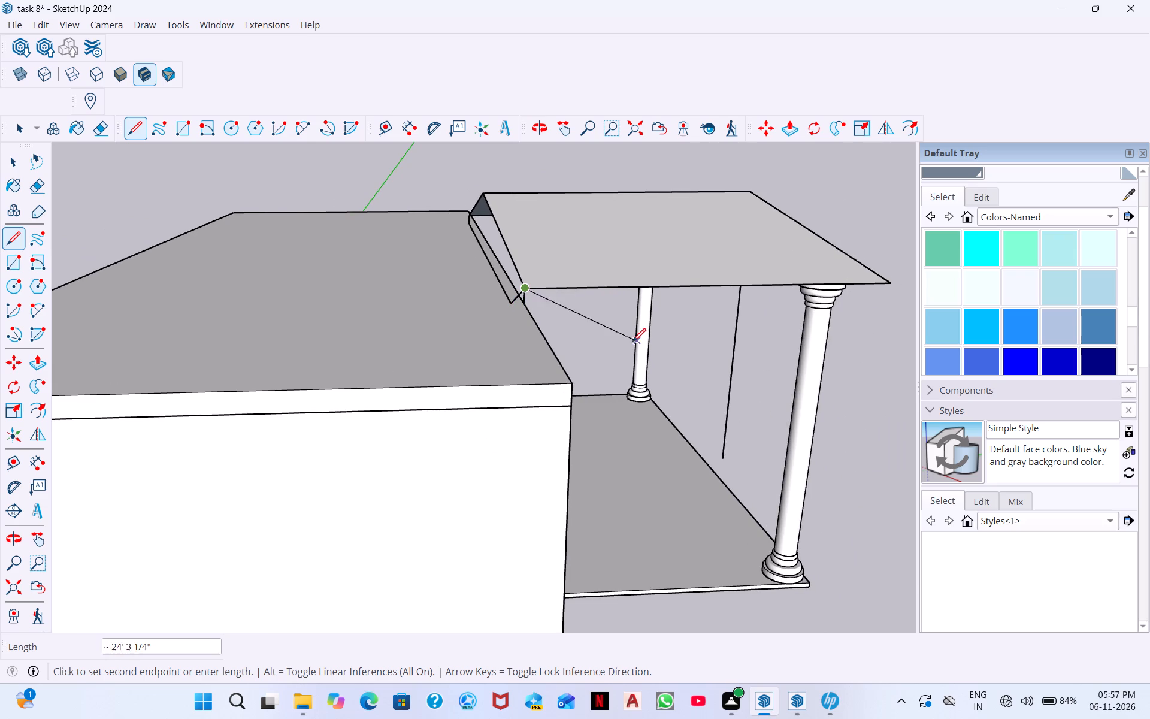
{"action": "key", "text": "Escape"}
Draw a line about 22' 2" between the porch roof's two rear lower corners to close the rear gable face.
{"action": "scroll", "coordinate": [516, 327], "scroll_direction": "up", "scroll_amount": 4}
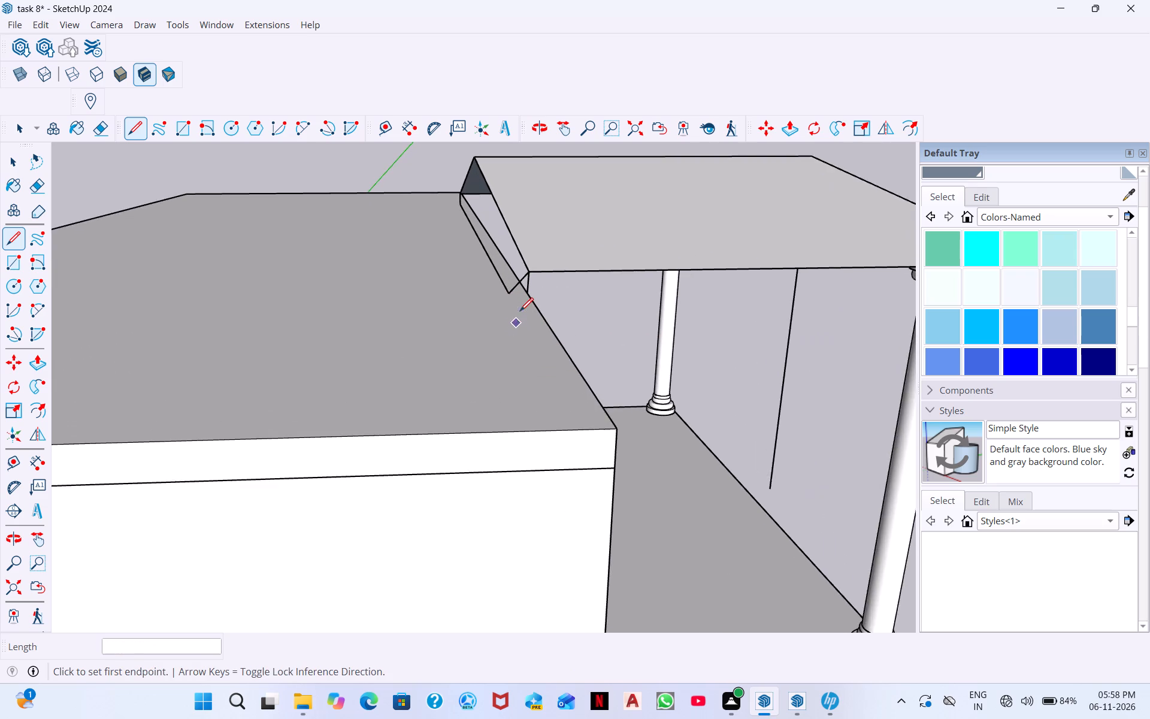
{"action": "scroll", "coordinate": [520, 311], "scroll_direction": "up", "scroll_amount": 17}
{"action": "scroll", "coordinate": [507, 222], "scroll_direction": "down", "scroll_amount": 5}
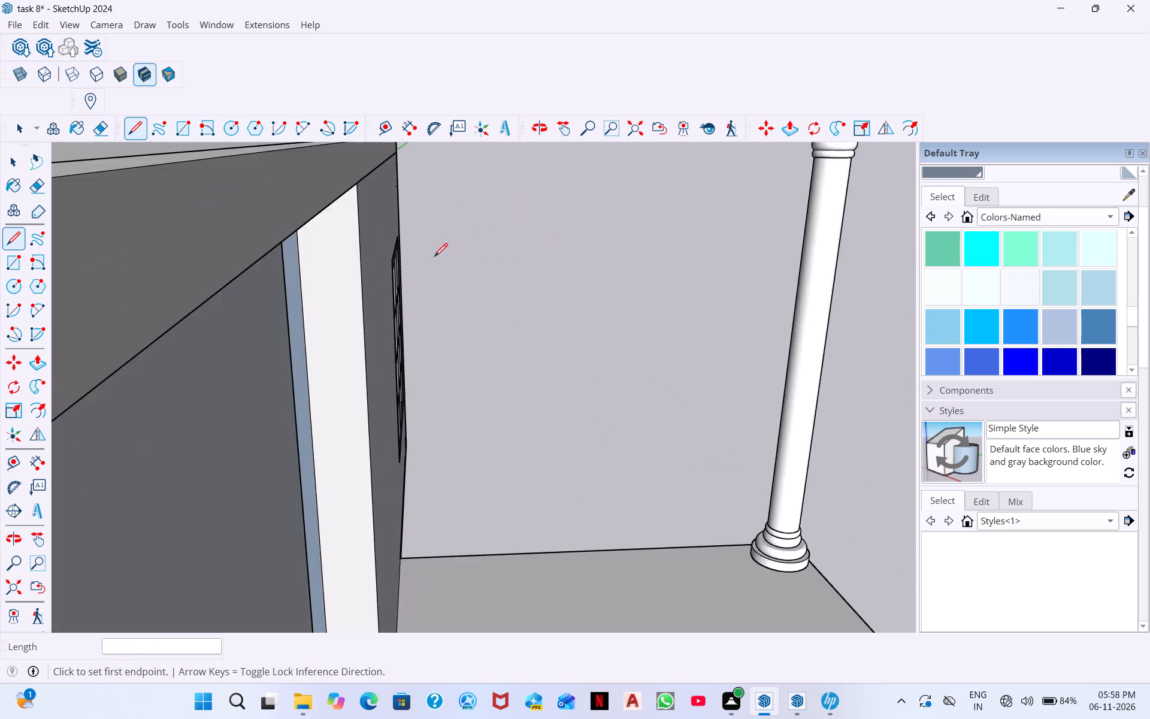
{"action": "scroll", "coordinate": [434, 256], "scroll_direction": "down", "scroll_amount": 7}
{"action": "middle_click_drag", "start_coordinate": [241, 381], "coordinate": [266, 292]}
{"action": "middle_click_drag", "start_coordinate": [241, 366], "coordinate": [247, 355]}
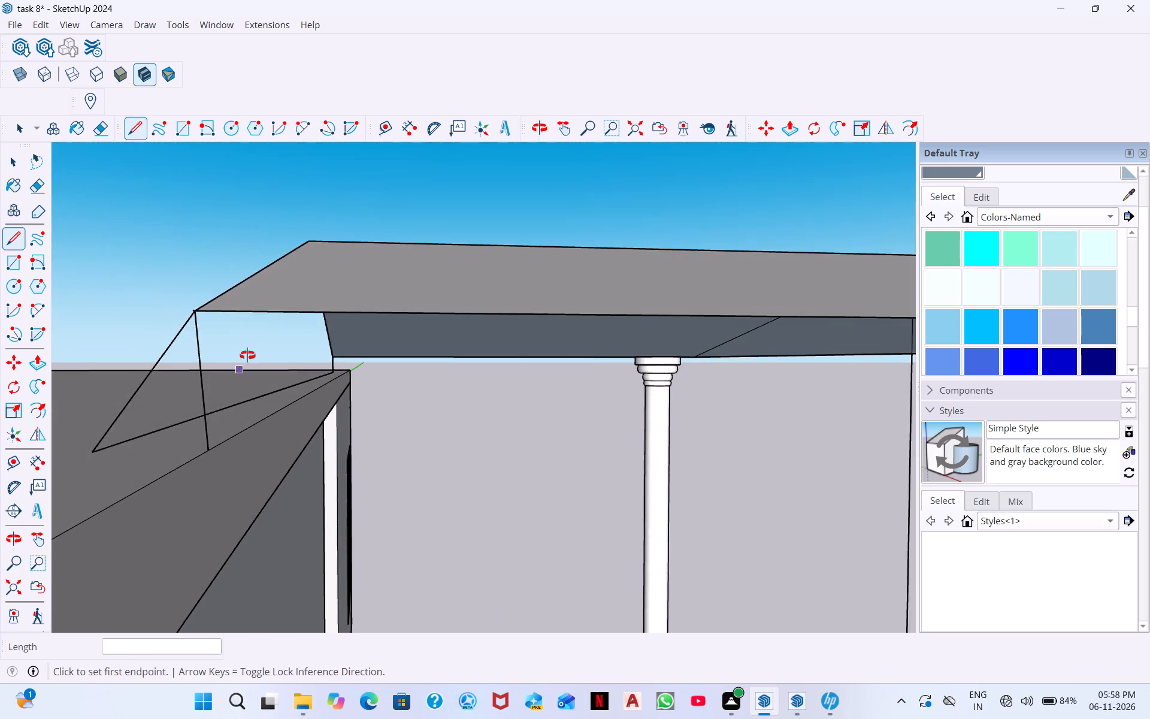
{"action": "middle_click_drag", "start_coordinate": [247, 355], "coordinate": [256, 408]}
{"action": "scroll", "coordinate": [256, 408], "scroll_direction": "down", "scroll_amount": 1}
{"action": "scroll", "coordinate": [276, 425], "scroll_direction": "up", "scroll_amount": 2}
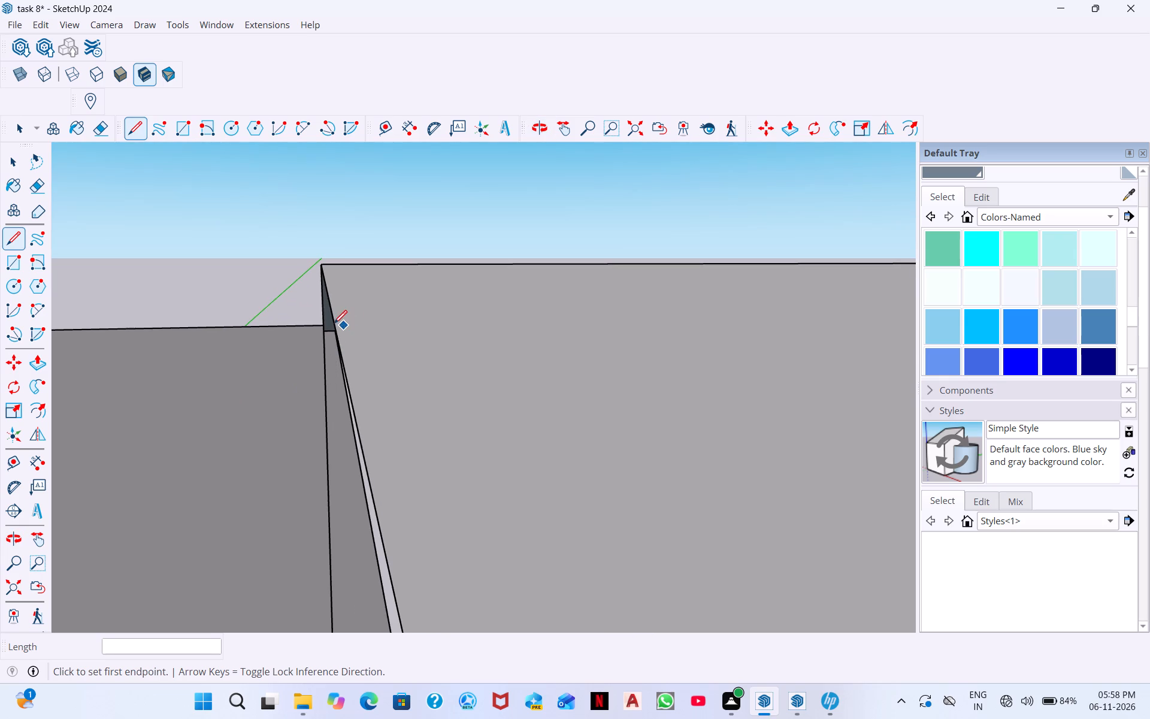
{"action": "left_click_drag", "start_coordinate": [327, 325], "coordinate": [326, 341]}
{"action": "middle_click_drag", "start_coordinate": [344, 575], "coordinate": [362, 507]}
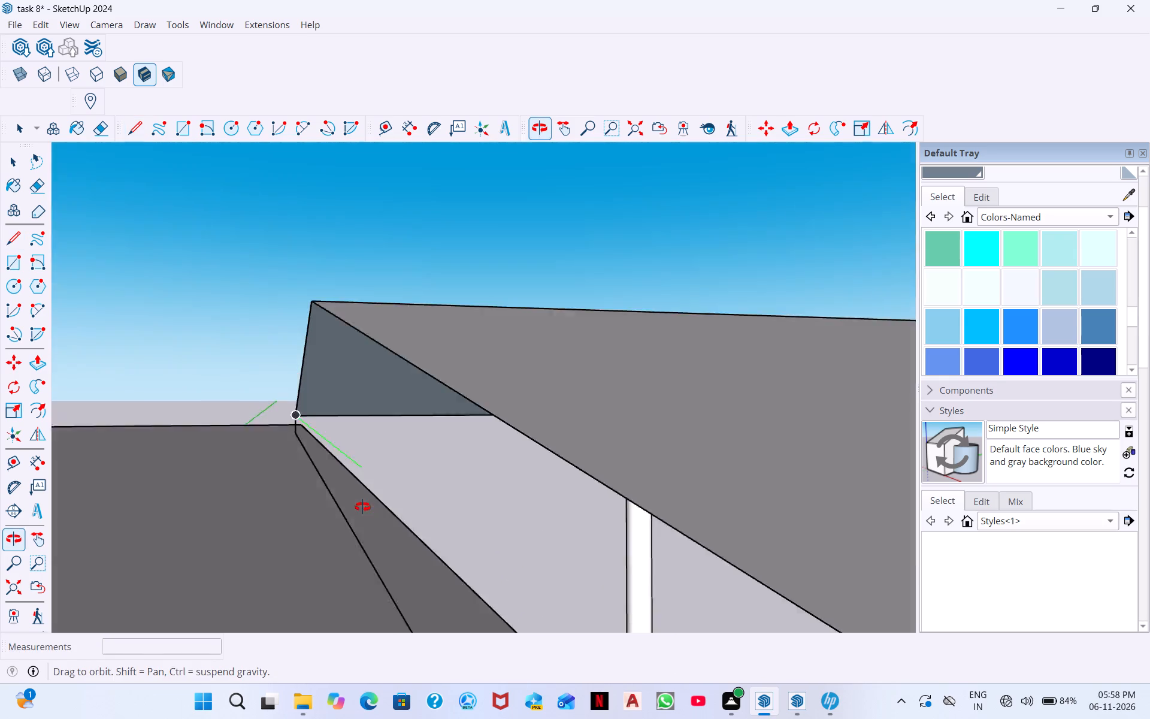
{"action": "middle_click_drag", "start_coordinate": [362, 507], "coordinate": [362, 503]}
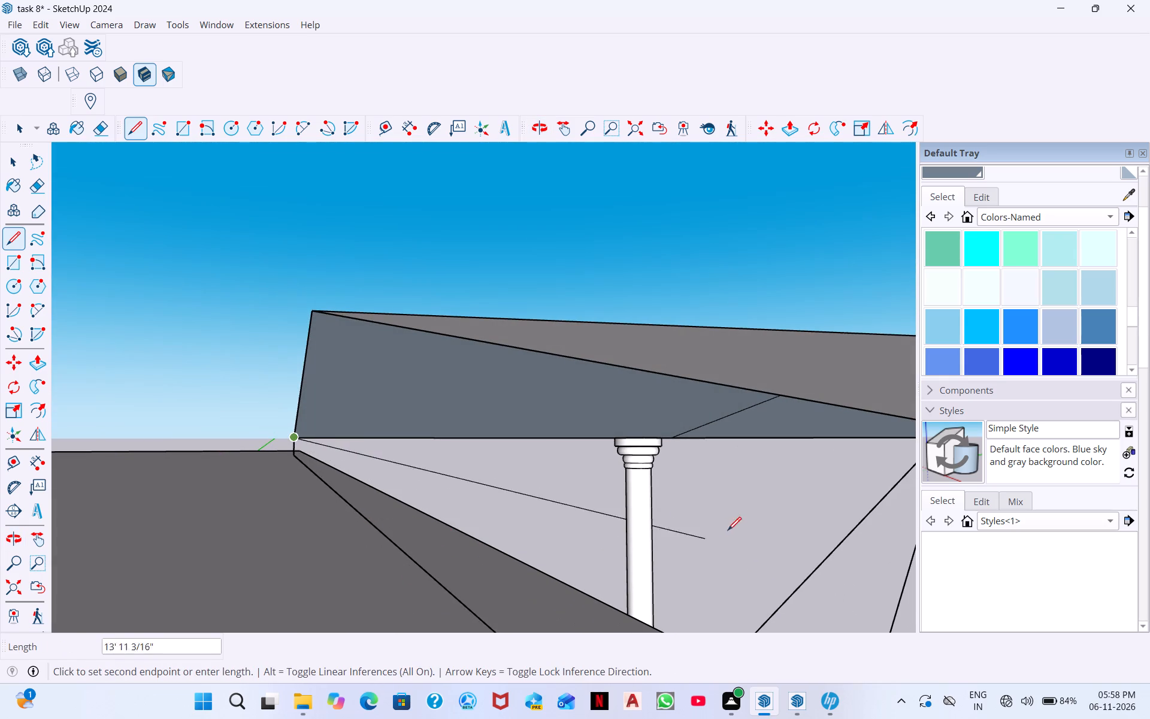
{"action": "scroll", "coordinate": [896, 453], "scroll_direction": "down", "scroll_amount": 2}
{"action": "scroll", "coordinate": [868, 454], "scroll_direction": "up", "scroll_amount": 1}
{"action": "scroll", "coordinate": [868, 429], "scroll_direction": "down", "scroll_amount": 4}
{"action": "left_click", "coordinate": [900, 446]}
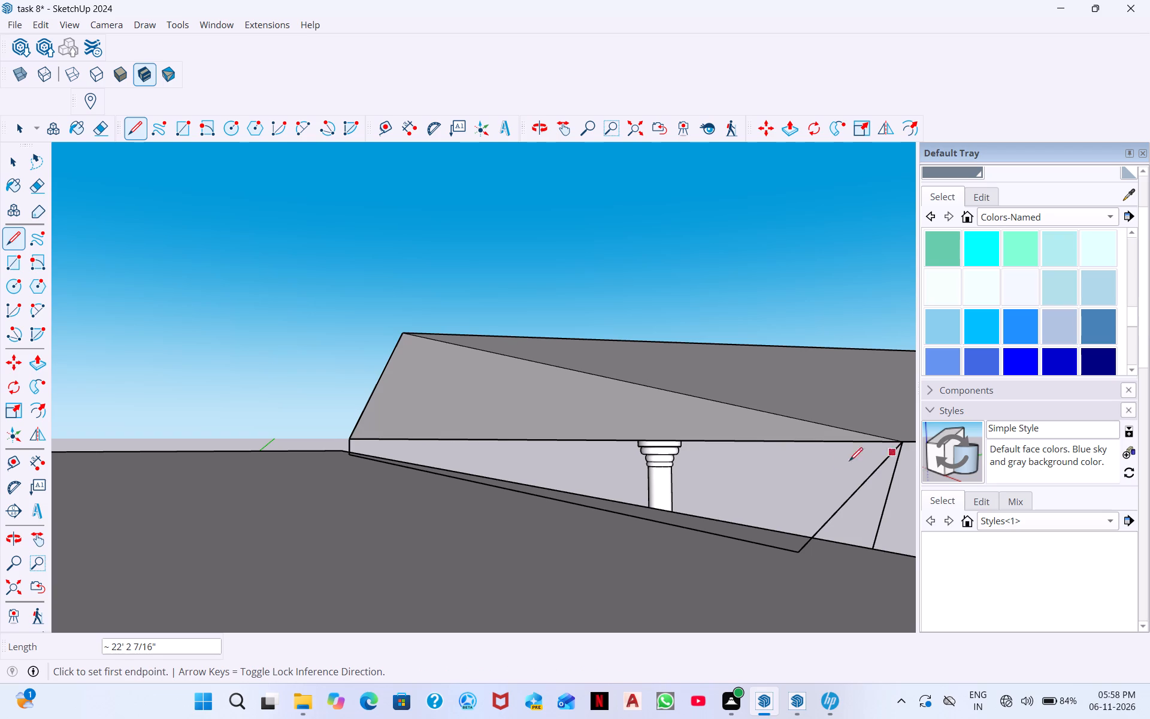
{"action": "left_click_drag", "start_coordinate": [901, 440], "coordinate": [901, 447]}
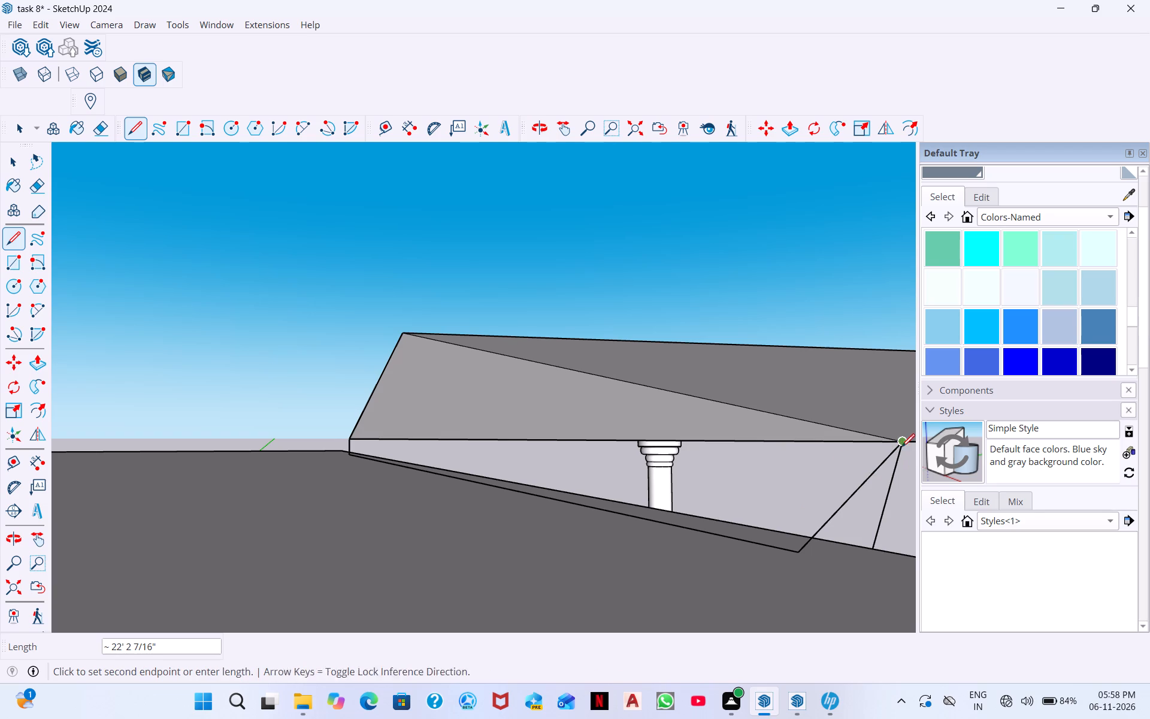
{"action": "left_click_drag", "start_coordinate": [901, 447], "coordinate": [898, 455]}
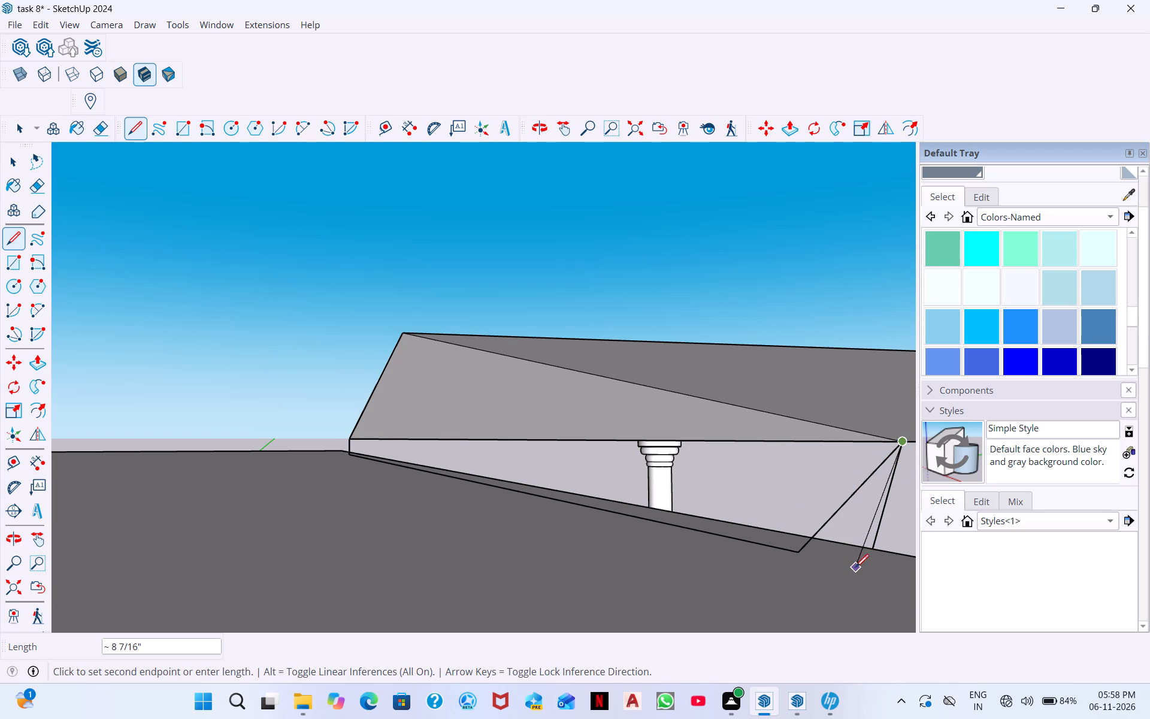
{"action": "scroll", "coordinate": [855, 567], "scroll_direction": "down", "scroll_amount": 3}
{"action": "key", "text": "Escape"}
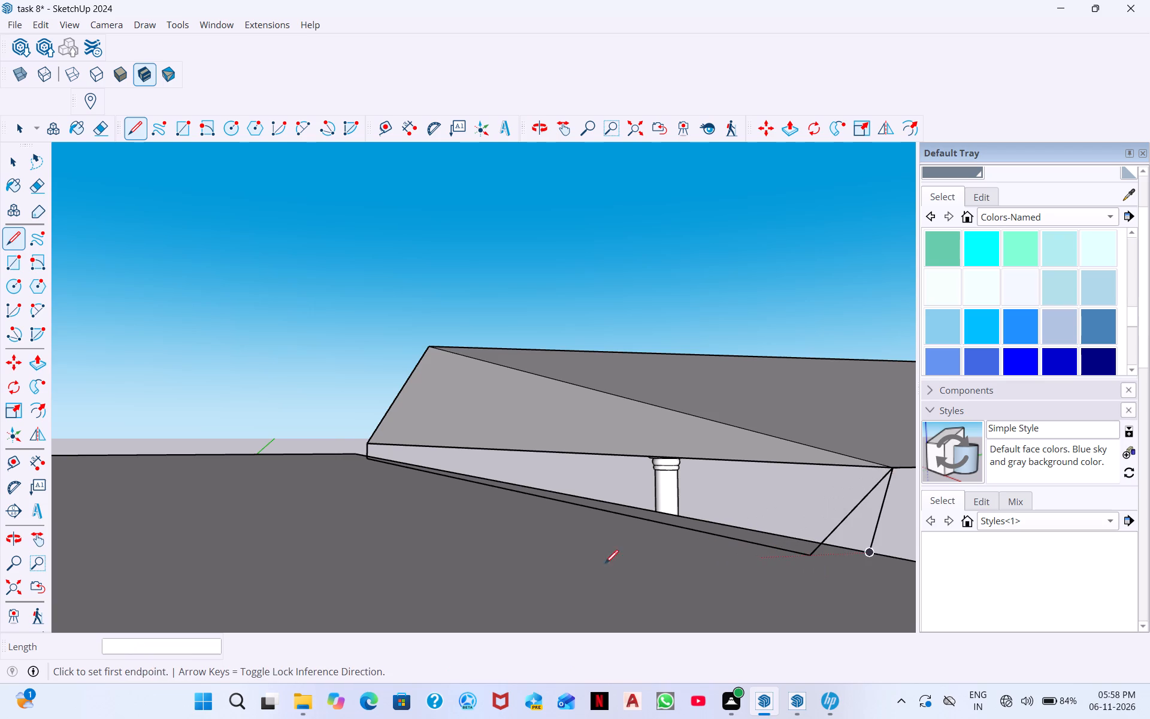
Erase the short line dropping from the porch roof's rear lower corner and the long line across the roof slab.
{"action": "scroll", "coordinate": [551, 564], "scroll_direction": "down", "scroll_amount": 3}
{"action": "middle_click_drag", "start_coordinate": [775, 681], "coordinate": [882, 627]}
{"action": "middle_click_drag", "start_coordinate": [572, 521], "coordinate": [822, 525]}
{"action": "scroll", "coordinate": [458, 451], "scroll_direction": "down", "scroll_amount": 2}
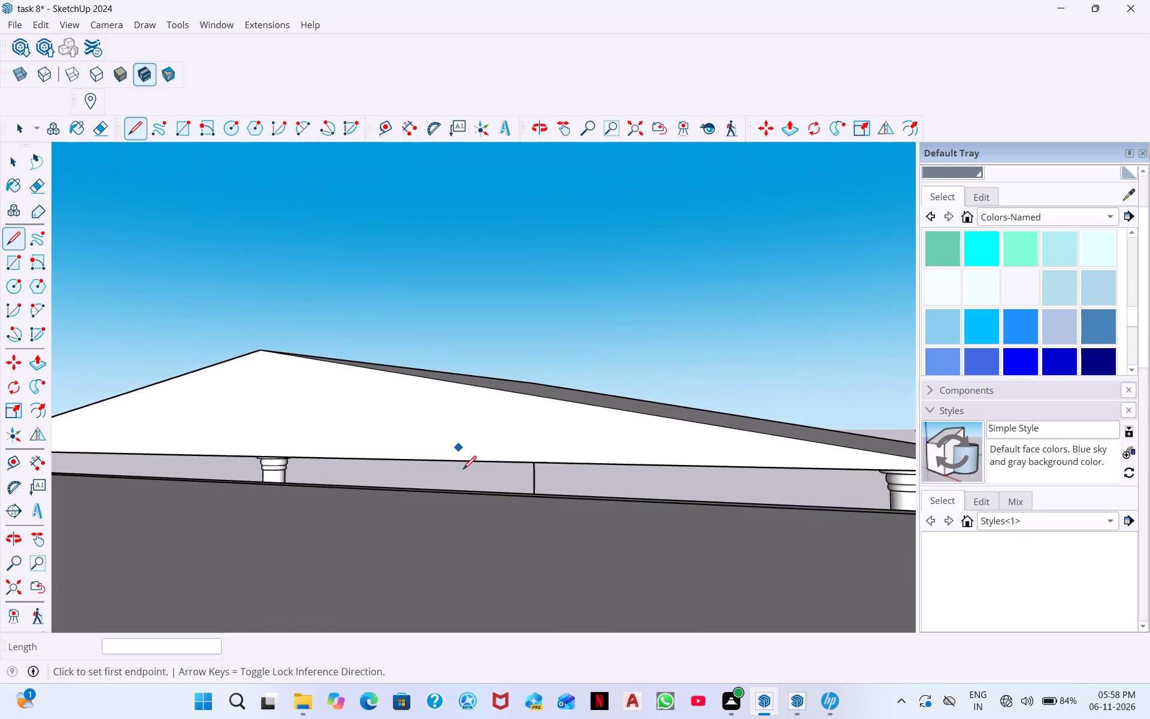
{"action": "scroll", "coordinate": [463, 469], "scroll_direction": "down", "scroll_amount": 6}
{"action": "middle_click_drag", "start_coordinate": [412, 528], "coordinate": [561, 645]}
{"action": "scroll", "coordinate": [124, 240], "scroll_direction": "down", "scroll_amount": 5}
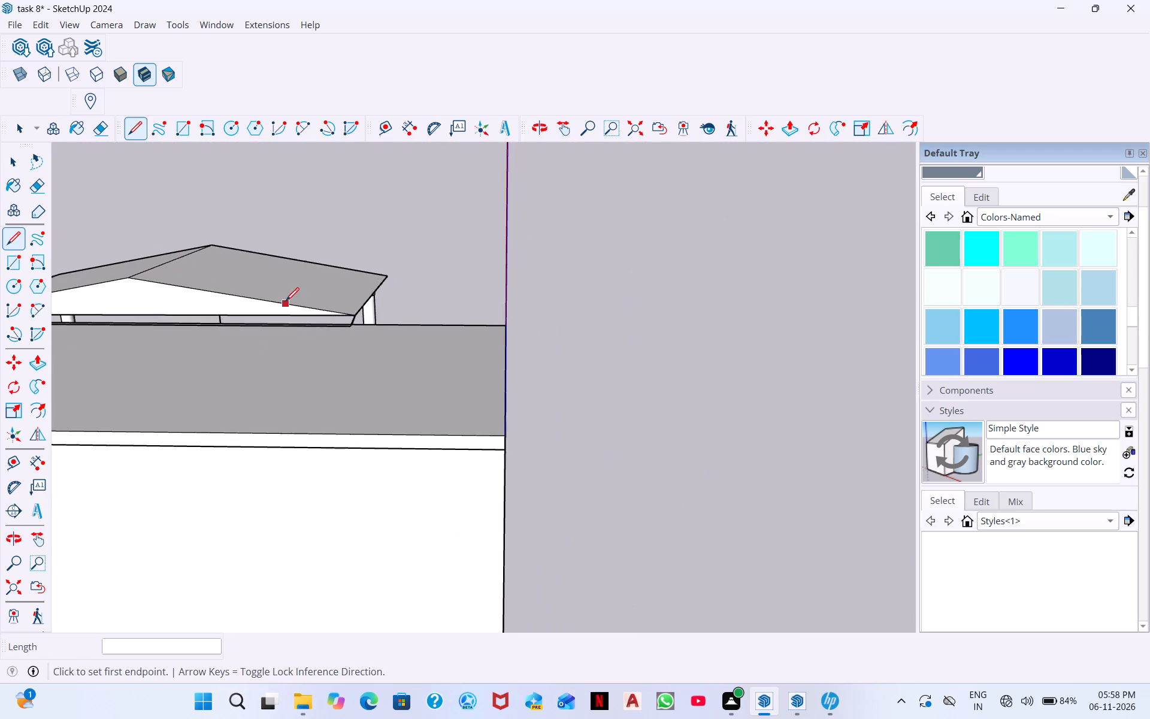
{"action": "middle_click_drag", "start_coordinate": [295, 340], "coordinate": [397, 482]}
{"action": "middle_click_drag", "start_coordinate": [258, 431], "coordinate": [258, 491]}
{"action": "scroll", "coordinate": [201, 440], "scroll_direction": "up", "scroll_amount": 3}
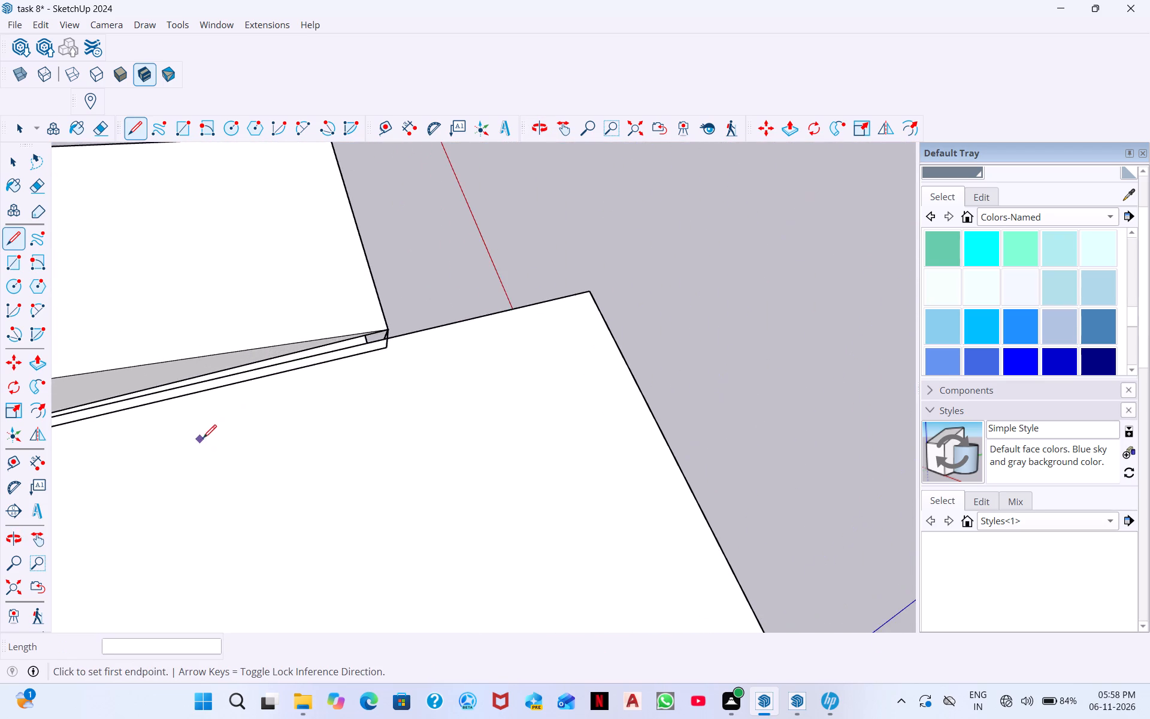
{"action": "scroll", "coordinate": [316, 373], "scroll_direction": "up", "scroll_amount": 4}
{"action": "scroll", "coordinate": [449, 322], "scroll_direction": "up", "scroll_amount": 4}
{"action": "middle_click_drag", "start_coordinate": [438, 330], "coordinate": [356, 306]}
{"action": "scroll", "coordinate": [437, 331], "scroll_direction": "up", "scroll_amount": 1}
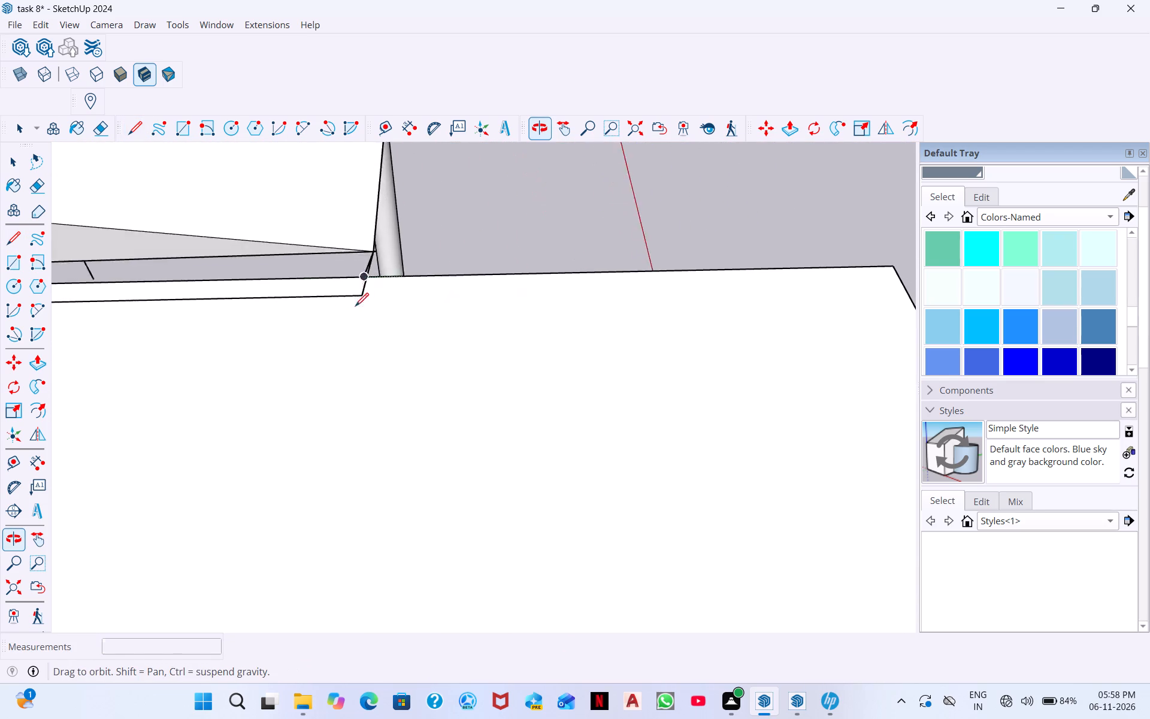
{"action": "scroll", "coordinate": [161, 255], "scroll_direction": "down", "scroll_amount": 8}
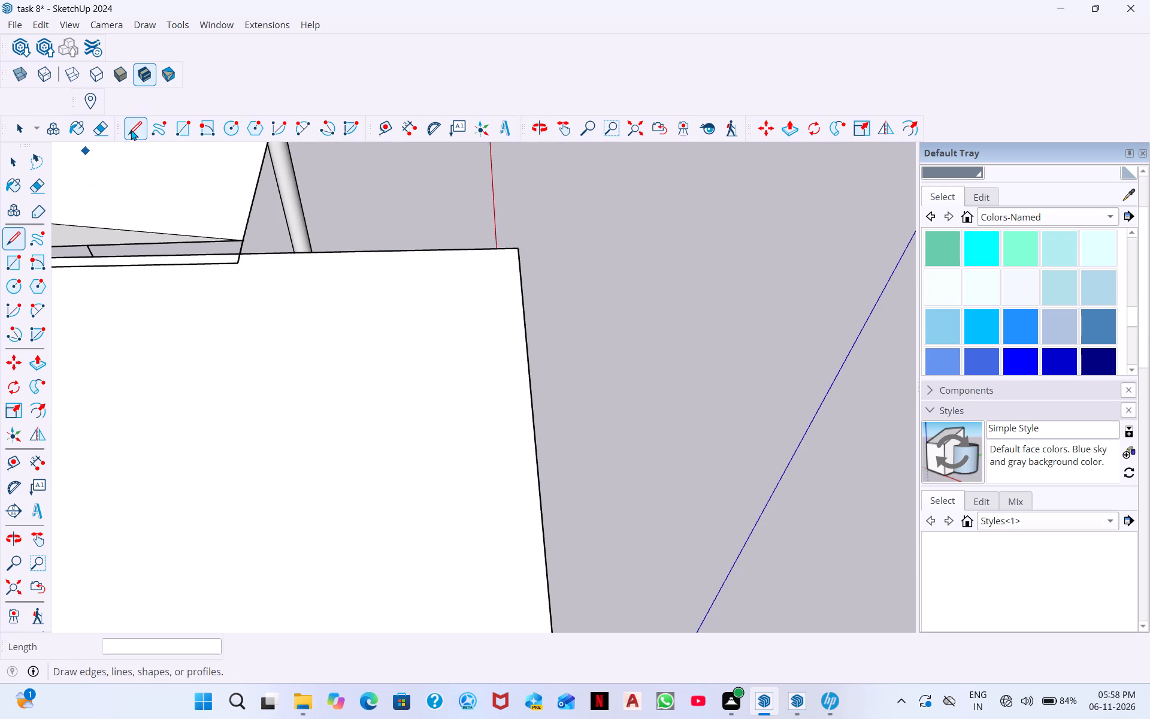
{"action": "left_click", "coordinate": [98, 132]}
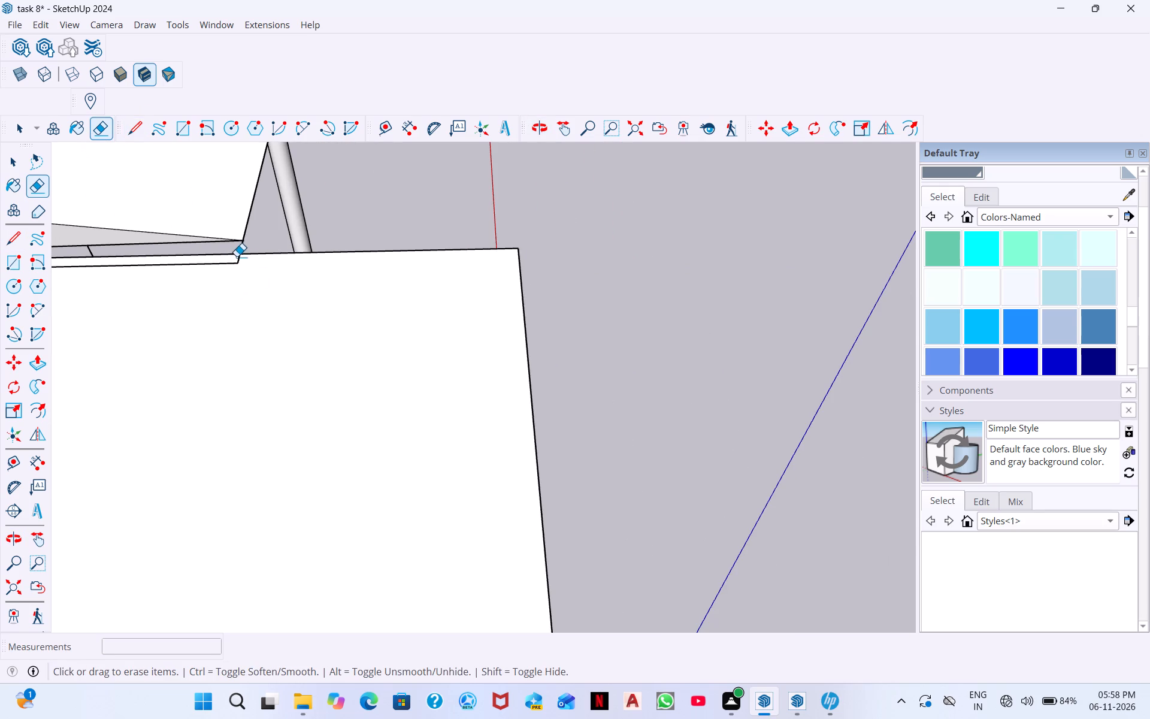
{"action": "left_click", "coordinate": [241, 250]}
{"action": "scroll", "coordinate": [228, 262], "scroll_direction": "up", "scroll_amount": 4}
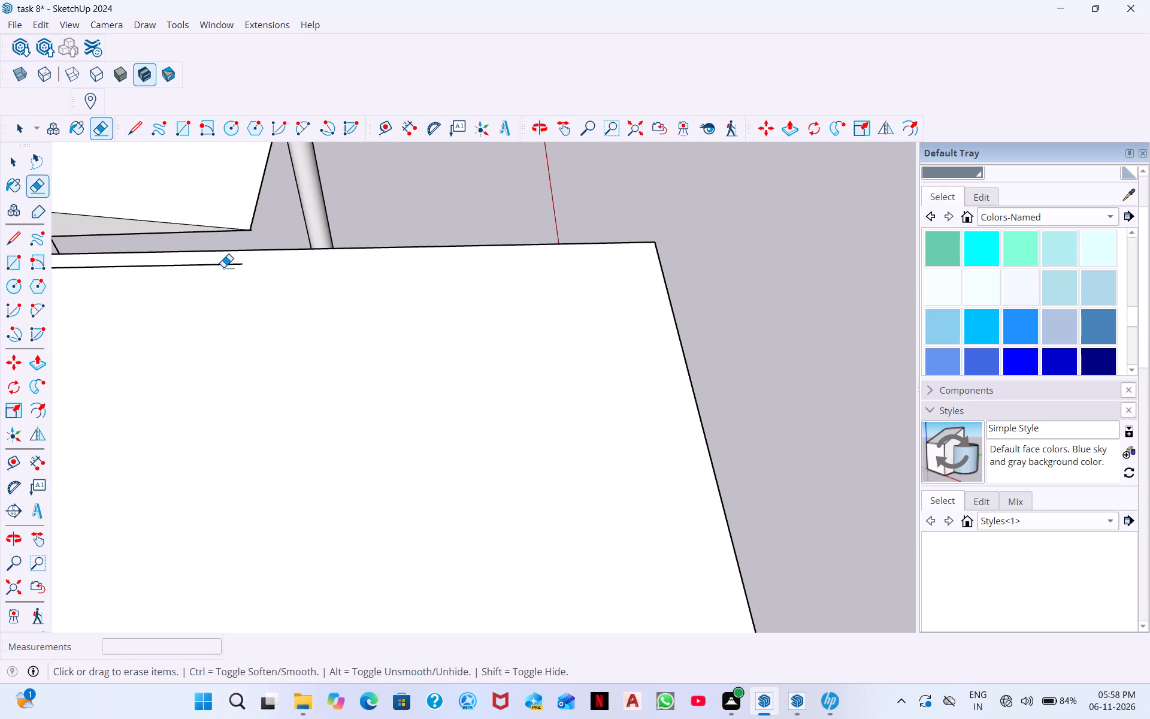
{"action": "left_click", "coordinate": [223, 267]}
Erase the remaining 6" vertical line at the porch roof's opposite rear lower corner.
{"action": "scroll", "coordinate": [219, 270], "scroll_direction": "down", "scroll_amount": 9}
{"action": "middle_click_drag", "start_coordinate": [173, 338], "coordinate": [145, 368]}
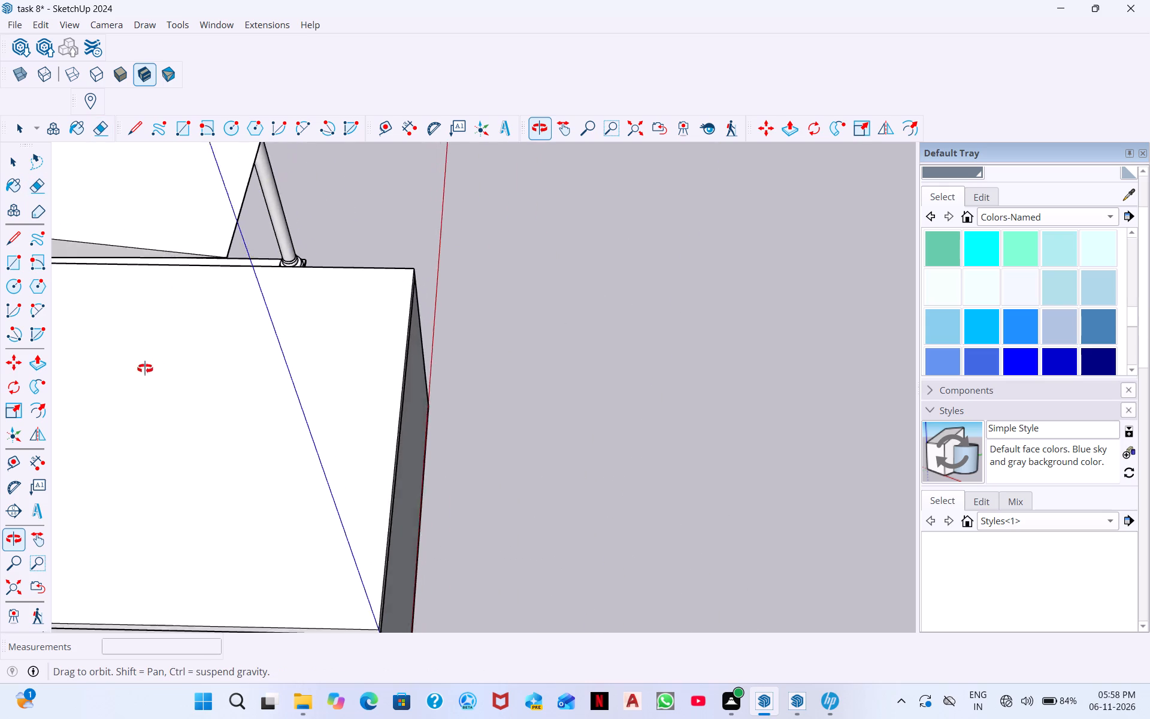
{"action": "middle_click_drag", "start_coordinate": [145, 368], "coordinate": [38, 368]}
{"action": "scroll", "coordinate": [27, 271], "scroll_direction": "down", "scroll_amount": 8}
{"action": "middle_click_drag", "start_coordinate": [41, 235], "coordinate": [146, 263]}
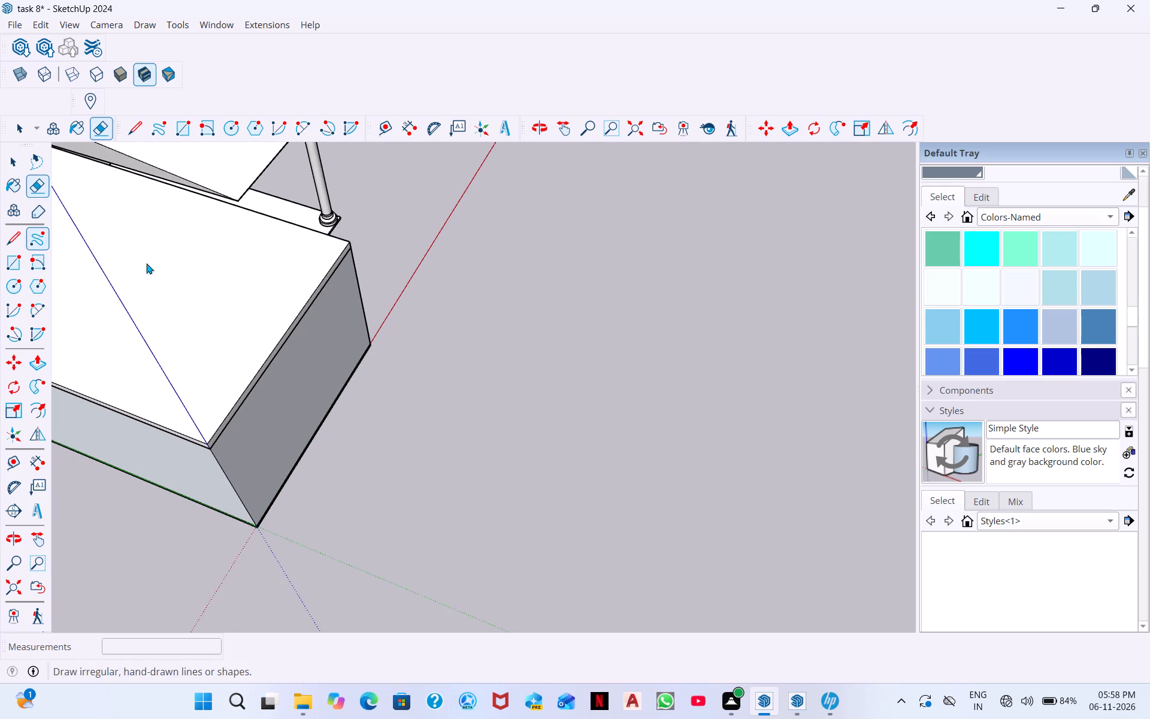
{"action": "middle_click_drag", "start_coordinate": [146, 263], "coordinate": [180, 254]}
{"action": "middle_click_drag", "start_coordinate": [241, 248], "coordinate": [111, 263]}
{"action": "scroll", "coordinate": [123, 191], "scroll_direction": "down", "scroll_amount": 6}
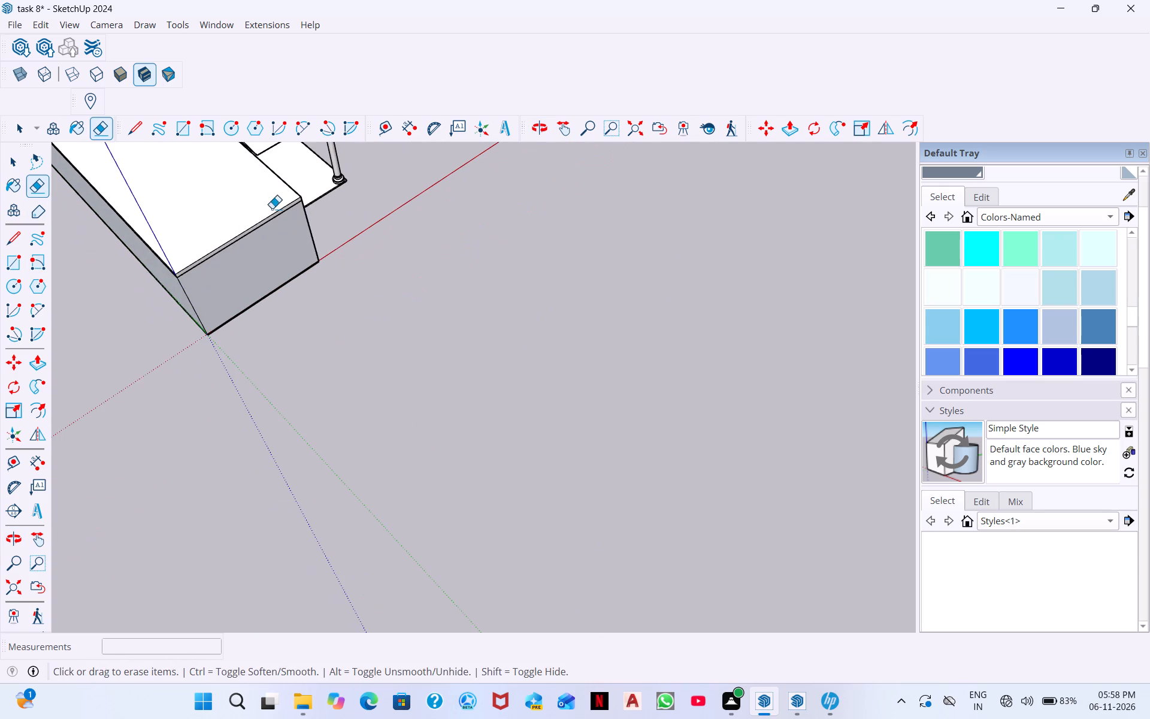
{"action": "left_click", "coordinate": [640, 130]}
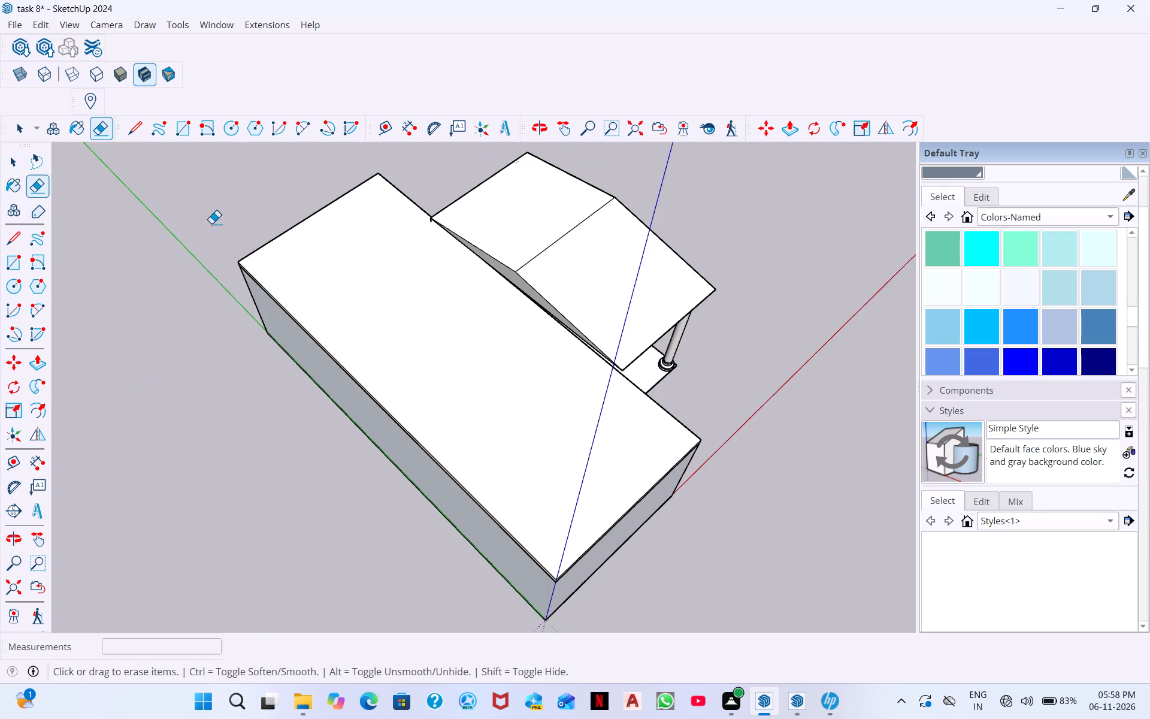
{"action": "scroll", "coordinate": [211, 223], "scroll_direction": "down", "scroll_amount": 1}
{"action": "middle_click_drag", "start_coordinate": [274, 274], "coordinate": [460, 229]}
{"action": "middle_click_drag", "start_coordinate": [388, 282], "coordinate": [408, 195]}
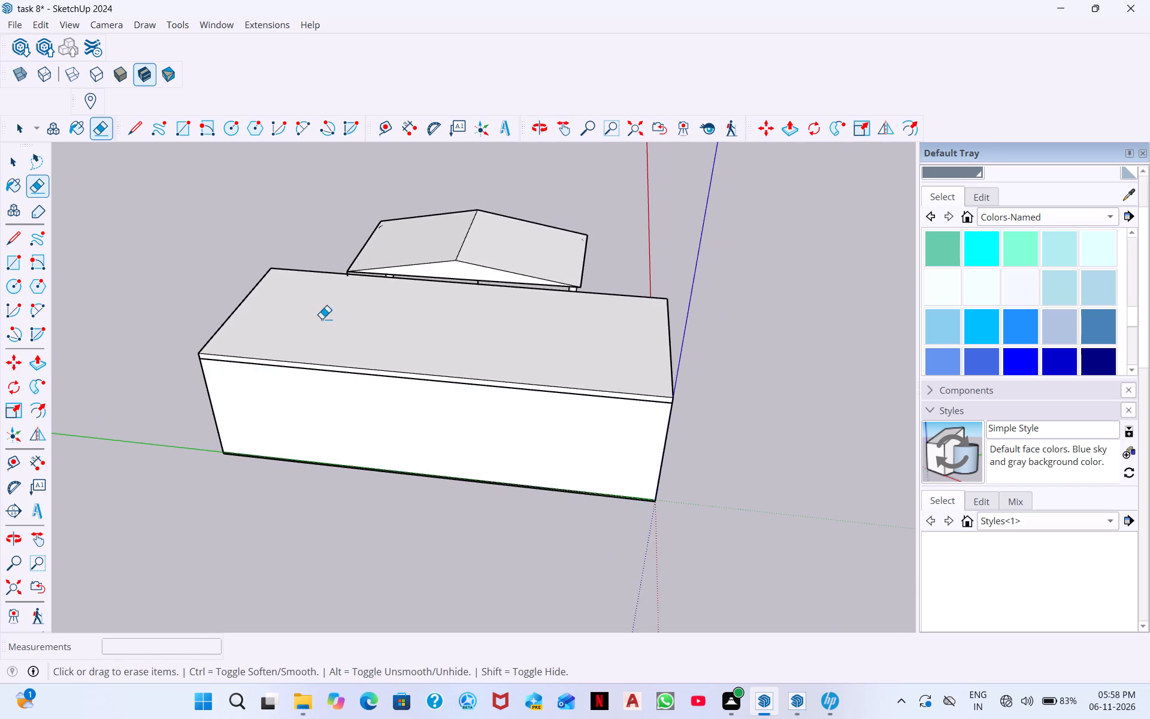
{"action": "scroll", "coordinate": [322, 319], "scroll_direction": "up", "scroll_amount": 16}
{"action": "scroll", "coordinate": [353, 309], "scroll_direction": "up", "scroll_amount": 6}
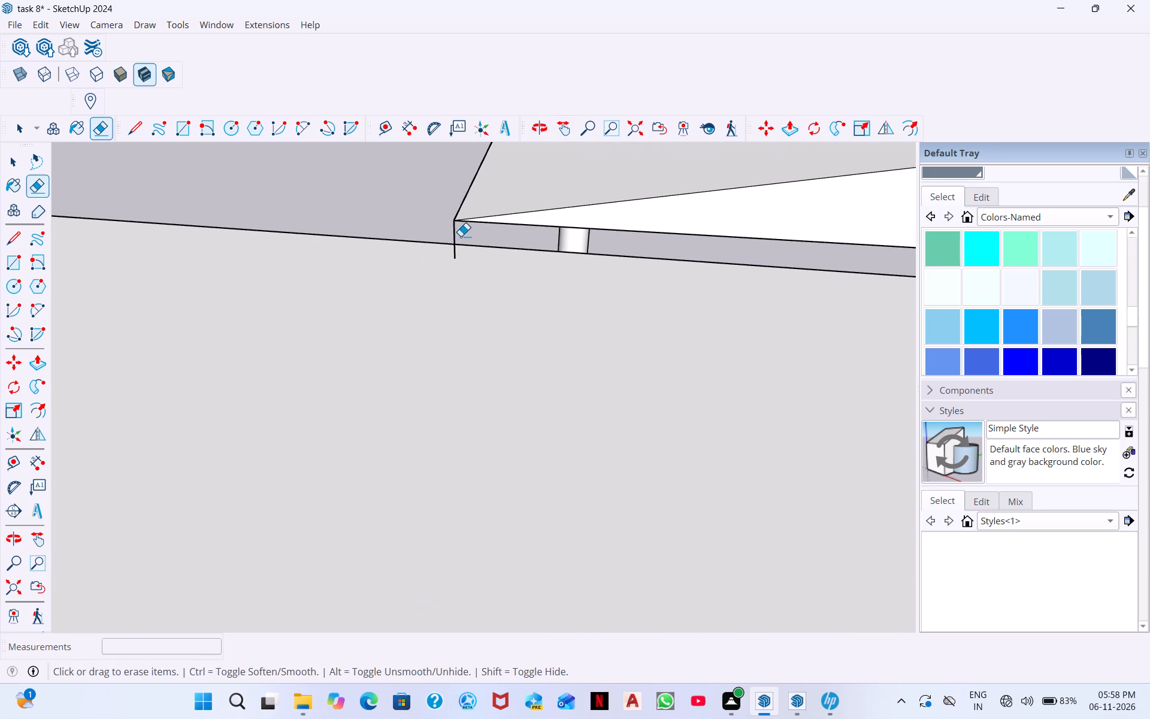
{"action": "left_click", "coordinate": [453, 233]}
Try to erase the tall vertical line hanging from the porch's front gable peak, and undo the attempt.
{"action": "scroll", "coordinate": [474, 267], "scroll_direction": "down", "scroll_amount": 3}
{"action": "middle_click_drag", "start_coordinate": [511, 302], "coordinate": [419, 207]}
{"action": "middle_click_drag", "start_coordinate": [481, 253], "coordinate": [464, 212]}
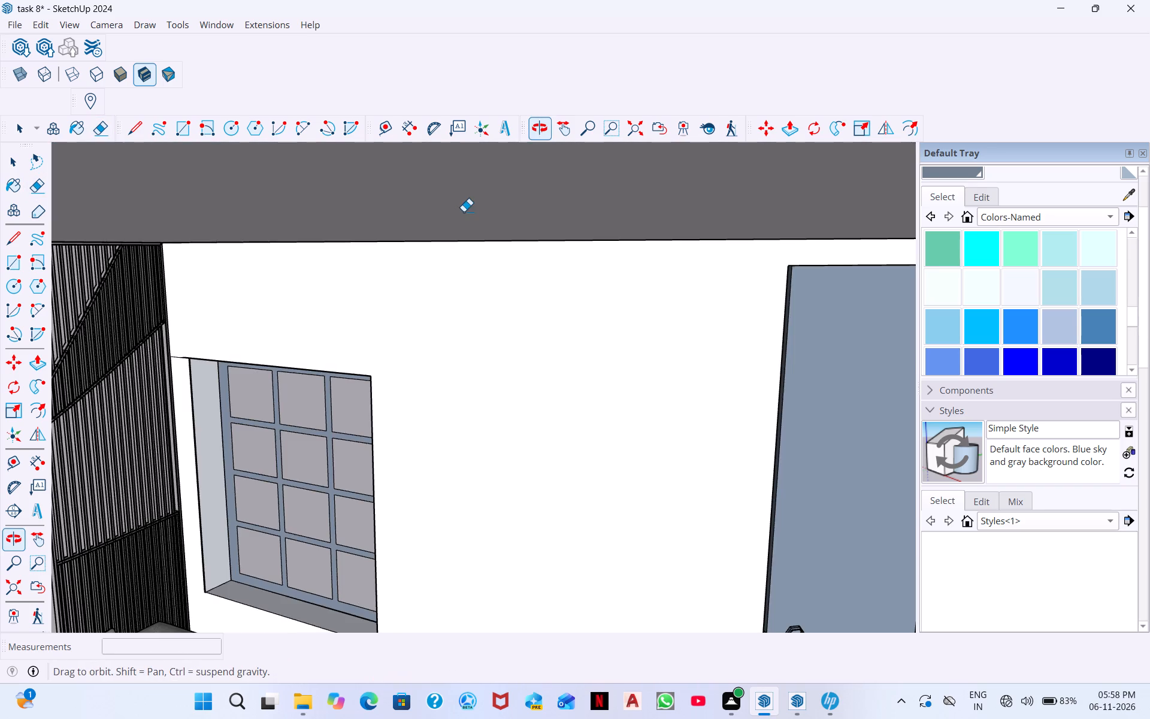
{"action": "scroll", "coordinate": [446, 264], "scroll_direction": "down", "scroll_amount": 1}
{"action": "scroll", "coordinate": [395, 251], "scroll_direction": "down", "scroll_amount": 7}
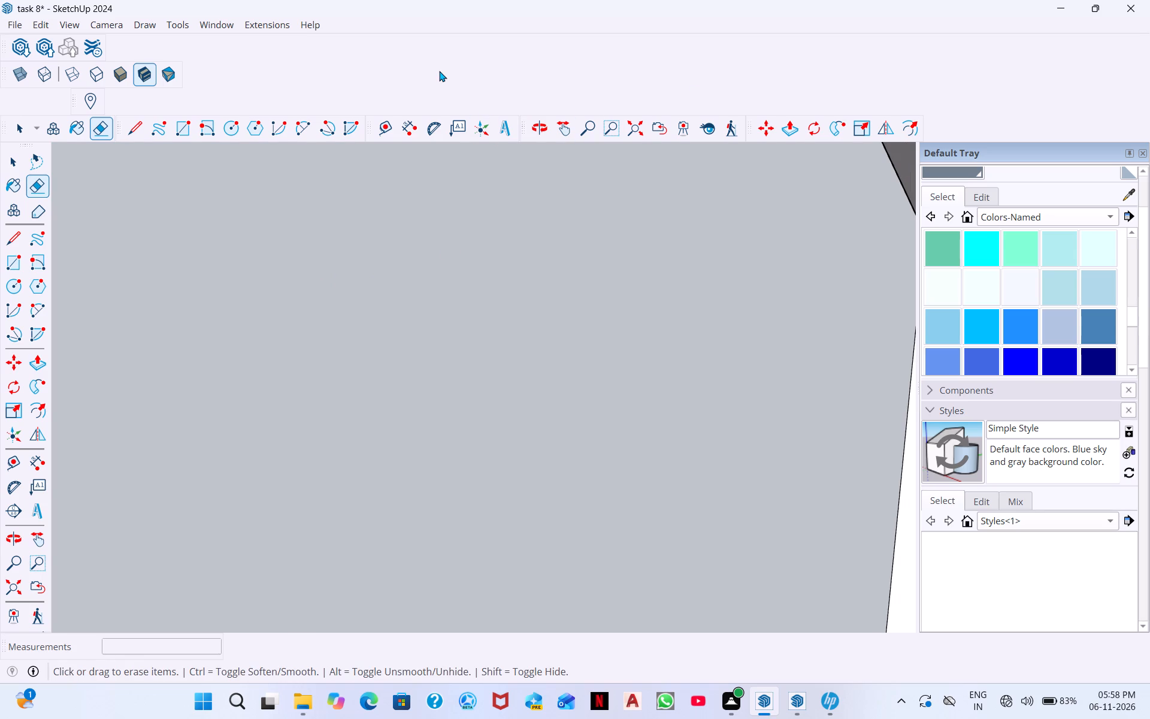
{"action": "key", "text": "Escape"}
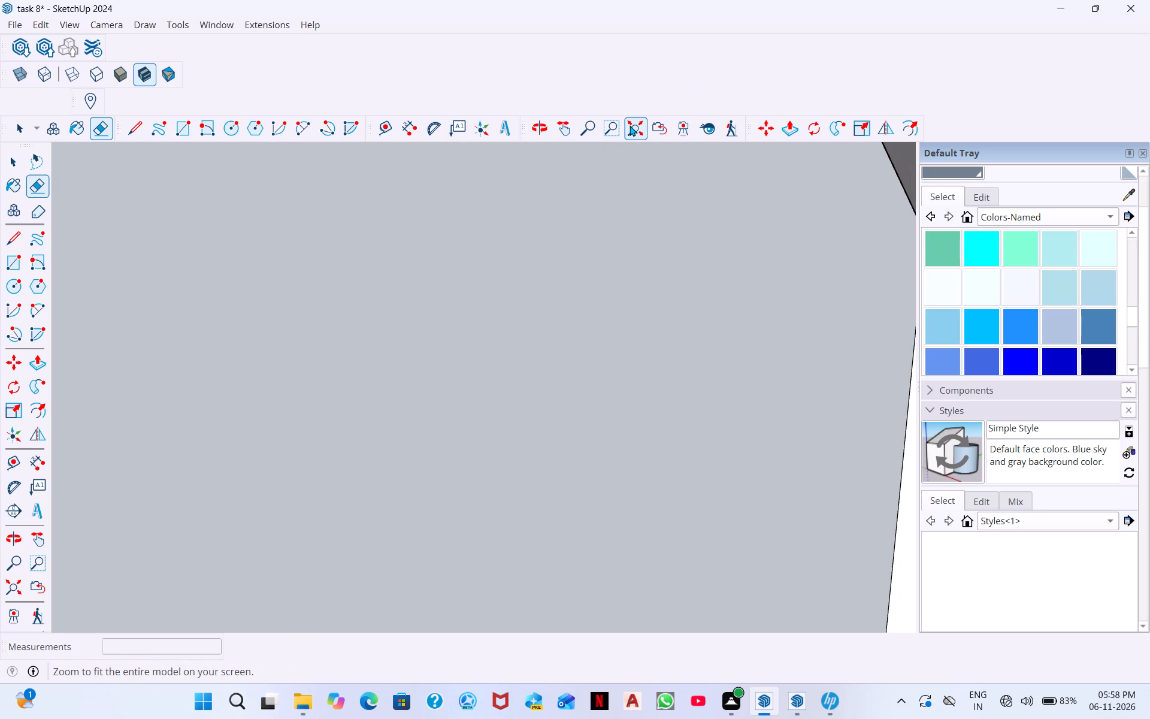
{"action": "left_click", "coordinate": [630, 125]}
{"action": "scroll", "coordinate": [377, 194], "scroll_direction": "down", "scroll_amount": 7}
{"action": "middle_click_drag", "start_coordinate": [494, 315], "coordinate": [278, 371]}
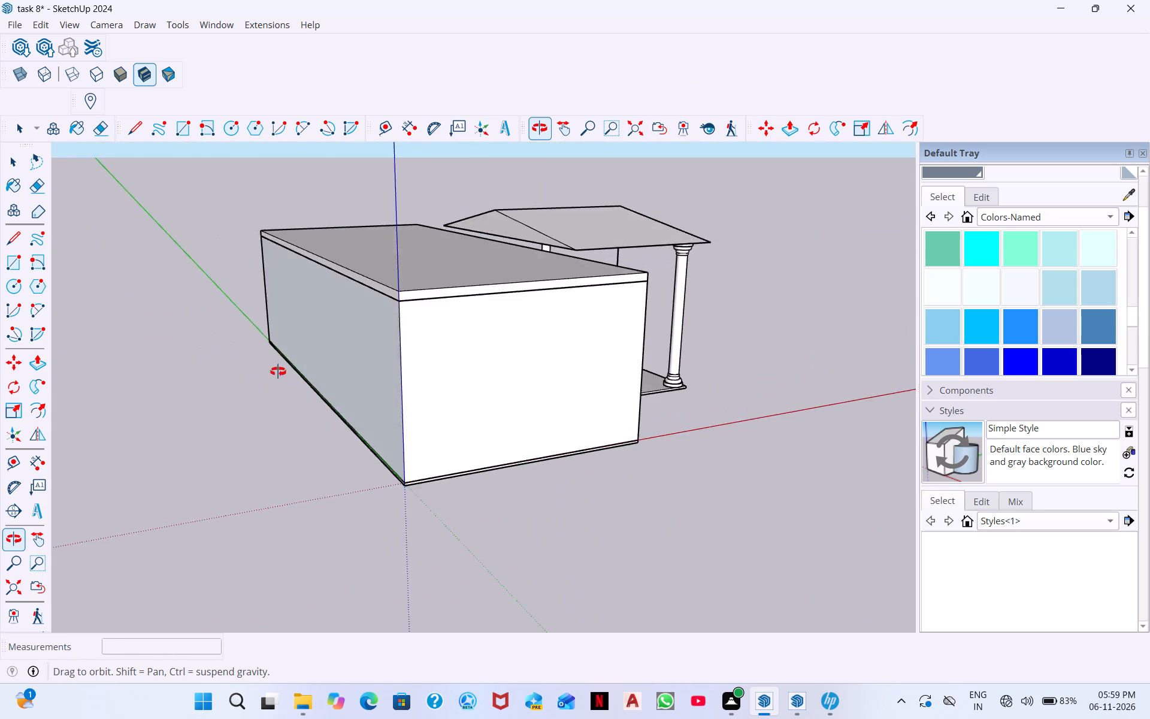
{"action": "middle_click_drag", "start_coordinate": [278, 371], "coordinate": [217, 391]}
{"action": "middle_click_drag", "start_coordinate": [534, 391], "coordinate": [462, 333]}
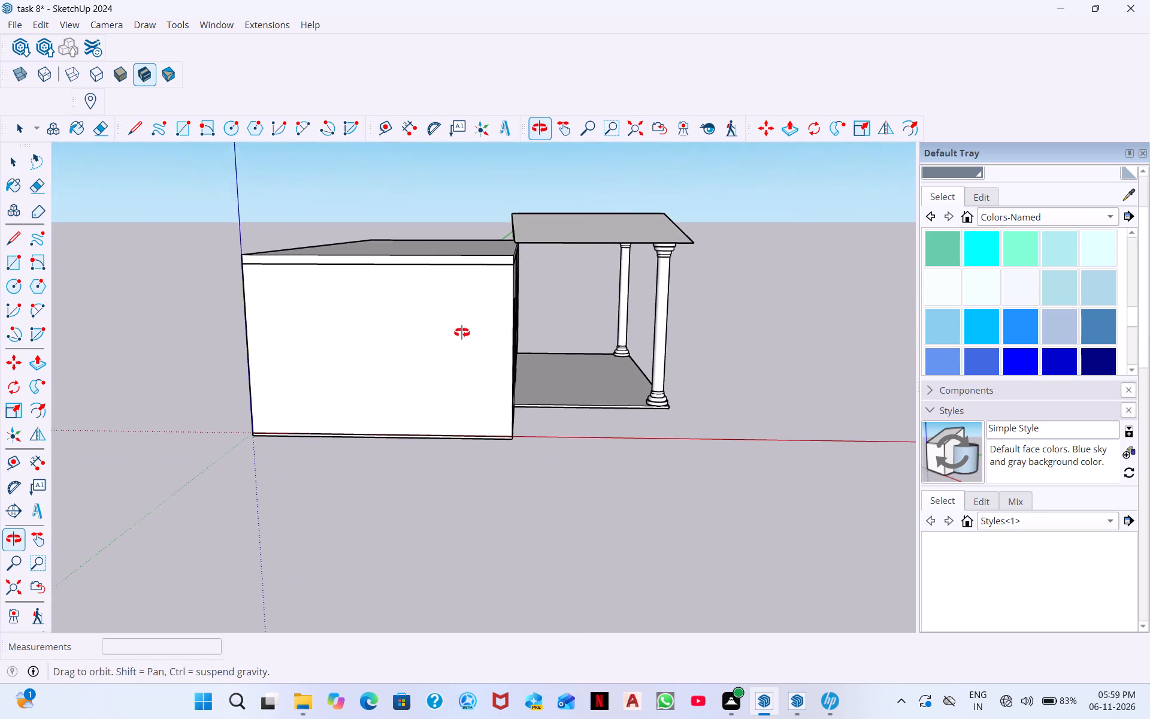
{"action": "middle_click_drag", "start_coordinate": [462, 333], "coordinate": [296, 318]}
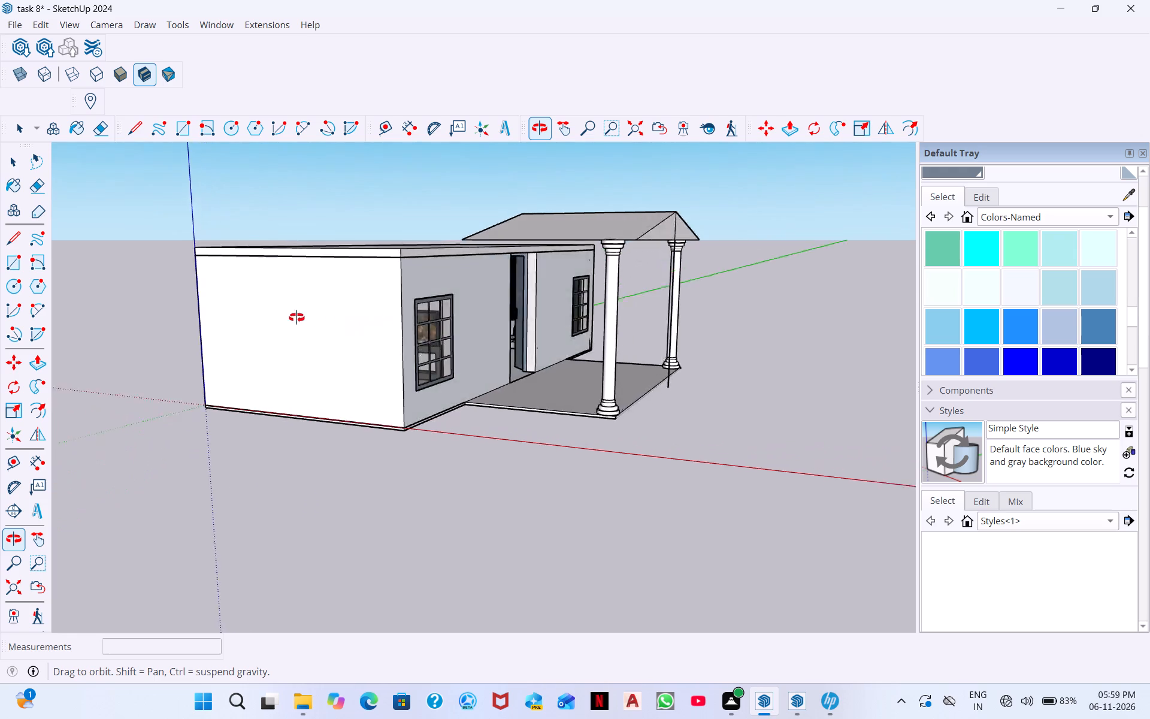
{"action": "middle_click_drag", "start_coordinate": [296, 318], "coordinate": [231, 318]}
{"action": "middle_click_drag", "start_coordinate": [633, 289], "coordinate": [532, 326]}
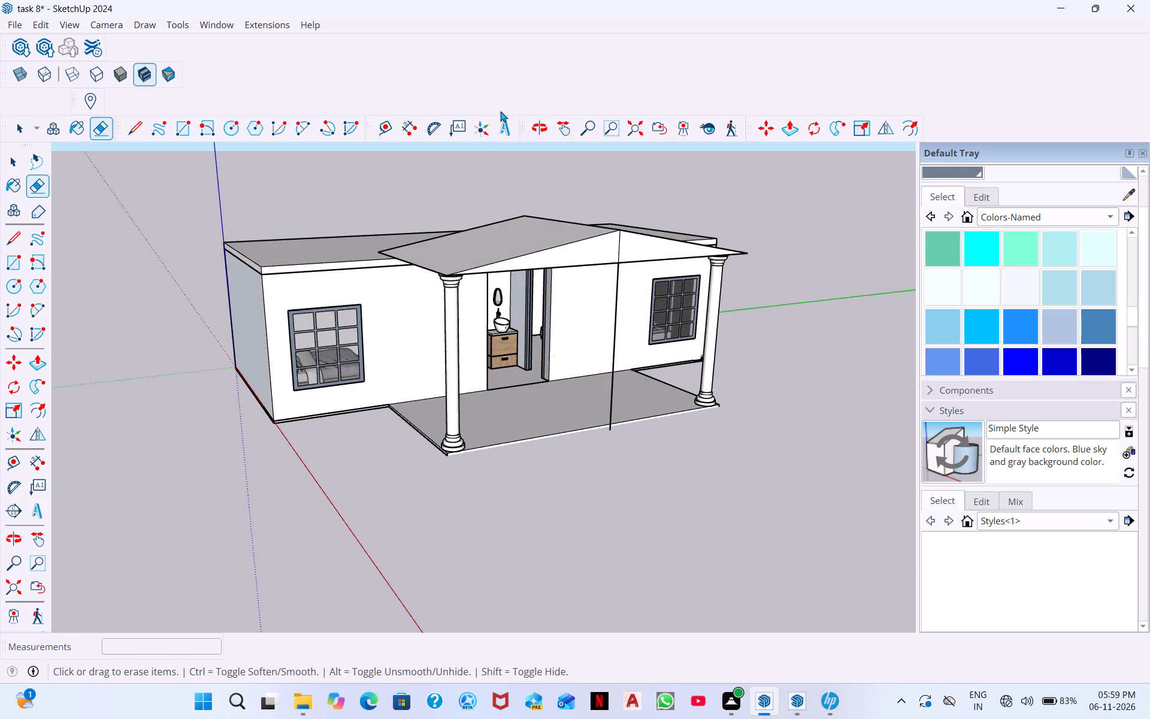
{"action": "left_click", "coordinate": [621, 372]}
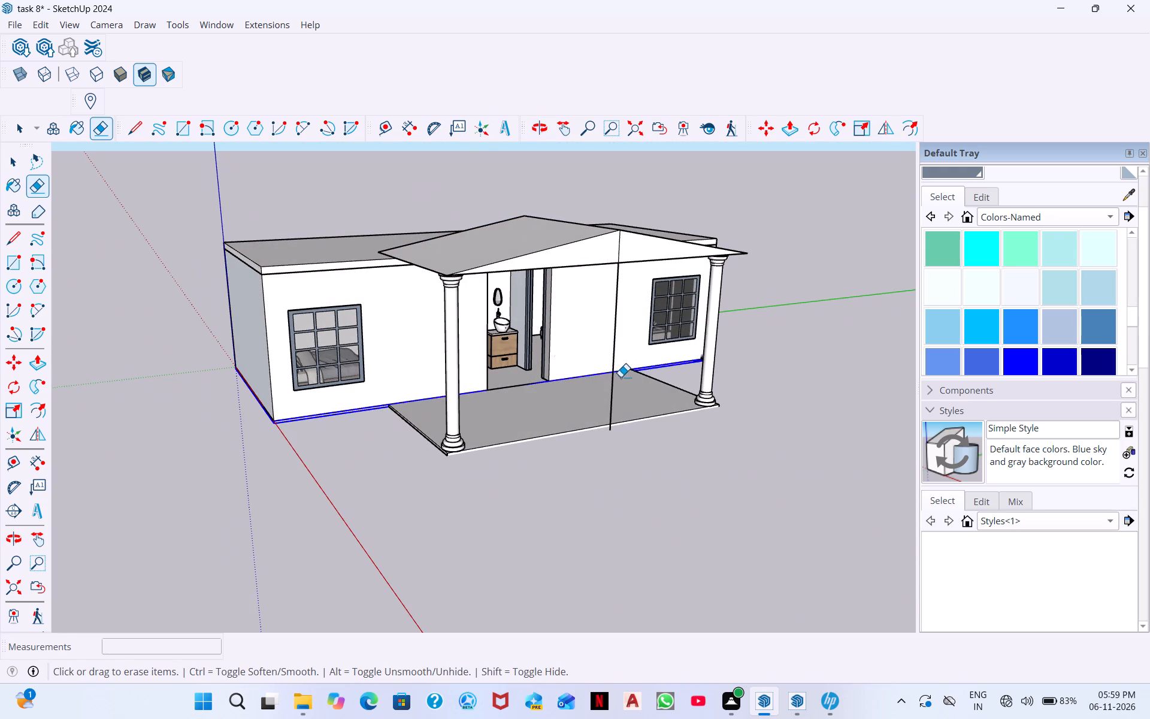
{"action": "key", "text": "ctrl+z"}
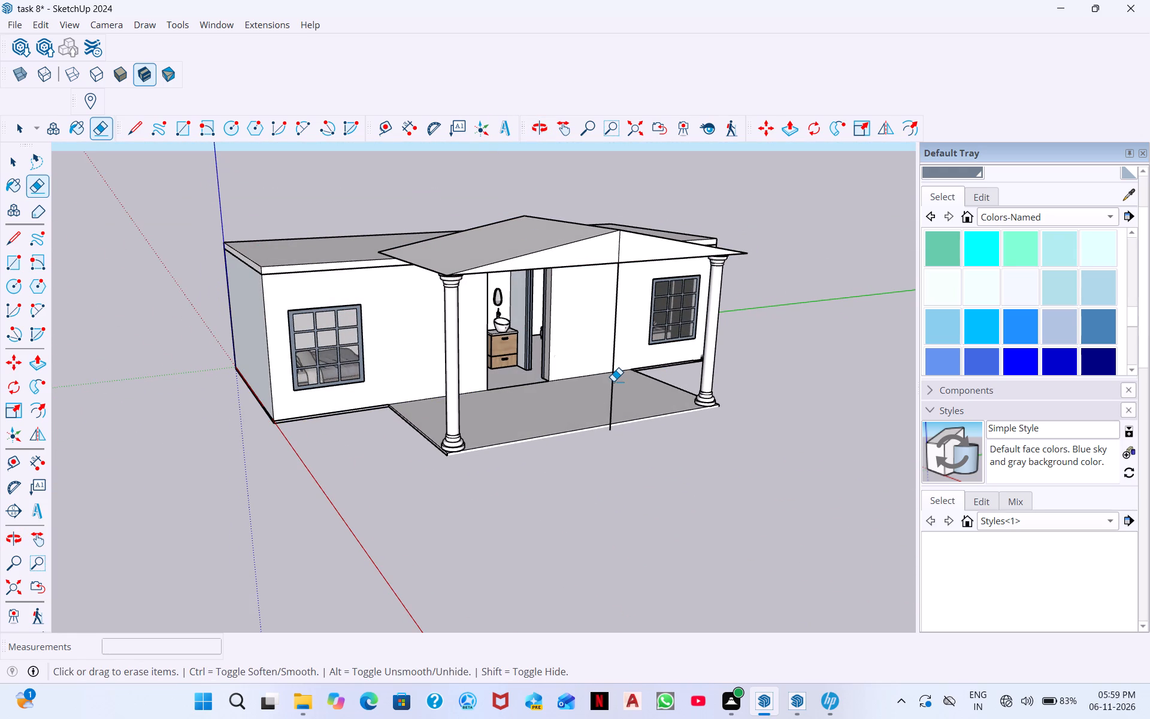
Erase the tall vertical line under the front gable peak, including its portion inside the gable face.
{"action": "middle_click_drag", "start_coordinate": [608, 394], "coordinate": [850, 367]}
{"action": "left_click_drag", "start_coordinate": [658, 339], "coordinate": [675, 338]}
{"action": "scroll", "coordinate": [664, 241], "scroll_direction": "up", "scroll_amount": 10}
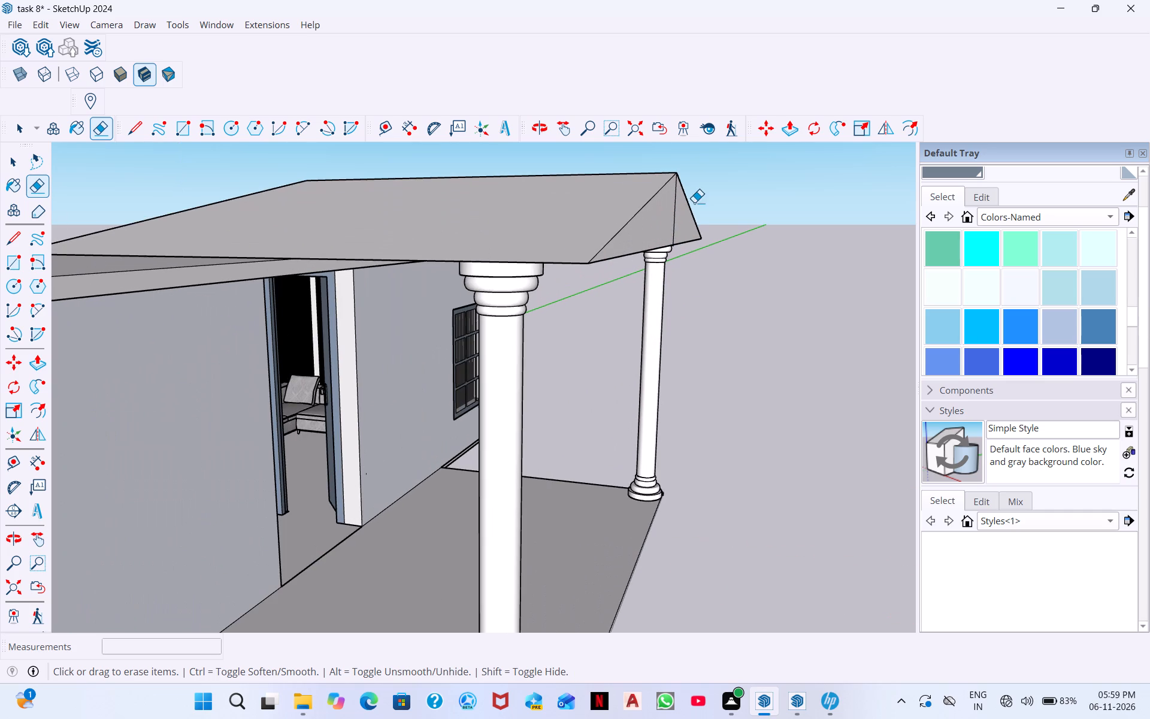
{"action": "left_click", "coordinate": [674, 224]}
Examine the porch roof from above, from the front gable and from beneath, including the gap to the house's roof slab.
{"action": "middle_click_drag", "start_coordinate": [689, 222], "coordinate": [652, 241]}
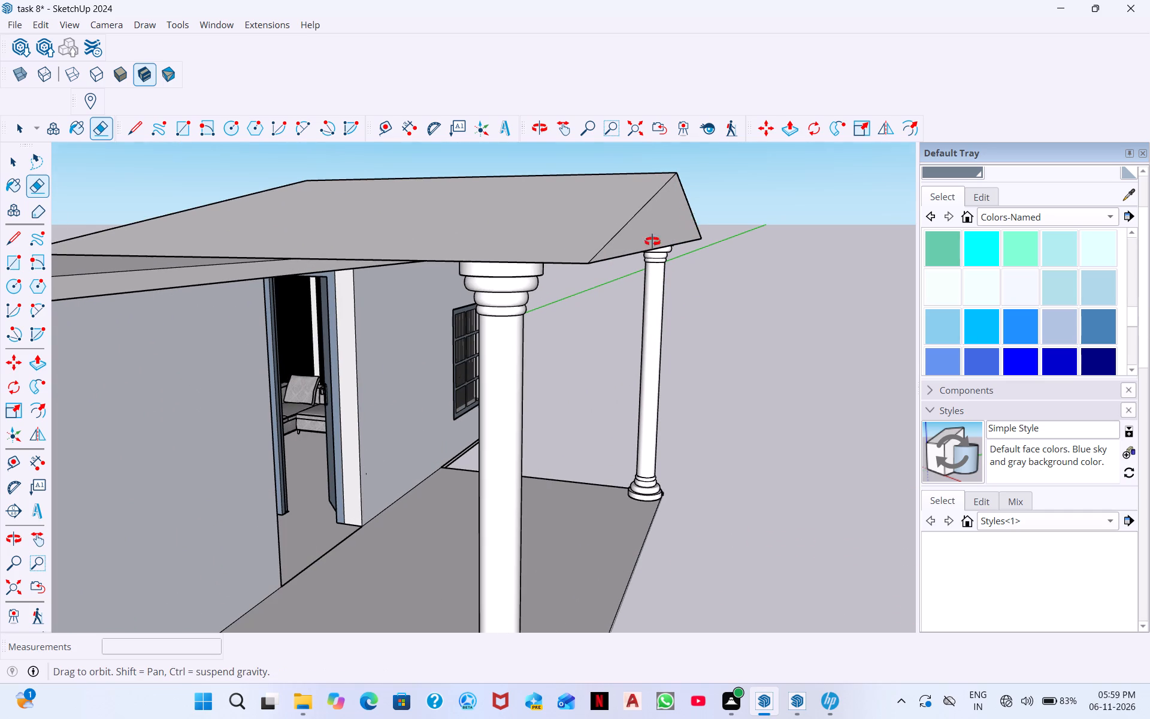
{"action": "middle_click_drag", "start_coordinate": [652, 241], "coordinate": [241, 446]}
{"action": "middle_click_drag", "start_coordinate": [346, 336], "coordinate": [306, 509]}
{"action": "middle_click_drag", "start_coordinate": [345, 388], "coordinate": [304, 603]}
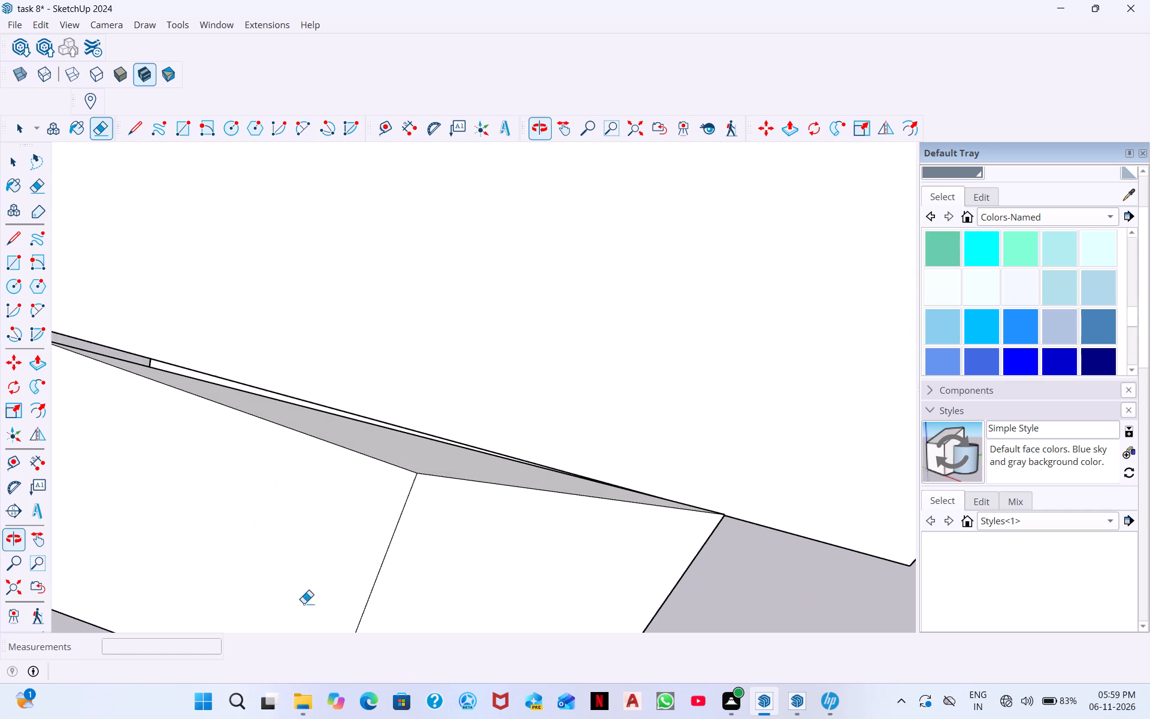
{"action": "scroll", "coordinate": [409, 547], "scroll_direction": "down", "scroll_amount": 1}
{"action": "middle_click_drag", "start_coordinate": [409, 569], "coordinate": [410, 591]}
{"action": "middle_click_drag", "start_coordinate": [615, 539], "coordinate": [591, 545]}
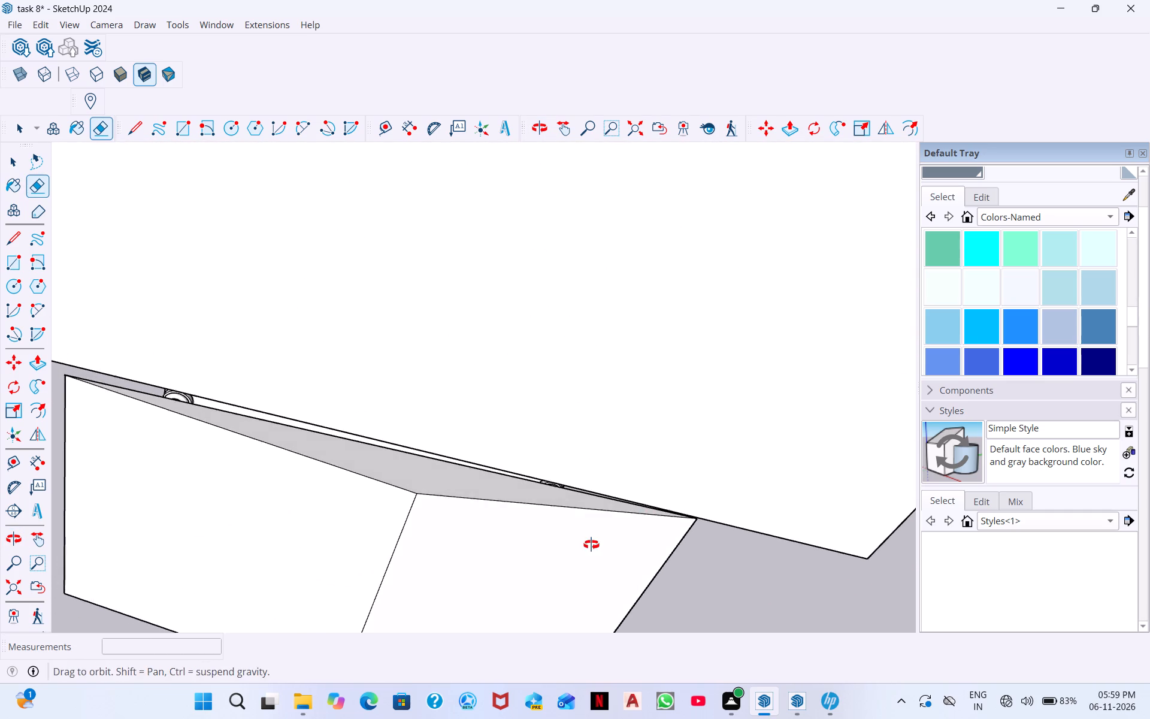
{"action": "middle_click_drag", "start_coordinate": [591, 545], "coordinate": [525, 561]}
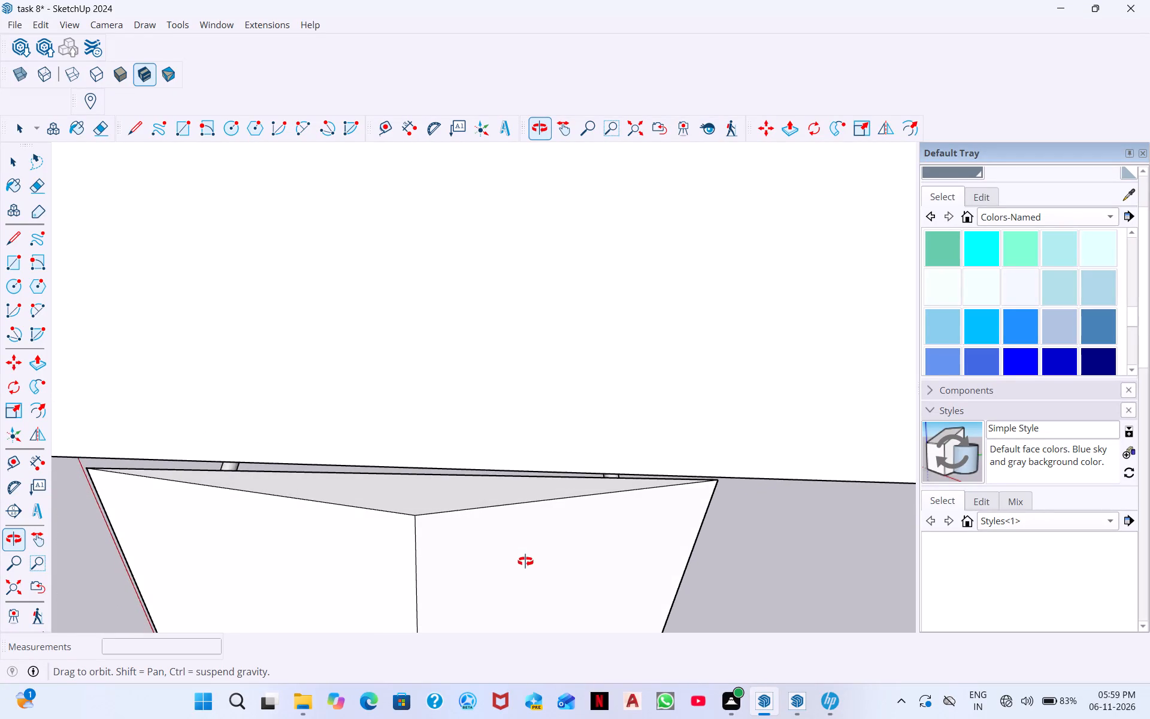
{"action": "middle_click_drag", "start_coordinate": [525, 561], "coordinate": [586, 552]}
{"action": "middle_click_drag", "start_coordinate": [496, 567], "coordinate": [485, 558]}
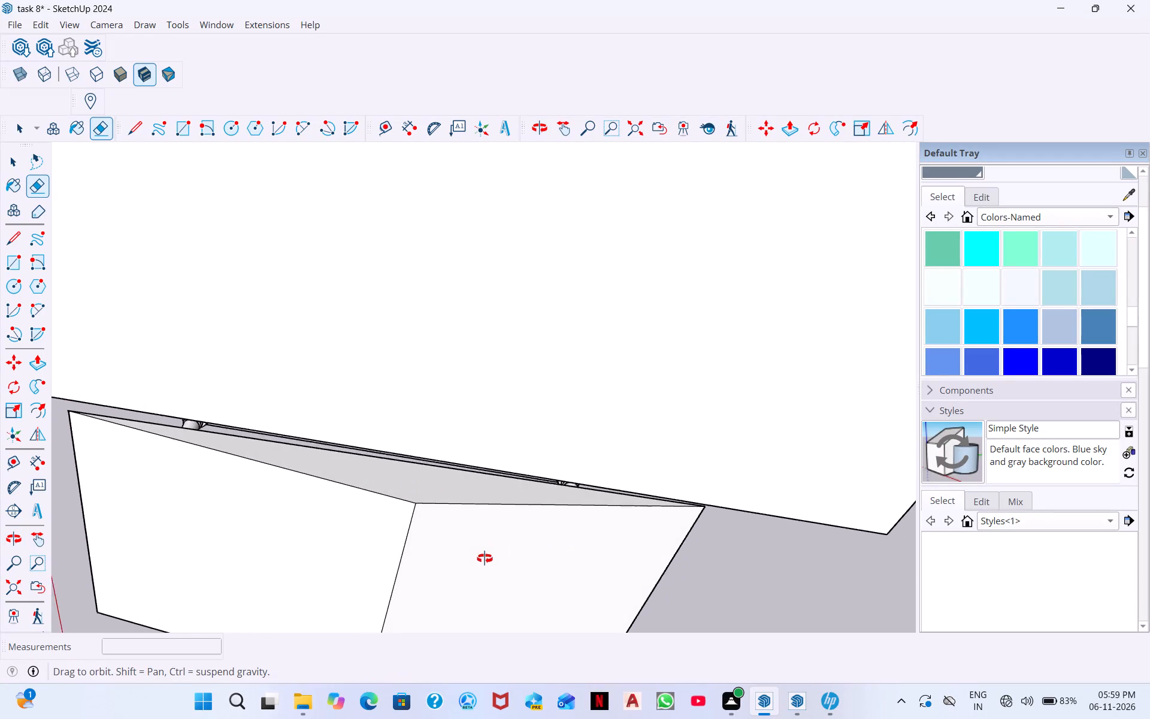
{"action": "middle_click_drag", "start_coordinate": [485, 558], "coordinate": [387, 428]}
{"action": "middle_click_drag", "start_coordinate": [424, 581], "coordinate": [388, 341]}
{"action": "middle_click_drag", "start_coordinate": [414, 516], "coordinate": [462, 319]}
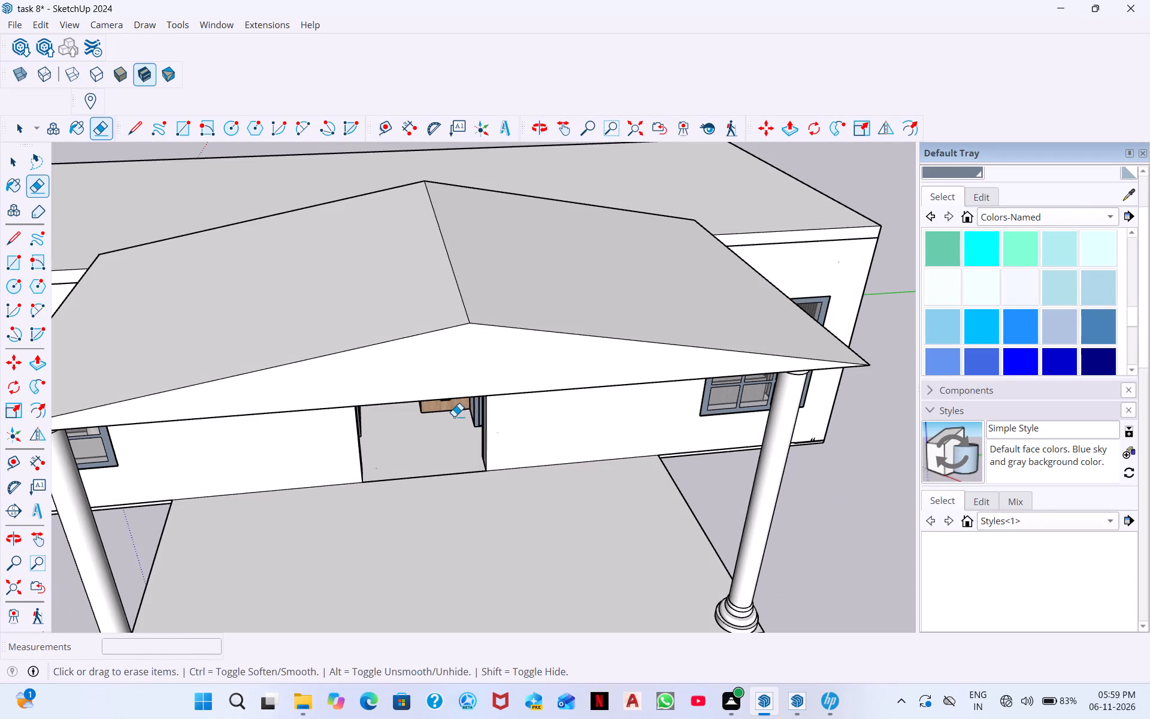
{"action": "middle_click_drag", "start_coordinate": [455, 350], "coordinate": [480, 192]}
{"action": "scroll", "coordinate": [441, 277], "scroll_direction": "up", "scroll_amount": 2}
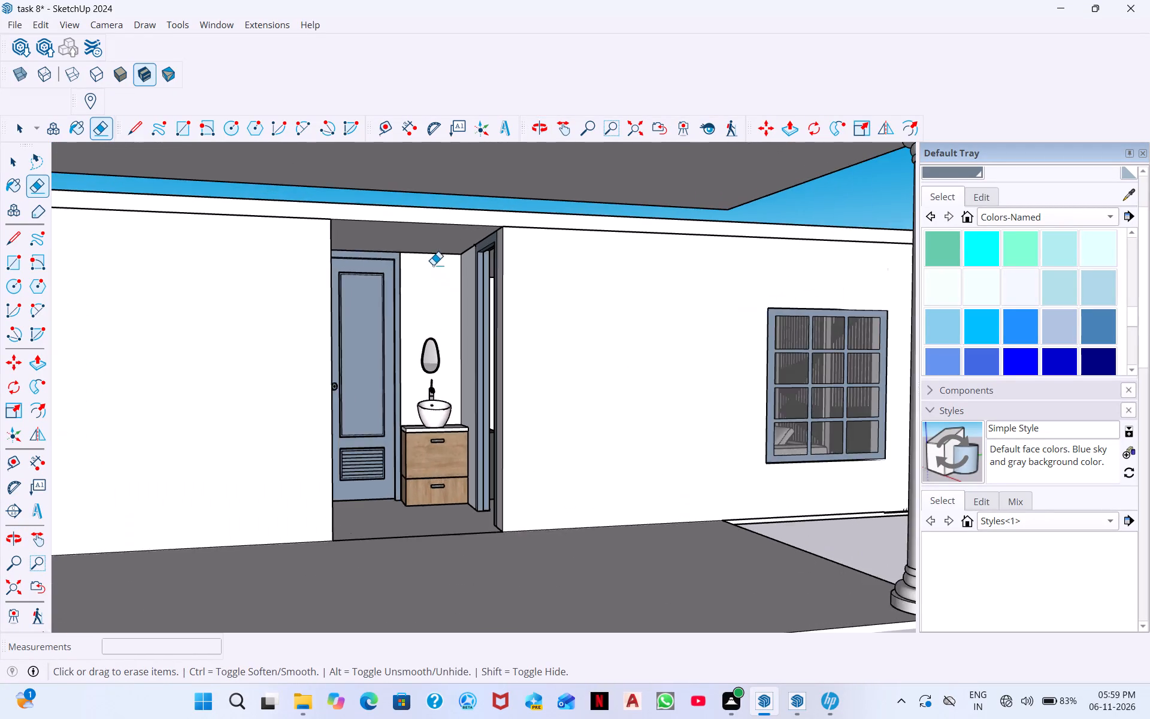
Draw a short vertical line, ending in a 5" segment, from the porch roof's rear lower corner down to the roof slab's upper edge.
{"action": "scroll", "coordinate": [433, 265], "scroll_direction": "down", "scroll_amount": 5}
{"action": "middle_click_drag", "start_coordinate": [277, 295], "coordinate": [433, 257]}
{"action": "middle_click_drag", "start_coordinate": [191, 214], "coordinate": [204, 289]}
{"action": "scroll", "coordinate": [271, 213], "scroll_direction": "up", "scroll_amount": 10}
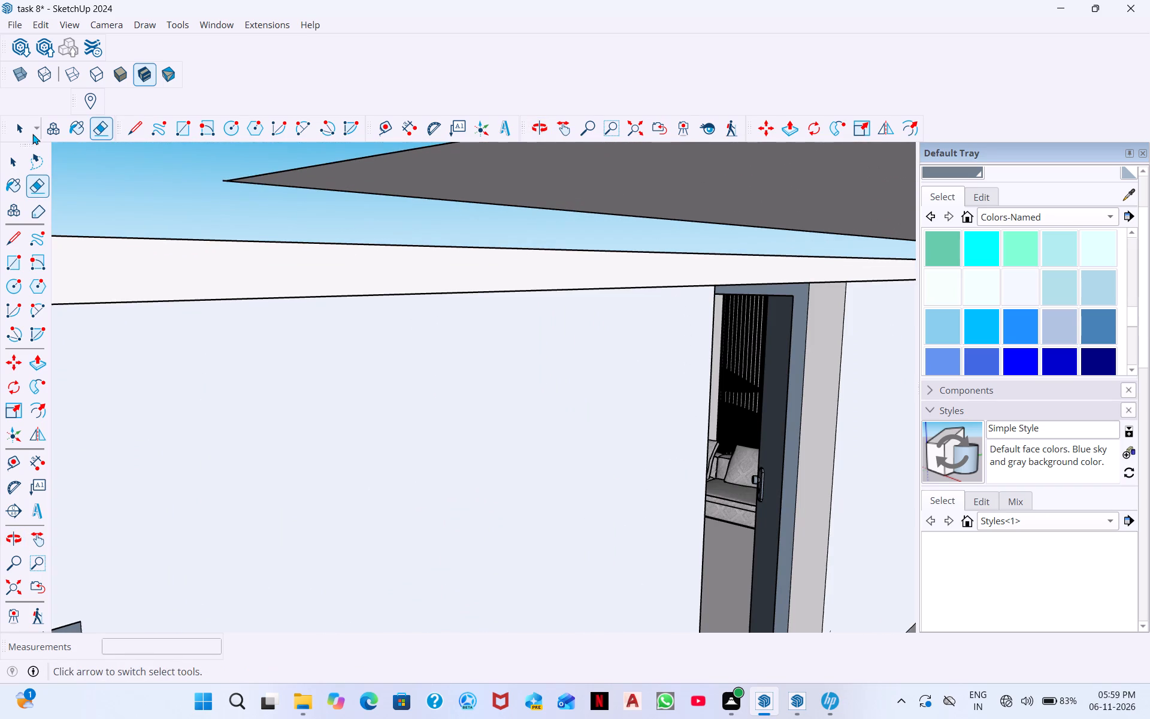
{"action": "left_click", "coordinate": [144, 124]}
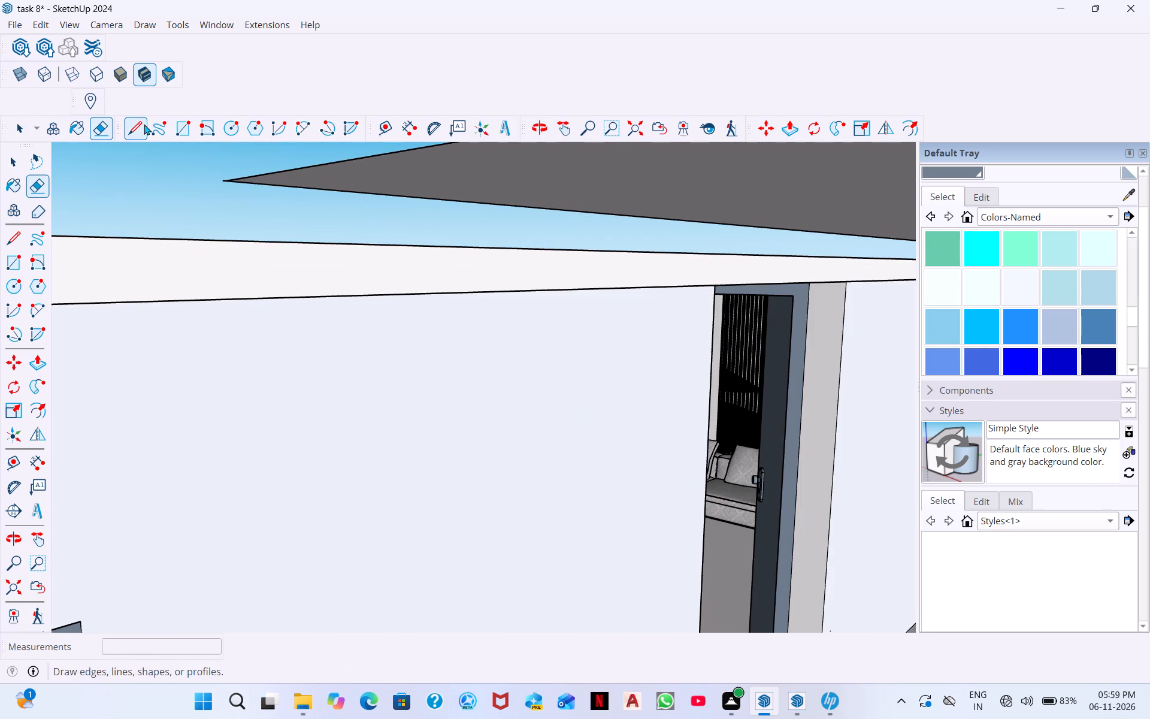
{"action": "left_click_drag", "start_coordinate": [225, 183], "coordinate": [226, 191]}
{"action": "left_click", "coordinate": [226, 192]}
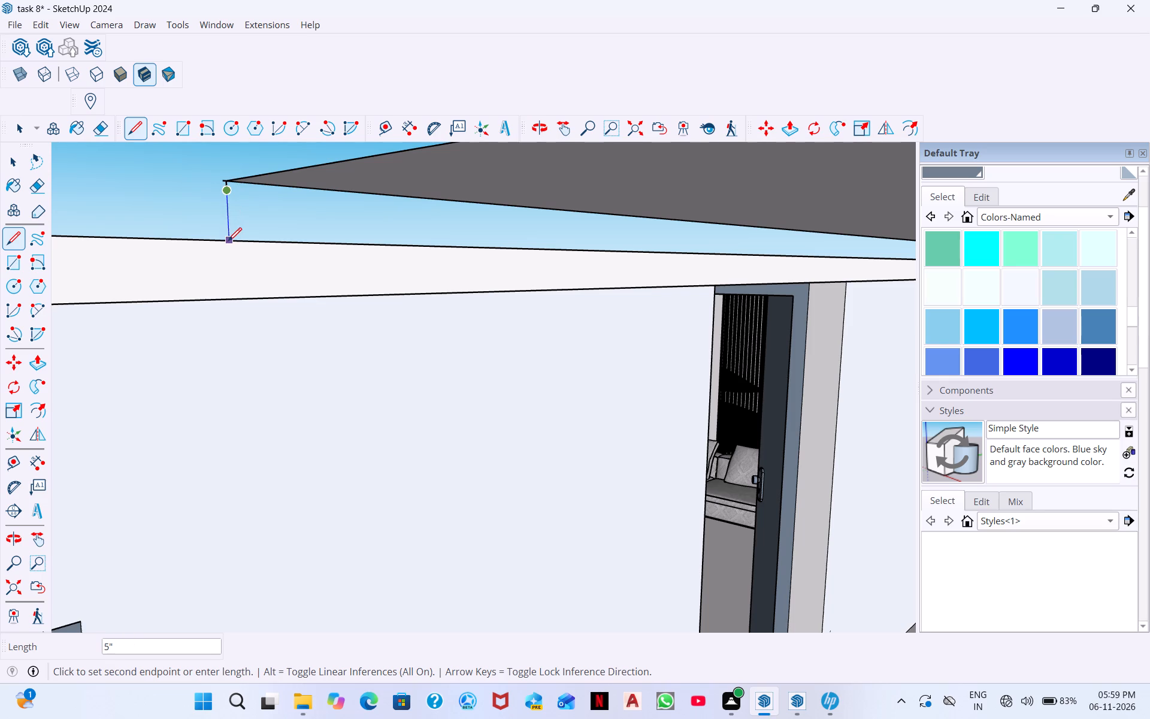
{"action": "left_click", "coordinate": [229, 241]}
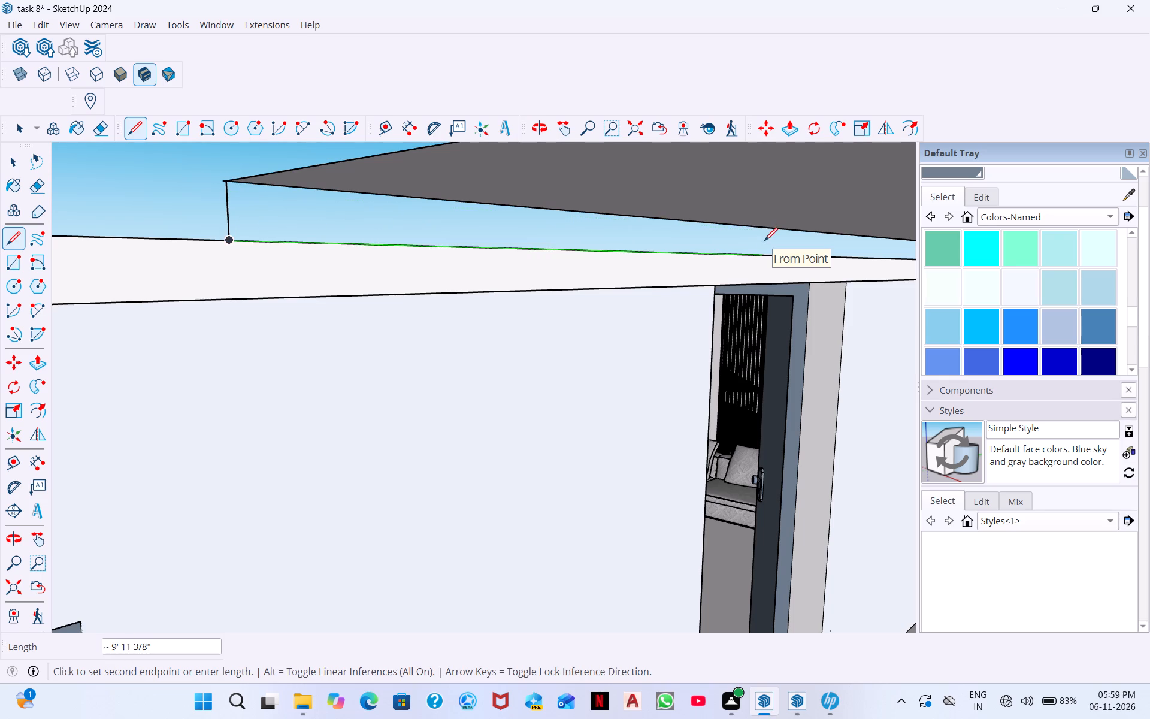
{"action": "key", "text": "grave"}
{"action": "key", "text": "Escape"}
{"action": "key", "text": "space"}
Close the Default Tray to enlarge the modelling area.
{"action": "middle_click_drag", "start_coordinate": [449, 281], "coordinate": [211, 323]}
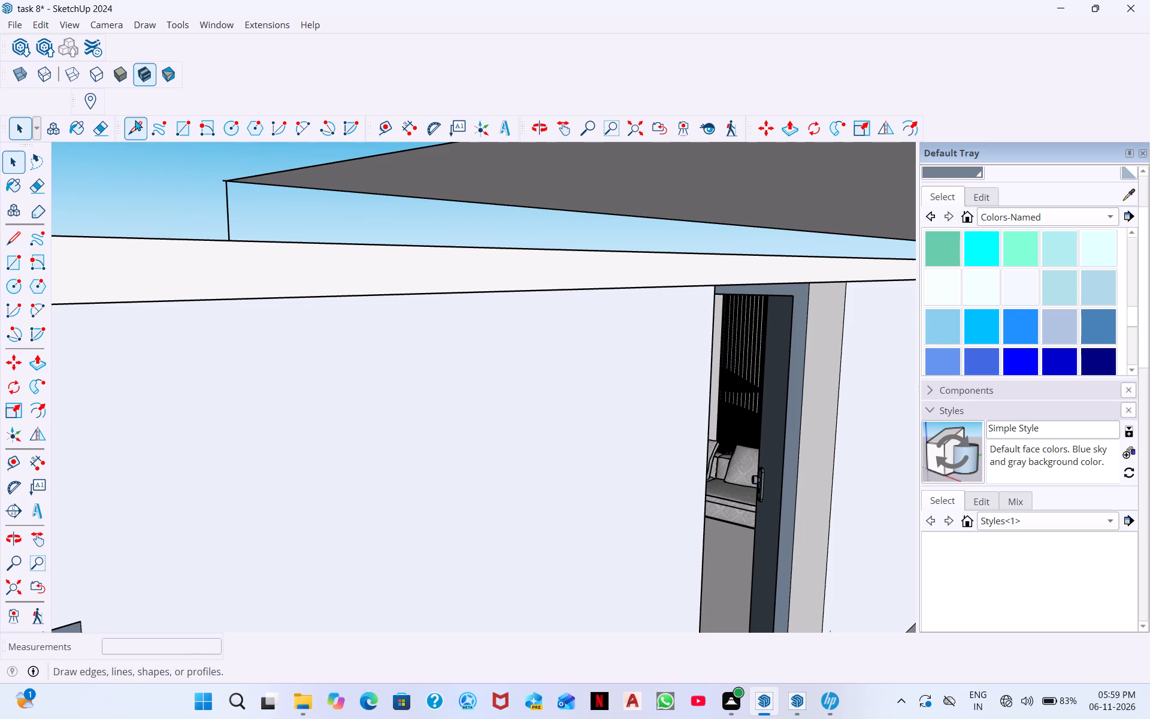
{"action": "left_click", "coordinate": [133, 133]}
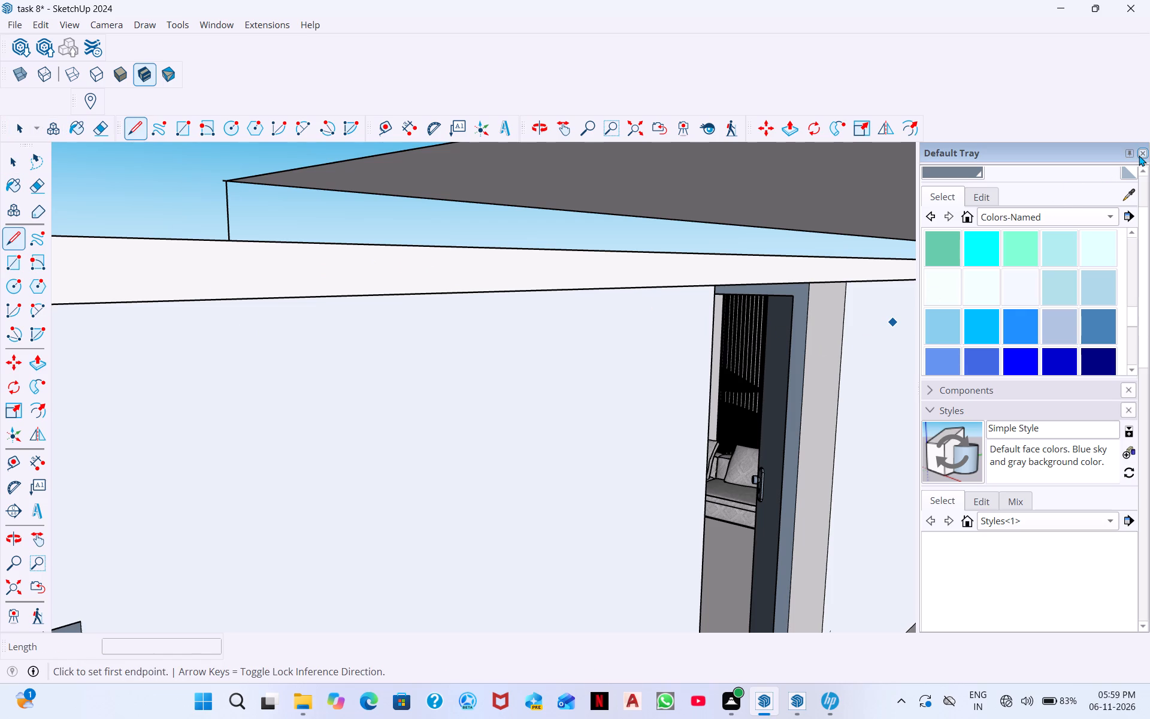
{"action": "left_click", "coordinate": [1139, 155]}
Draw a line from the porch roof's opposite rear lower corner to the roof slab's upper edge, discarding the follow-on segment.
{"action": "middle_click_drag", "start_coordinate": [1084, 268], "coordinate": [564, 270]}
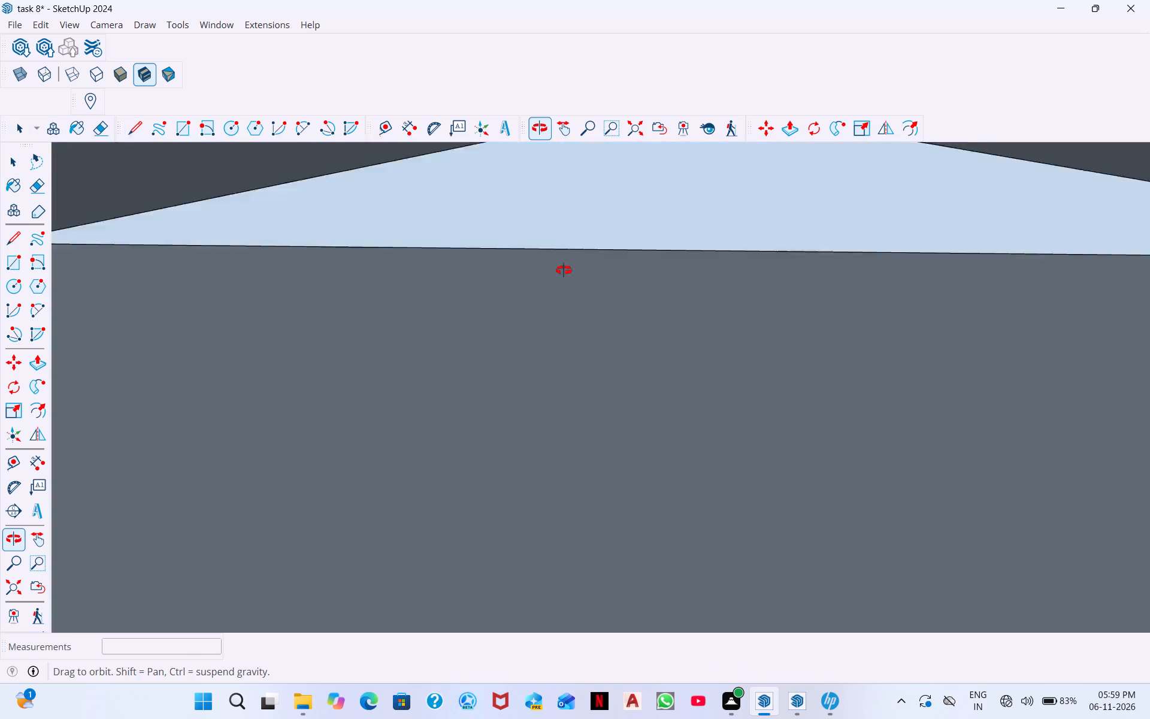
{"action": "middle_click_drag", "start_coordinate": [564, 270], "coordinate": [468, 247]}
{"action": "scroll", "coordinate": [572, 278], "scroll_direction": "down", "scroll_amount": 20}
{"action": "scroll", "coordinate": [572, 278], "scroll_direction": "down", "scroll_amount": 2}
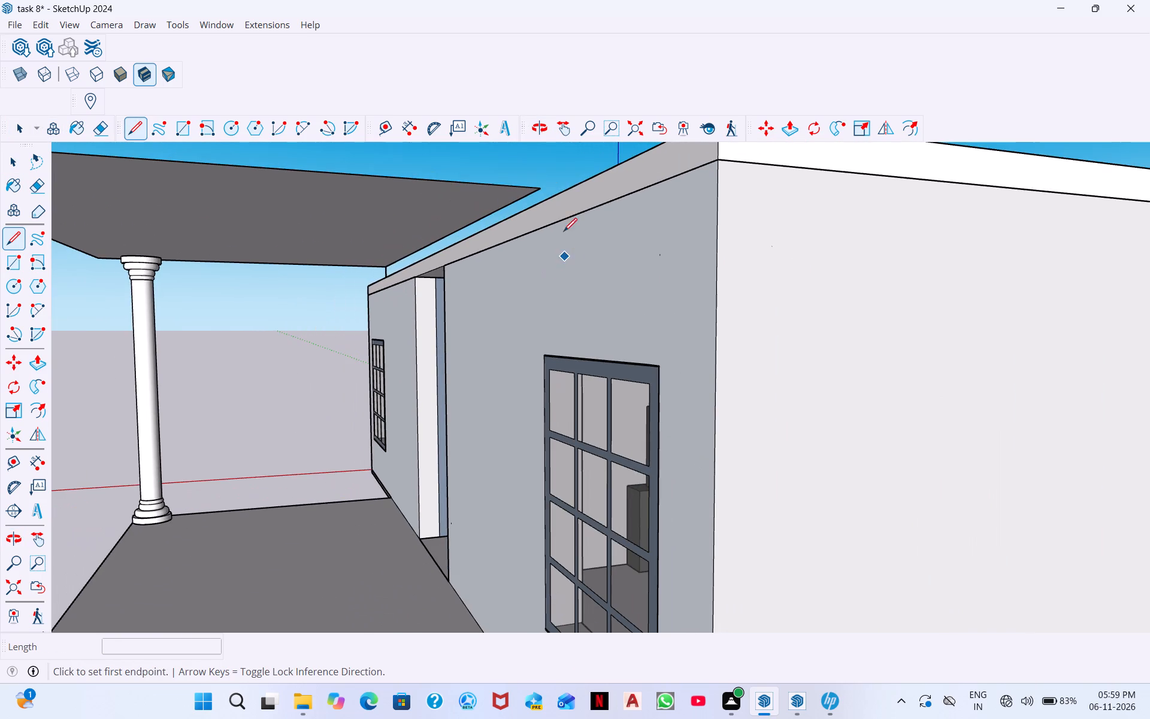
{"action": "scroll", "coordinate": [550, 186], "scroll_direction": "up", "scroll_amount": 9}
{"action": "scroll", "coordinate": [412, 304], "scroll_direction": "down", "scroll_amount": 5}
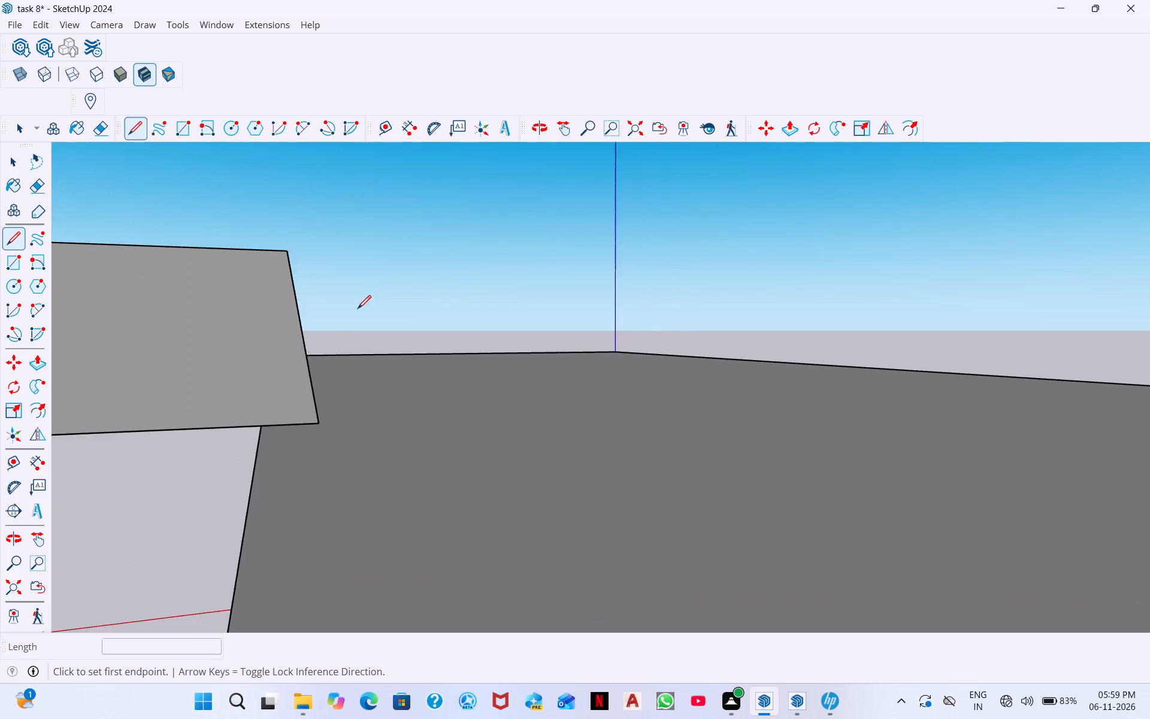
{"action": "scroll", "coordinate": [358, 309], "scroll_direction": "down", "scroll_amount": 2}
{"action": "middle_click_drag", "start_coordinate": [316, 381], "coordinate": [334, 325]}
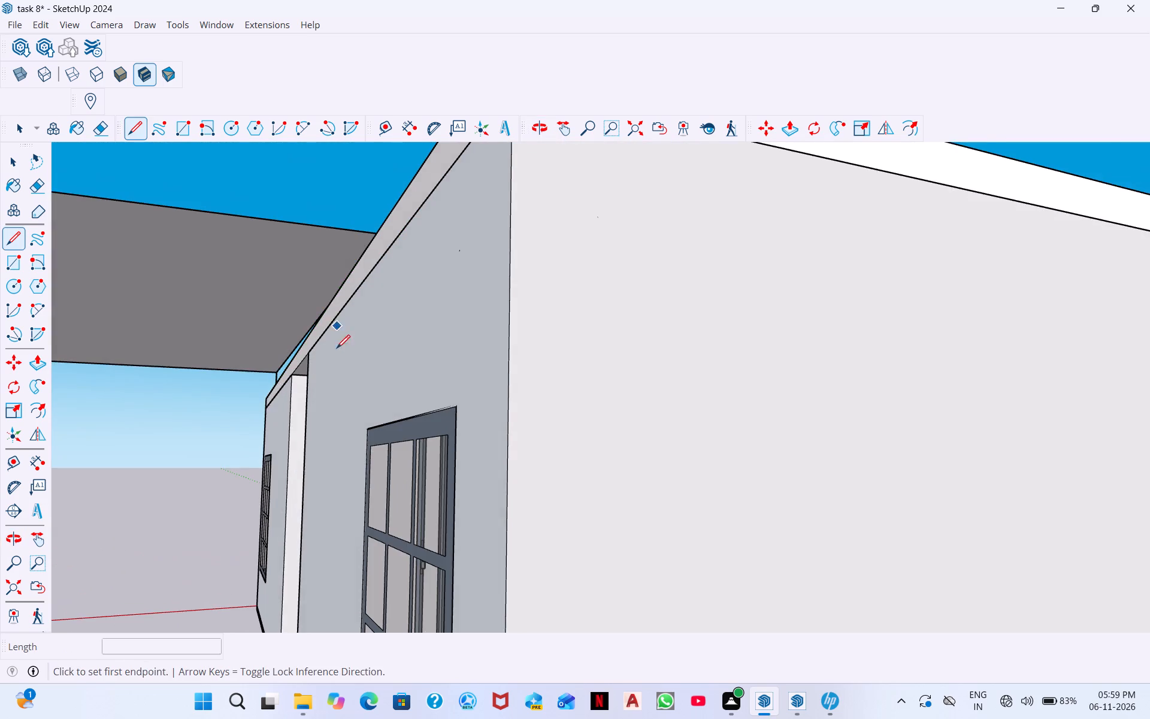
{"action": "middle_click_drag", "start_coordinate": [337, 348], "coordinate": [337, 389]}
{"action": "middle_click_drag", "start_coordinate": [340, 339], "coordinate": [322, 364]}
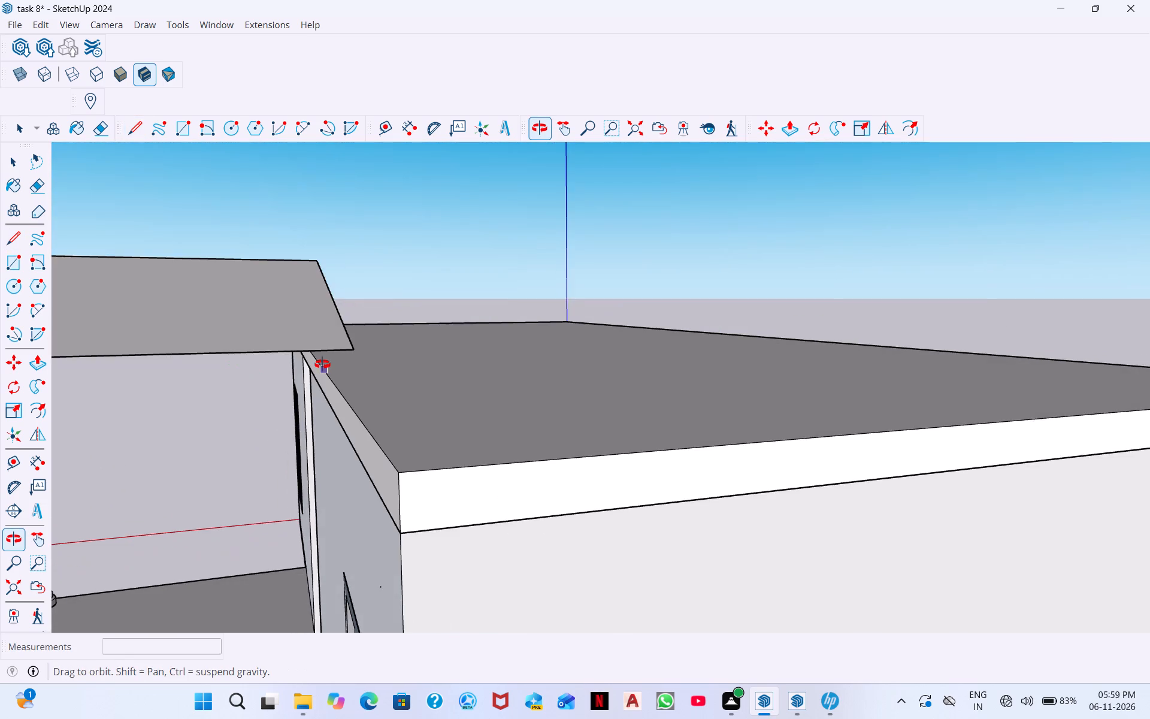
{"action": "middle_click_drag", "start_coordinate": [322, 364], "coordinate": [305, 377]}
{"action": "scroll", "coordinate": [310, 374], "scroll_direction": "up", "scroll_amount": 3}
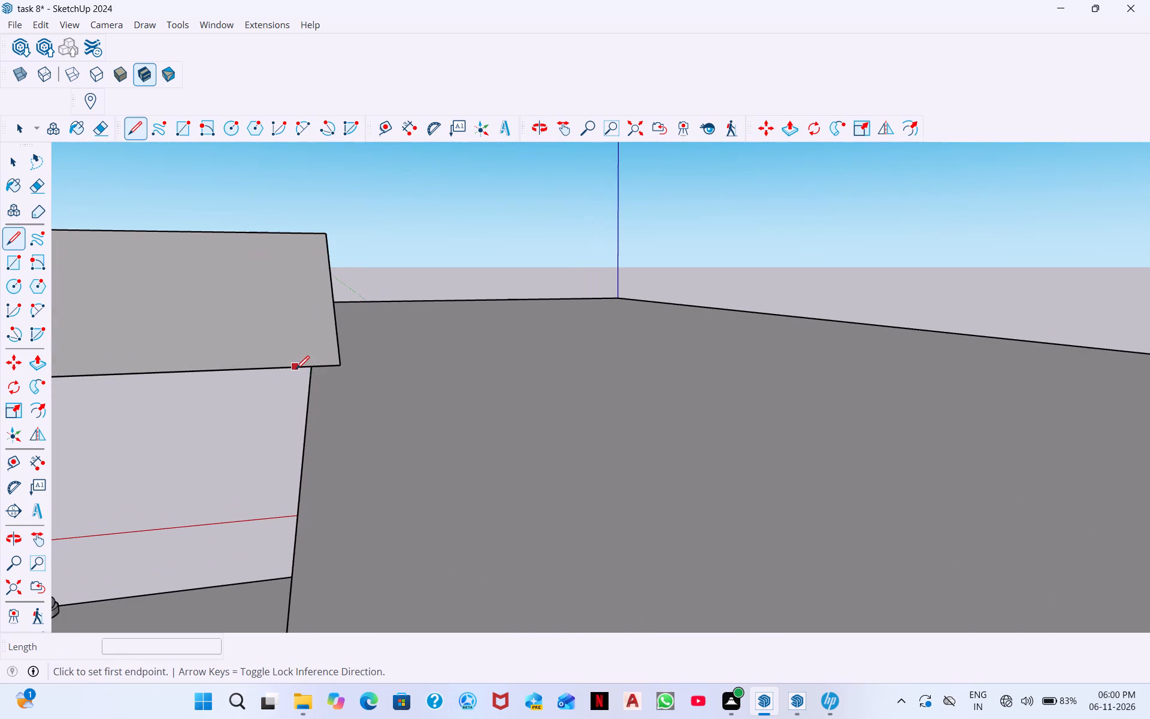
{"action": "scroll", "coordinate": [296, 369], "scroll_direction": "up", "scroll_amount": 4}
{"action": "middle_click_drag", "start_coordinate": [326, 410], "coordinate": [357, 351]}
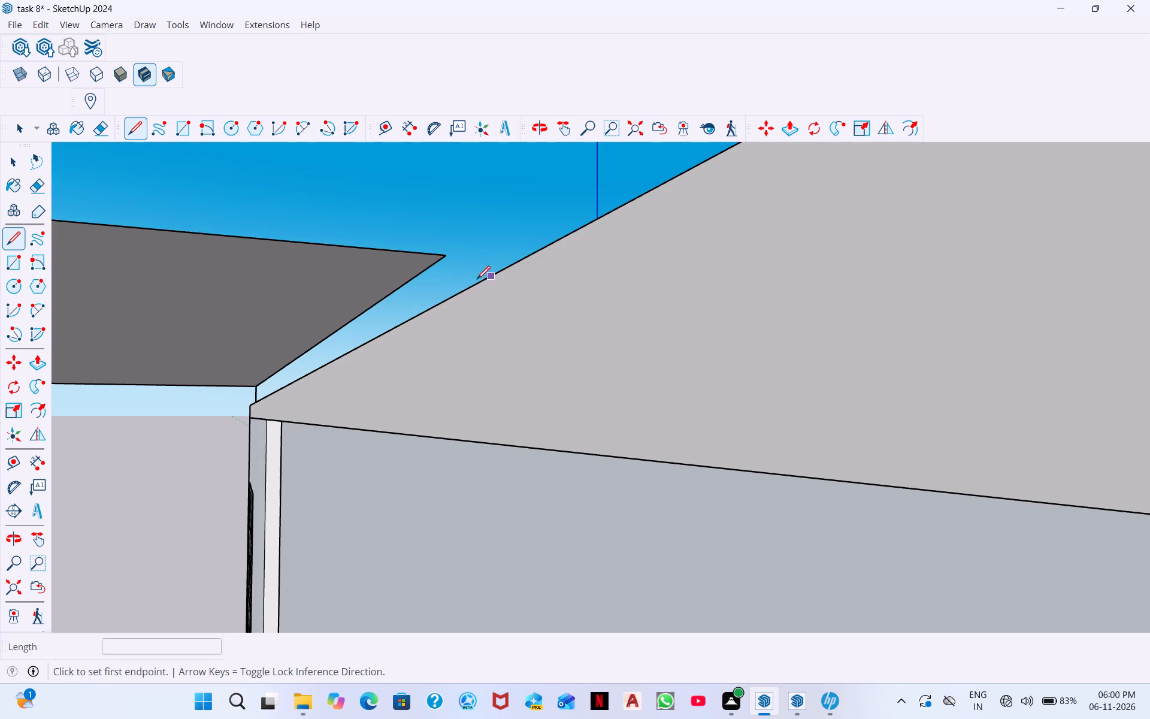
{"action": "left_click_drag", "start_coordinate": [445, 253], "coordinate": [446, 271]}
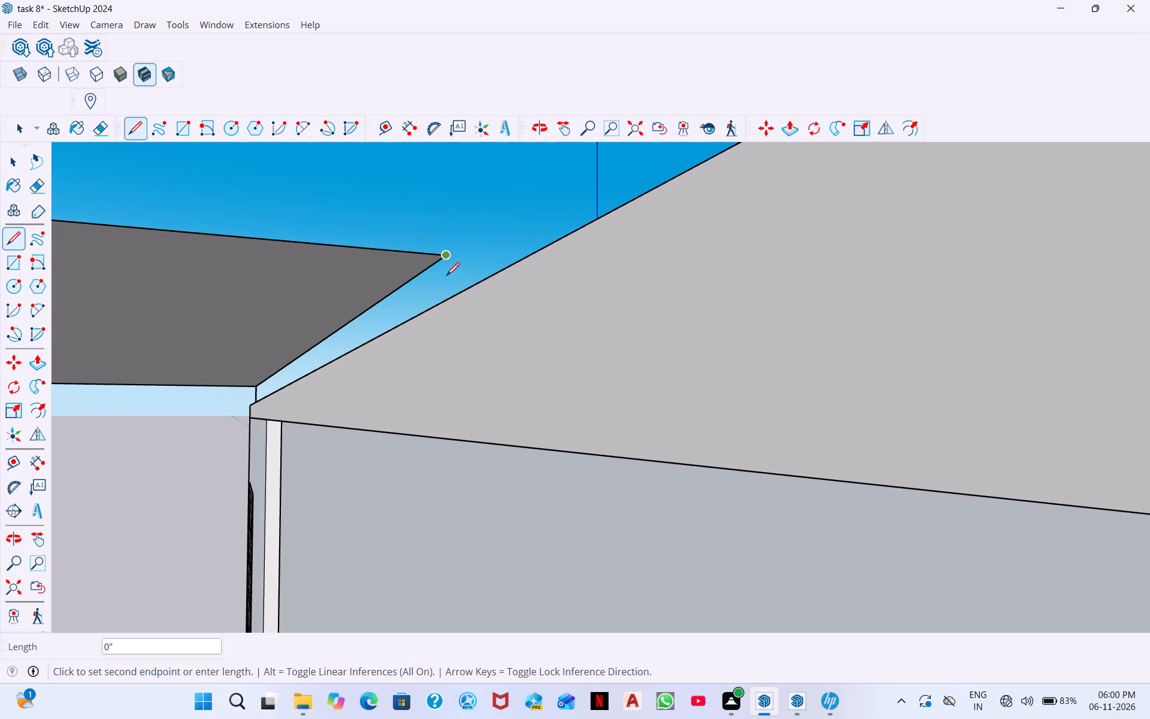
{"action": "left_click", "coordinate": [448, 298]}
{"action": "middle_click_drag", "start_coordinate": [468, 286], "coordinate": [437, 342]}
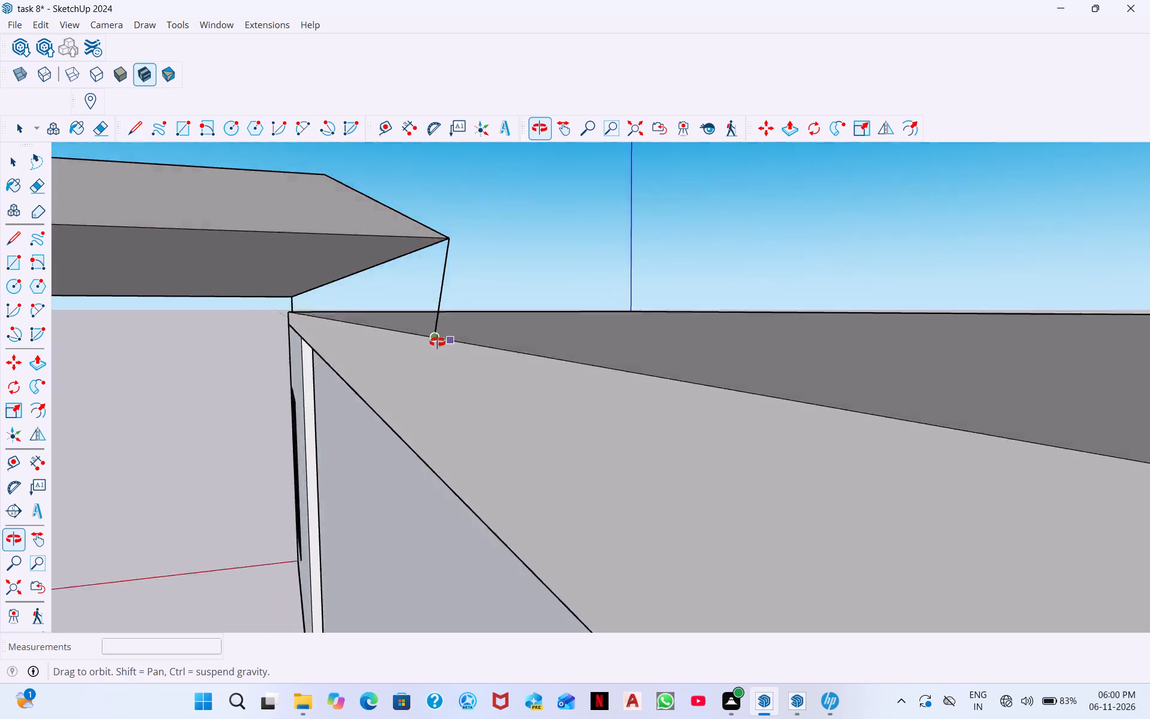
{"action": "middle_click_drag", "start_coordinate": [437, 342], "coordinate": [380, 358]}
{"action": "middle_click_drag", "start_coordinate": [469, 283], "coordinate": [416, 292]}
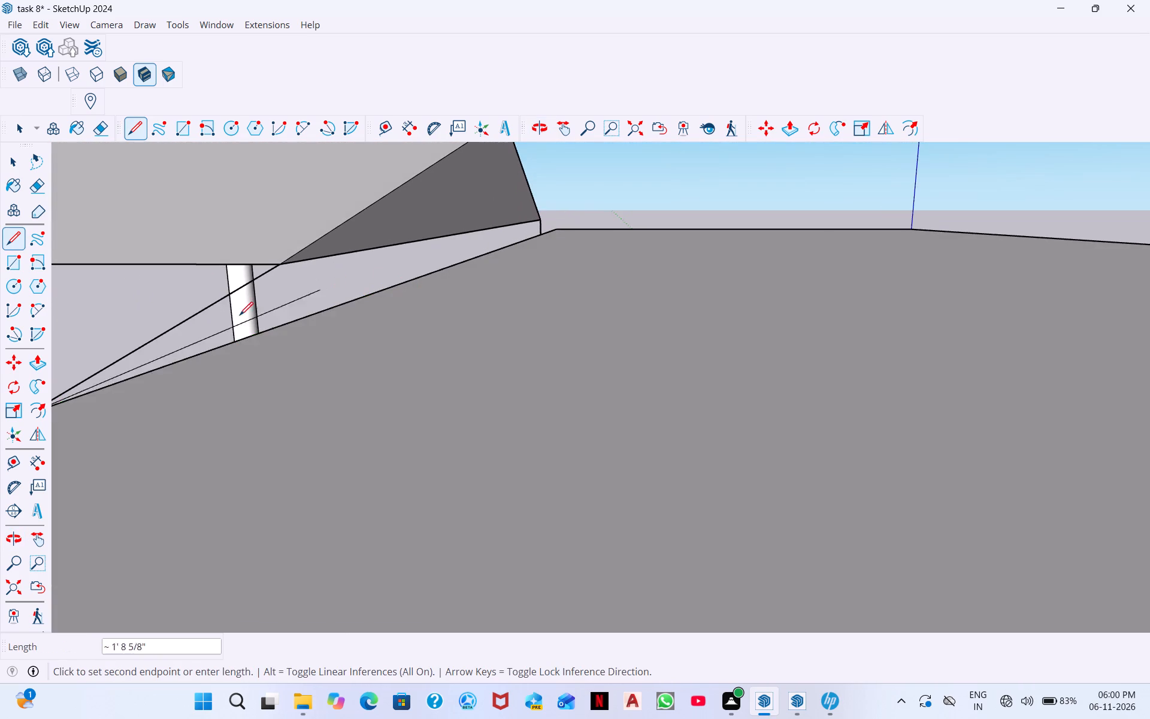
{"action": "scroll", "coordinate": [239, 316], "scroll_direction": "down", "scroll_amount": 3}
{"action": "key", "text": "ctrl+z"}
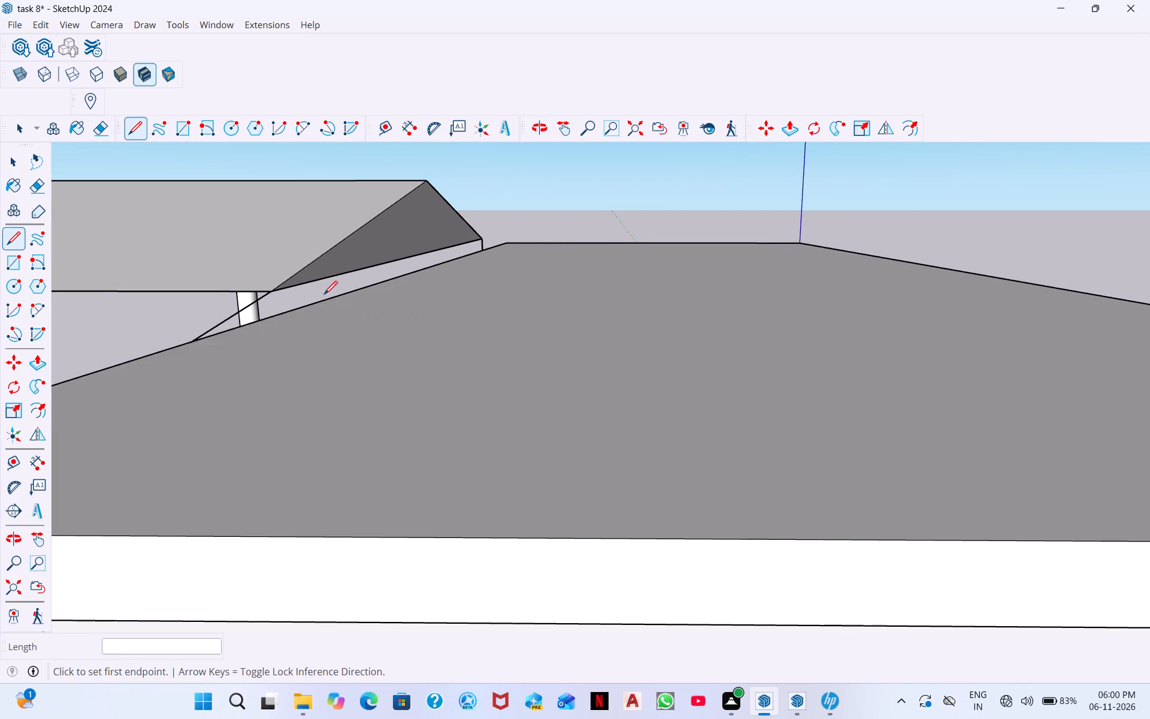
Draw a 6" vertical line straight down from the same rear lower corner of the porch roof, discarding the follow-on segment.
{"action": "scroll", "coordinate": [249, 315], "scroll_direction": "up", "scroll_amount": 7}
{"action": "scroll", "coordinate": [335, 264], "scroll_direction": "down", "scroll_amount": 7}
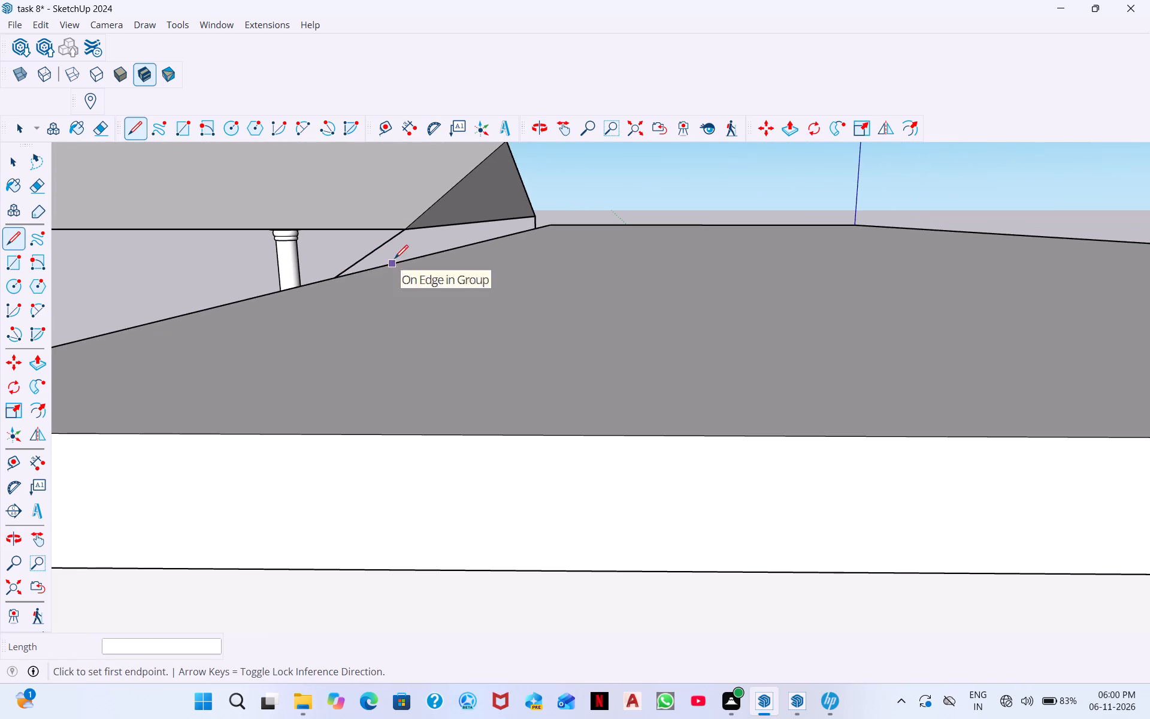
{"action": "left_click_drag", "start_coordinate": [407, 230], "coordinate": [405, 241]}
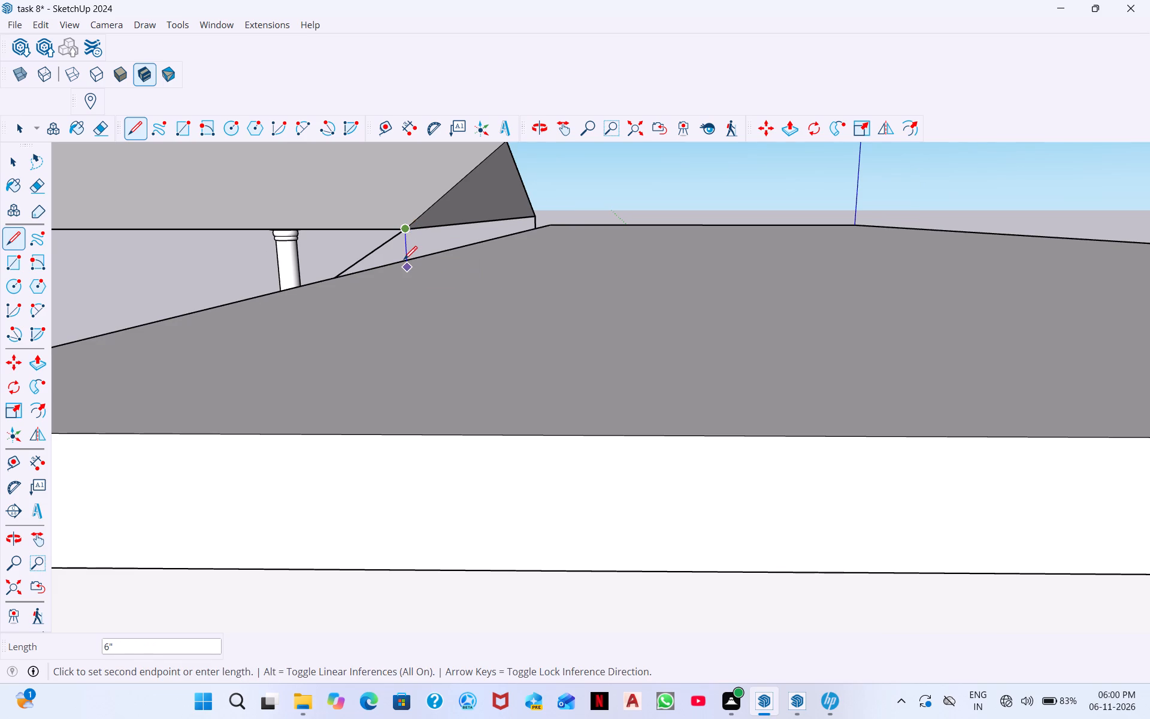
{"action": "left_click", "coordinate": [399, 263]}
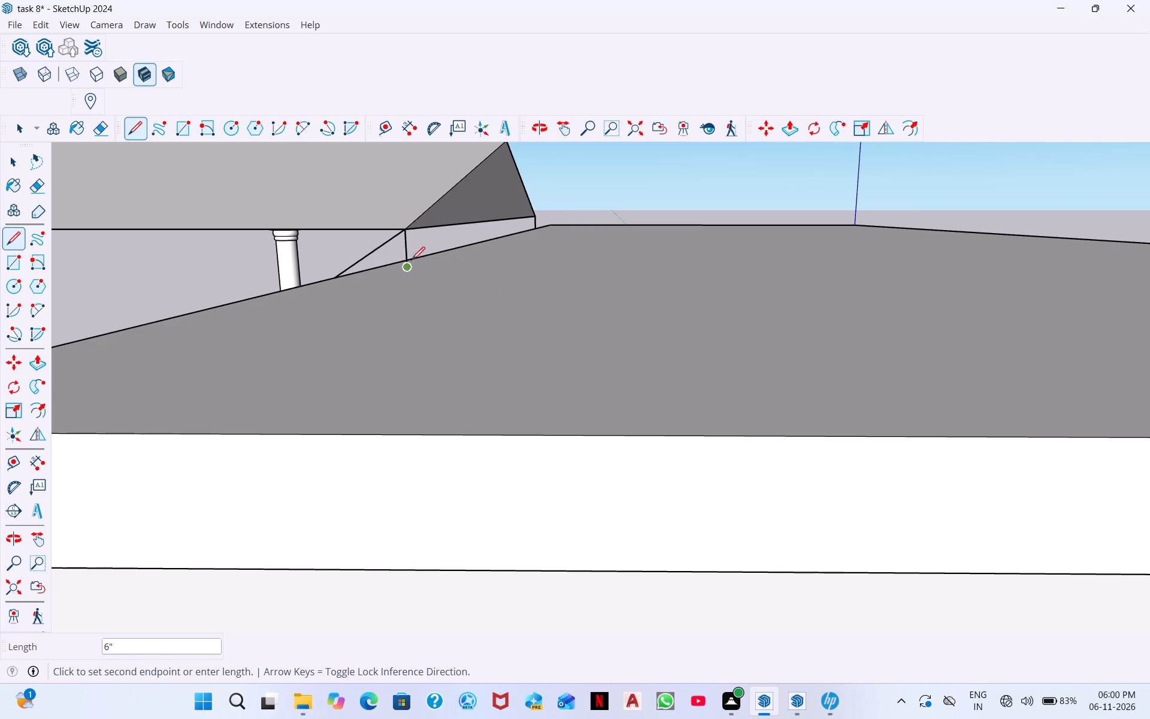
{"action": "scroll", "coordinate": [441, 258], "scroll_direction": "down", "scroll_amount": 5}
{"action": "middle_click", "coordinate": [441, 259]}
{"action": "scroll", "coordinate": [434, 266], "scroll_direction": "up", "scroll_amount": 2}
{"action": "scroll", "coordinate": [433, 266], "scroll_direction": "down", "scroll_amount": 5}
{"action": "middle_click_drag", "start_coordinate": [423, 277], "coordinate": [434, 288]}
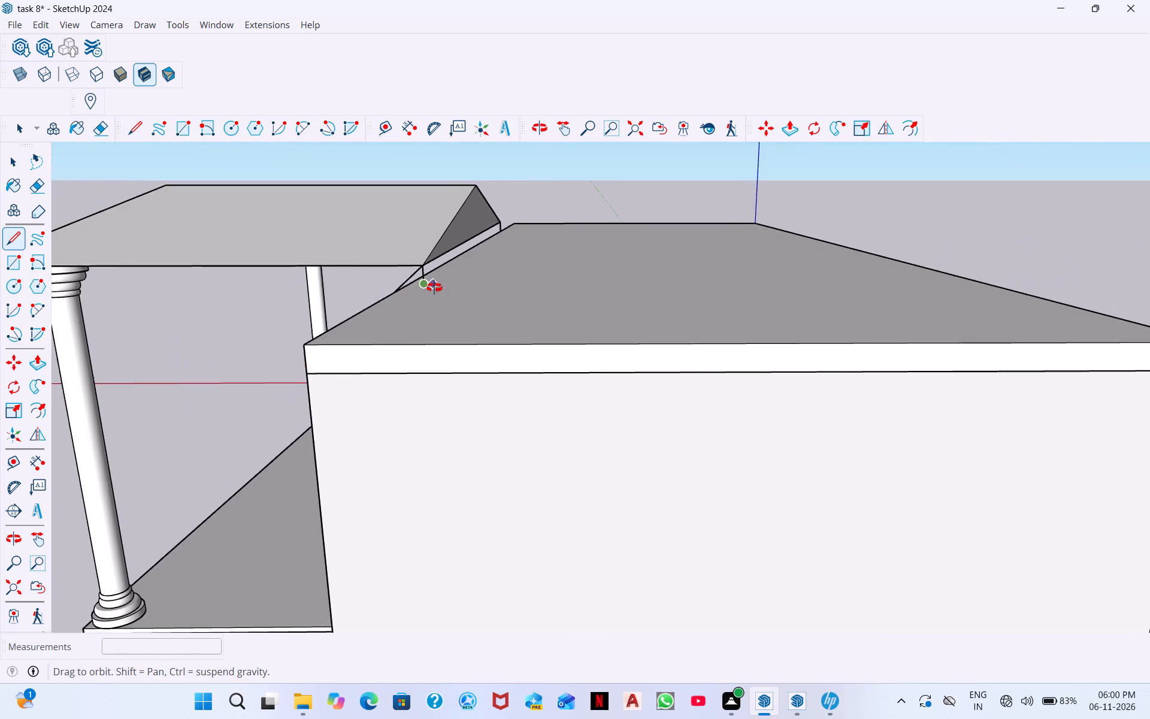
{"action": "middle_click_drag", "start_coordinate": [434, 288], "coordinate": [482, 288]}
{"action": "middle_click_drag", "start_coordinate": [461, 306], "coordinate": [429, 349]}
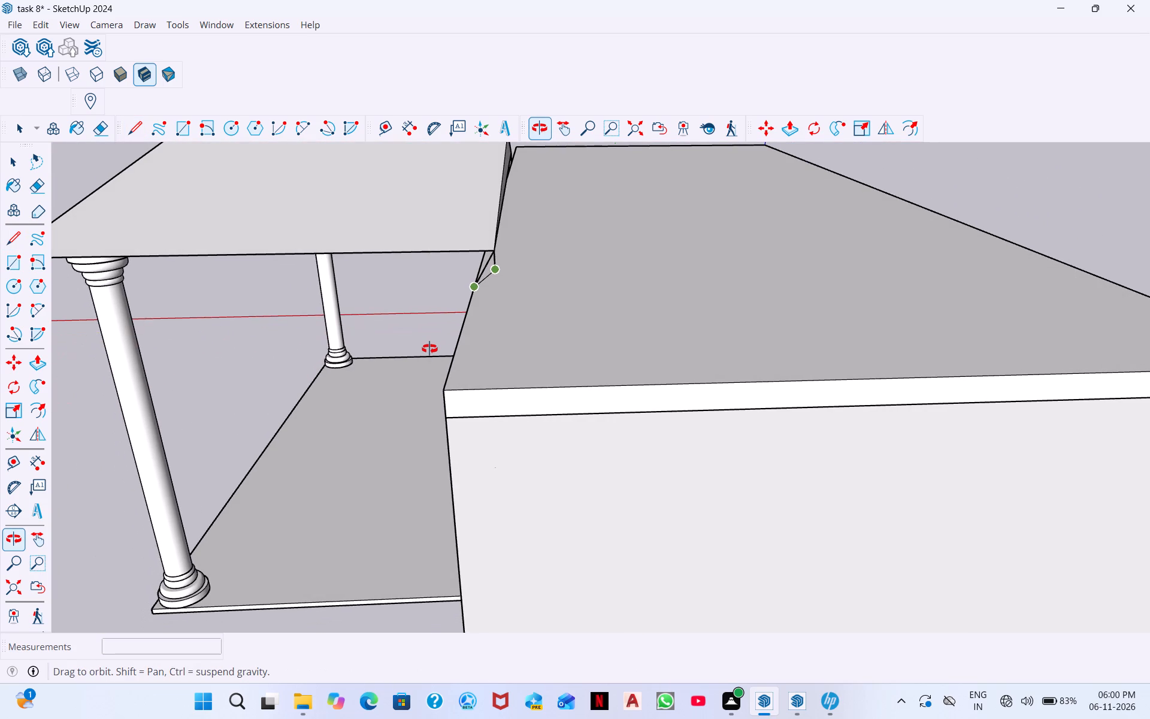
{"action": "middle_click_drag", "start_coordinate": [429, 349], "coordinate": [374, 351]}
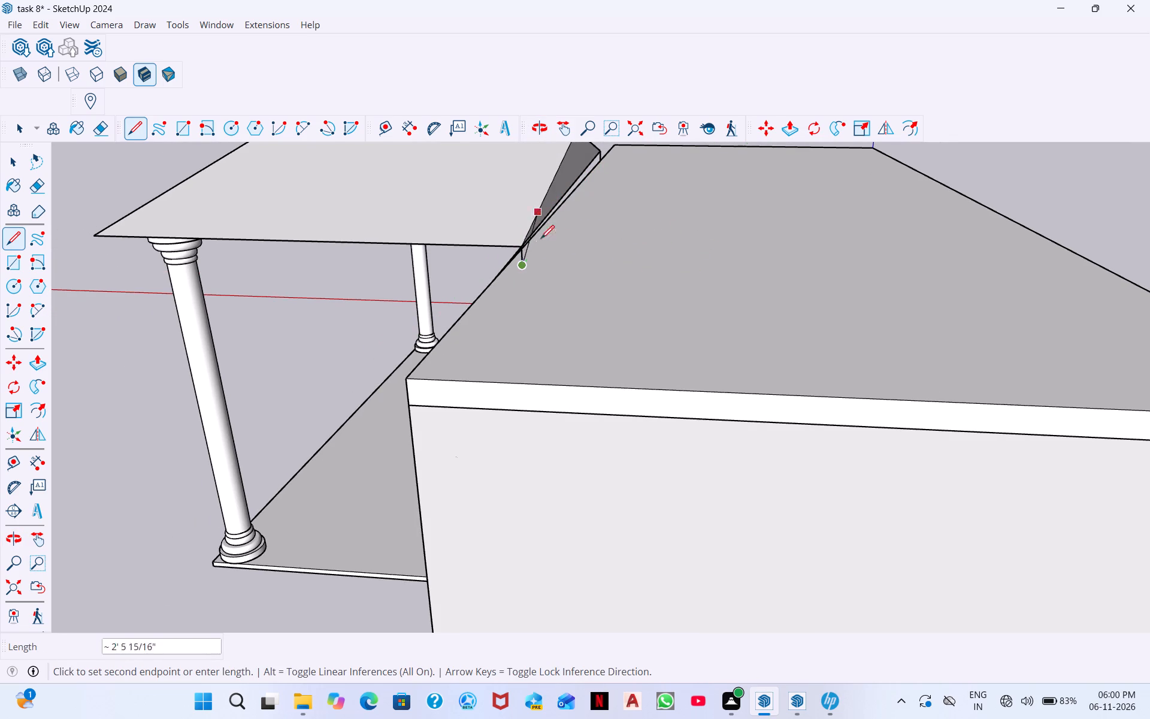
{"action": "scroll", "coordinate": [500, 229], "scroll_direction": "down", "scroll_amount": 2}
{"action": "scroll", "coordinate": [565, 240], "scroll_direction": "down", "scroll_amount": 2}
{"action": "scroll", "coordinate": [568, 249], "scroll_direction": "up", "scroll_amount": 2}
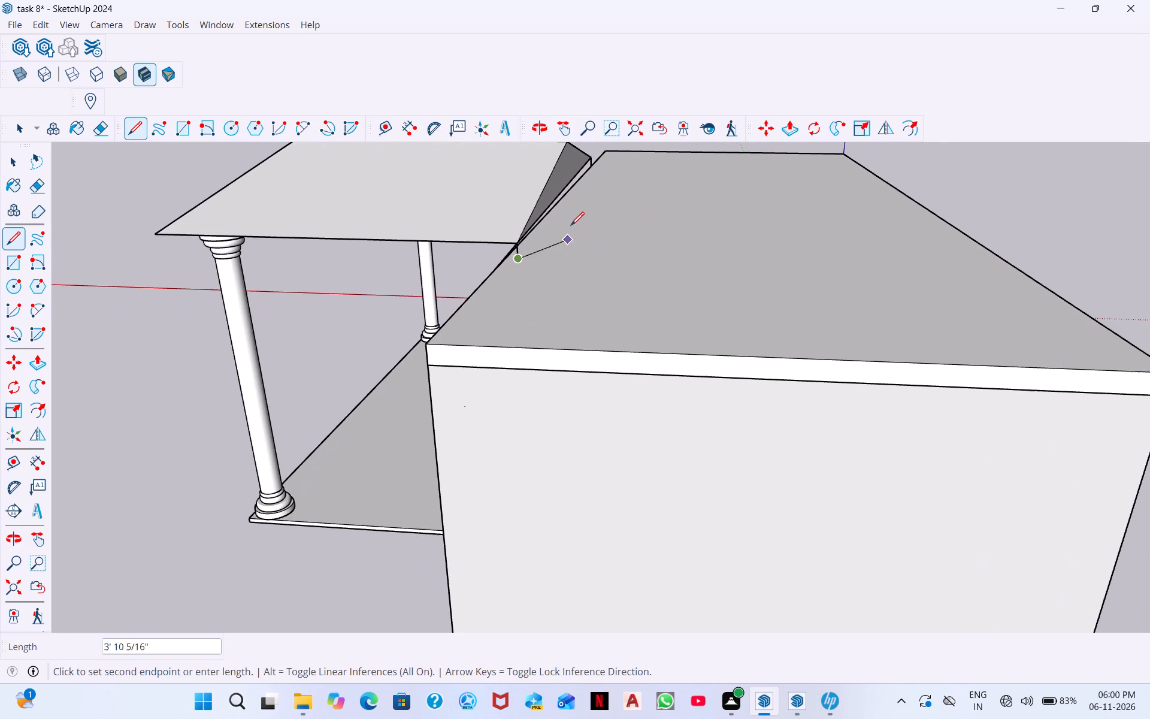
{"action": "key", "text": "ctrl+z"}
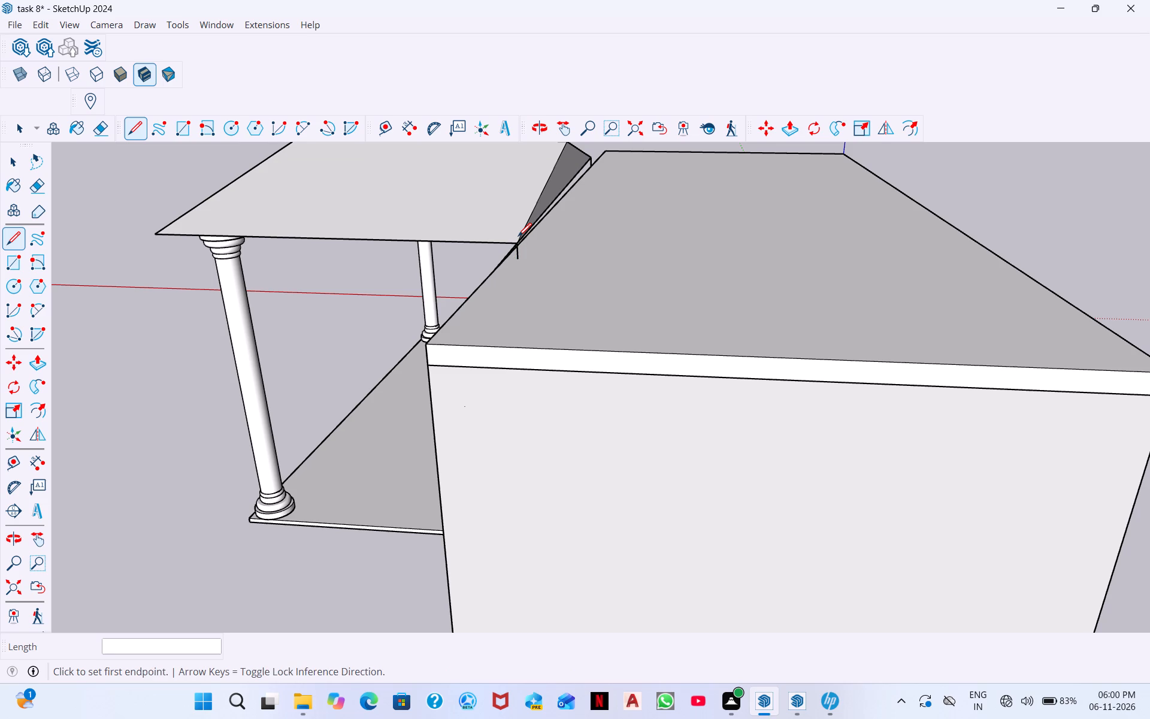
Draw a 6" vertical line from the porch roof's lower side edge, just in front of its rear corner, down to the roof slab's upper edge.
{"action": "scroll", "coordinate": [476, 249], "scroll_direction": "up", "scroll_amount": 10}
{"action": "scroll", "coordinate": [785, 240], "scroll_direction": "down", "scroll_amount": 5}
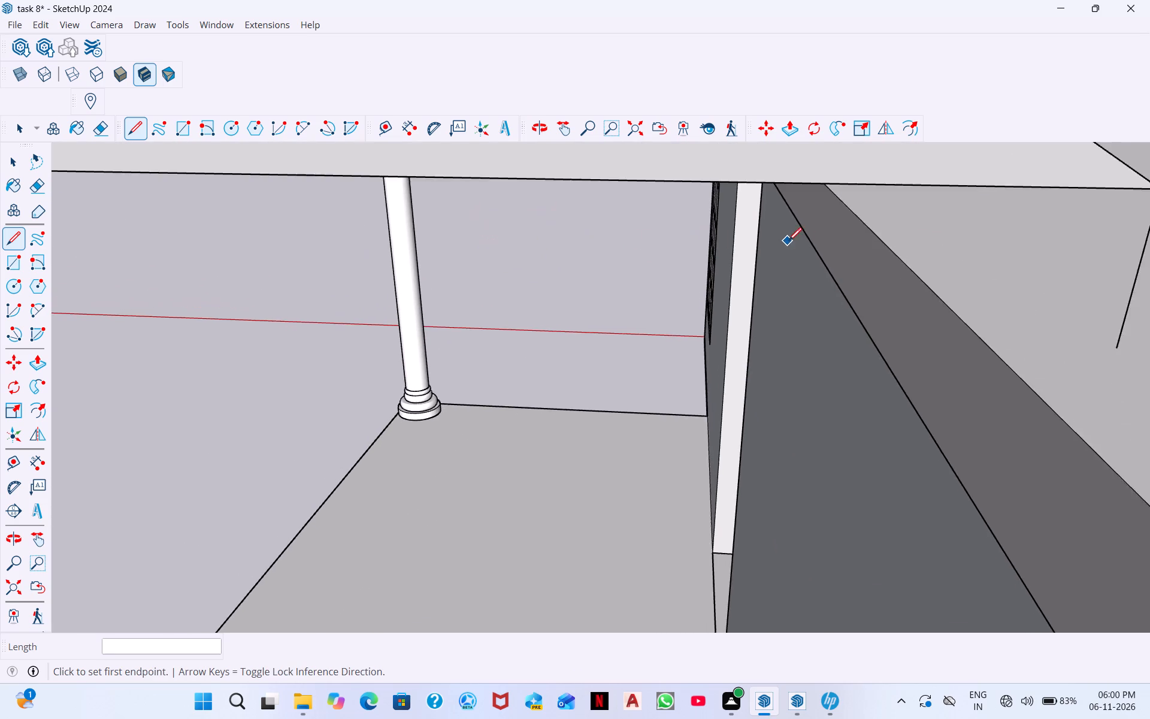
{"action": "scroll", "coordinate": [788, 241], "scroll_direction": "down", "scroll_amount": 2}
{"action": "scroll", "coordinate": [895, 265], "scroll_direction": "down", "scroll_amount": 1}
{"action": "scroll", "coordinate": [930, 225], "scroll_direction": "up", "scroll_amount": 4}
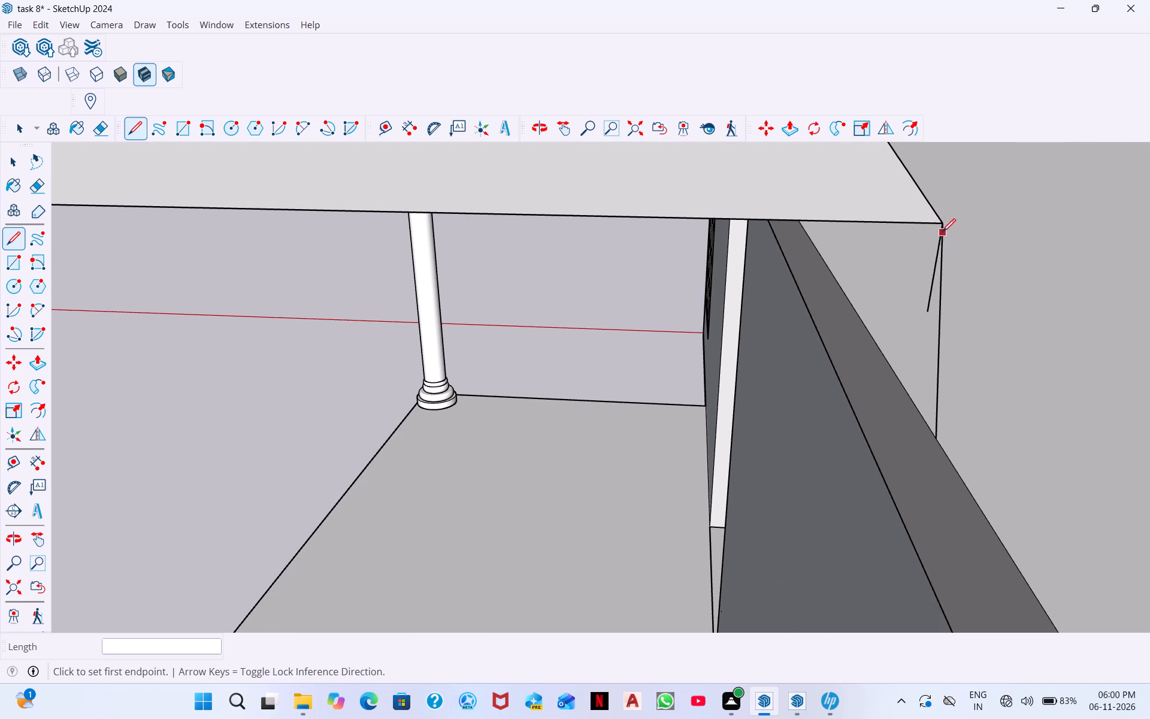
{"action": "left_click", "coordinate": [870, 221]}
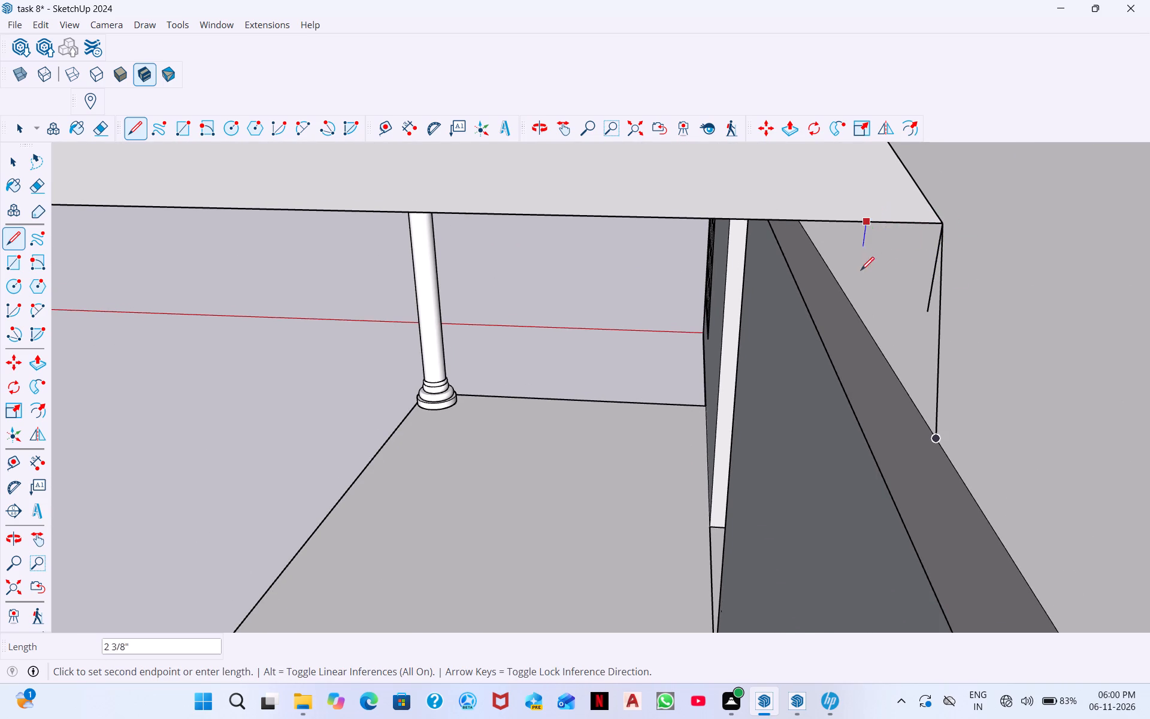
{"action": "left_click", "coordinate": [858, 315]}
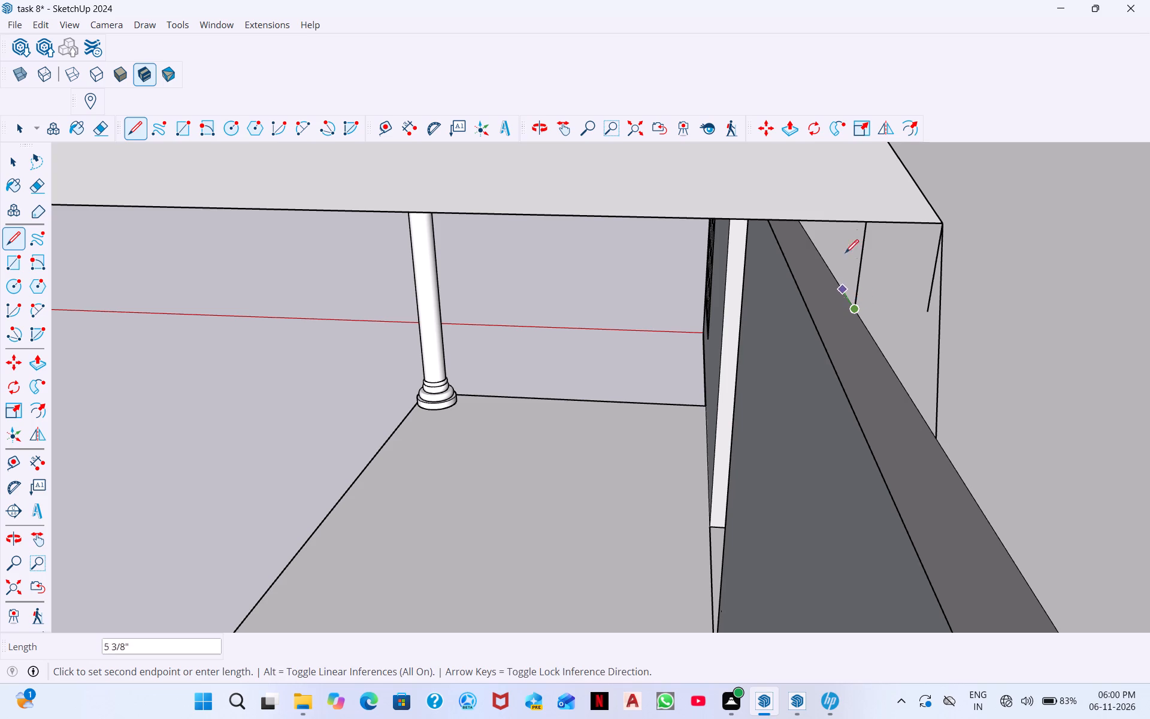
{"action": "middle_click_drag", "start_coordinate": [871, 220], "coordinate": [528, 295]}
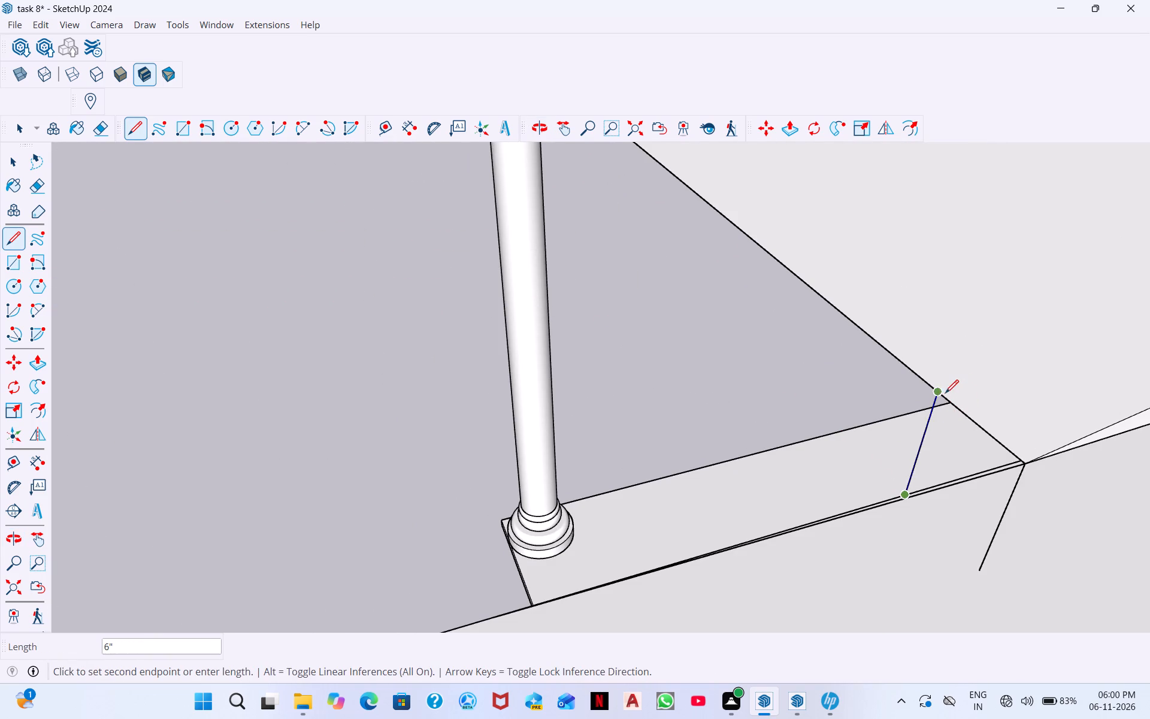
{"action": "scroll", "coordinate": [945, 389], "scroll_direction": "down", "scroll_amount": 12}
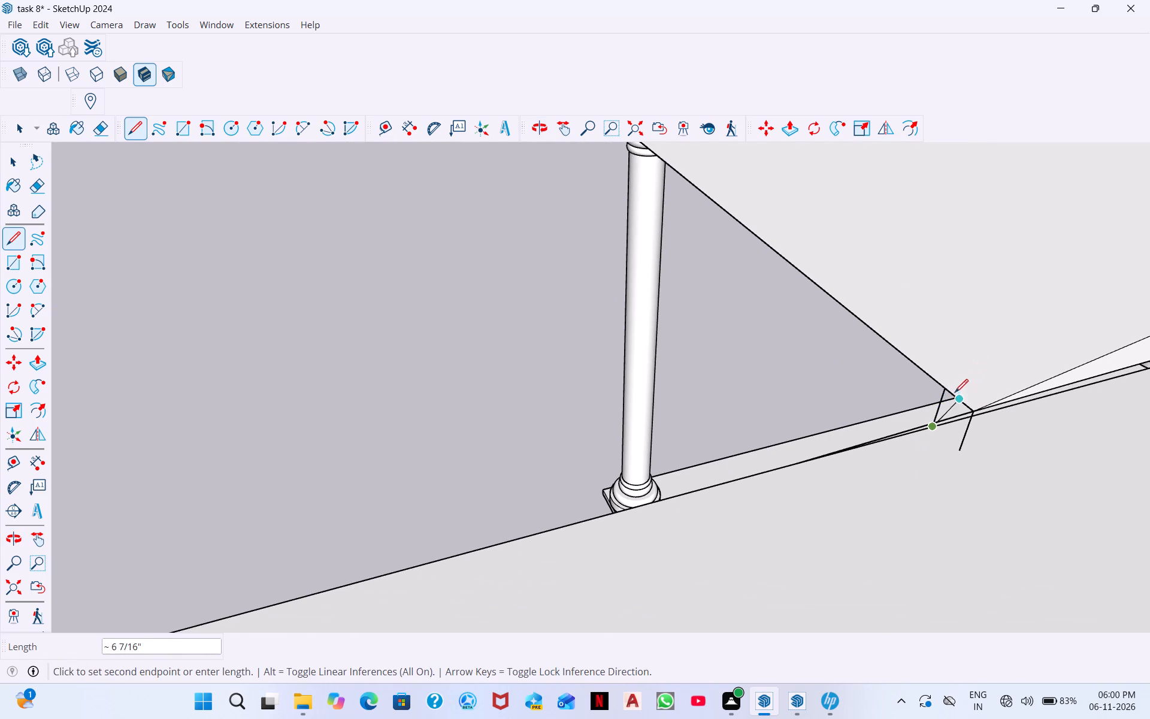
{"action": "scroll", "coordinate": [986, 458], "scroll_direction": "down", "scroll_amount": 7}
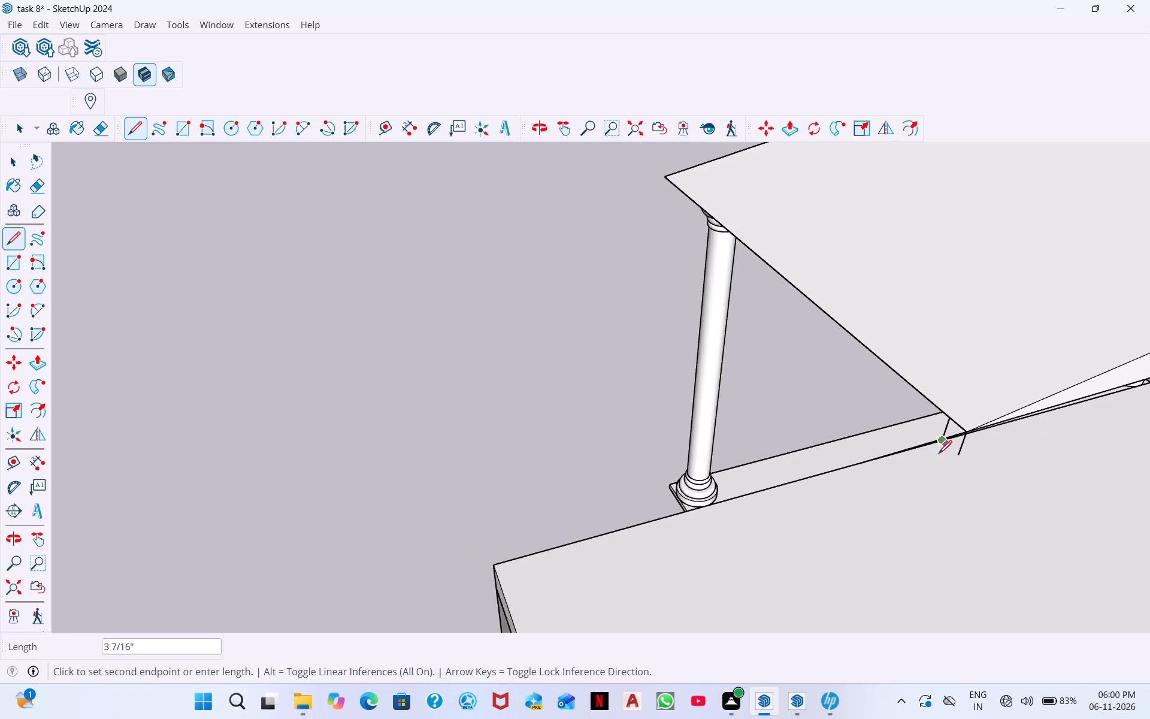
{"action": "key", "text": "Escape"}
Draw a line about 10' 9 9/16" long across the porch roof slope, from the new vertical line's top to the ridge's rear end.
{"action": "scroll", "coordinate": [952, 485], "scroll_direction": "down", "scroll_amount": 5}
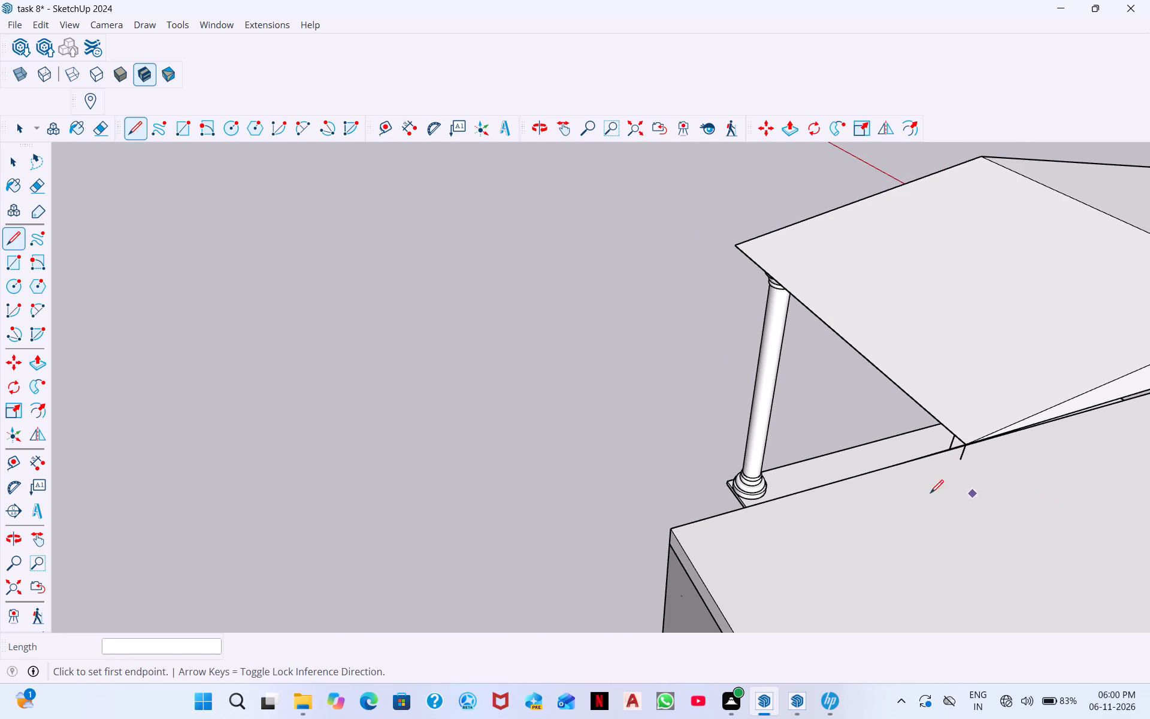
{"action": "scroll", "coordinate": [1017, 387], "scroll_direction": "down", "scroll_amount": 8}
{"action": "middle_click_drag", "start_coordinate": [1025, 414], "coordinate": [982, 398]}
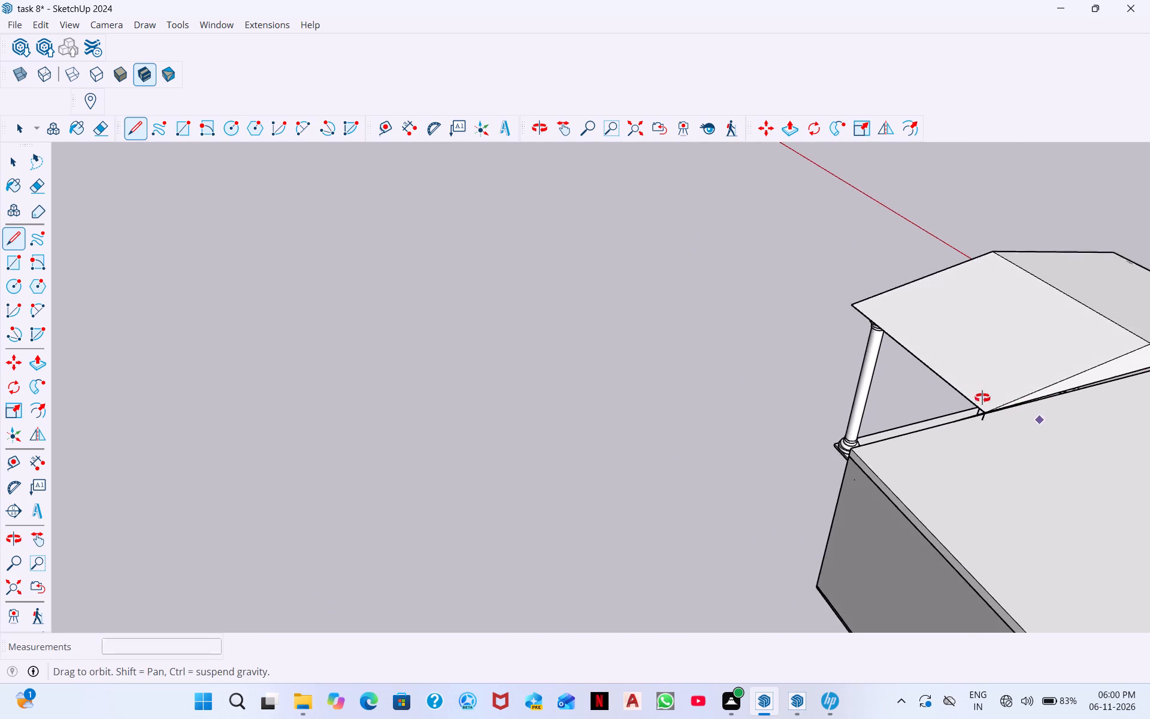
{"action": "middle_click_drag", "start_coordinate": [982, 398], "coordinate": [889, 361]}
{"action": "scroll", "coordinate": [901, 409], "scroll_direction": "down", "scroll_amount": 7}
{"action": "middle_click_drag", "start_coordinate": [1007, 499], "coordinate": [1149, 456]}
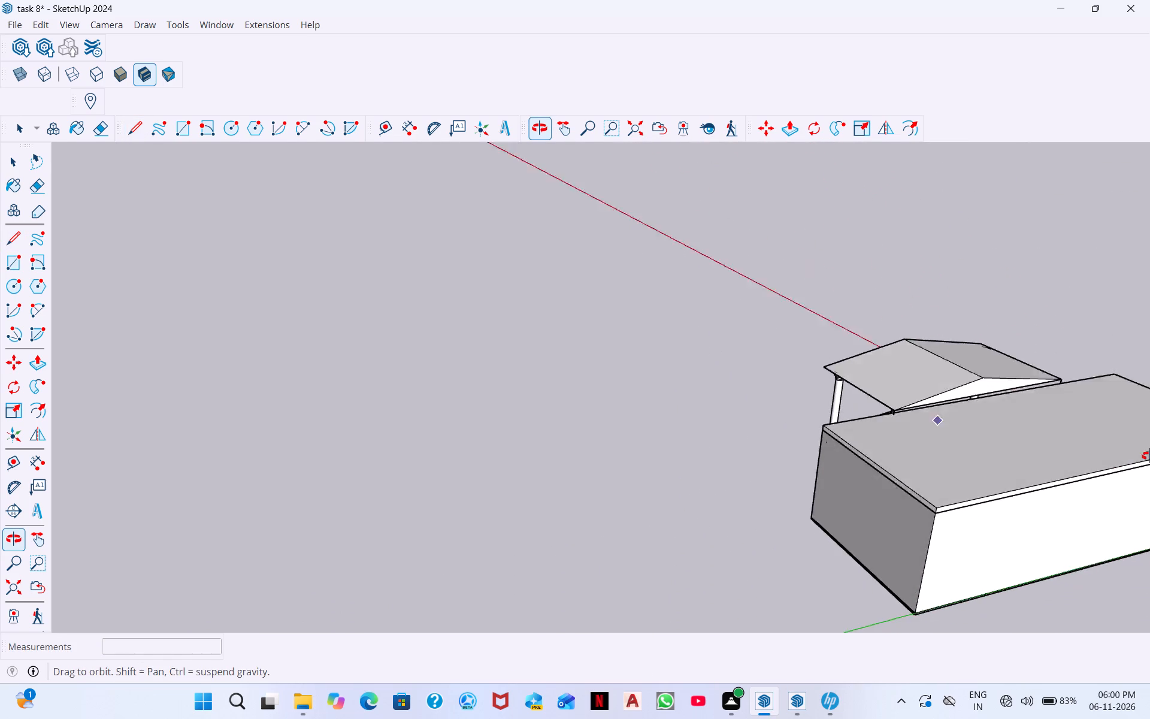
{"action": "middle_click_drag", "start_coordinate": [1149, 456], "coordinate": [1149, 443]}
{"action": "scroll", "coordinate": [1009, 413], "scroll_direction": "up", "scroll_amount": 2}
{"action": "scroll", "coordinate": [963, 427], "scroll_direction": "up", "scroll_amount": 5}
{"action": "scroll", "coordinate": [893, 421], "scroll_direction": "up", "scroll_amount": 4}
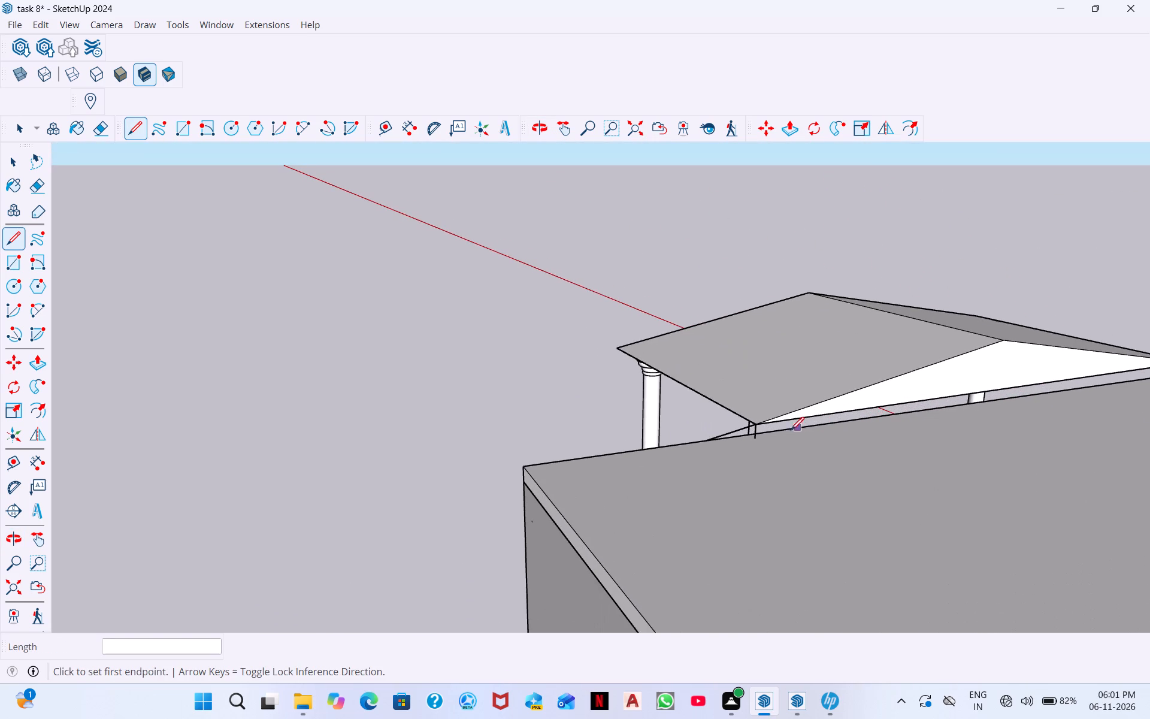
{"action": "left_click", "coordinate": [749, 419]}
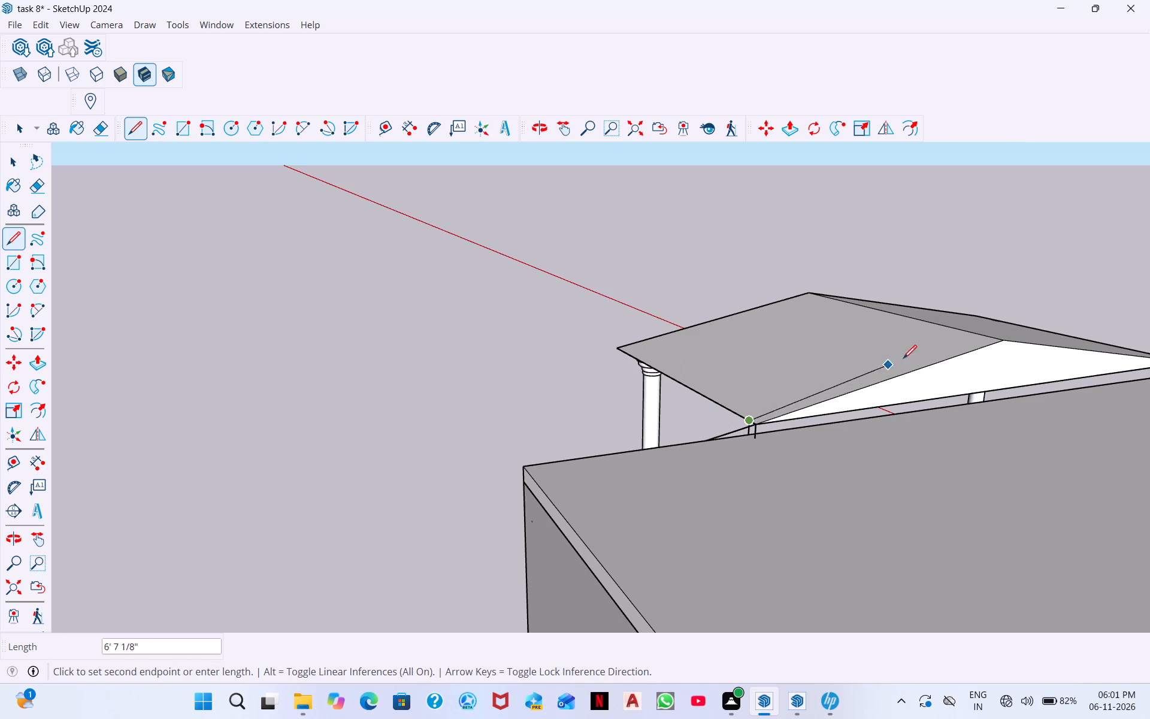
{"action": "left_click", "coordinate": [1001, 338]}
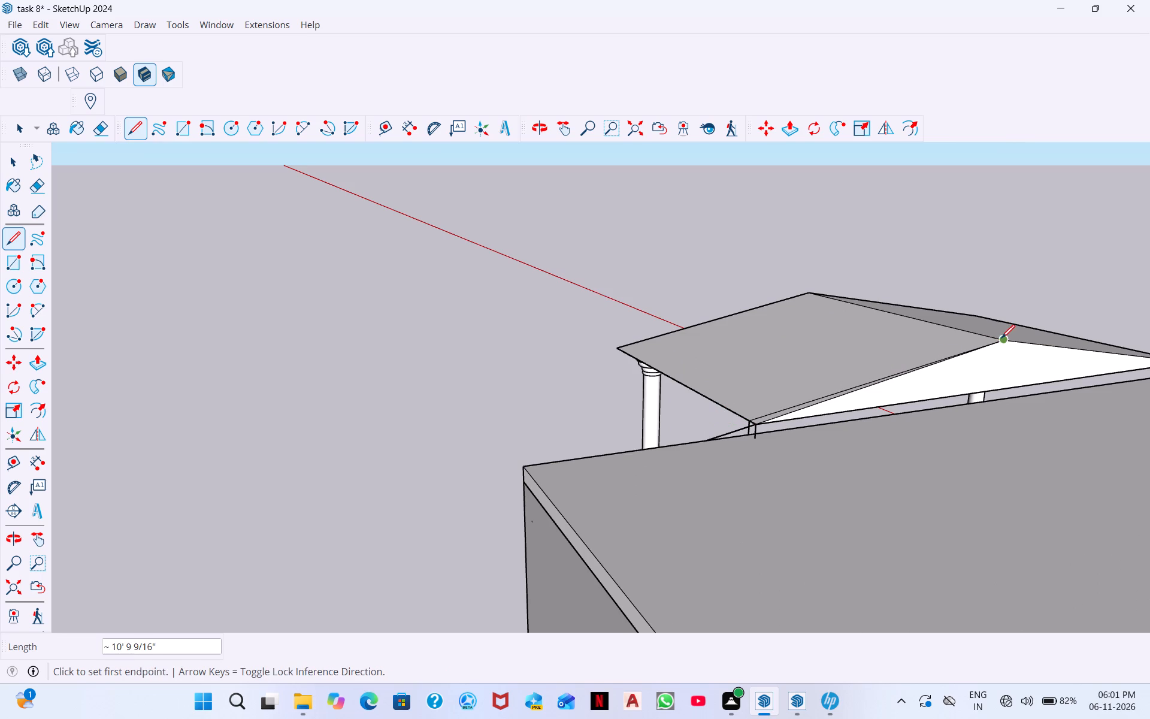
{"action": "key", "text": "Escape"}
Erase the old rear slope edge, the leftover corner edges, the gable's base edge and the surplus vertical line at the porch roof's rear corner.
{"action": "left_click", "coordinate": [107, 132]}
{"action": "scroll", "coordinate": [816, 406], "scroll_direction": "up", "scroll_amount": 4}
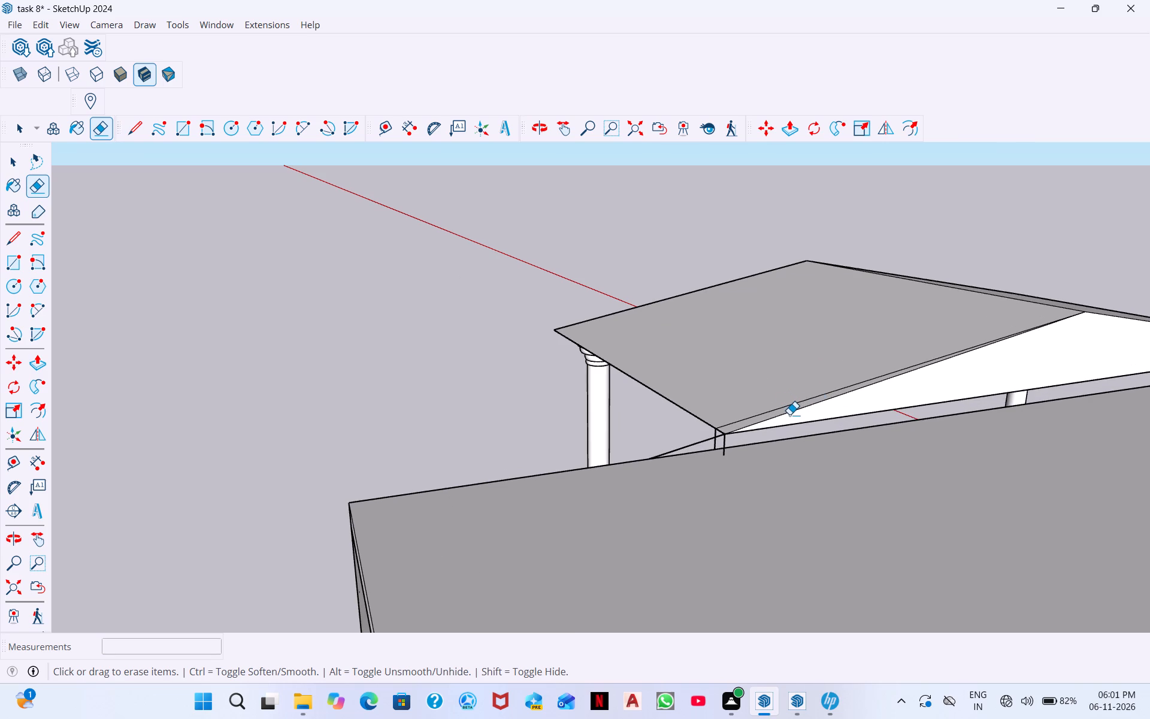
{"action": "left_click", "coordinate": [789, 413]}
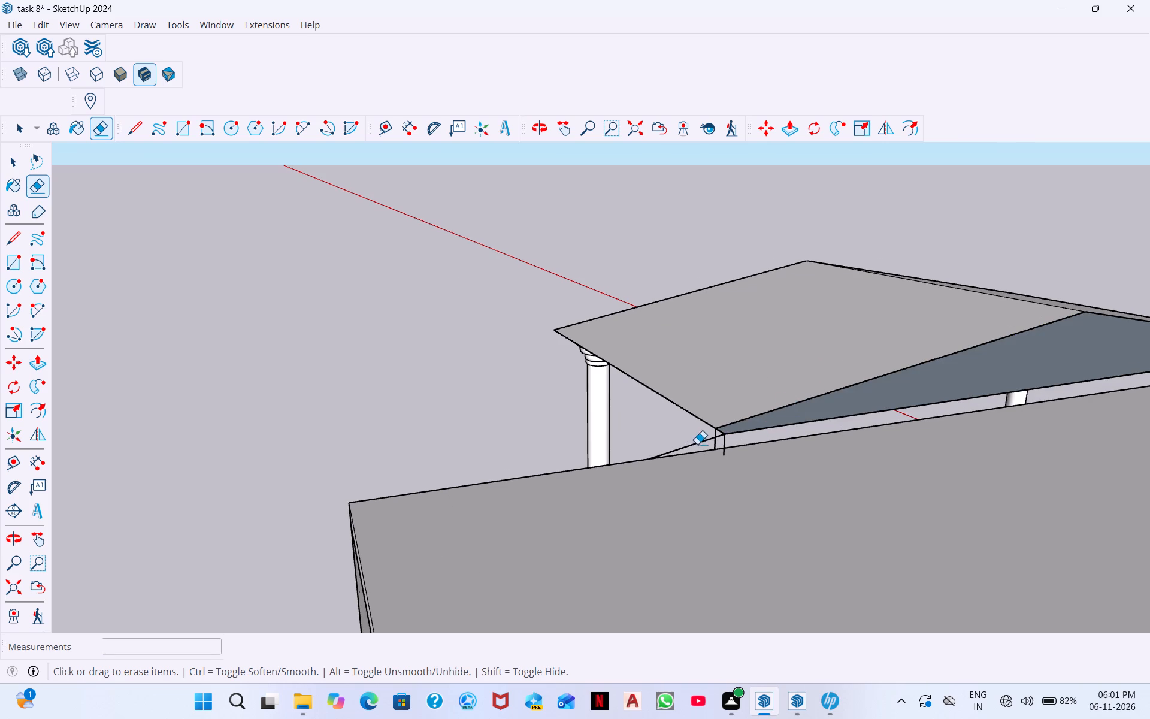
{"action": "scroll", "coordinate": [697, 444], "scroll_direction": "up", "scroll_amount": 4}
{"action": "scroll", "coordinate": [746, 457], "scroll_direction": "up", "scroll_amount": 3}
{"action": "left_click", "coordinate": [730, 415]}
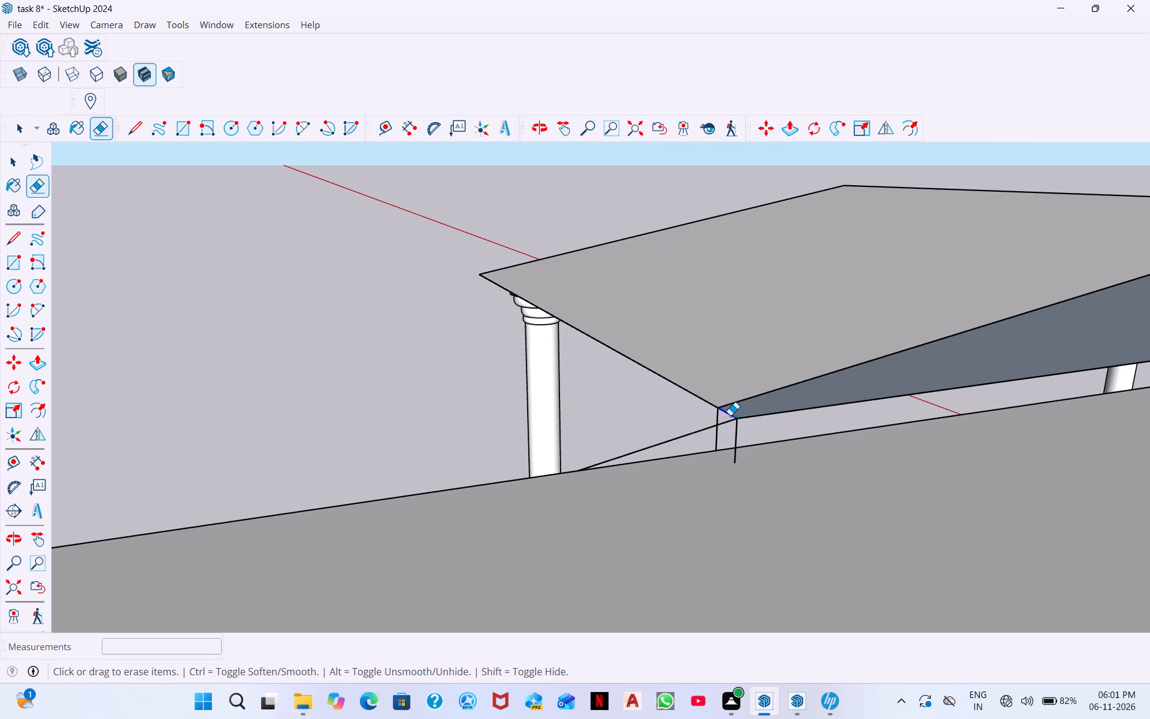
{"action": "left_click", "coordinate": [743, 421]}
{"action": "left_click", "coordinate": [732, 423]}
{"action": "left_click", "coordinate": [739, 420]}
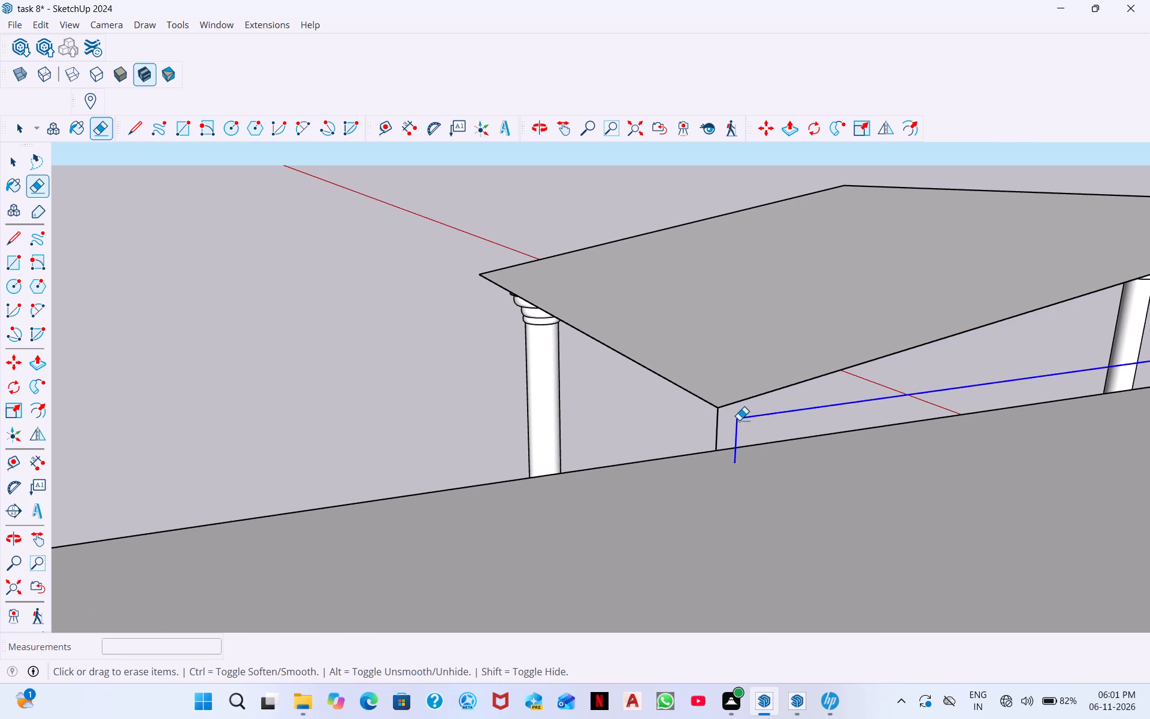
Draw a line between the porch roof's two rear lower corners to close the rear gable face.
{"action": "scroll", "coordinate": [754, 417], "scroll_direction": "down", "scroll_amount": 7}
{"action": "middle_click_drag", "start_coordinate": [1045, 406], "coordinate": [910, 392]}
{"action": "scroll", "coordinate": [910, 392], "scroll_direction": "down", "scroll_amount": 3}
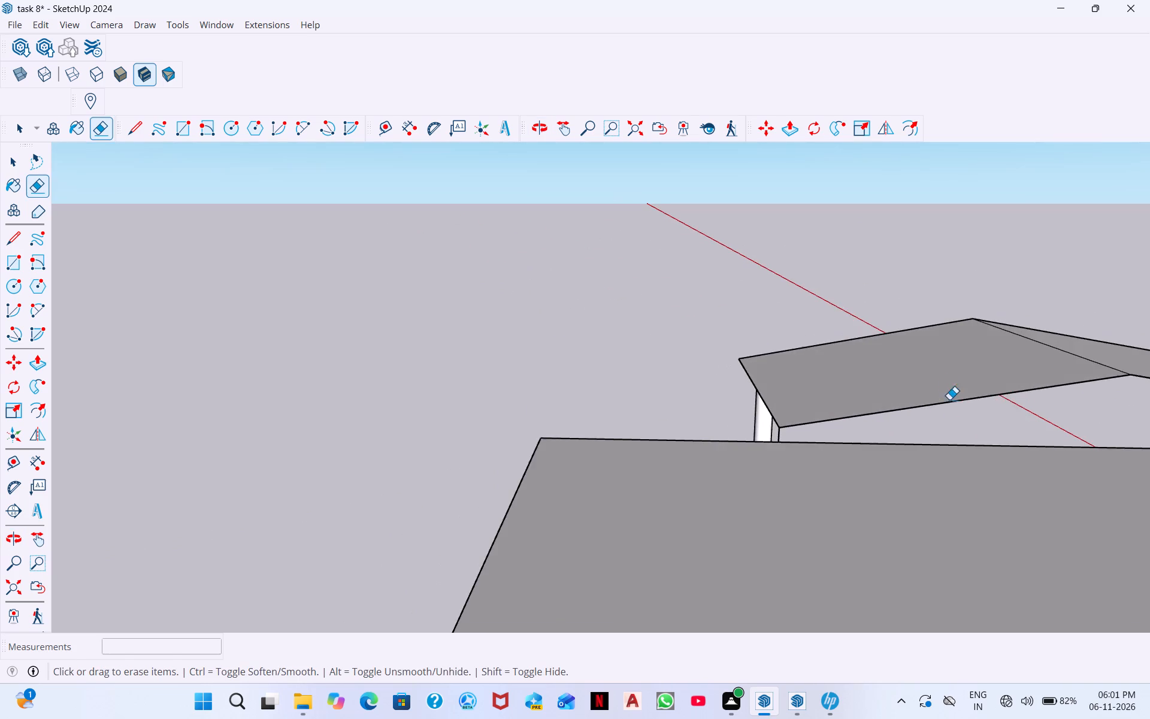
{"action": "scroll", "coordinate": [949, 400], "scroll_direction": "down", "scroll_amount": 7}
{"action": "middle_click_drag", "start_coordinate": [1057, 416], "coordinate": [1149, 379]}
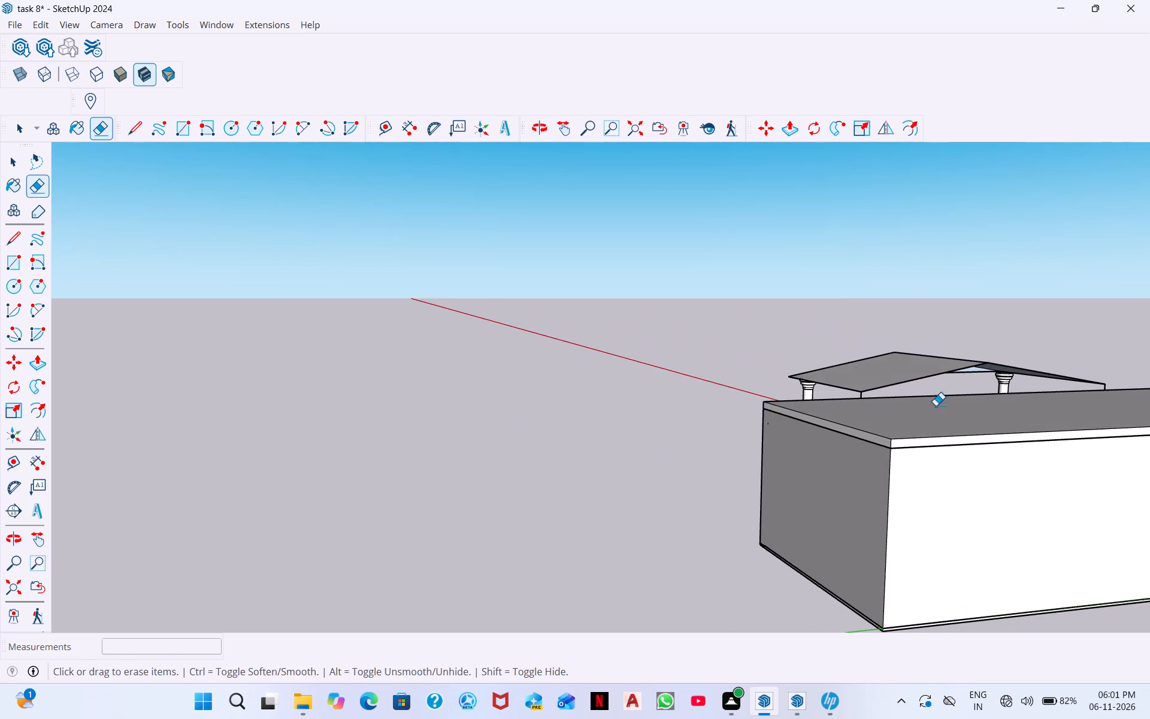
{"action": "left_click", "coordinate": [134, 134]}
{"action": "middle_click_drag", "start_coordinate": [964, 421], "coordinate": [855, 441]}
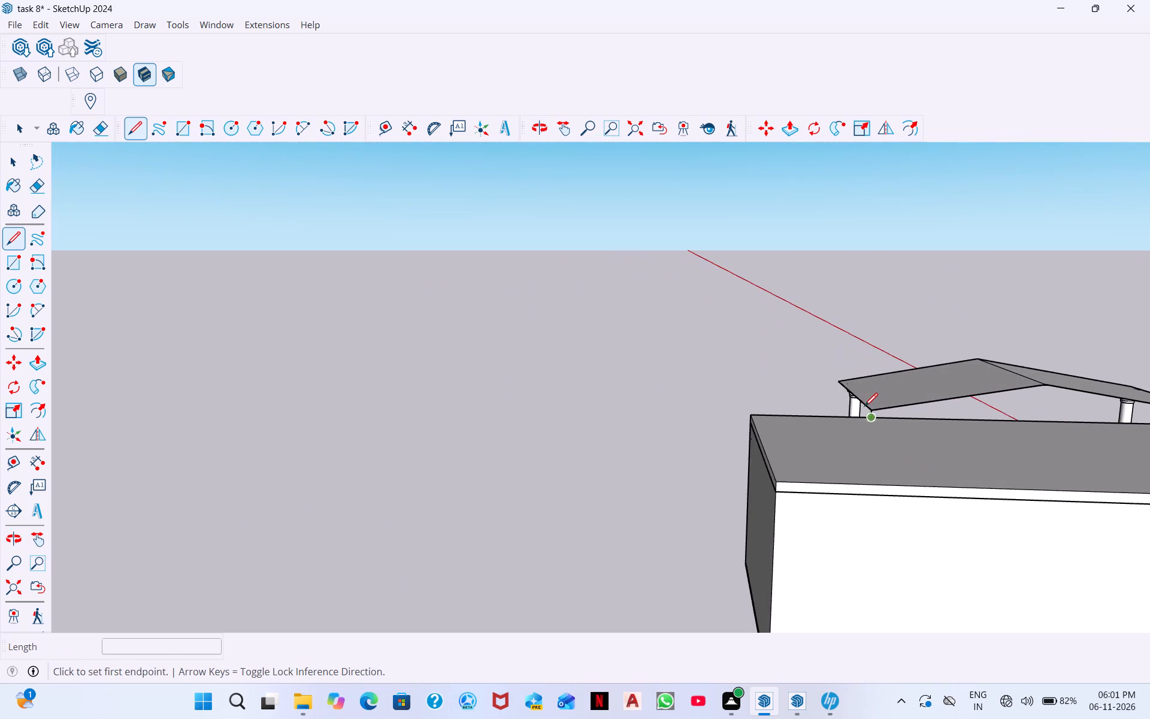
{"action": "scroll", "coordinate": [864, 406], "scroll_direction": "up", "scroll_amount": 7}
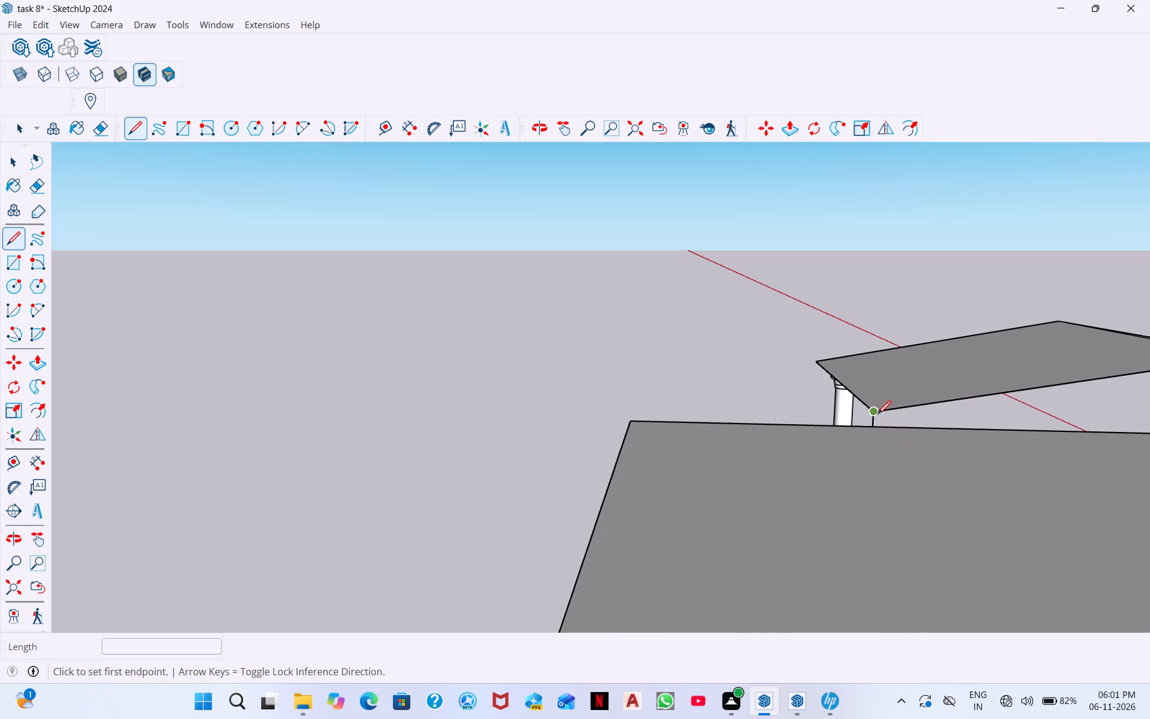
{"action": "middle_click_drag", "start_coordinate": [877, 428], "coordinate": [1149, 383]}
{"action": "scroll", "coordinate": [834, 386], "scroll_direction": "up", "scroll_amount": 8}
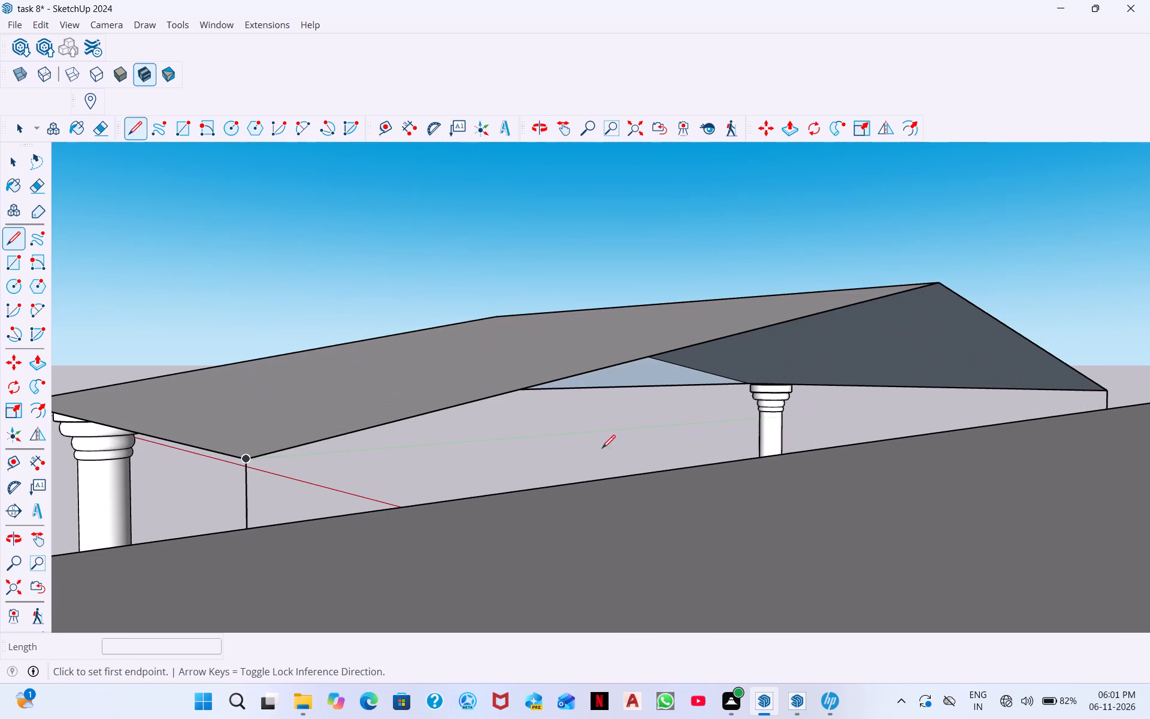
{"action": "left_click", "coordinate": [248, 460]}
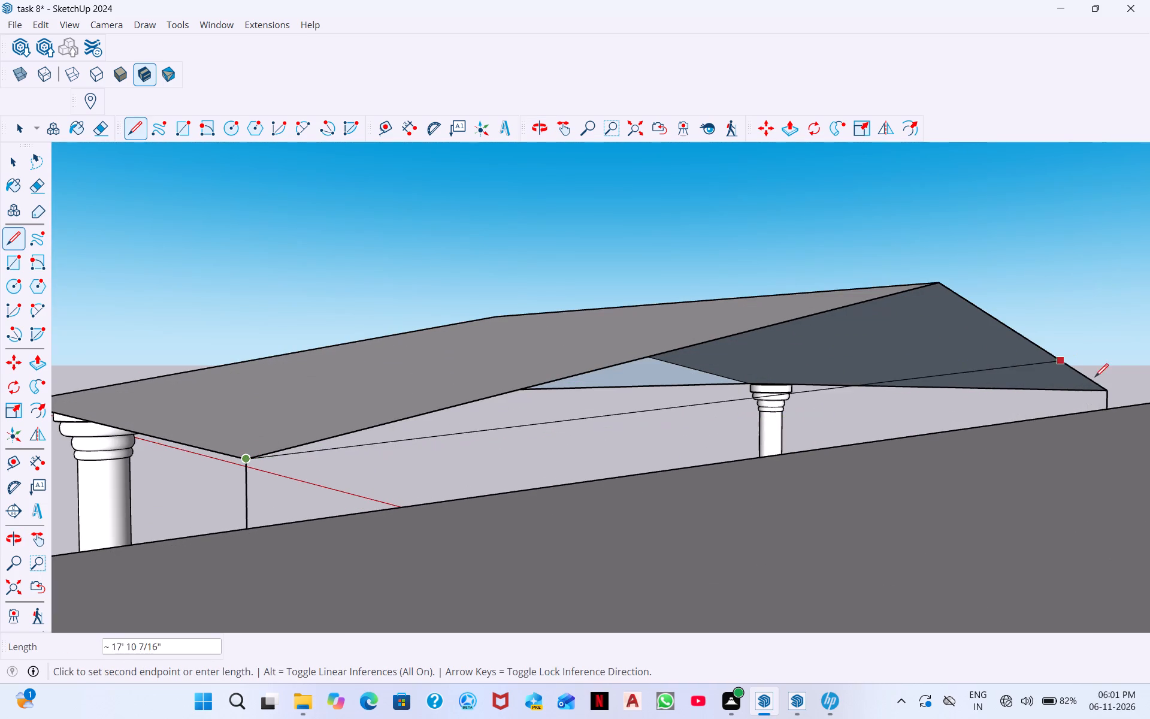
{"action": "left_click", "coordinate": [1109, 385]}
{"action": "scroll", "coordinate": [660, 387], "scroll_direction": "down", "scroll_amount": 2}
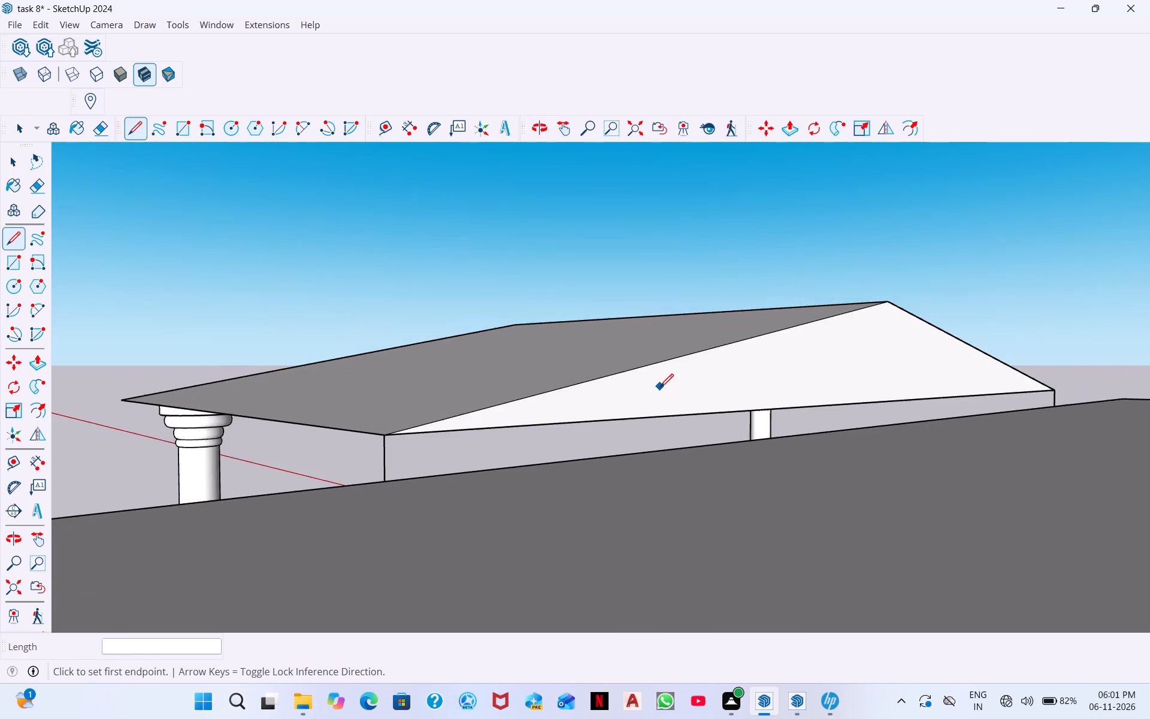
{"action": "scroll", "coordinate": [660, 387], "scroll_direction": "down", "scroll_amount": 6}
{"action": "key", "text": "Escape"}
{"action": "scroll", "coordinate": [524, 479], "scroll_direction": "down", "scroll_amount": 3}
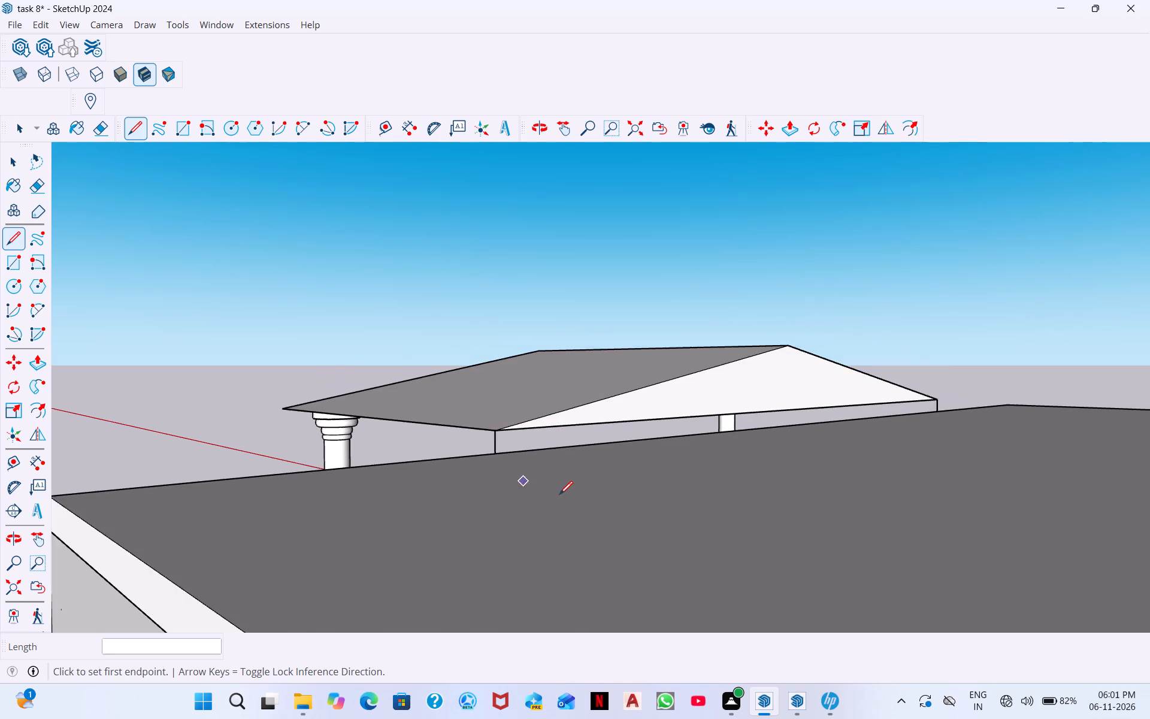
Extend the rear corner's vertical line 6" down the slab's front face to its lower edge, discarding the follow-on segment.
{"action": "scroll", "coordinate": [559, 494], "scroll_direction": "down", "scroll_amount": 5}
{"action": "middle_click_drag", "start_coordinate": [593, 476], "coordinate": [806, 520]}
{"action": "middle_click_drag", "start_coordinate": [710, 525], "coordinate": [810, 534]}
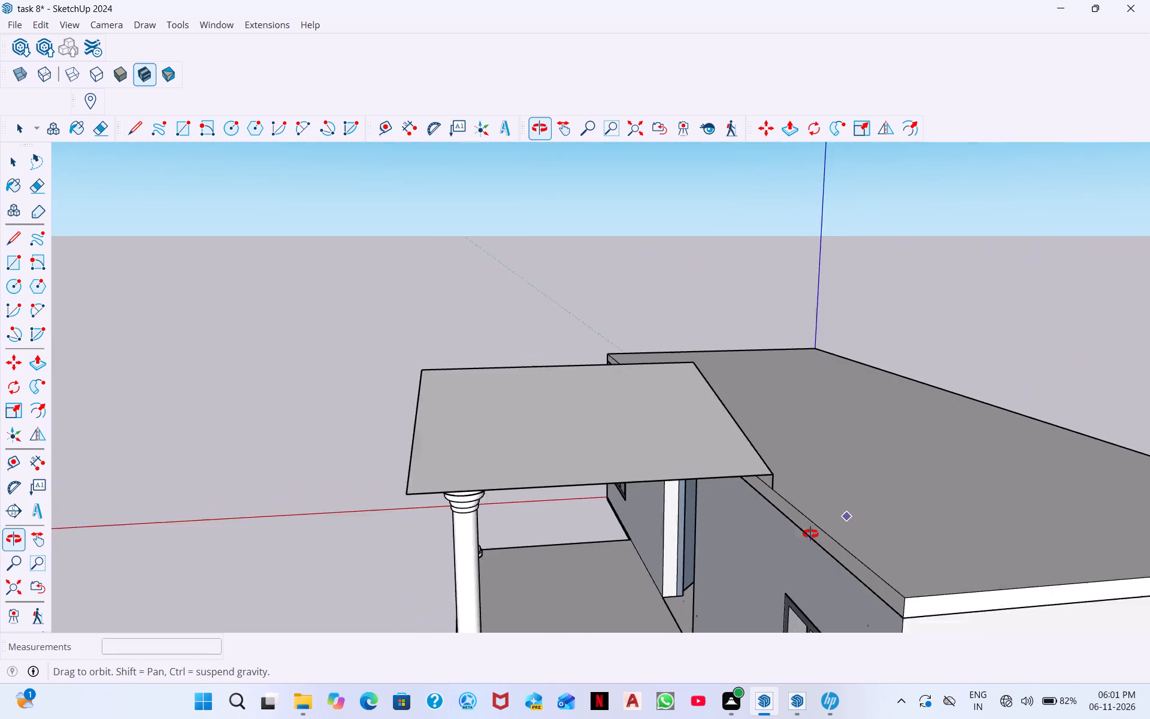
{"action": "middle_click_drag", "start_coordinate": [810, 534], "coordinate": [836, 527]}
{"action": "scroll", "coordinate": [783, 509], "scroll_direction": "up", "scroll_amount": 4}
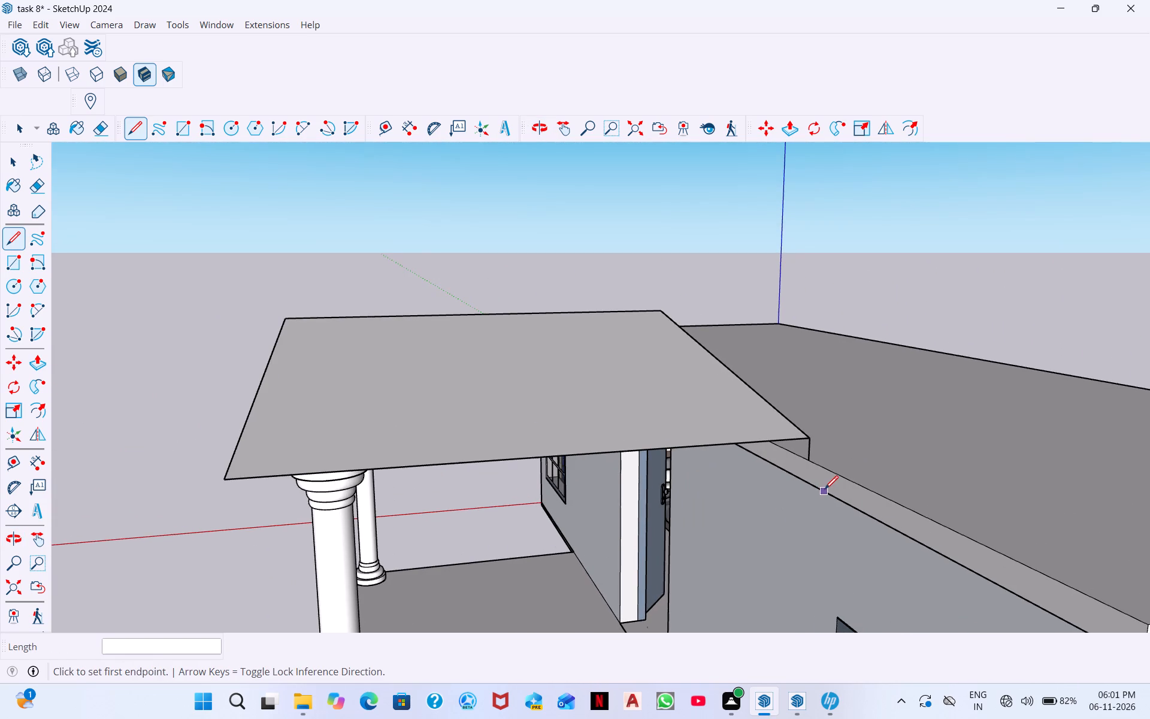
{"action": "middle_click_drag", "start_coordinate": [825, 489], "coordinate": [823, 429]}
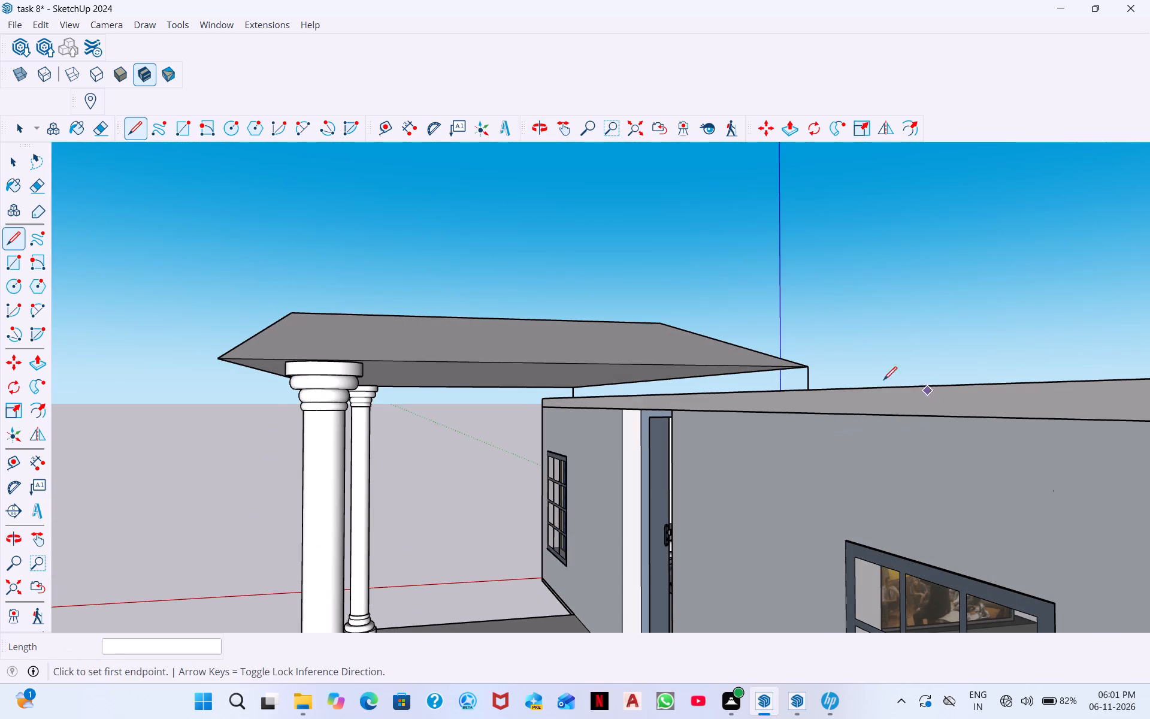
{"action": "scroll", "coordinate": [836, 403], "scroll_direction": "up", "scroll_amount": 5}
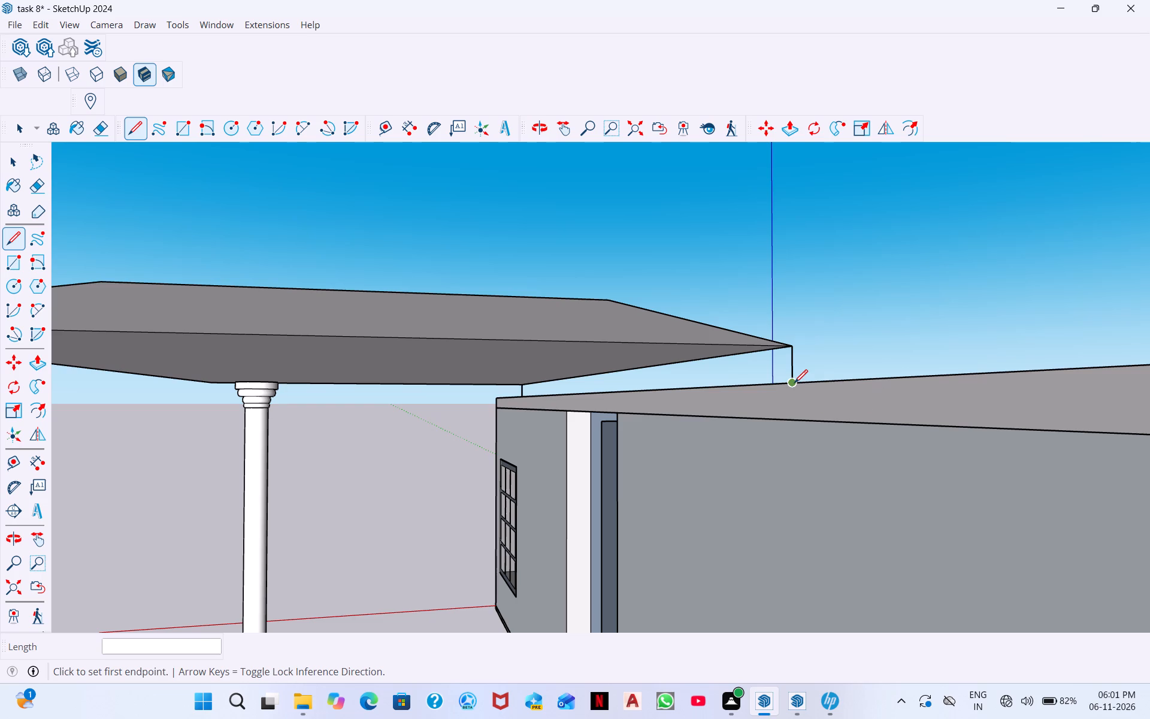
{"action": "left_click", "coordinate": [794, 383]}
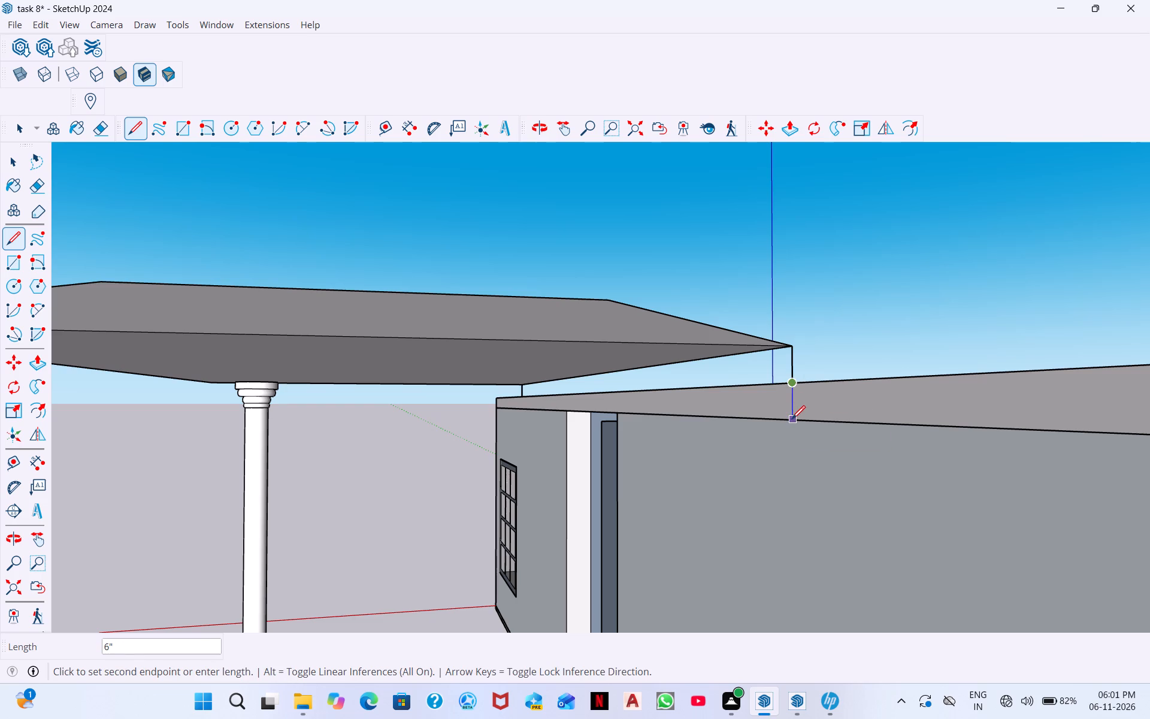
{"action": "left_click", "coordinate": [792, 419]}
{"action": "scroll", "coordinate": [707, 417], "scroll_direction": "down", "scroll_amount": 5}
{"action": "scroll", "coordinate": [534, 426], "scroll_direction": "down", "scroll_amount": 1}
{"action": "middle_click_drag", "start_coordinate": [534, 428], "coordinate": [558, 406]}
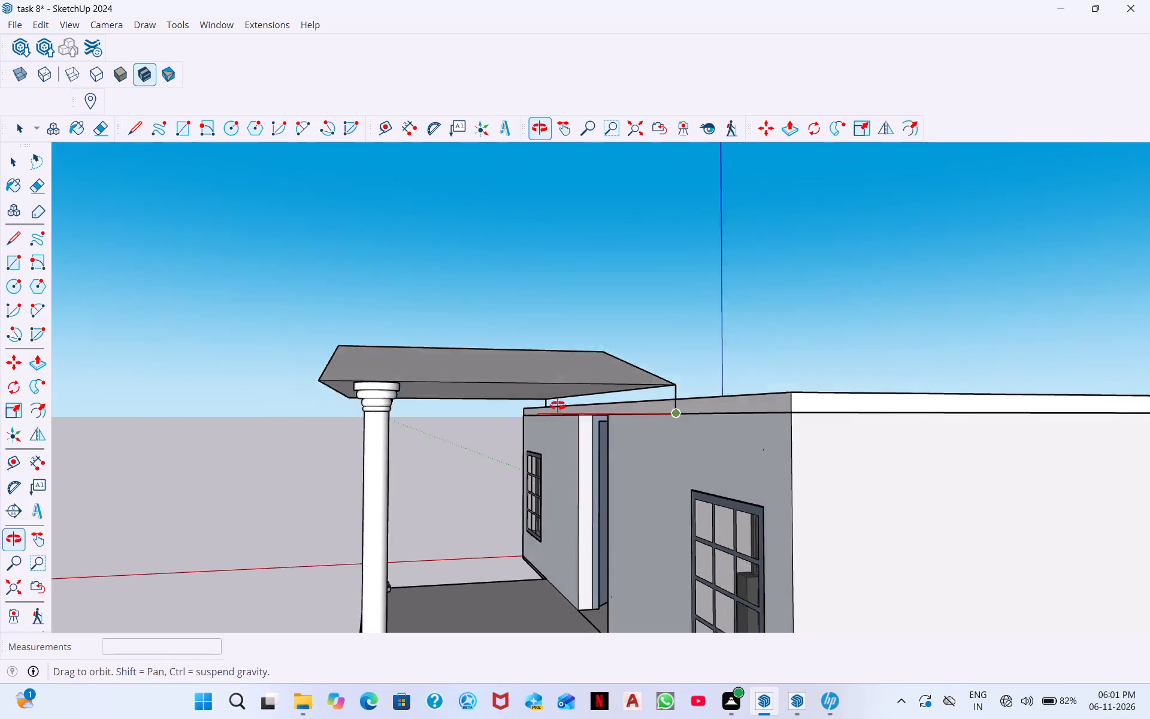
{"action": "middle_click_drag", "start_coordinate": [558, 406], "coordinate": [611, 413]}
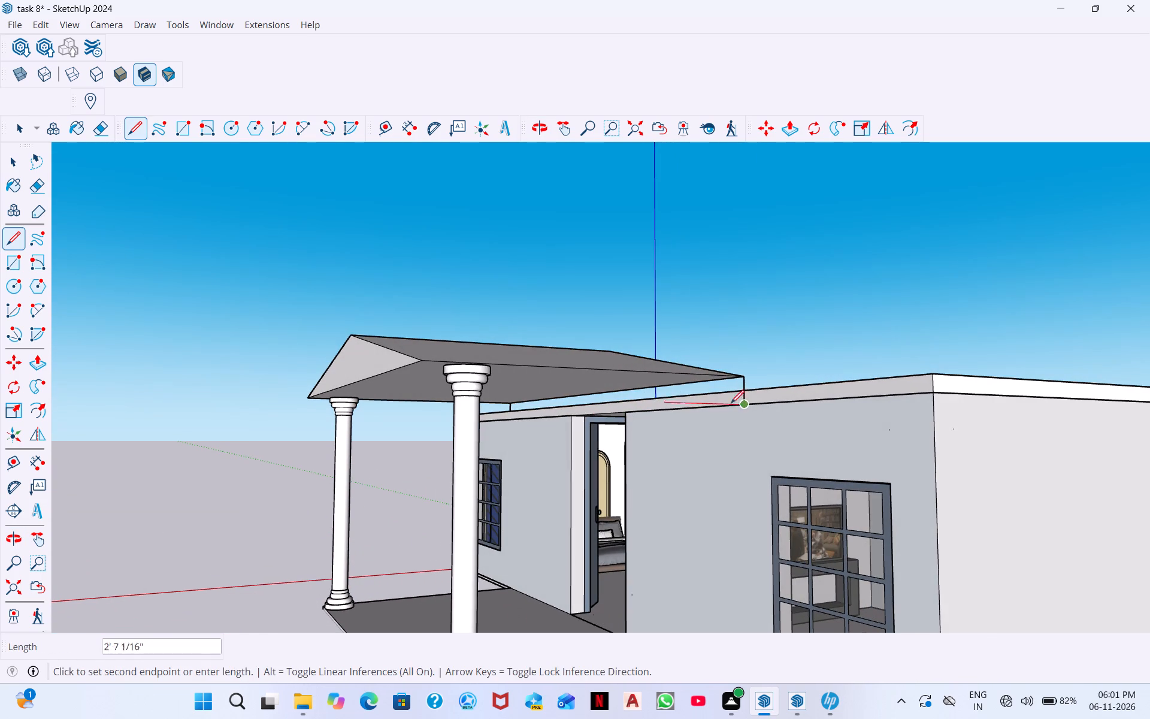
{"action": "key", "text": "Escape"}
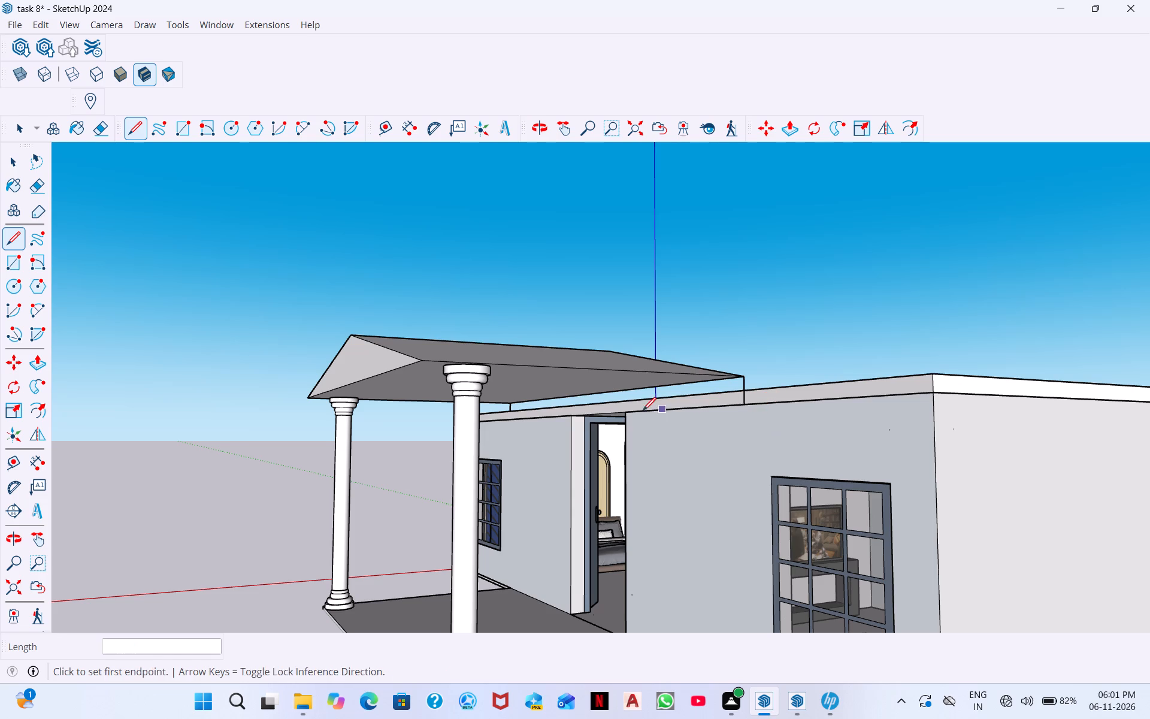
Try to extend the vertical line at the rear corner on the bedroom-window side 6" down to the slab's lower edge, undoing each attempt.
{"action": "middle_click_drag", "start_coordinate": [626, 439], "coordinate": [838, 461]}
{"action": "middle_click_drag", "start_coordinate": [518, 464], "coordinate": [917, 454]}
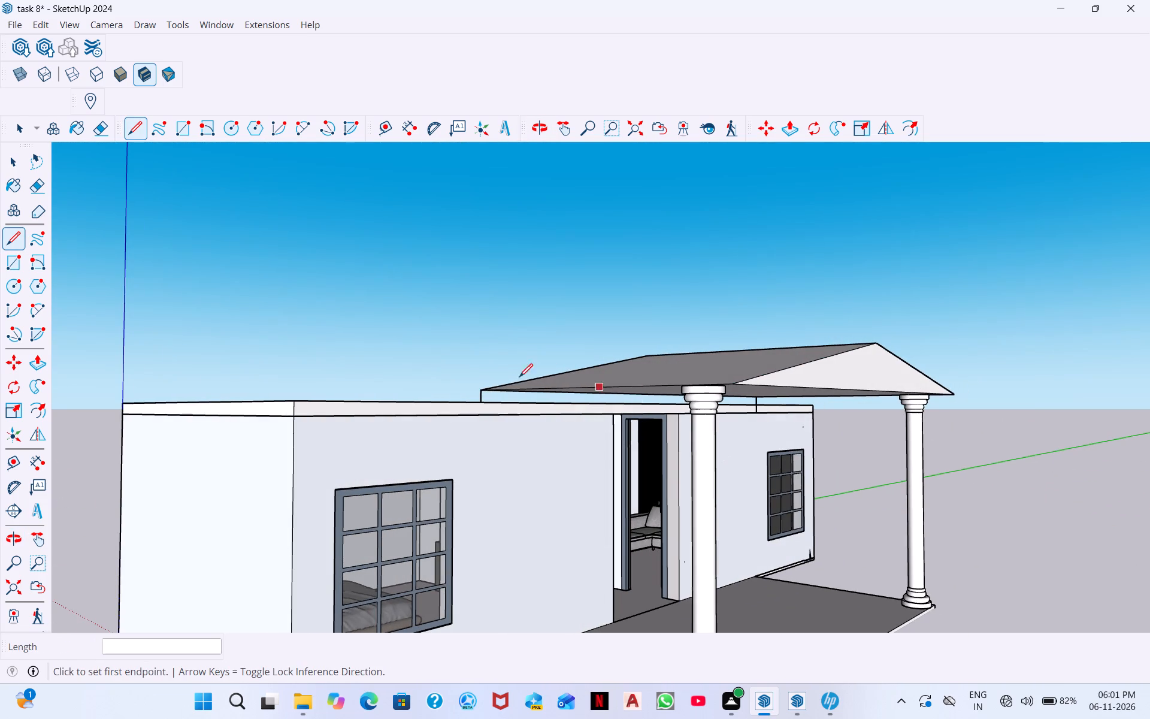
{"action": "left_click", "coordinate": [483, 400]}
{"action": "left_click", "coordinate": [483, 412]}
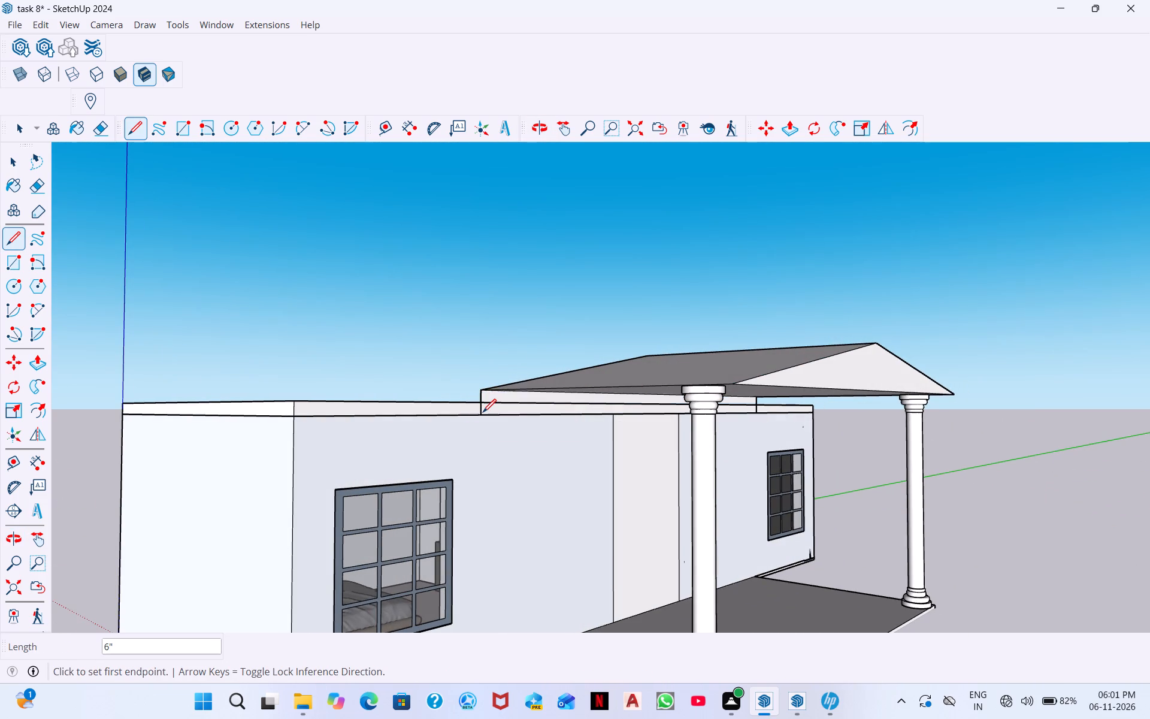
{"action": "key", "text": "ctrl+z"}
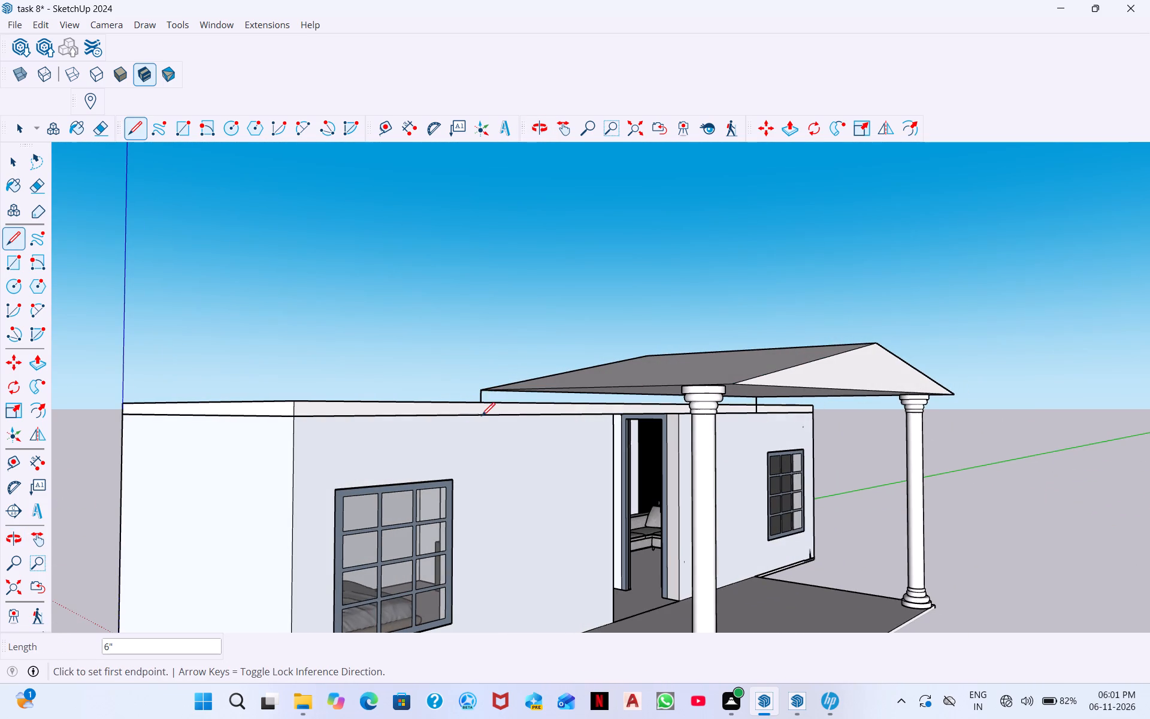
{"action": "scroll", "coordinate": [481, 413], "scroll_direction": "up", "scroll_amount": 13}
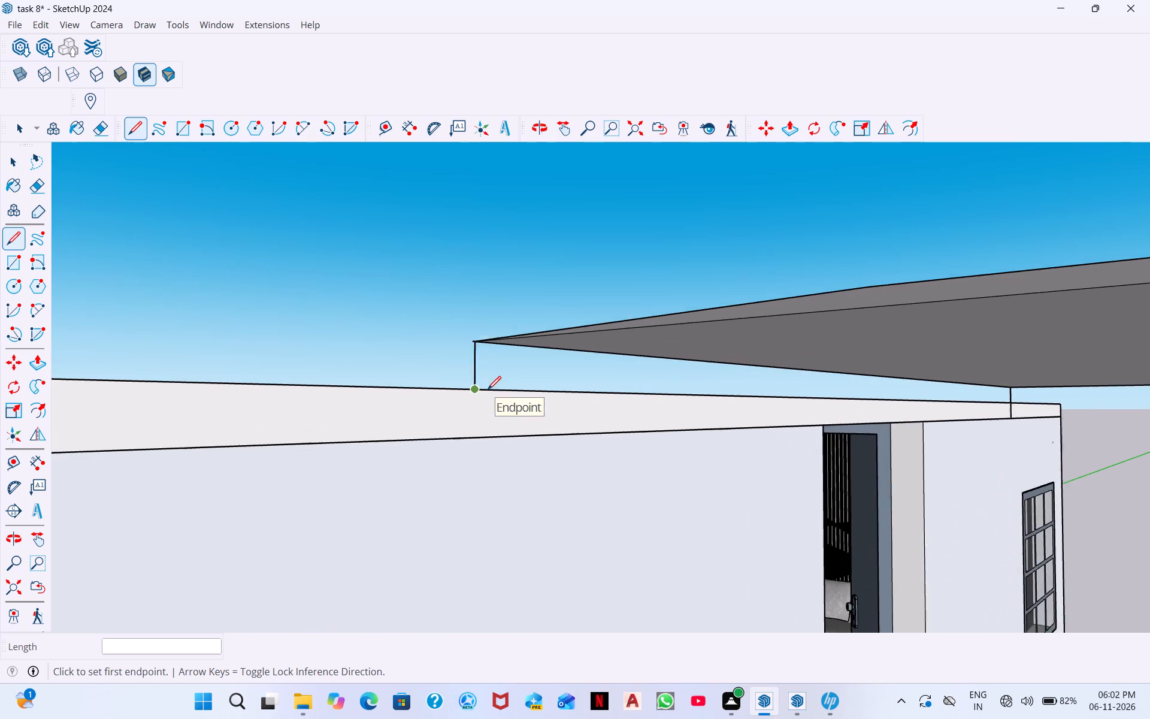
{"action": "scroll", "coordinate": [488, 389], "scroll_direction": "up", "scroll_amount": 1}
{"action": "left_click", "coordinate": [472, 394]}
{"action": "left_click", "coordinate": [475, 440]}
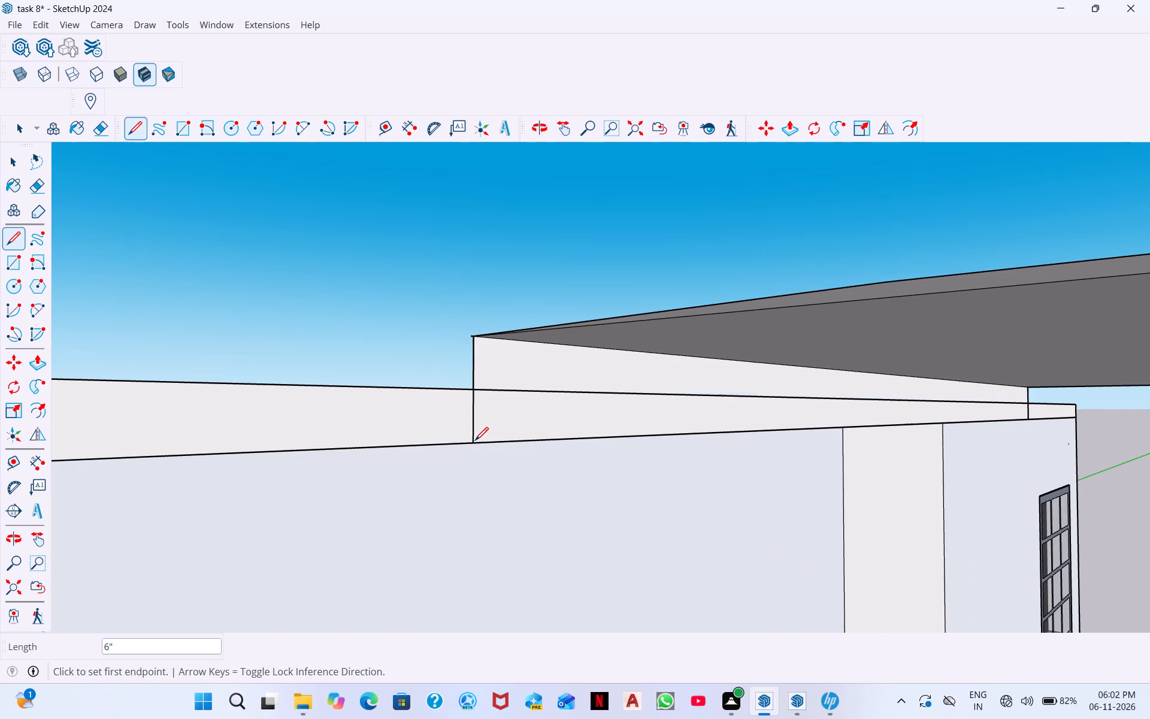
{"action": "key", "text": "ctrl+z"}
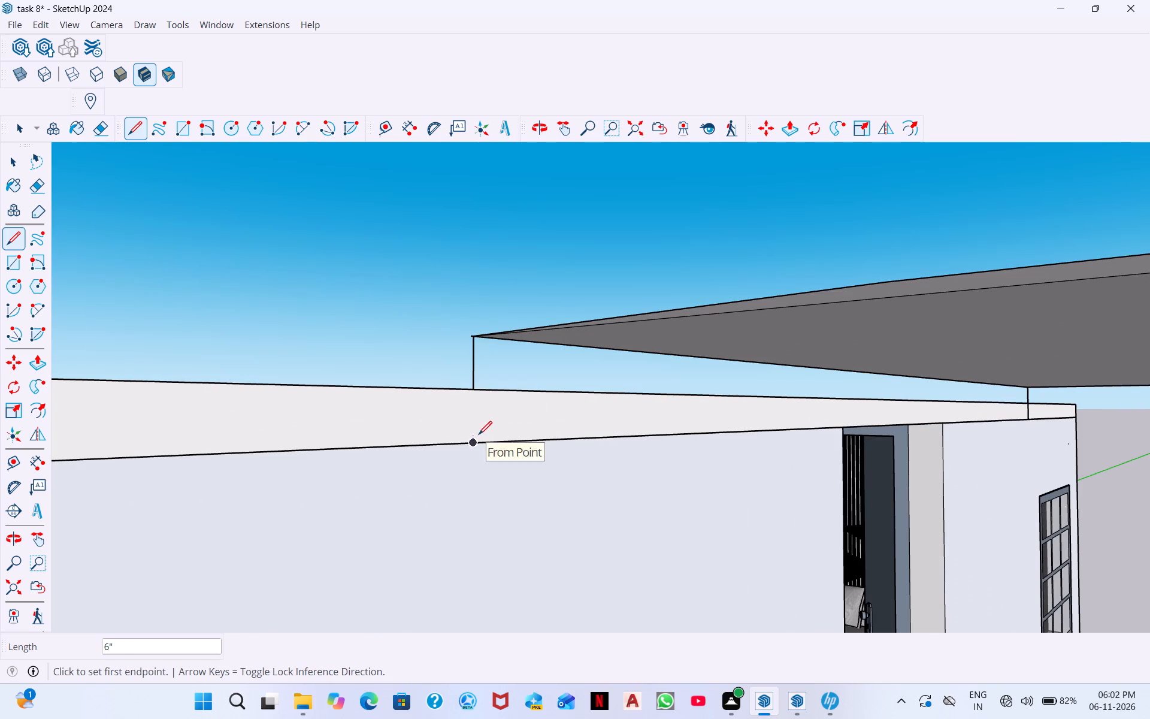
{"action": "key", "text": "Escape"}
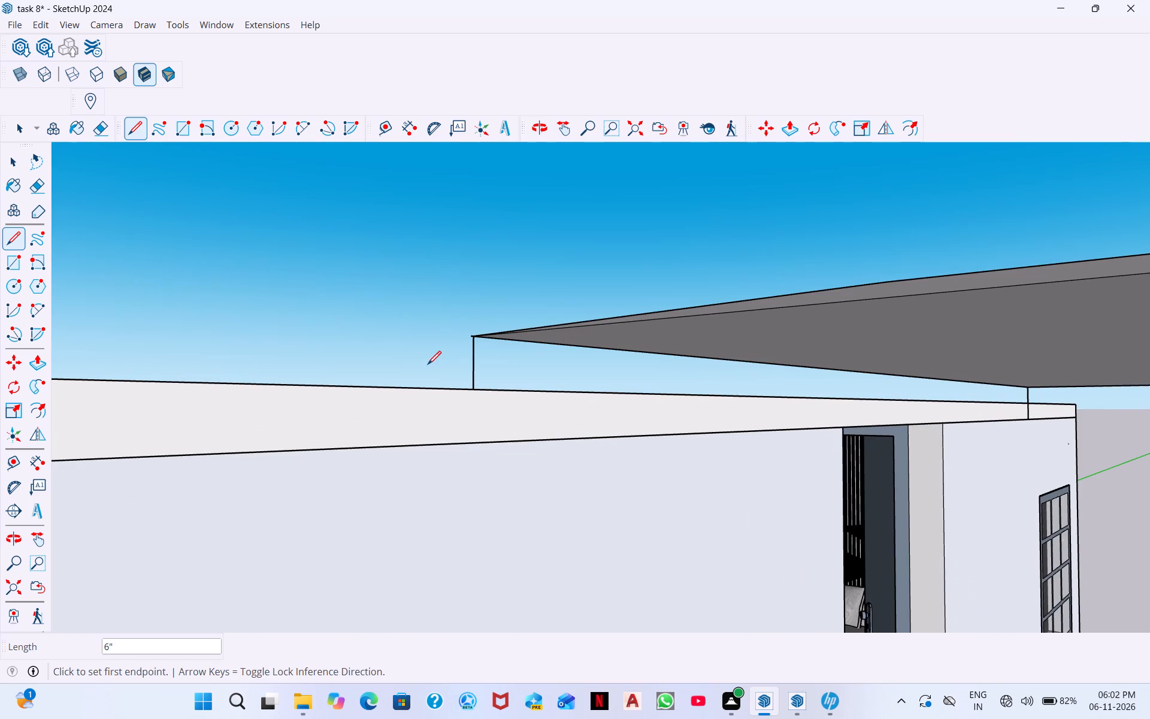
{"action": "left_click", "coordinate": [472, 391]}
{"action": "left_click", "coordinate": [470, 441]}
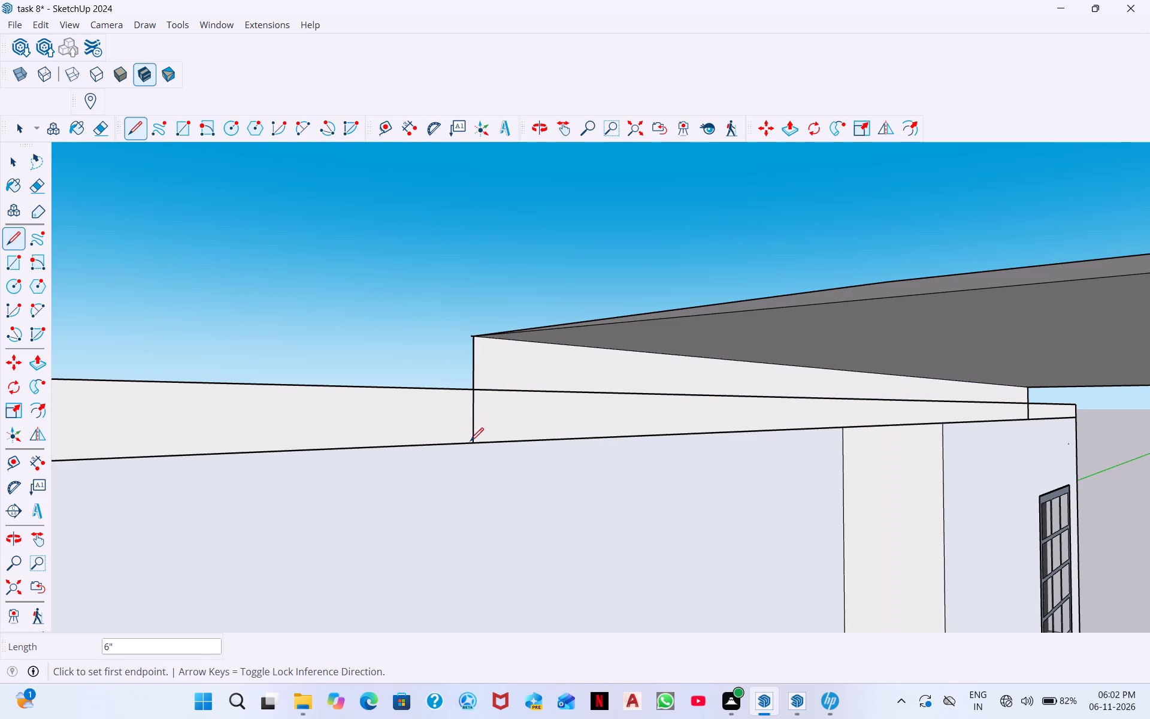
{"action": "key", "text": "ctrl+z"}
Draw a line about 10' 7 1/2" forward from that vertical line's base, with a 6" upright to the roof's side edge, closing the side face.
{"action": "scroll", "coordinate": [650, 430], "scroll_direction": "down", "scroll_amount": 5}
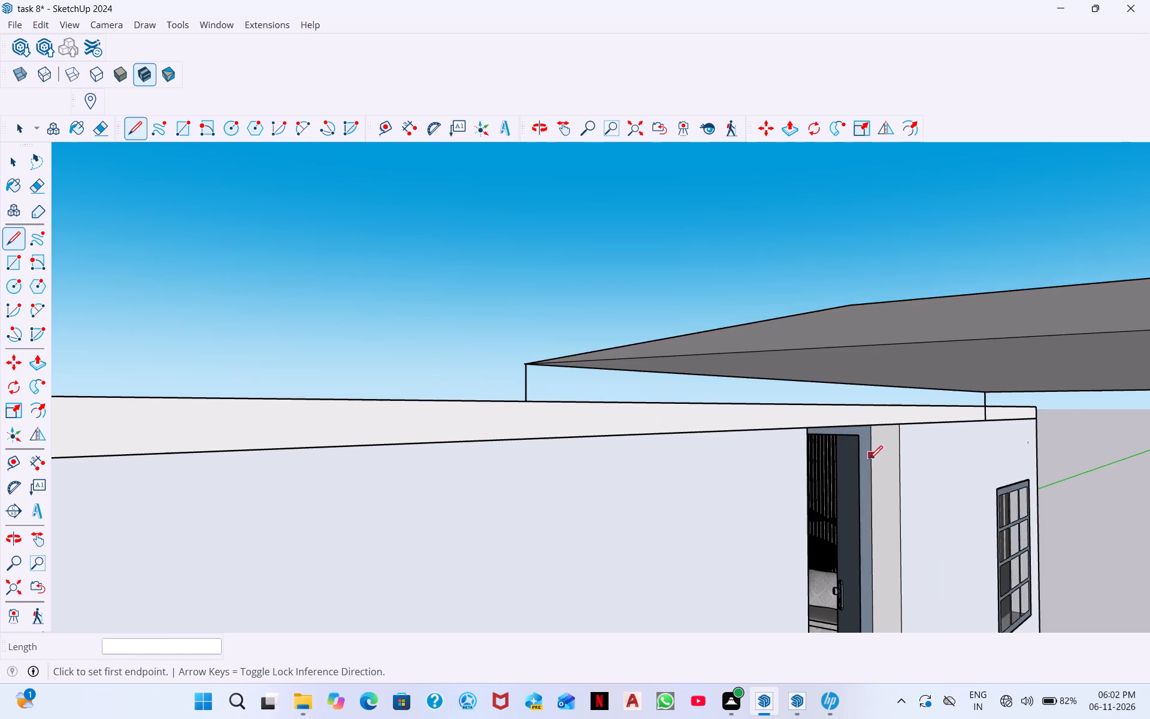
{"action": "scroll", "coordinate": [869, 459], "scroll_direction": "down", "scroll_amount": 4}
{"action": "middle_click_drag", "start_coordinate": [880, 489], "coordinate": [962, 458]}
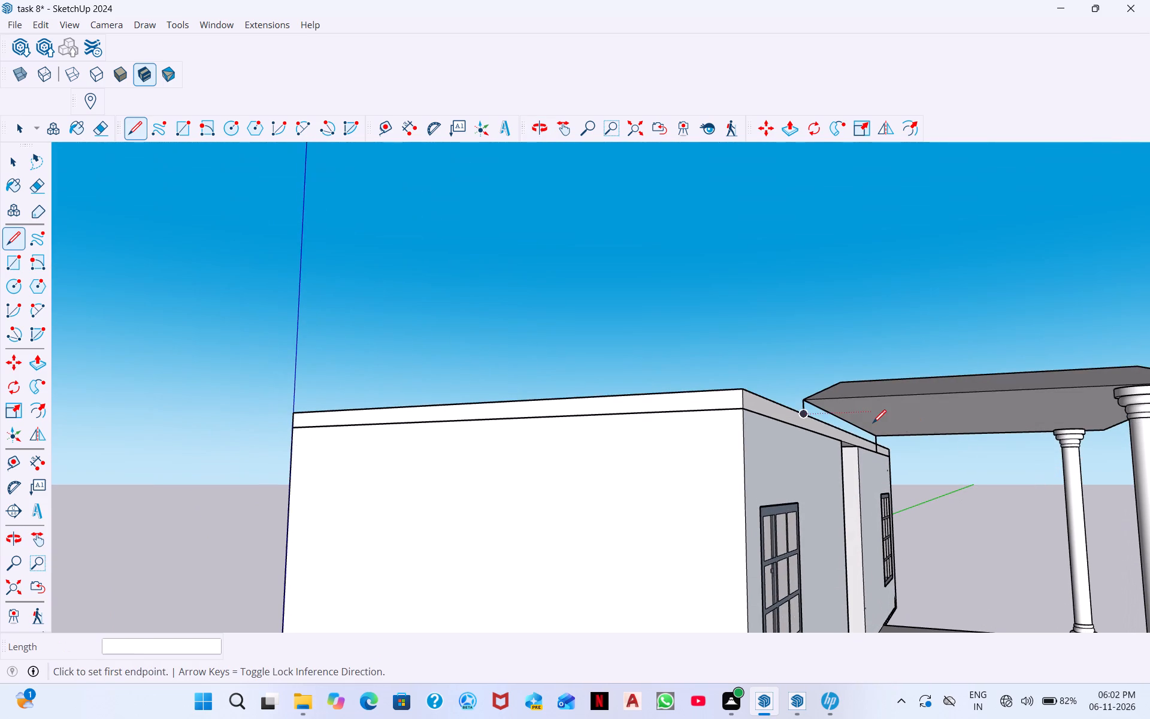
{"action": "scroll", "coordinate": [828, 412], "scroll_direction": "up", "scroll_amount": 2}
{"action": "left_click", "coordinate": [801, 414]}
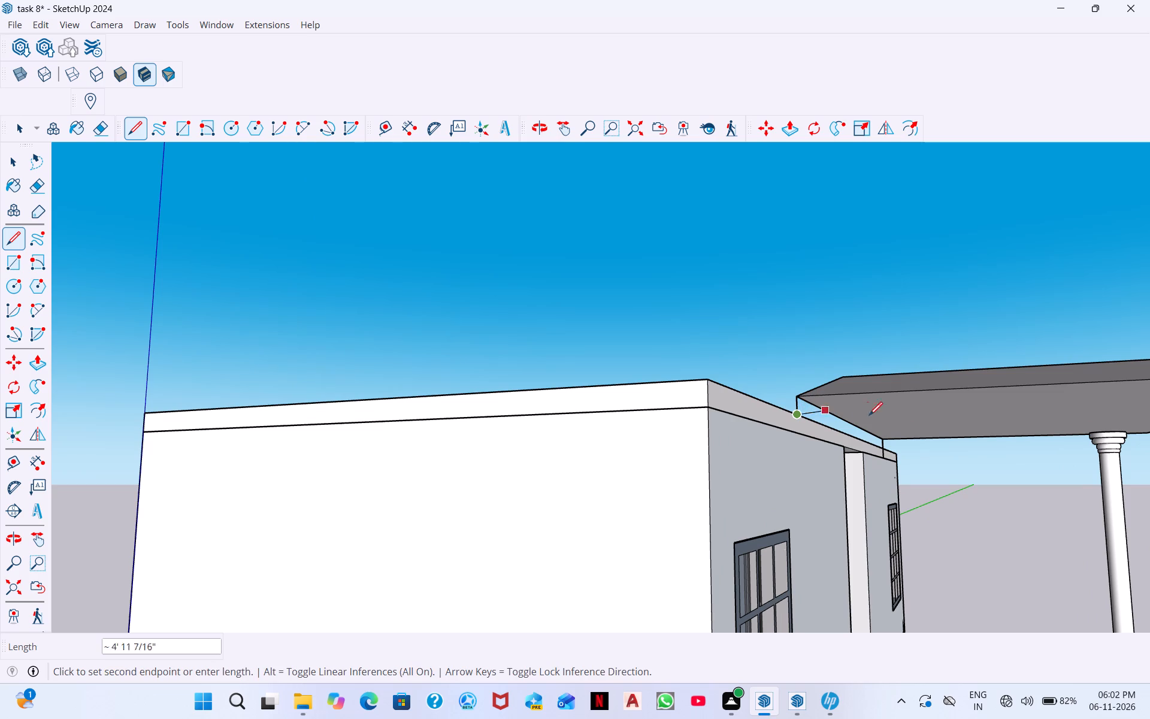
{"action": "middle_click", "coordinate": [1078, 428]}
{"action": "scroll", "coordinate": [1078, 428], "scroll_direction": "down", "scroll_amount": 2}
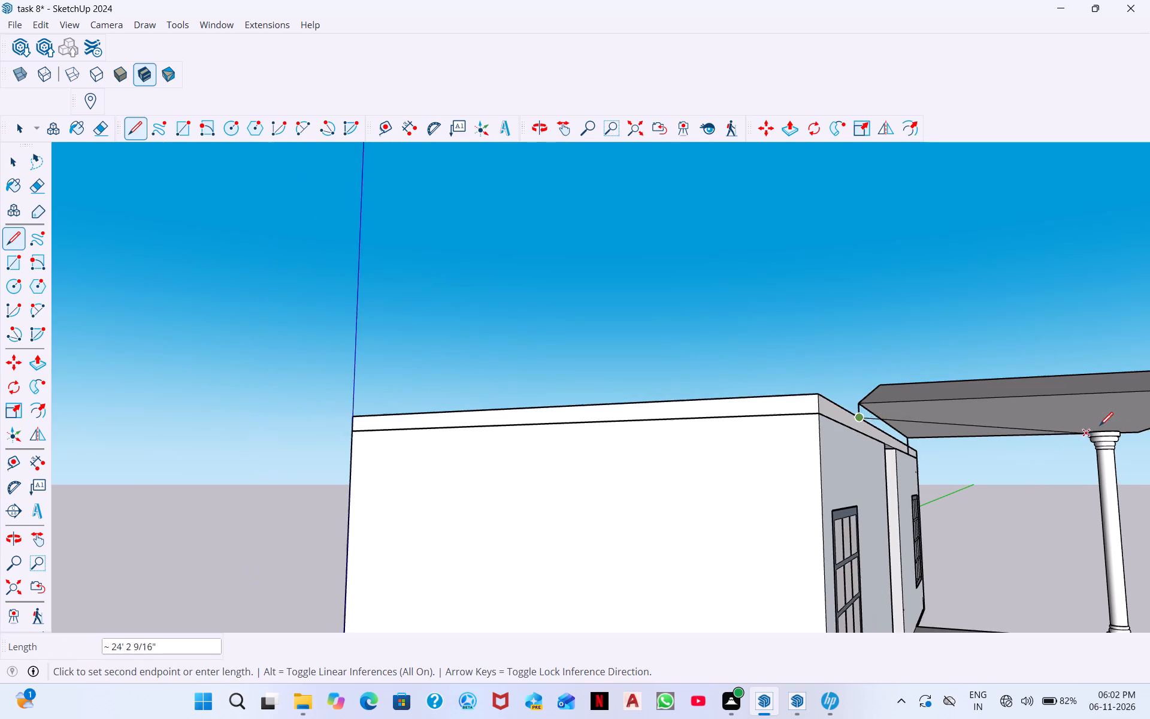
{"action": "scroll", "coordinate": [1149, 416], "scroll_direction": "up", "scroll_amount": 2}
{"action": "middle_click_drag", "start_coordinate": [1090, 448], "coordinate": [794, 439]}
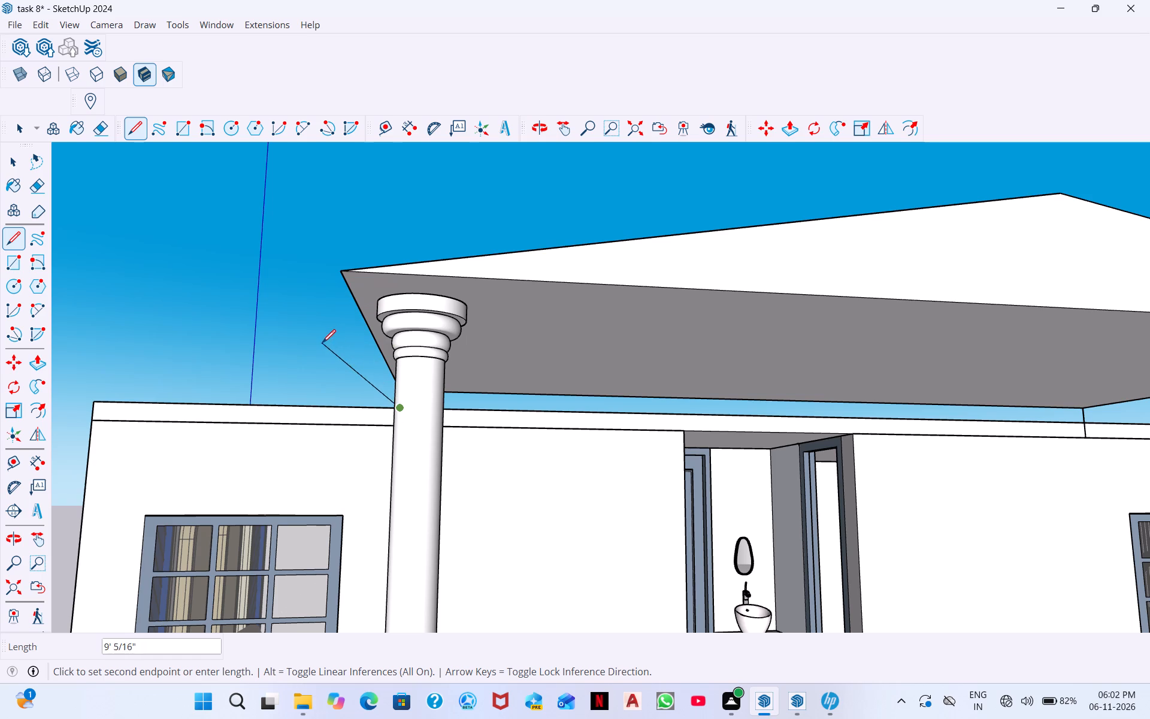
{"action": "left_click", "coordinate": [349, 321]}
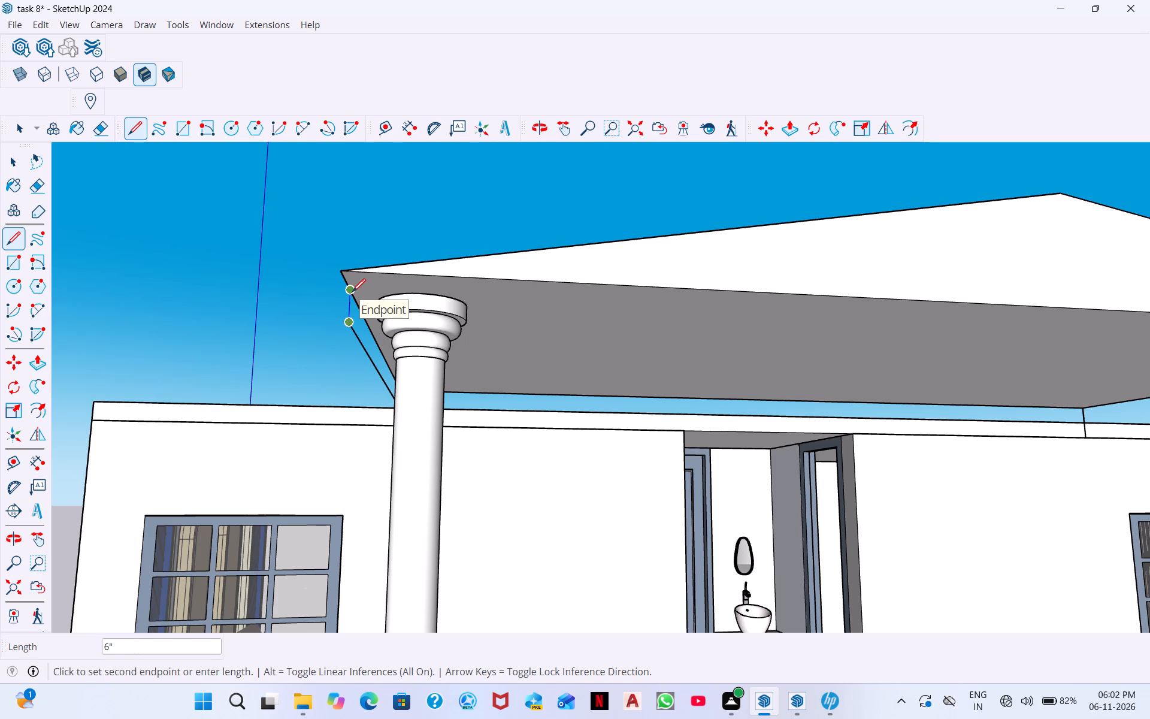
{"action": "left_click", "coordinate": [353, 289]}
Extend the side face's upper and lower edges 1' to the porch roof's front corner and close them with a 6" vertical line.
{"action": "scroll", "coordinate": [354, 292], "scroll_direction": "down", "scroll_amount": 1}
{"action": "middle_click_drag", "start_coordinate": [354, 293], "coordinate": [378, 424]}
{"action": "scroll", "coordinate": [392, 444], "scroll_direction": "down", "scroll_amount": 5}
{"action": "middle_click_drag", "start_coordinate": [399, 515], "coordinate": [498, 424]}
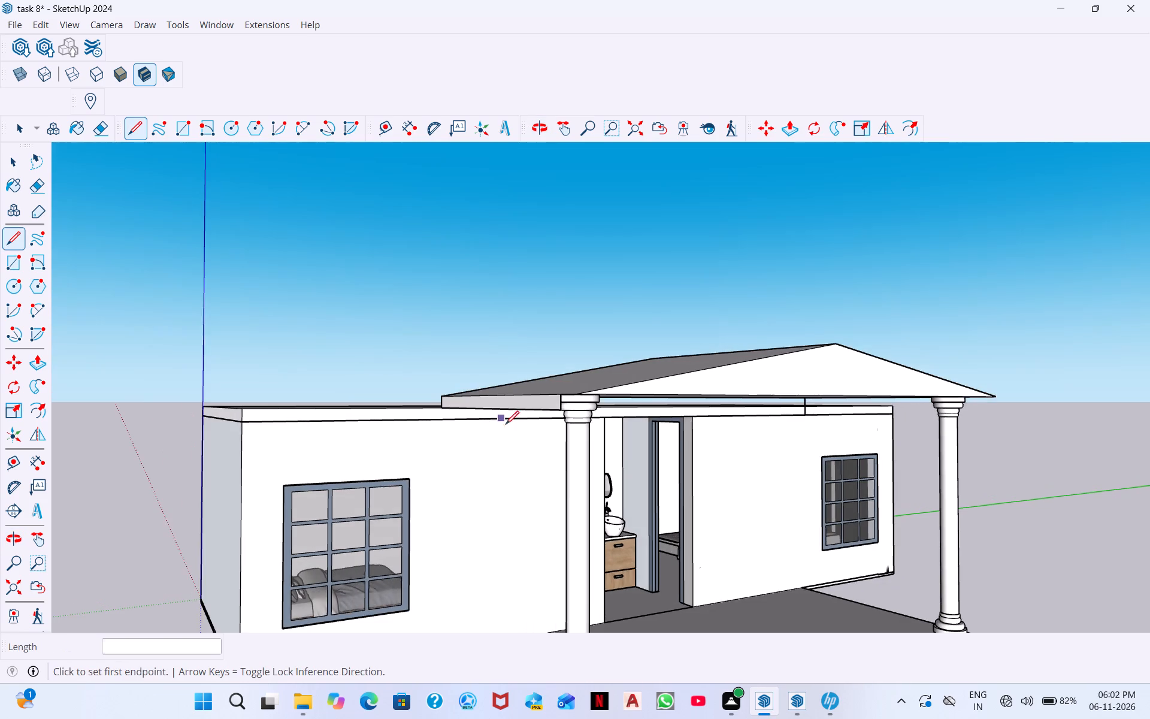
{"action": "scroll", "coordinate": [566, 418], "scroll_direction": "up", "scroll_amount": 8}
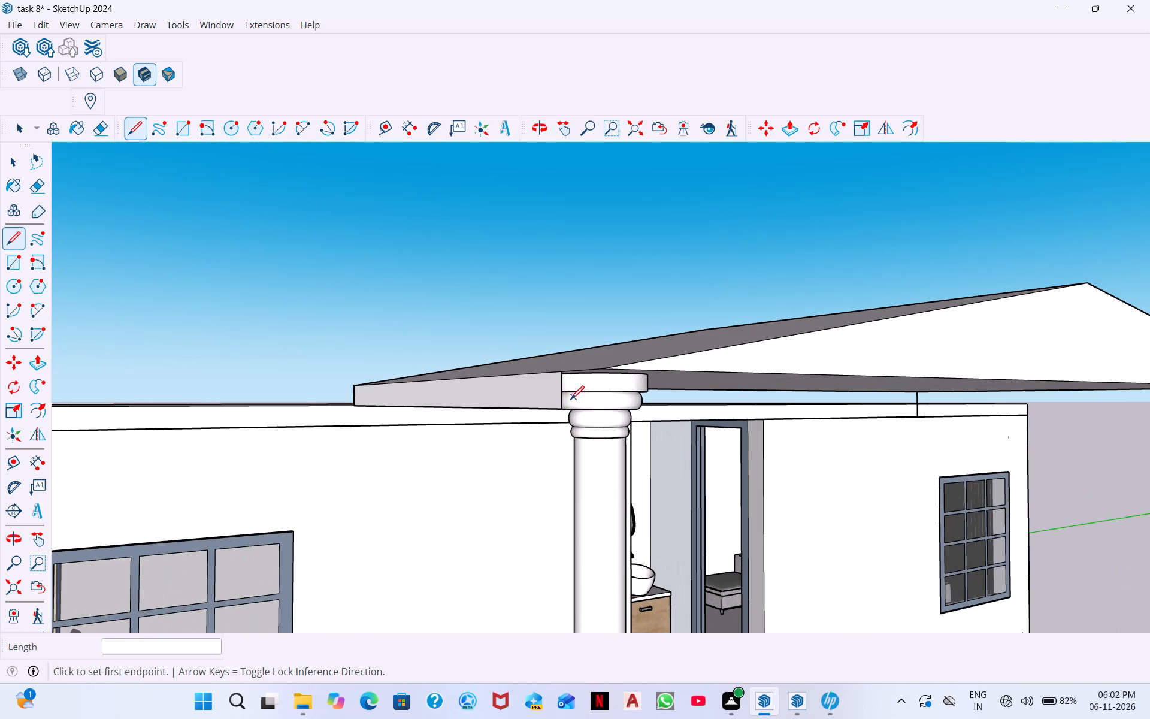
{"action": "left_click", "coordinate": [568, 374]}
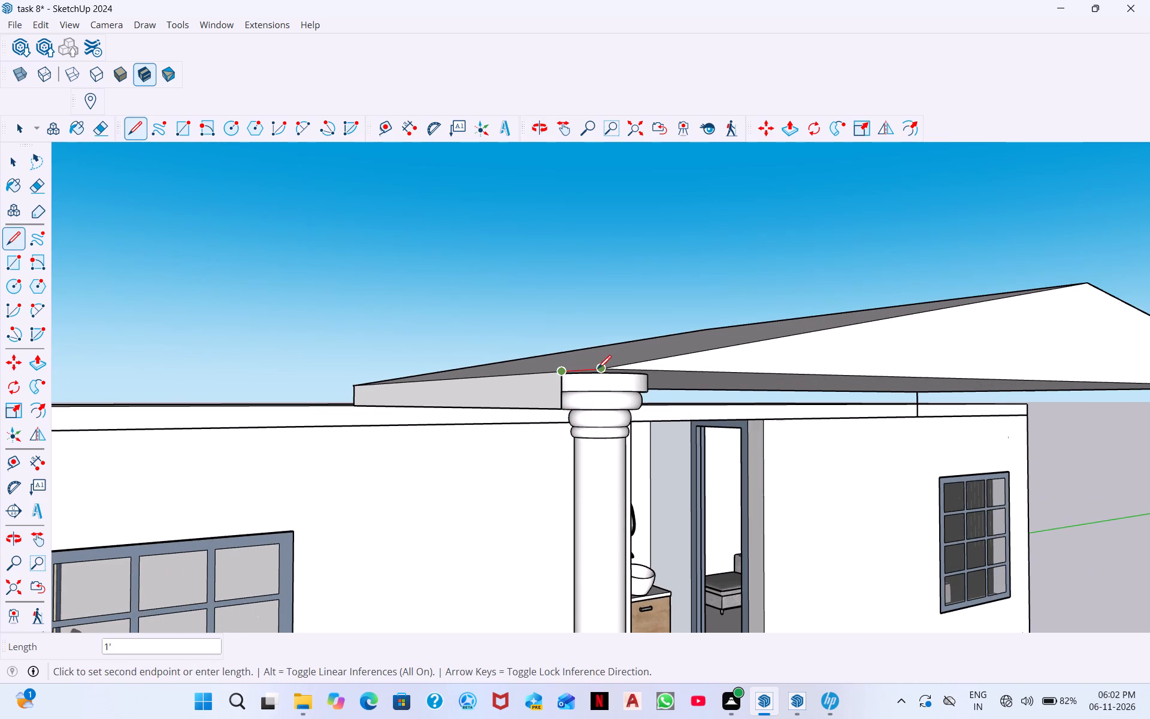
{"action": "left_click", "coordinate": [598, 368]}
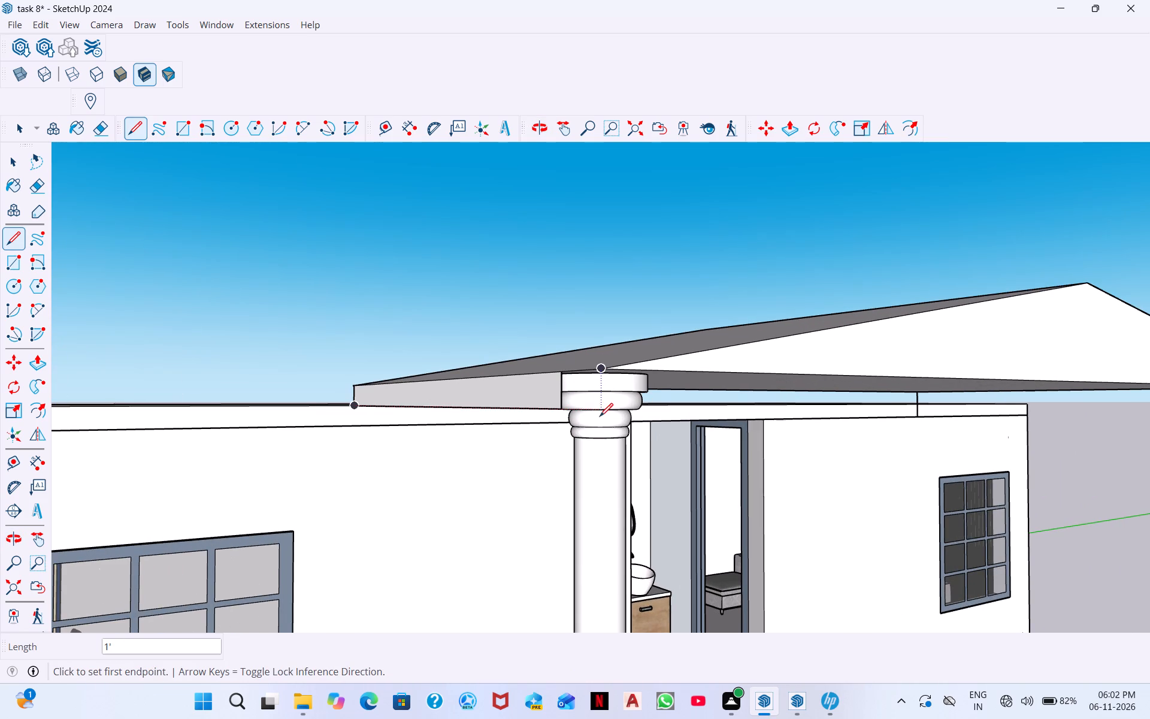
{"action": "left_click", "coordinate": [601, 410]}
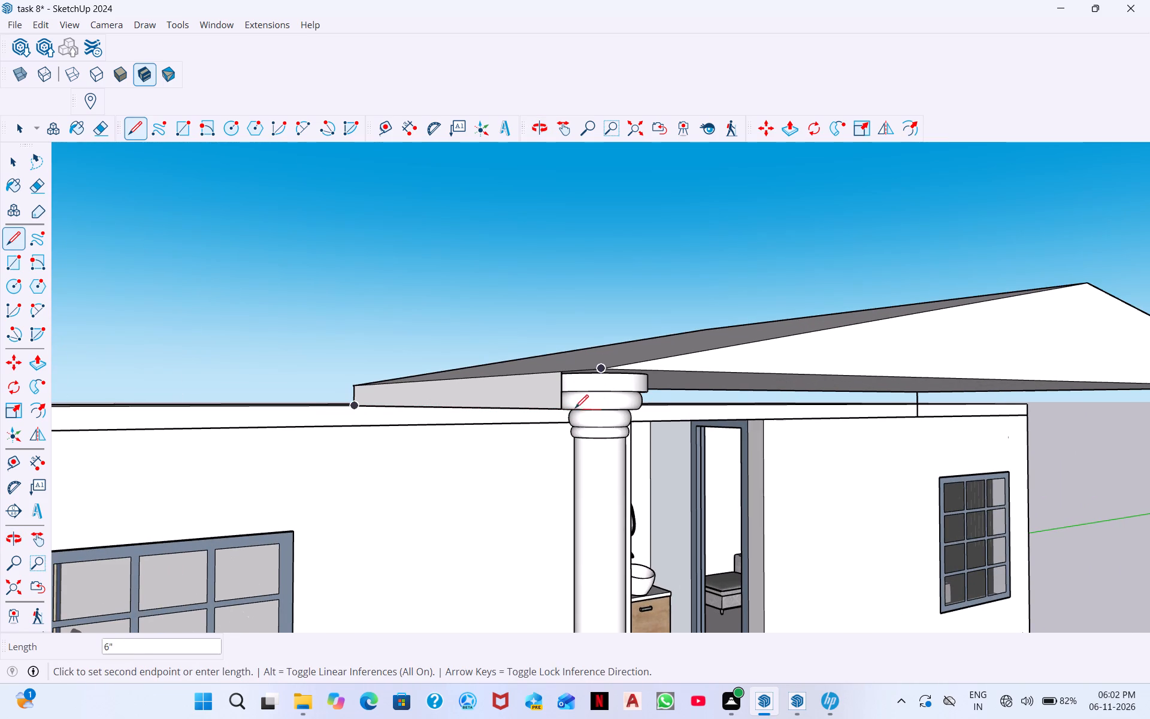
{"action": "left_click", "coordinate": [561, 409]}
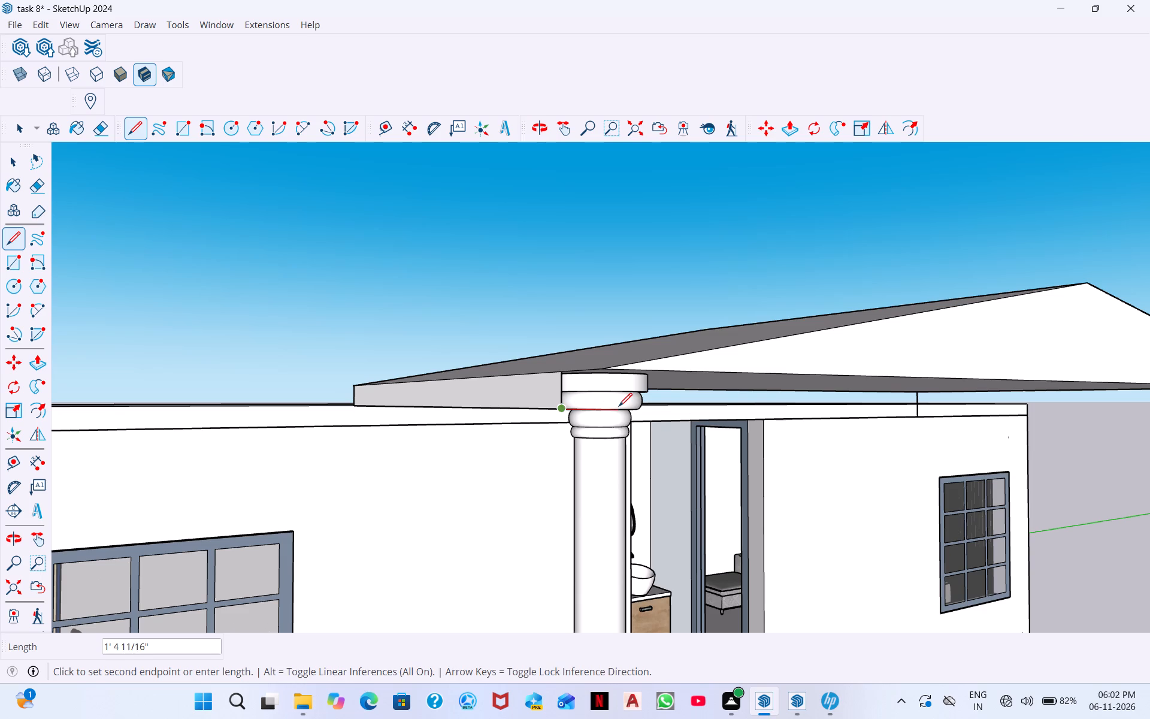
{"action": "key", "text": "ctrl+z"}
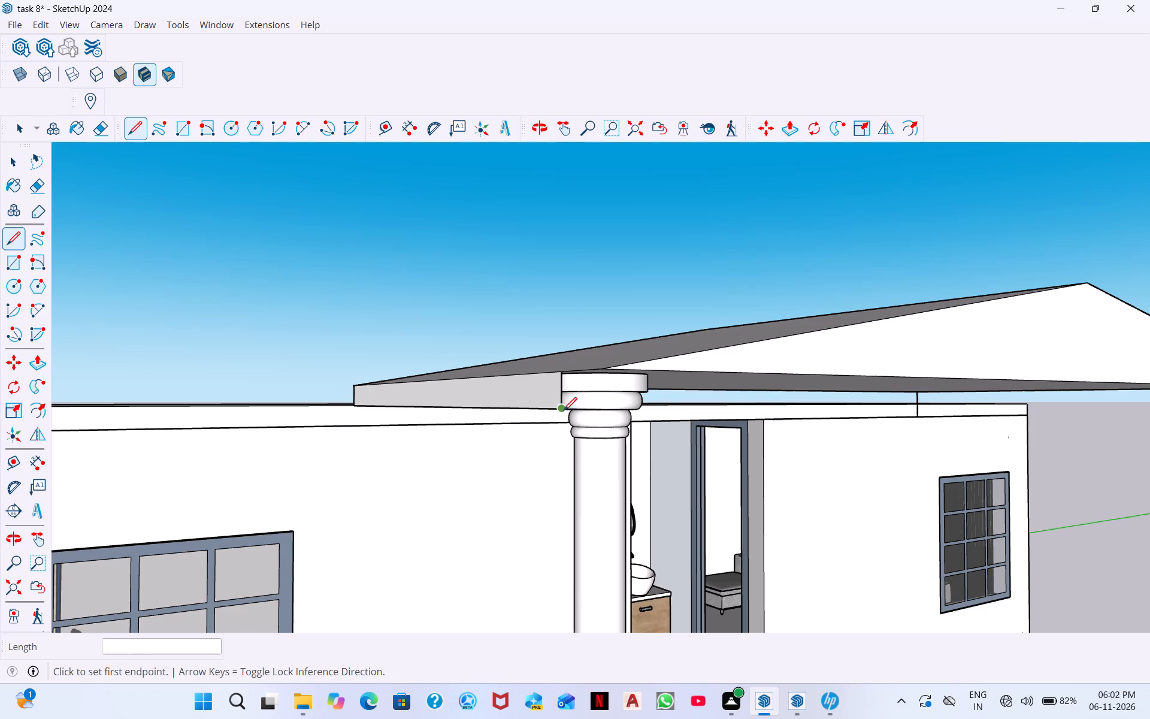
{"action": "middle_click_drag", "start_coordinate": [578, 418], "coordinate": [453, 380]}
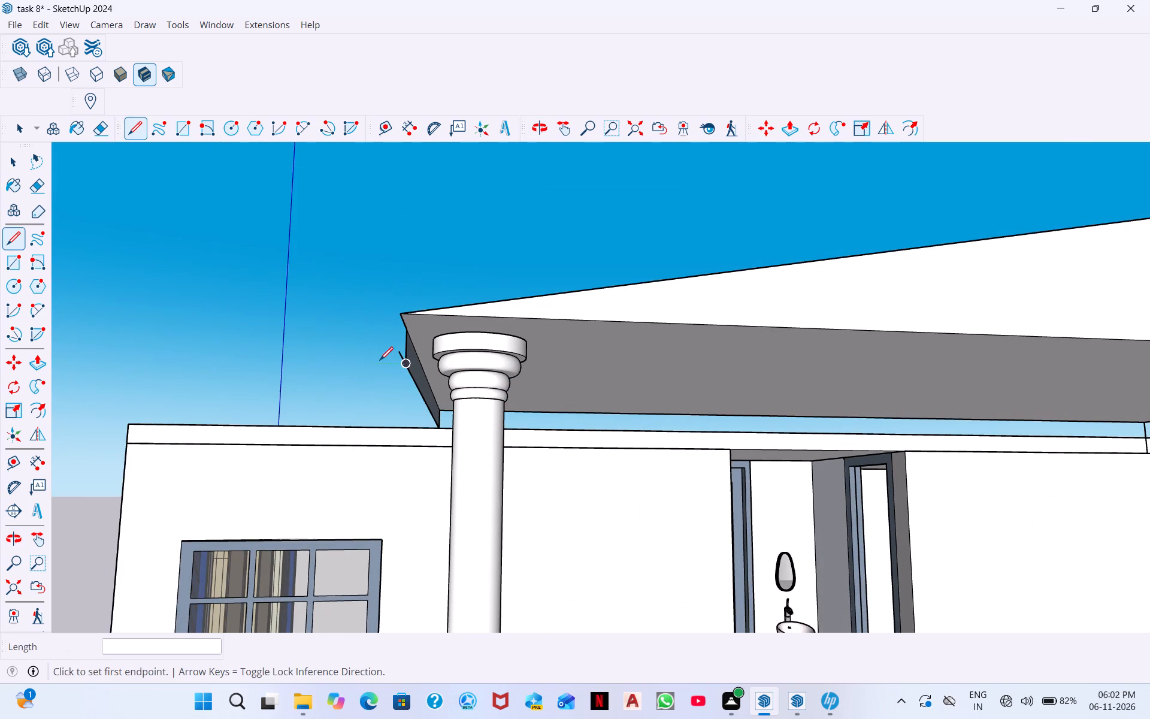
{"action": "middle_click_drag", "start_coordinate": [374, 377], "coordinate": [301, 365]}
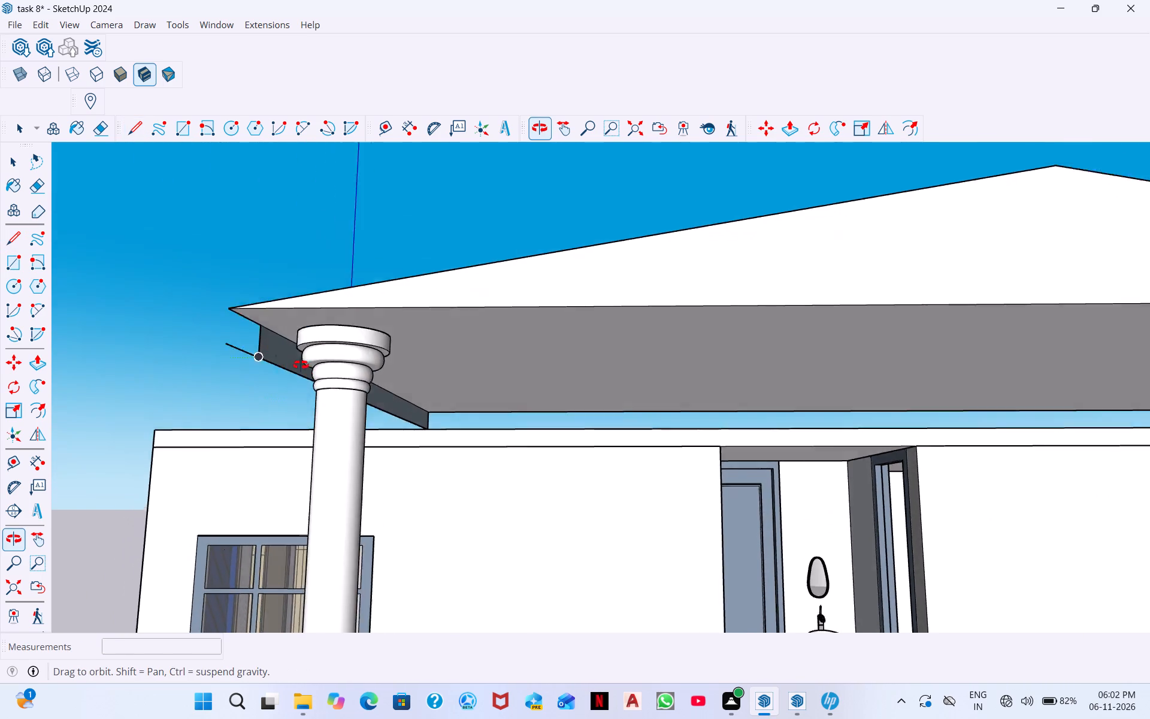
{"action": "middle_click_drag", "start_coordinate": [301, 365], "coordinate": [289, 364]}
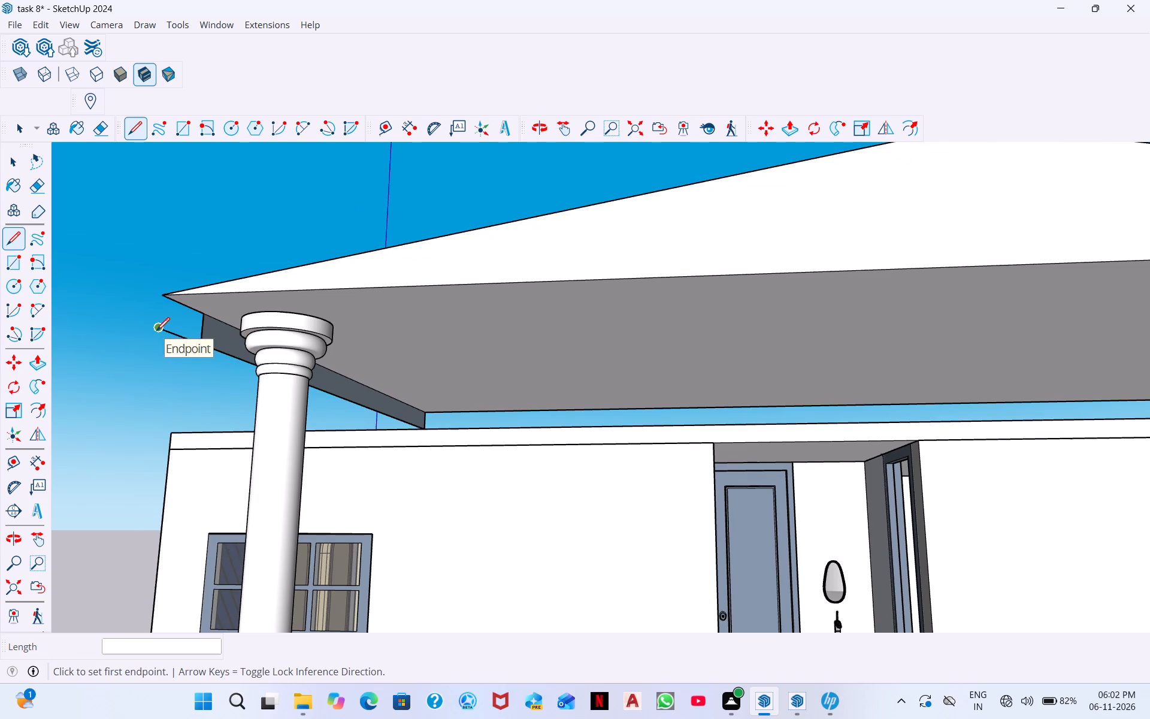
{"action": "left_click", "coordinate": [157, 330]}
{"action": "left_click", "coordinate": [162, 295]}
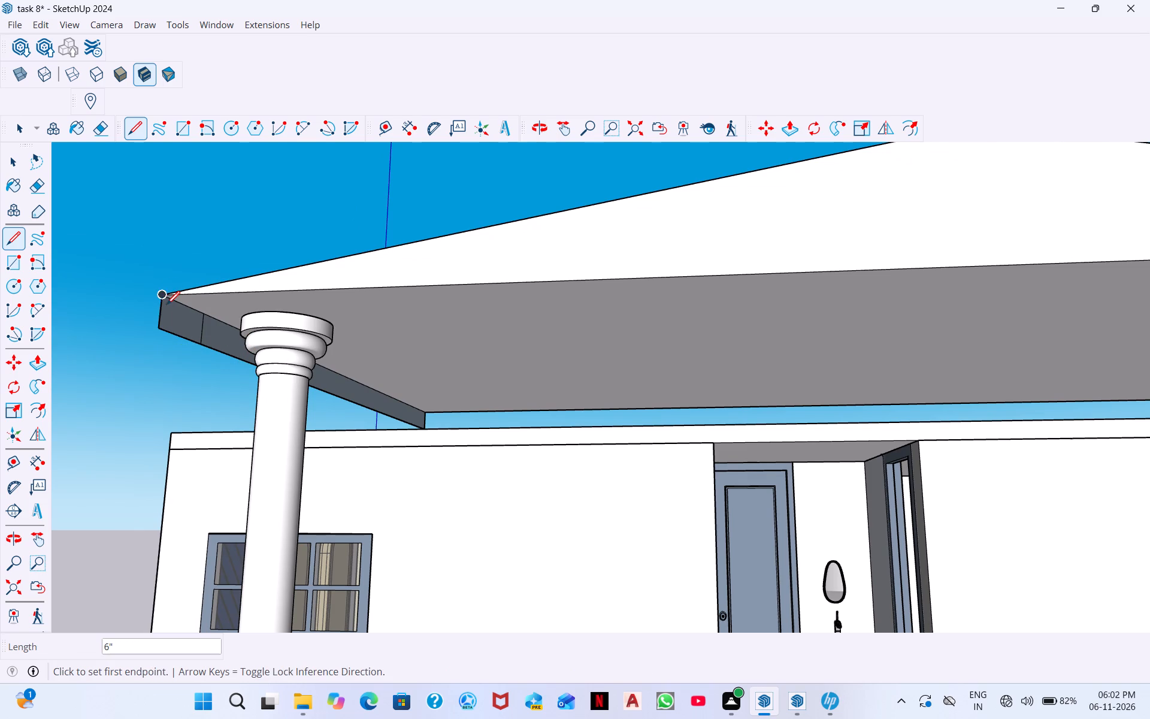
Draw a line from the side face's lower front corner partway across the porch roof's front, discarding the follow-on segment.
{"action": "scroll", "coordinate": [167, 304], "scroll_direction": "down", "scroll_amount": 1}
{"action": "left_click", "coordinate": [164, 330]}
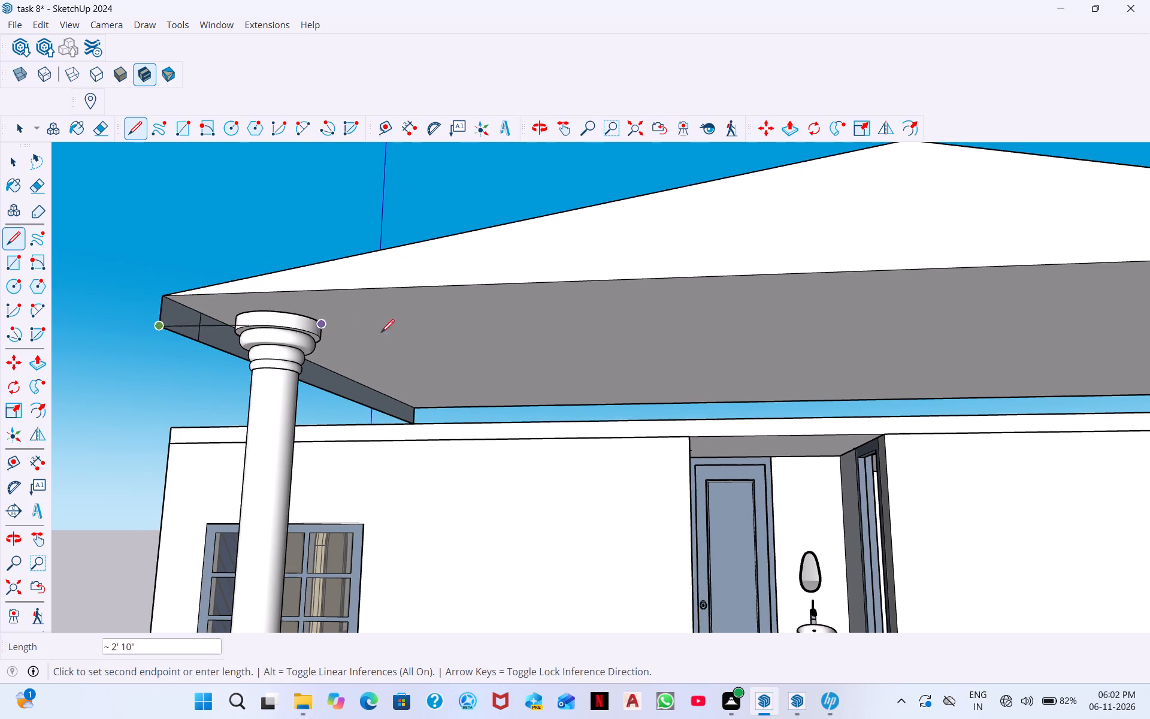
{"action": "scroll", "coordinate": [629, 379], "scroll_direction": "down", "scroll_amount": 6}
{"action": "middle_click_drag", "start_coordinate": [1044, 361], "coordinate": [761, 370]}
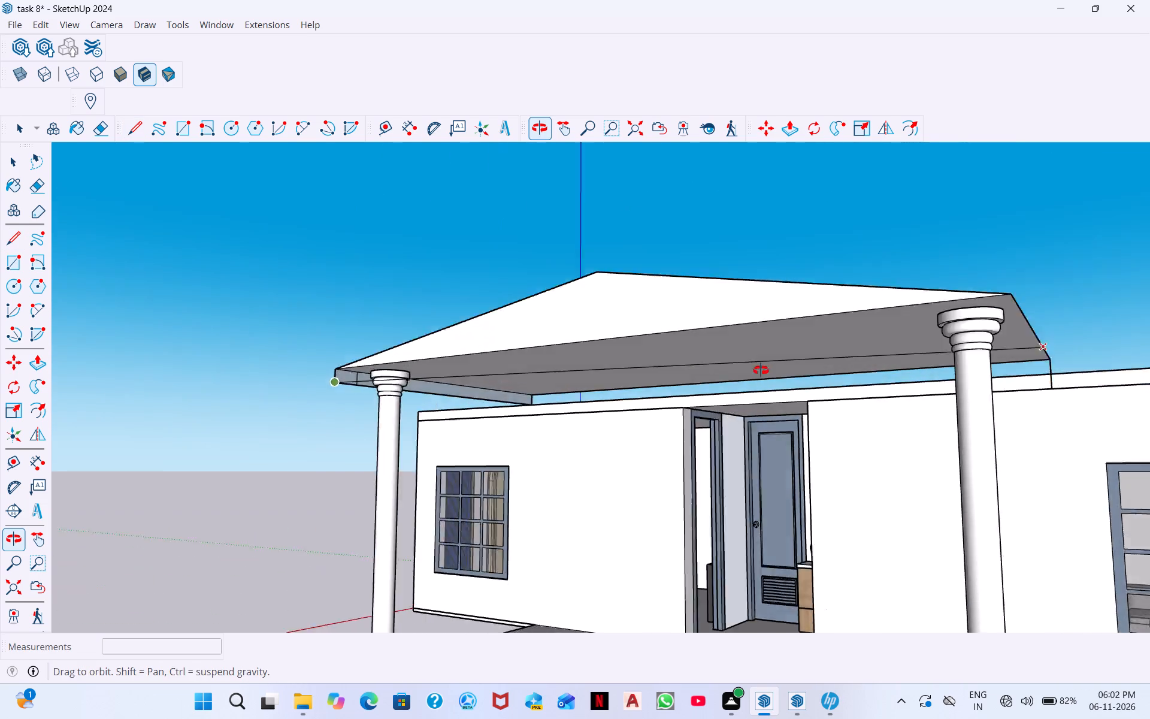
{"action": "middle_click_drag", "start_coordinate": [761, 370], "coordinate": [575, 357]}
{"action": "middle_click_drag", "start_coordinate": [57, 294], "coordinate": [125, 316]}
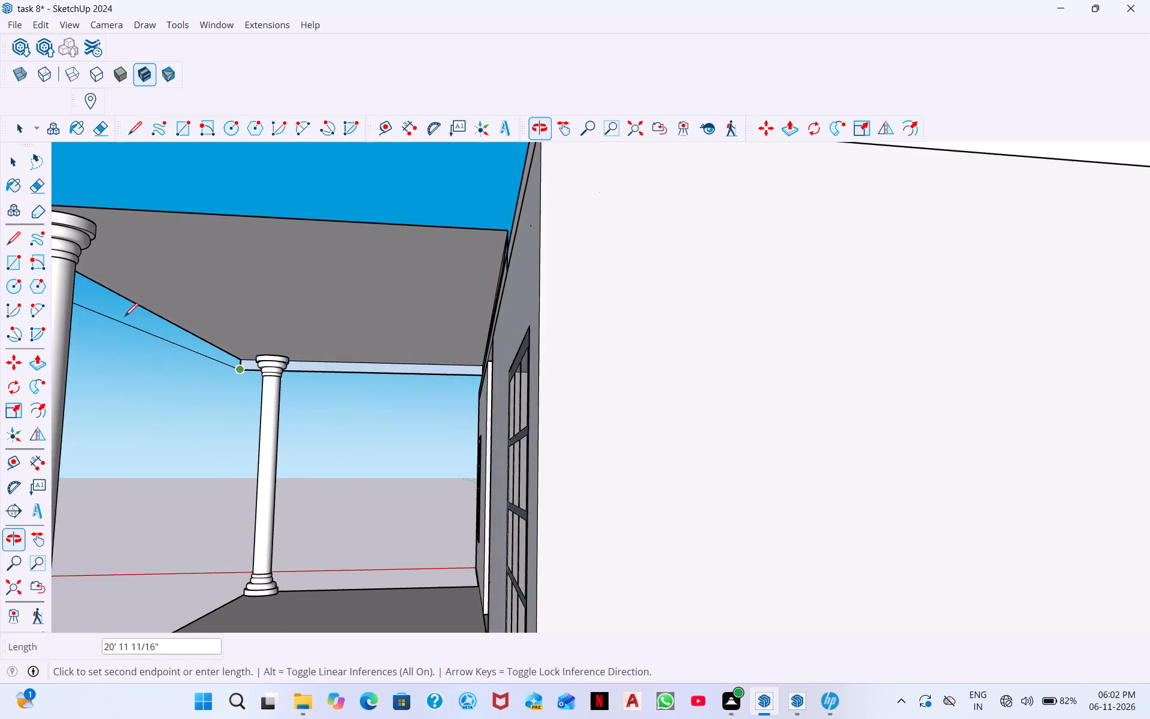
{"action": "scroll", "coordinate": [125, 316], "scroll_direction": "down", "scroll_amount": 9}
{"action": "middle_click_drag", "start_coordinate": [103, 310], "coordinate": [209, 318]}
{"action": "scroll", "coordinate": [53, 291], "scroll_direction": "down", "scroll_amount": 3}
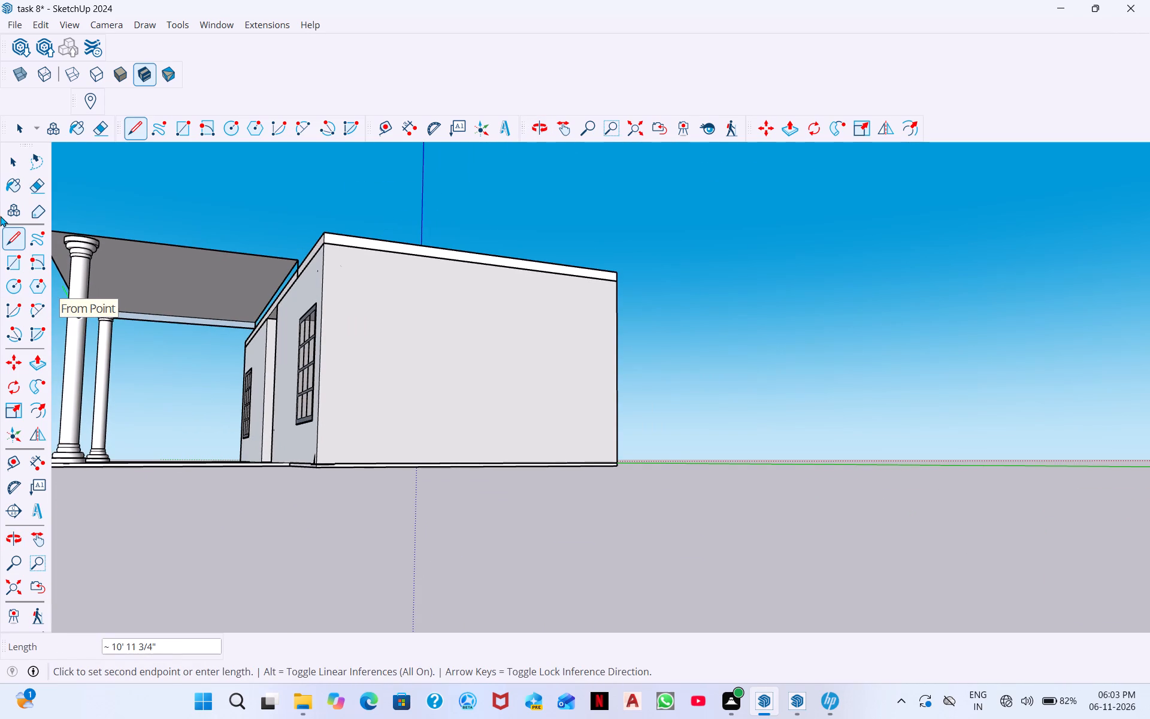
{"action": "scroll", "coordinate": [82, 207], "scroll_direction": "down", "scroll_amount": 5}
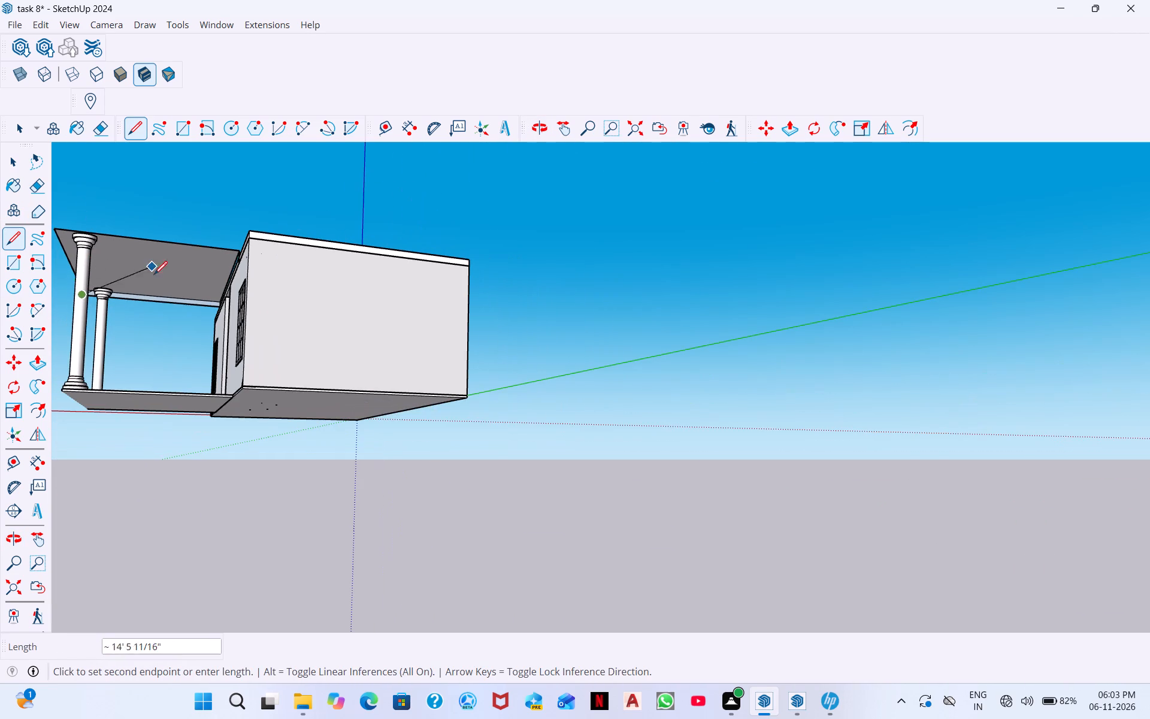
{"action": "middle_click_drag", "start_coordinate": [408, 306], "coordinate": [375, 333]}
{"action": "scroll", "coordinate": [399, 328], "scroll_direction": "down", "scroll_amount": 6}
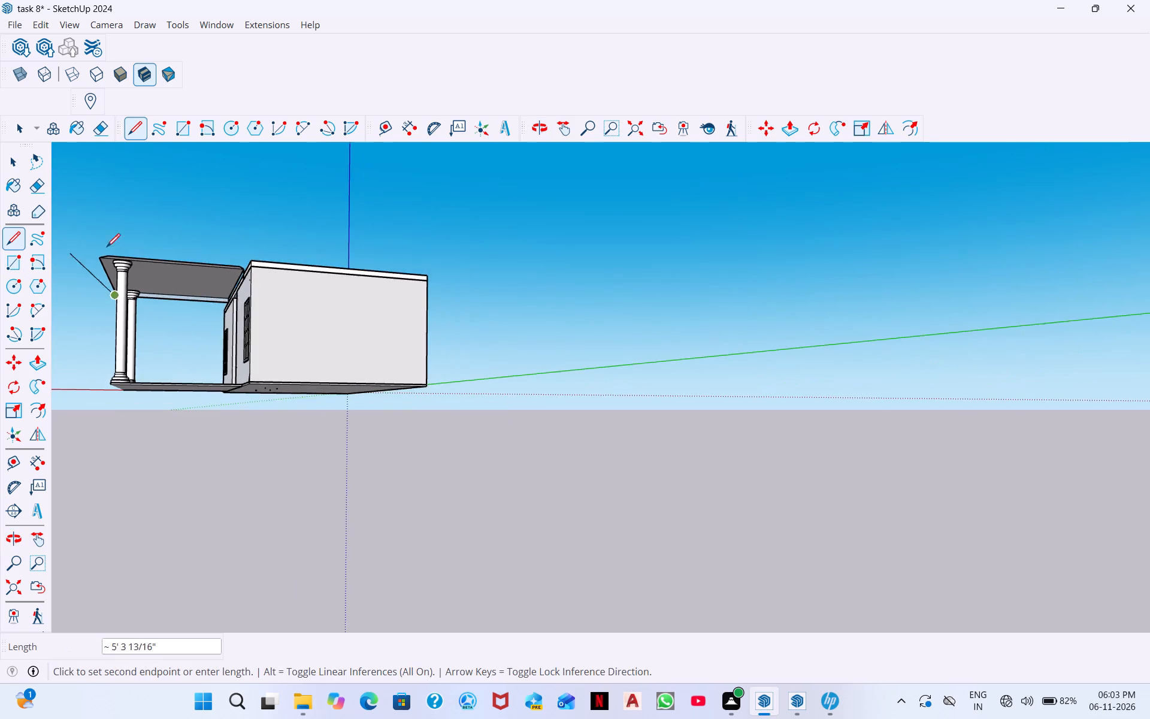
{"action": "scroll", "coordinate": [107, 247], "scroll_direction": "down", "scroll_amount": 12}
{"action": "middle_click_drag", "start_coordinate": [138, 266], "coordinate": [259, 314]}
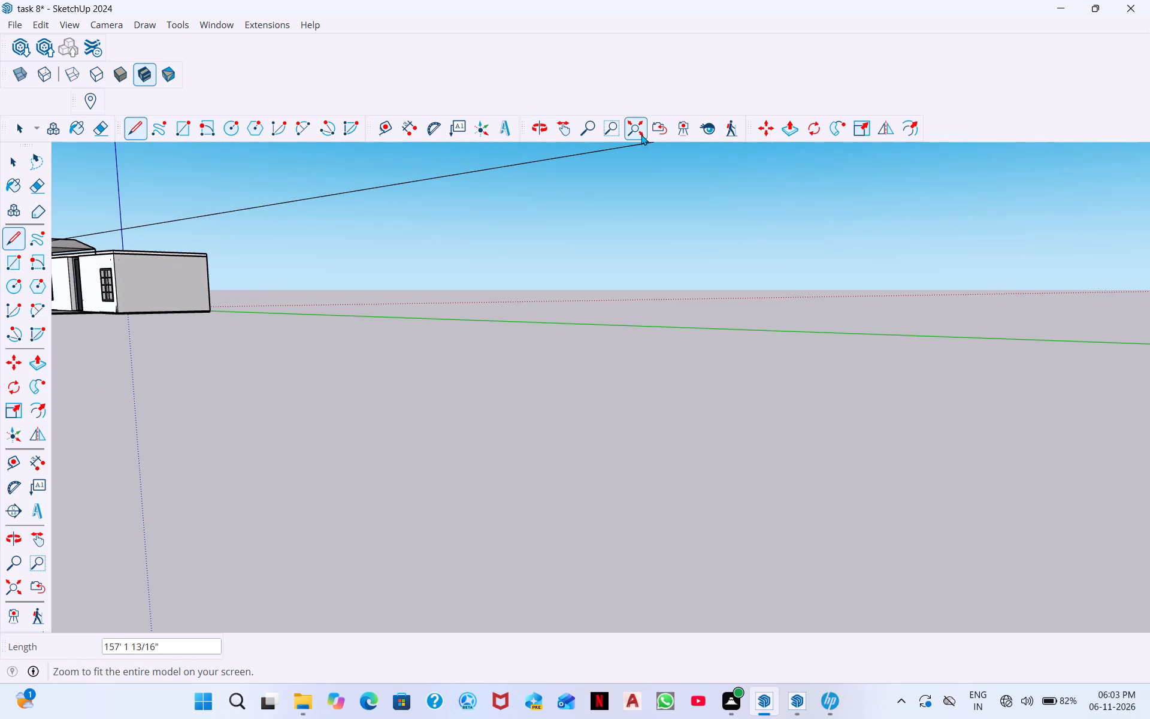
{"action": "left_click", "coordinate": [641, 134]}
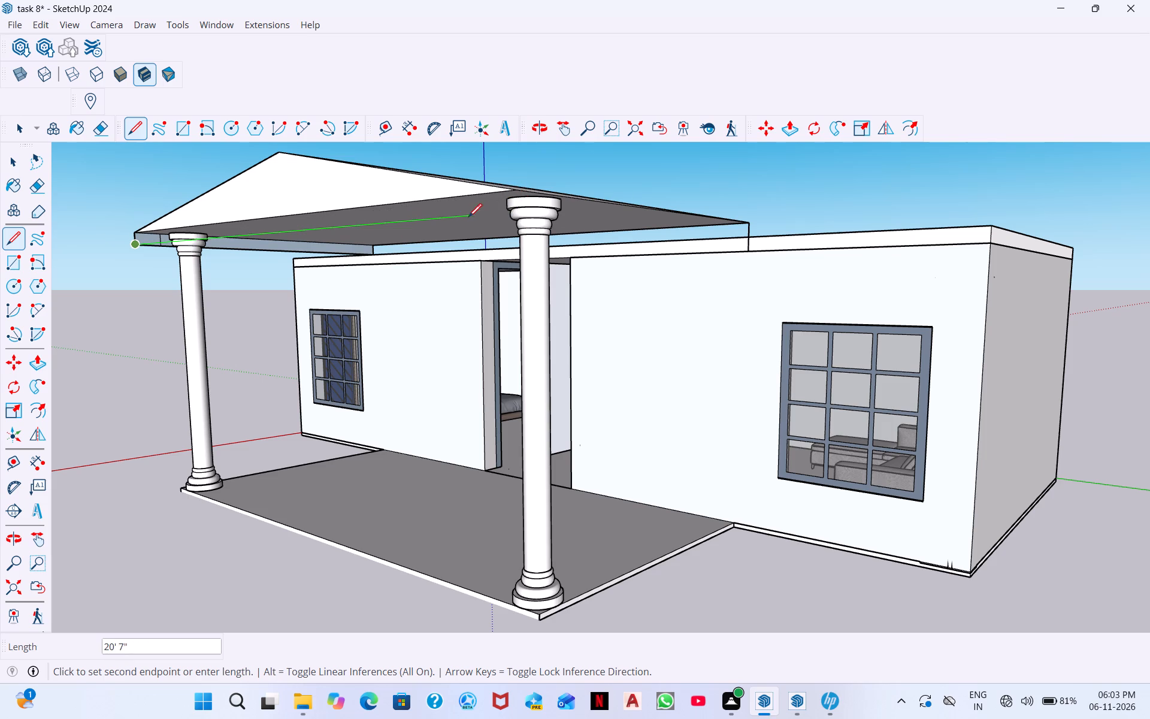
{"action": "left_click", "coordinate": [365, 225]}
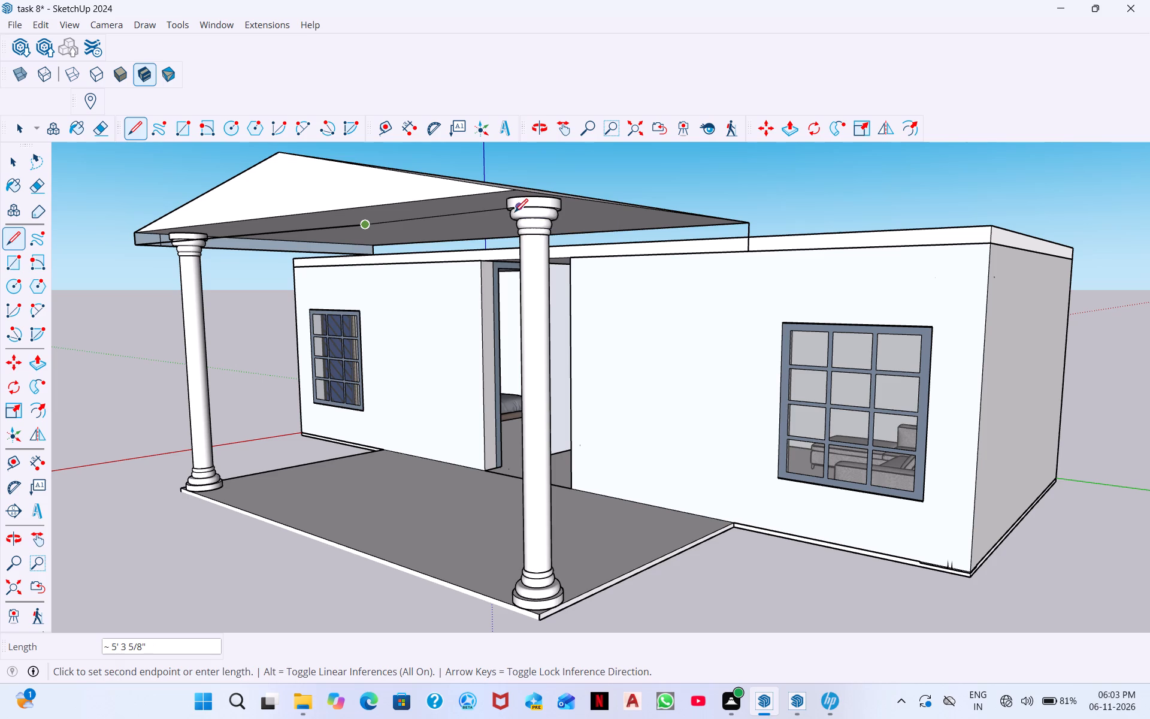
{"action": "key", "text": "Escape"}
Draw a 6" vertical line down from the porch roof's front corner on the sofa-window side and join it to the partial front edge, closing the front face.
{"action": "left_click", "coordinate": [515, 192]}
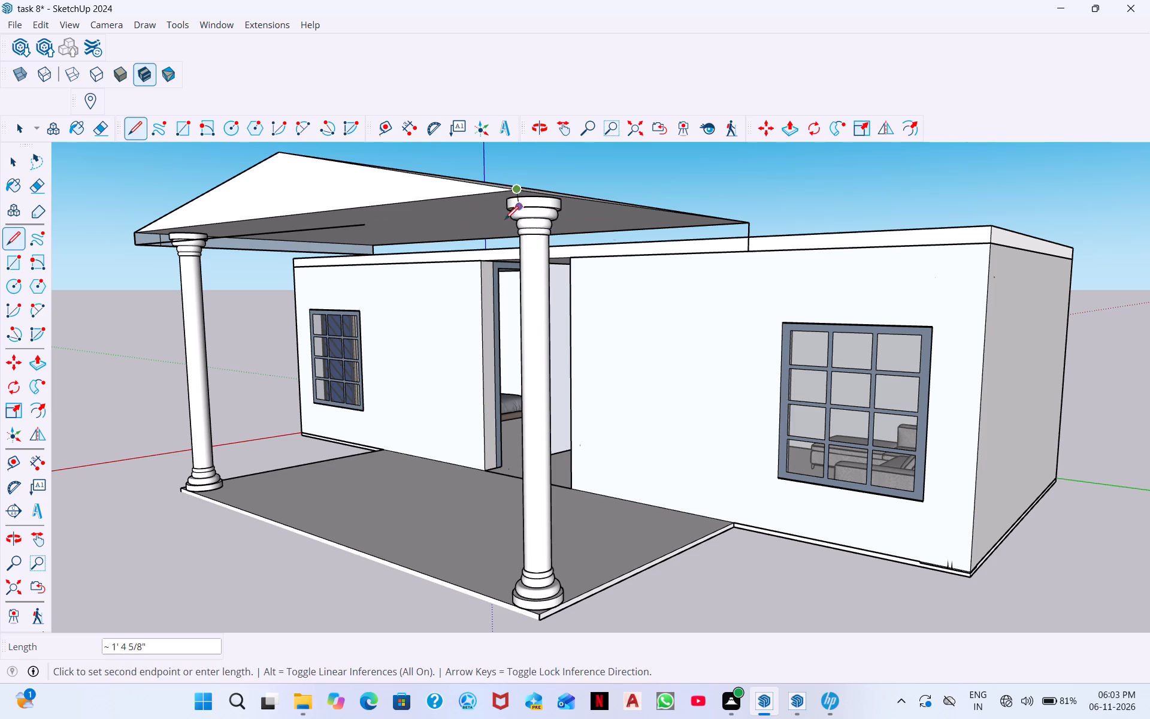
{"action": "scroll", "coordinate": [503, 223], "scroll_direction": "up", "scroll_amount": 7}
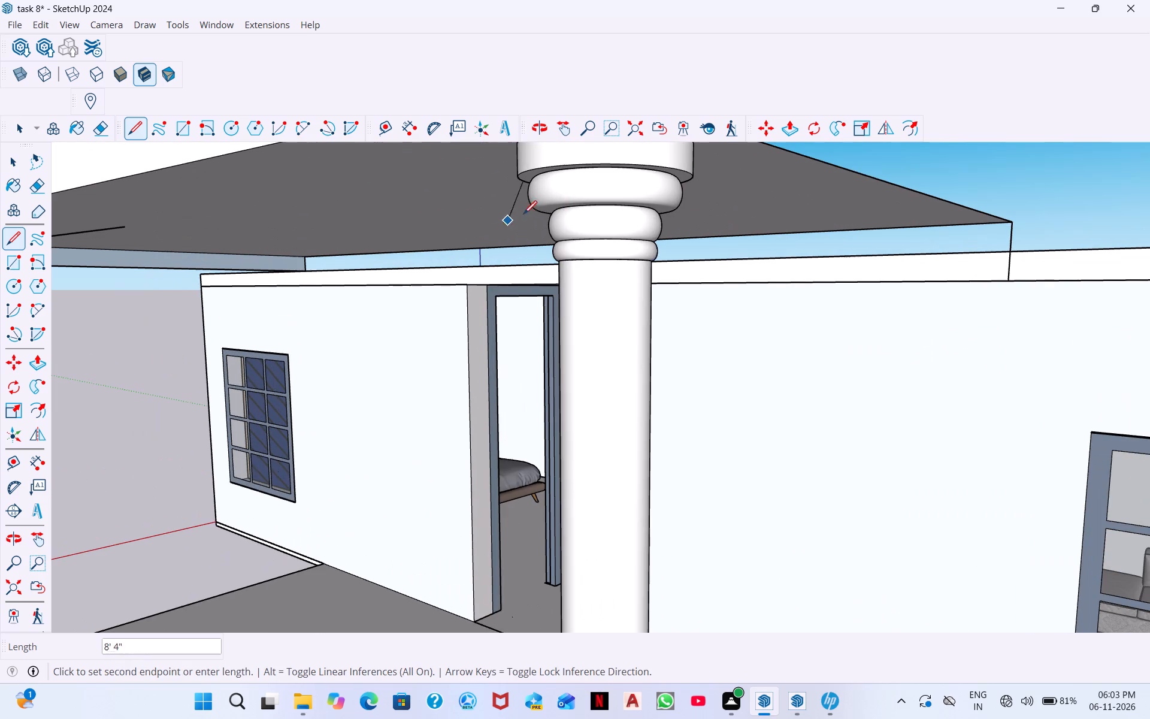
{"action": "middle_click_drag", "start_coordinate": [556, 197], "coordinate": [319, 252]}
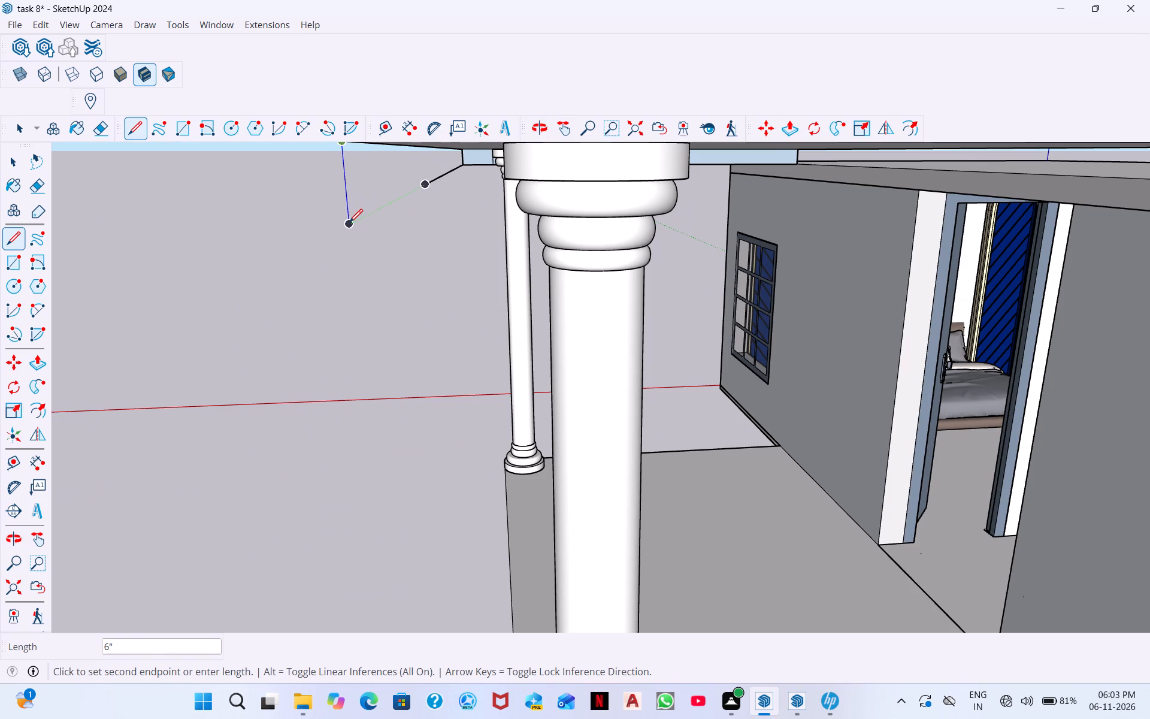
{"action": "left_click", "coordinate": [349, 224]}
{"action": "left_click", "coordinate": [428, 185]}
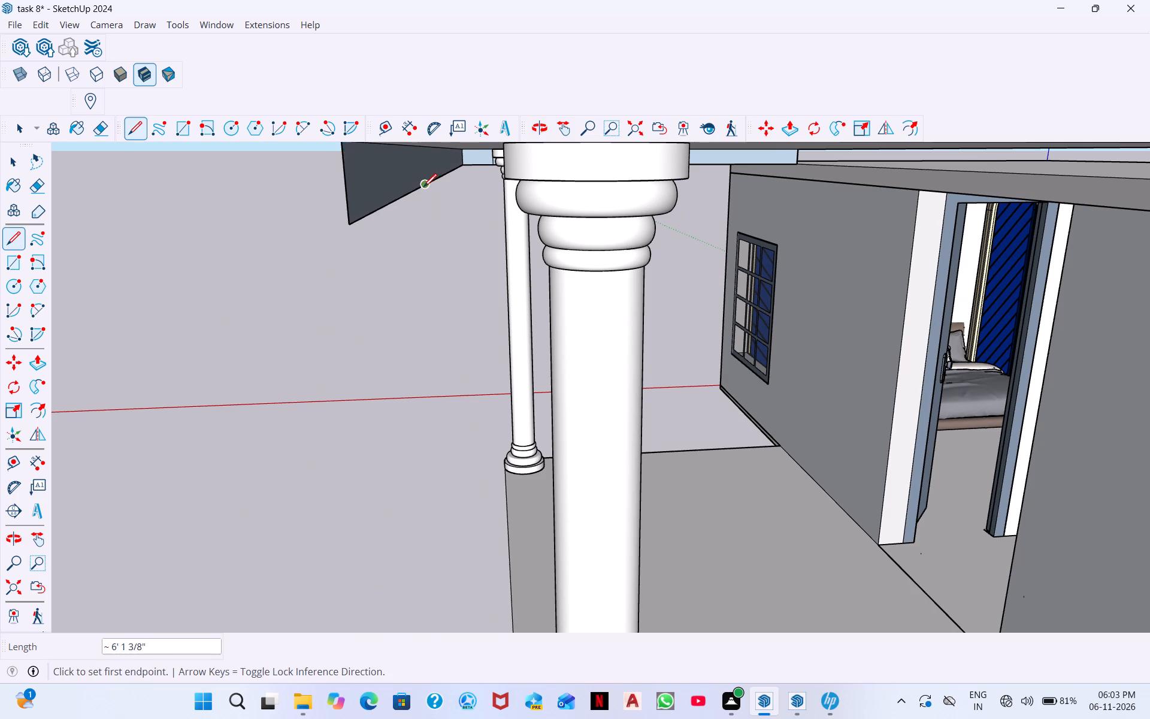
Draw a line about 11' 7 1/2" from that corner's lower end back to the house slab, closing the sofa-side fascia.
{"action": "scroll", "coordinate": [305, 228], "scroll_direction": "down", "scroll_amount": 6}
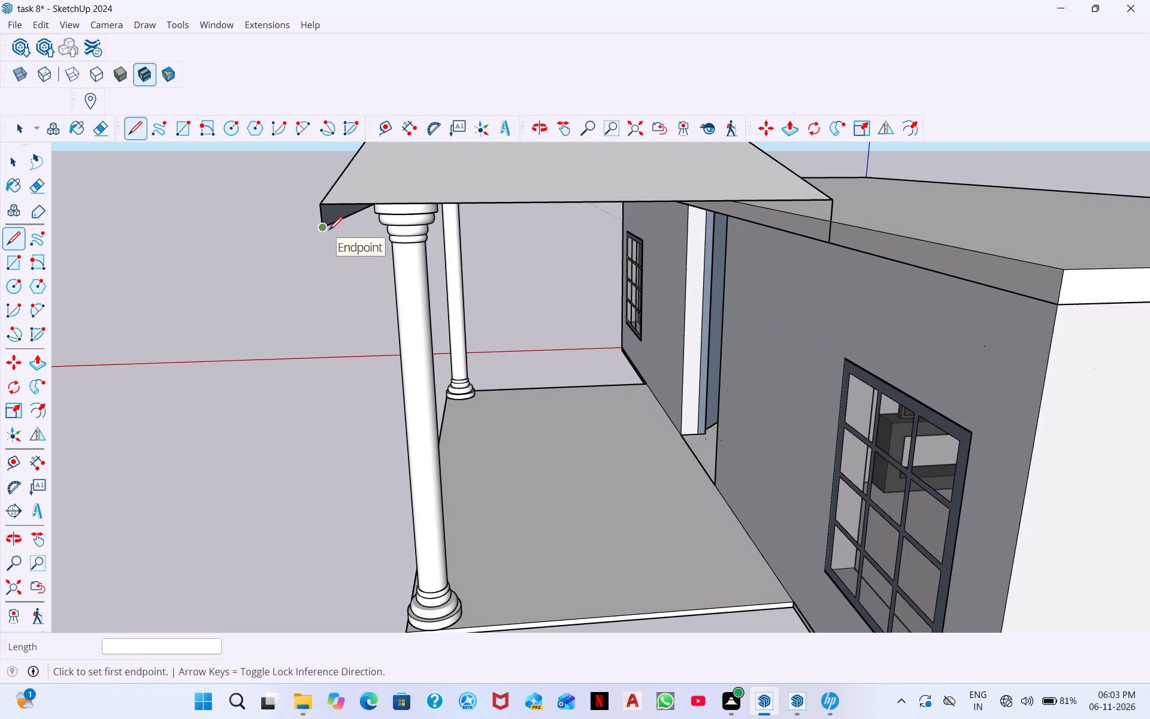
{"action": "left_click", "coordinate": [329, 230]}
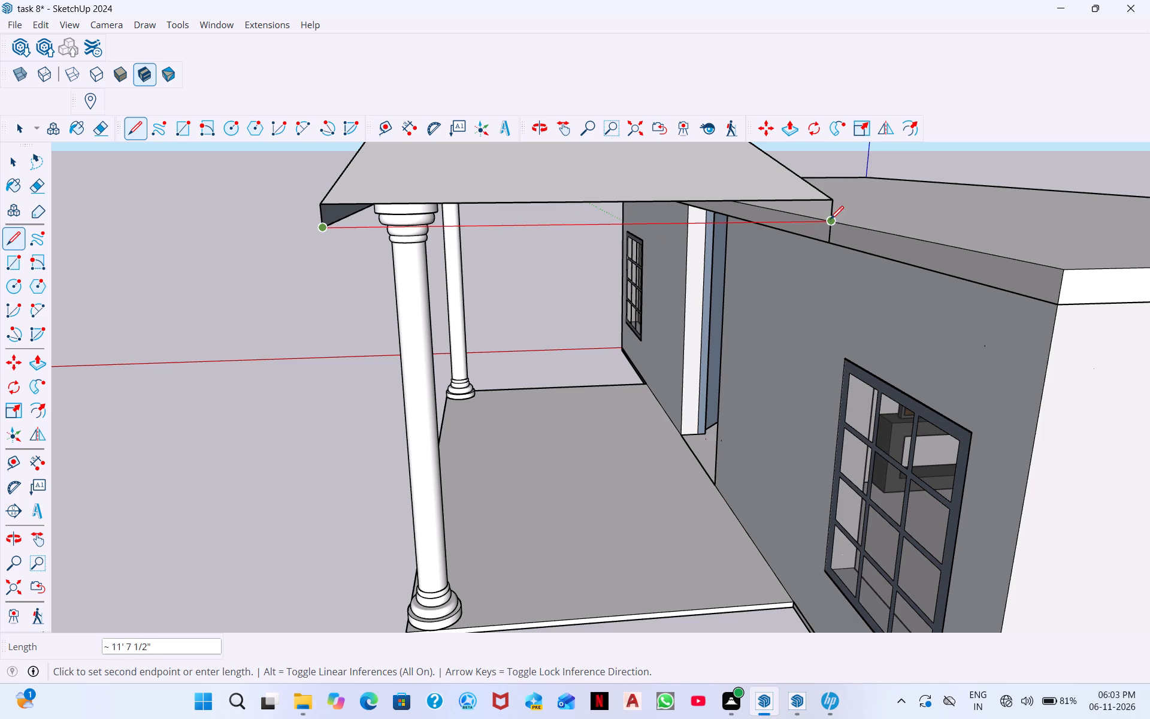
{"action": "left_click", "coordinate": [830, 219]}
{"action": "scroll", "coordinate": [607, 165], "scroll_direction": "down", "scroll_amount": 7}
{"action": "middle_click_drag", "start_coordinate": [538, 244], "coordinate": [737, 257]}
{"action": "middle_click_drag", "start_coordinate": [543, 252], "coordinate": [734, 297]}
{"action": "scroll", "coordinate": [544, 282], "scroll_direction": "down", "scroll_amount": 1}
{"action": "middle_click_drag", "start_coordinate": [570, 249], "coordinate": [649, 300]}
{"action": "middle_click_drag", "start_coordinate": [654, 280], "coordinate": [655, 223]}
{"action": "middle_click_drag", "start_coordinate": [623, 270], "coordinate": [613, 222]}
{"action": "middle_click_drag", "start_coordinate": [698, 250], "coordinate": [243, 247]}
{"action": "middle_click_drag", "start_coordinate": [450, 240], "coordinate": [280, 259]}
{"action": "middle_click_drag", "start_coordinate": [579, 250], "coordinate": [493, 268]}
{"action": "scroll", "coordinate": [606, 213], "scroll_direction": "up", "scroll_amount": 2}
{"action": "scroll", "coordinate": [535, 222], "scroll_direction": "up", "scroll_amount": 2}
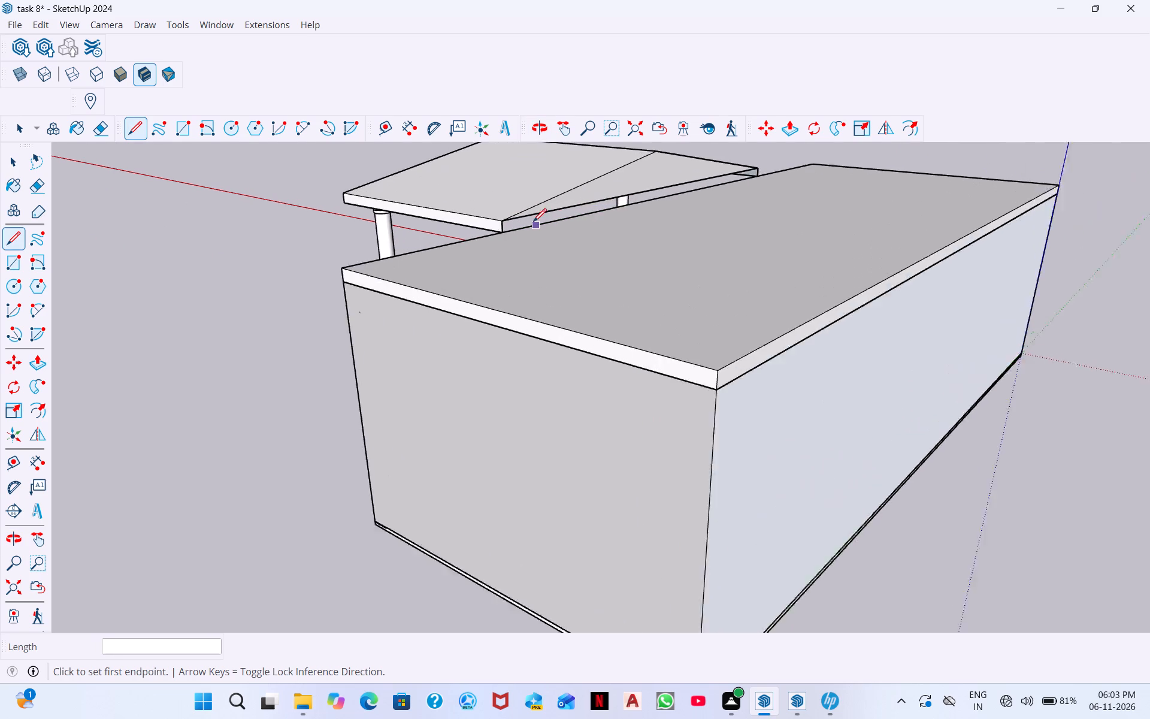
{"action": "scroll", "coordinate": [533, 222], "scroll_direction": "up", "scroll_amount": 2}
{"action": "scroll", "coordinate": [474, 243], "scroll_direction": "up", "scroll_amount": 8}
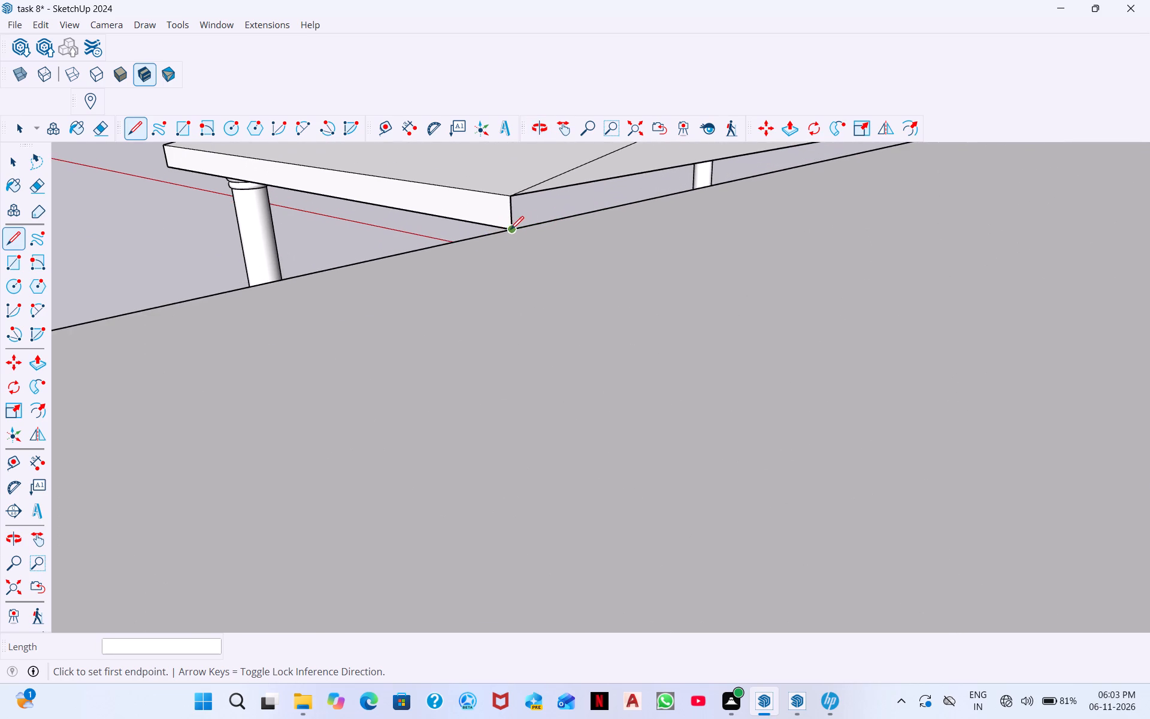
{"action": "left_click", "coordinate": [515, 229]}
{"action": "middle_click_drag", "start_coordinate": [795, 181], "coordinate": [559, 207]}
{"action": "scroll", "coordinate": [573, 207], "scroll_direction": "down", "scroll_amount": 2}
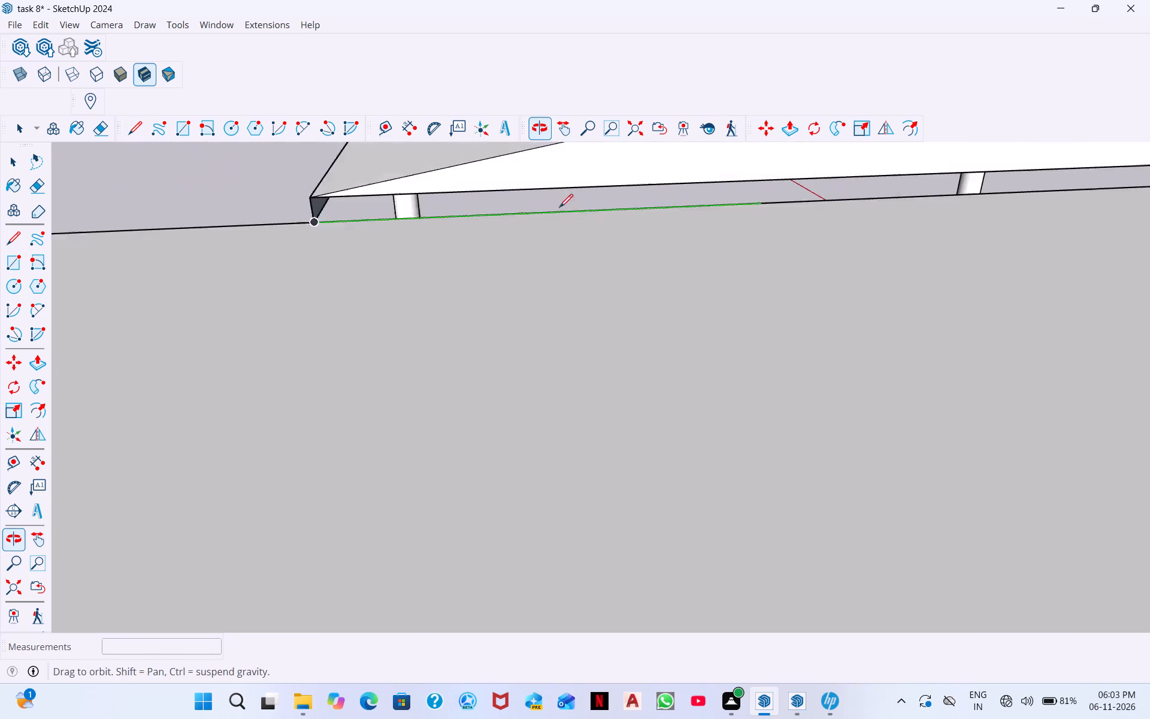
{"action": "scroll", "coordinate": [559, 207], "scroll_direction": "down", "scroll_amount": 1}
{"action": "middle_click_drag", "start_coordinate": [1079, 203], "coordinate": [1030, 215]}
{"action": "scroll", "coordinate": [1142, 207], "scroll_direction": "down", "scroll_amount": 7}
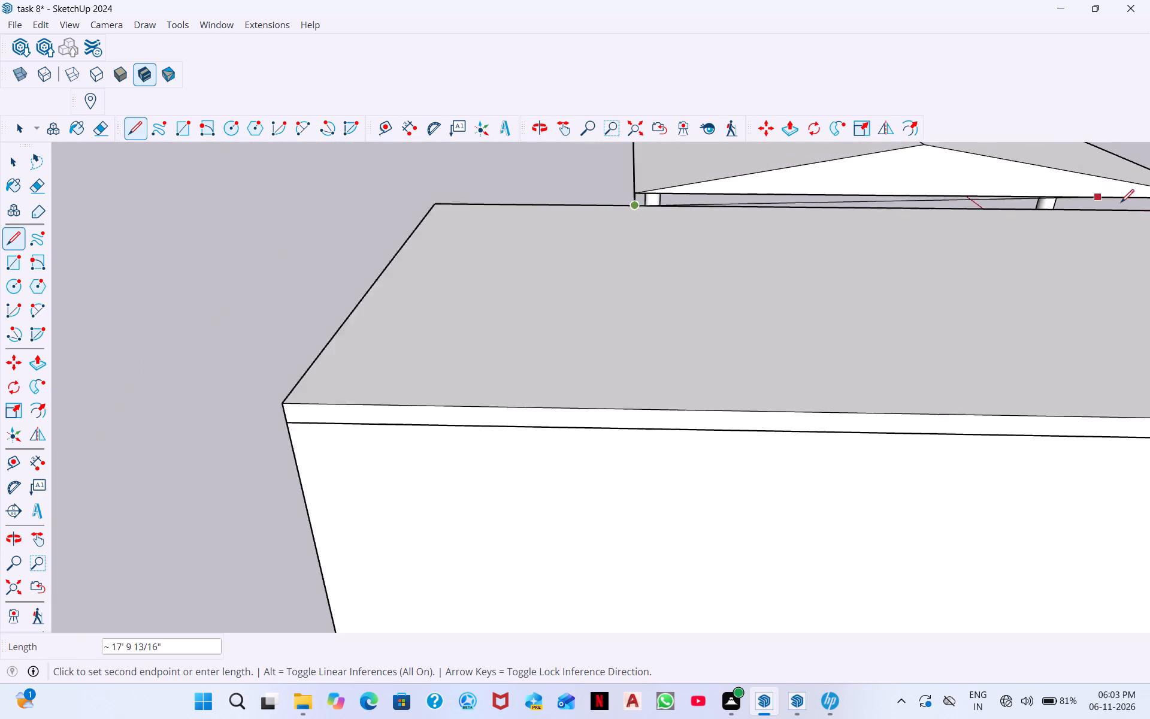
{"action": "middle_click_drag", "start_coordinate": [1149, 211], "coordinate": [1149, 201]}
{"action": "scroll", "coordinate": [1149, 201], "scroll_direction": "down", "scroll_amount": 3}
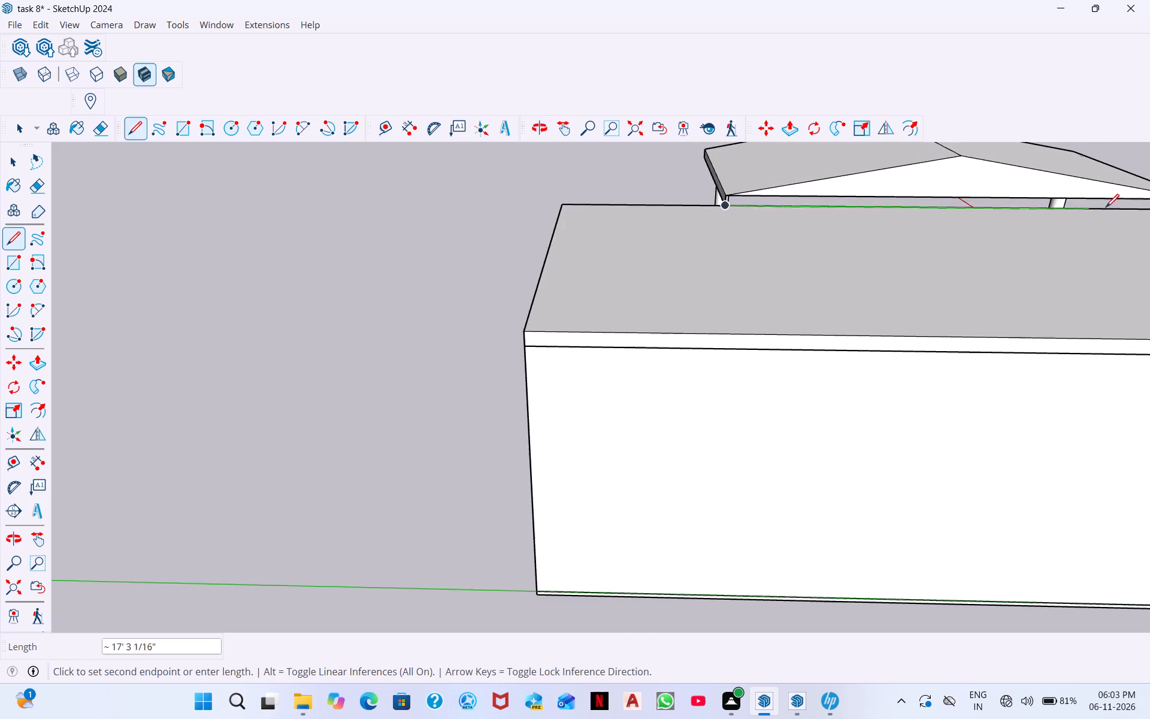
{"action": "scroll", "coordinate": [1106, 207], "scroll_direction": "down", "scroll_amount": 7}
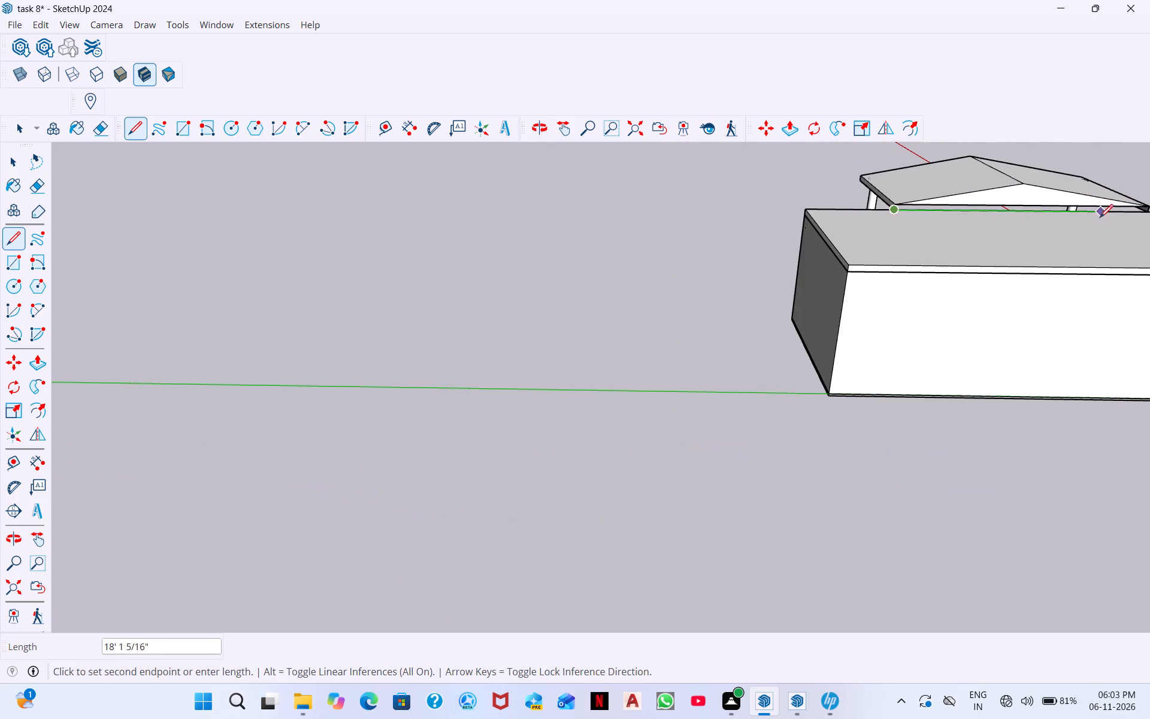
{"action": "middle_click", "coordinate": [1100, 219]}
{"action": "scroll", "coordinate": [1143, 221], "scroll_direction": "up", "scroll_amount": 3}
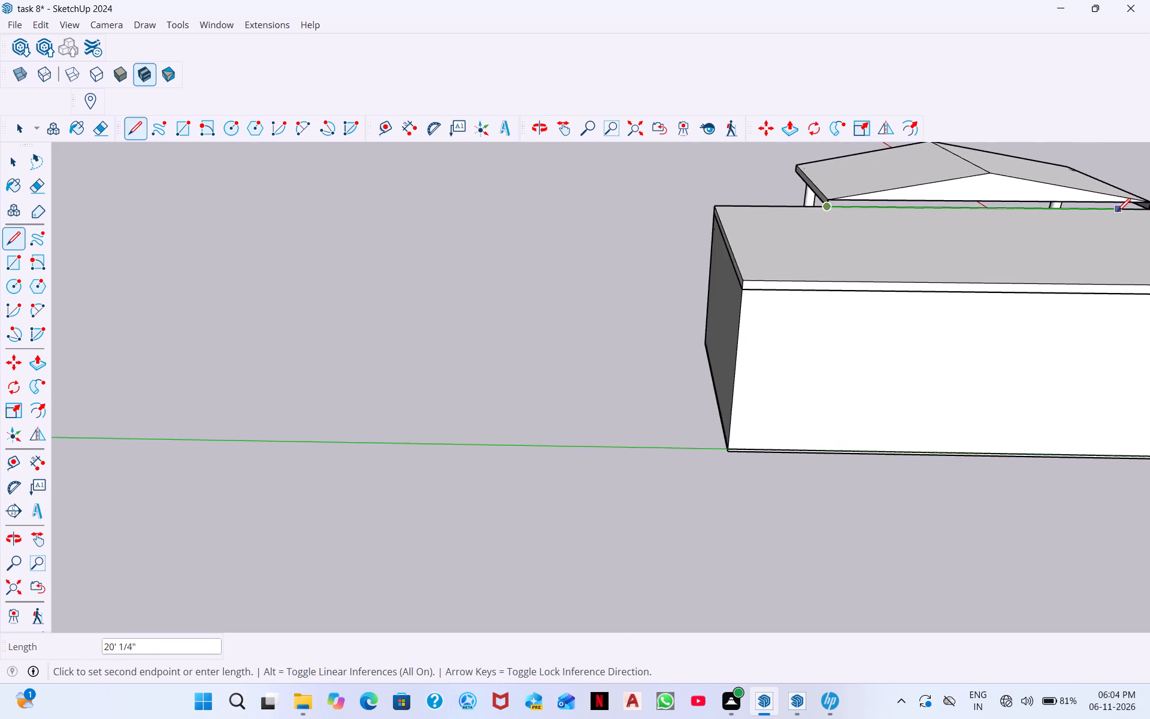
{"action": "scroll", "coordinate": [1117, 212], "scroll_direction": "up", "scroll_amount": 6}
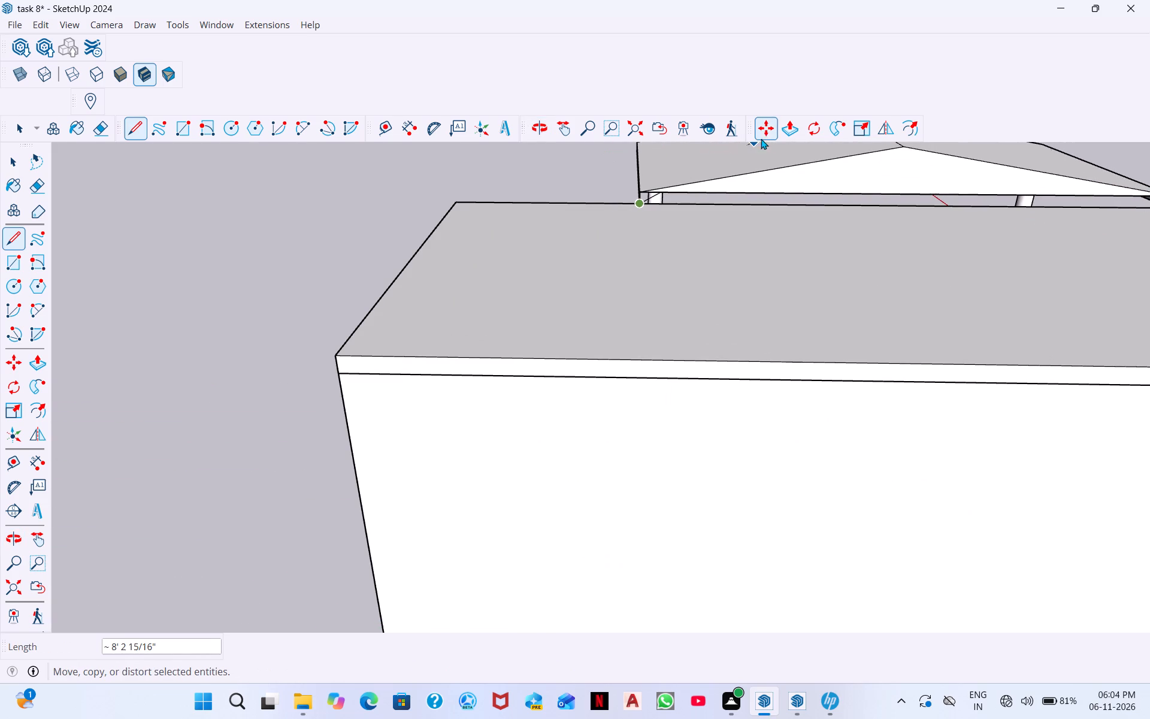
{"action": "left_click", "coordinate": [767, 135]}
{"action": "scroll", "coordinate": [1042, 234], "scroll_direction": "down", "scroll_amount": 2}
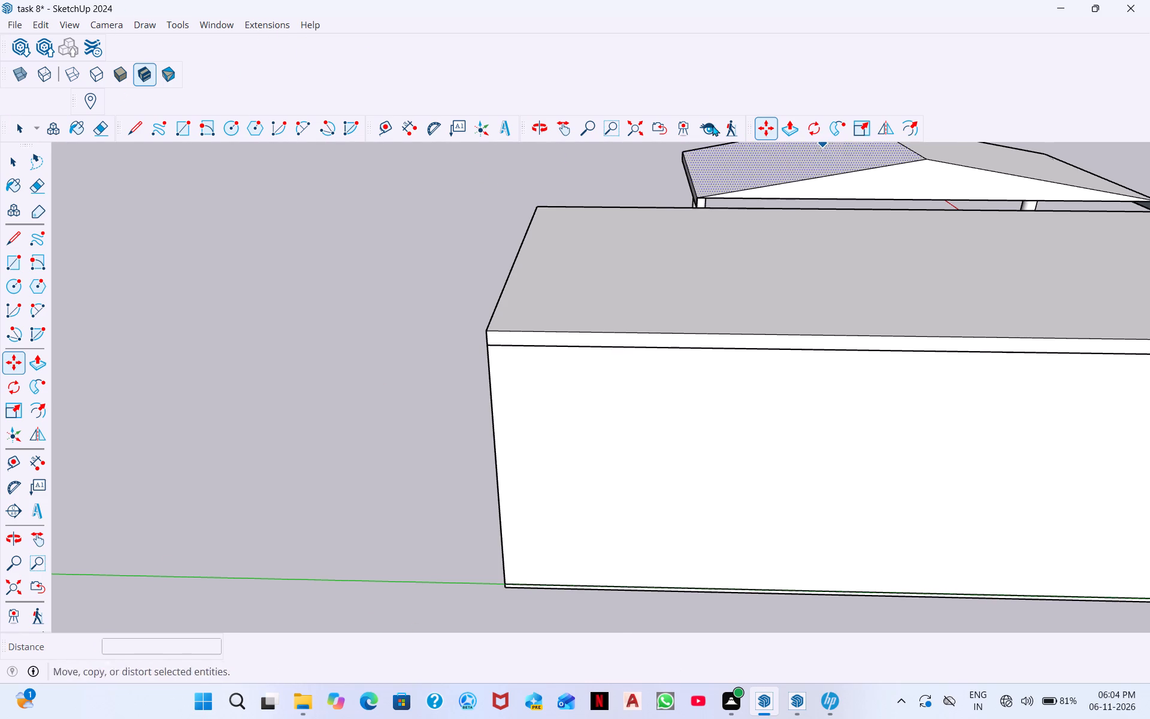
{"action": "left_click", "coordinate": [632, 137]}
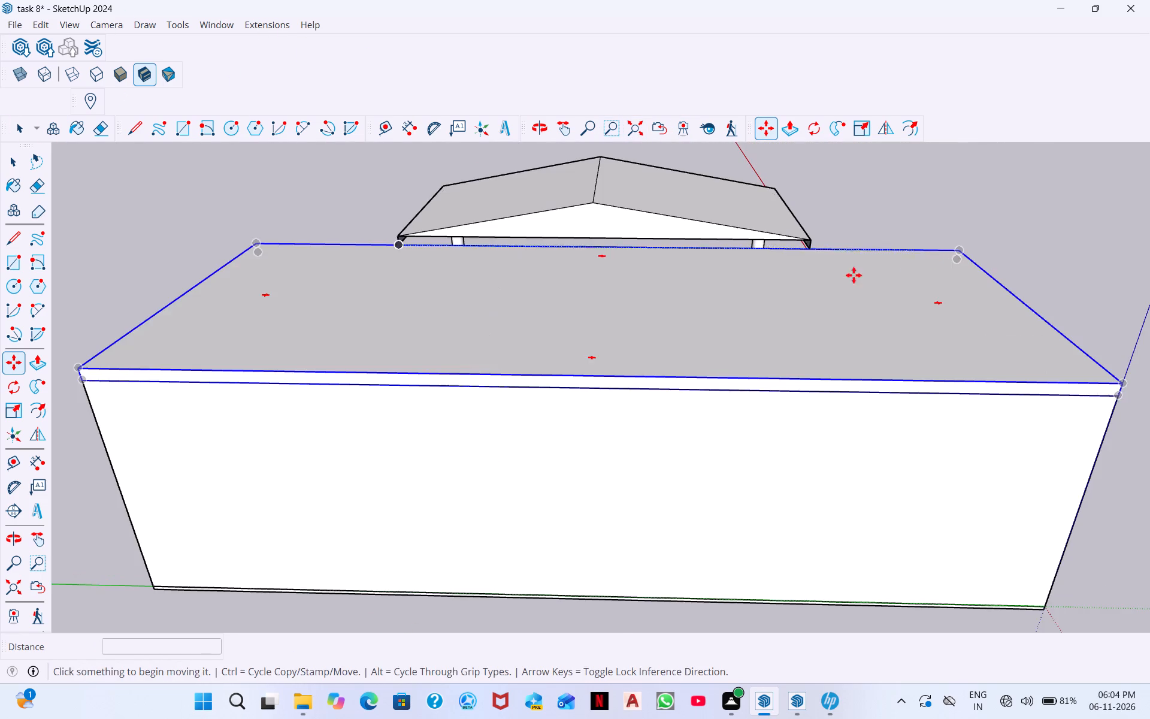
Draw a line about 22' 2 7/16" between the porch roof's two lower rear corners, closing the fascia beneath the rear gable.
{"action": "scroll", "coordinate": [759, 233], "scroll_direction": "up", "scroll_amount": 3}
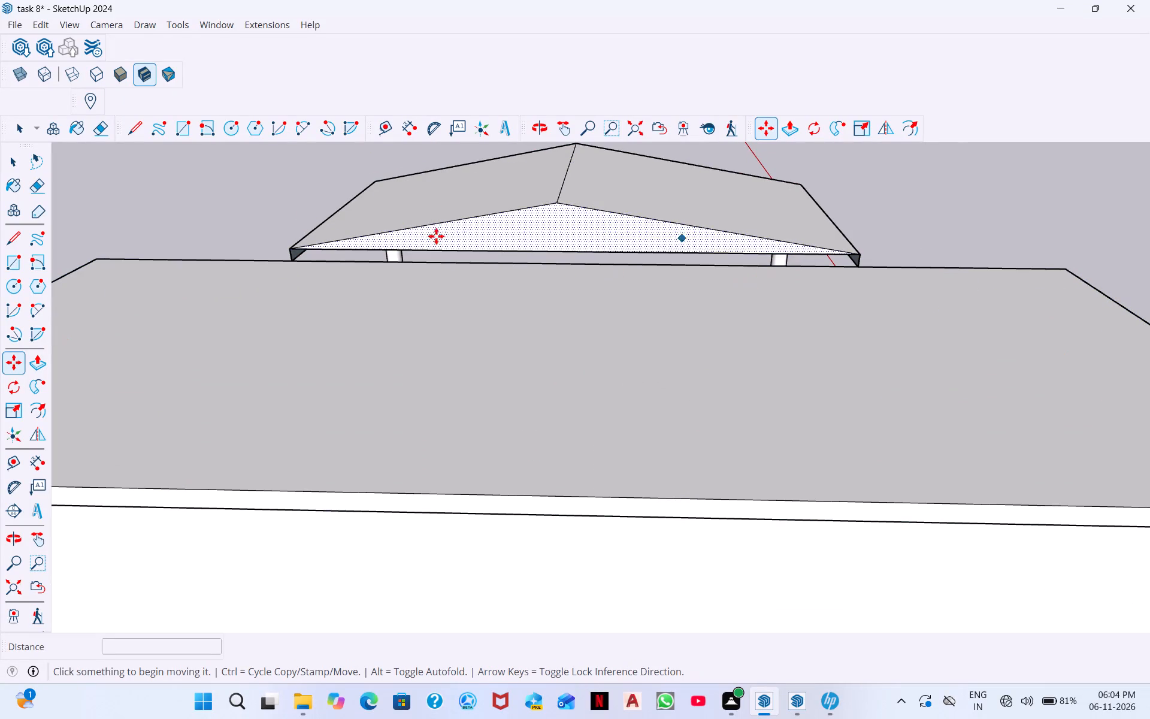
{"action": "left_click", "coordinate": [137, 127]}
{"action": "left_click", "coordinate": [292, 263]}
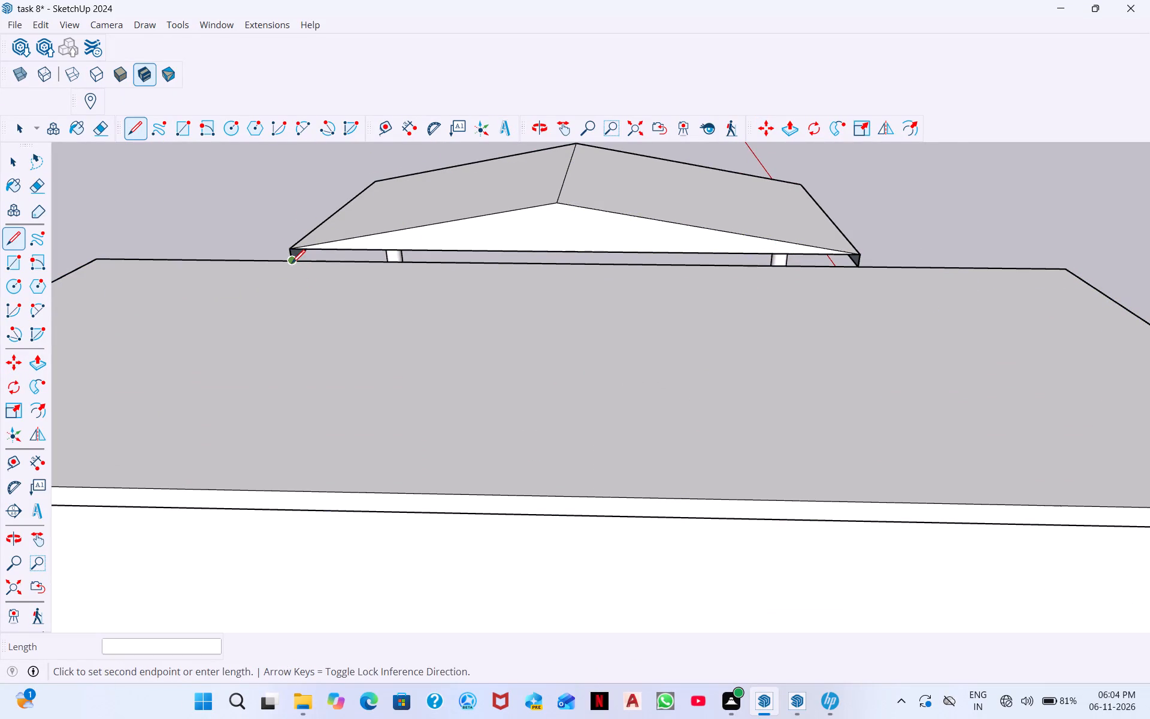
{"action": "left_click", "coordinate": [857, 270]}
{"action": "scroll", "coordinate": [667, 294], "scroll_direction": "down", "scroll_amount": 5}
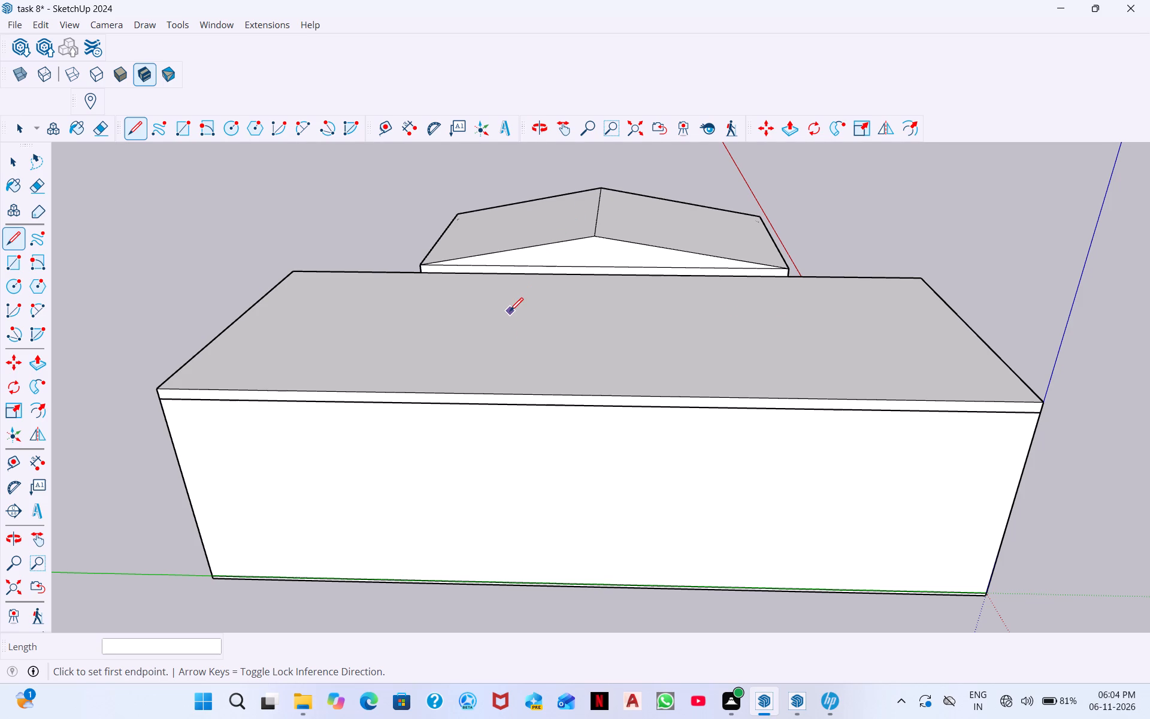
Erase the line separating the front gable triangle from the fascia so they form one face.
{"action": "key", "text": "space"}
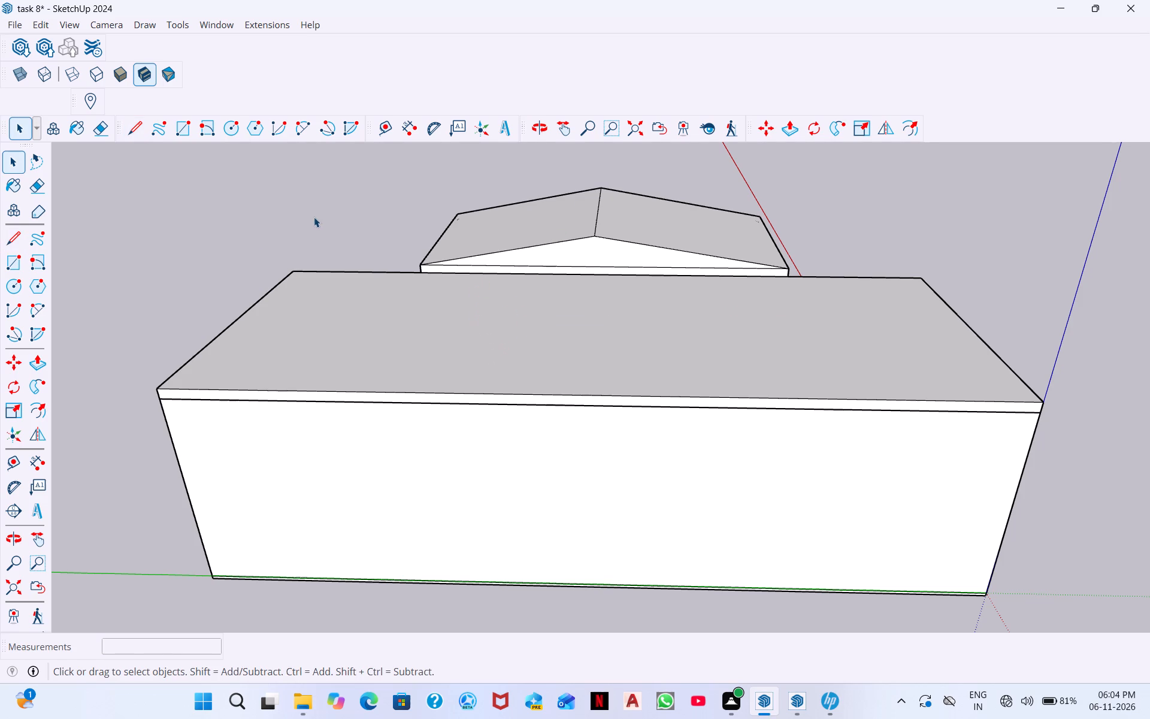
{"action": "middle_click_drag", "start_coordinate": [321, 234], "coordinate": [184, 319]}
{"action": "middle_click_drag", "start_coordinate": [826, 677], "coordinate": [370, 451]}
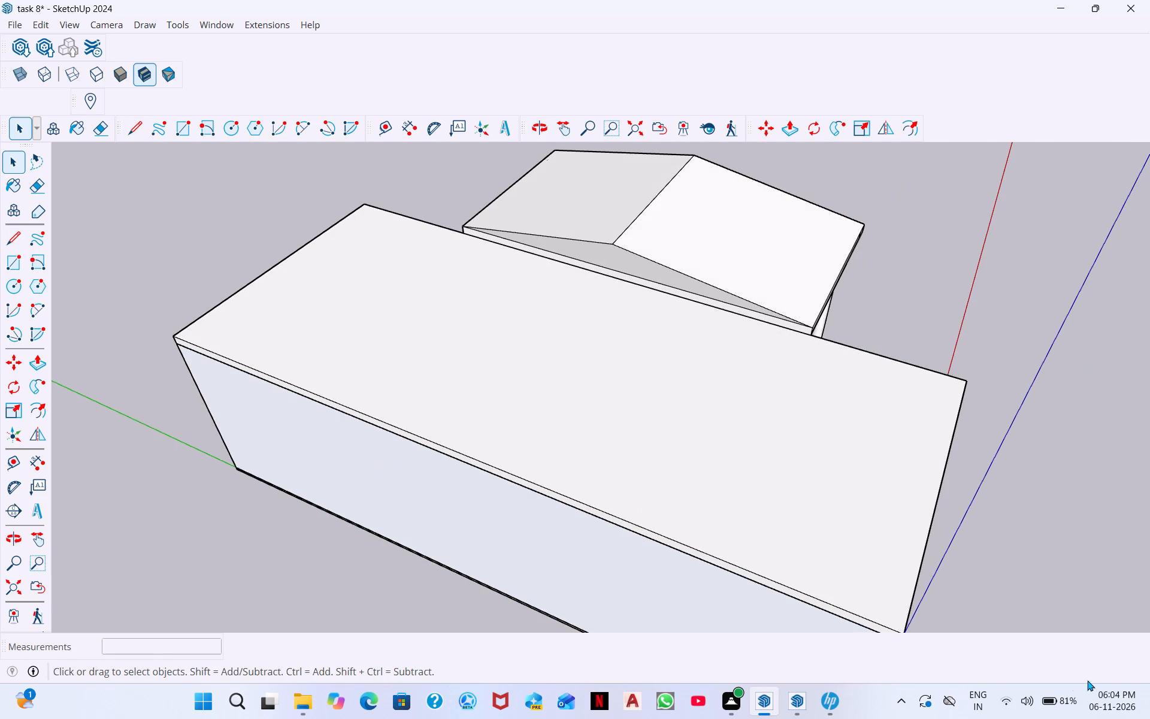
{"action": "middle_click_drag", "start_coordinate": [1087, 679], "coordinate": [317, 401]}
{"action": "middle_click_drag", "start_coordinate": [1110, 501], "coordinate": [771, 393]}
{"action": "middle_click_drag", "start_coordinate": [888, 288], "coordinate": [638, 354]}
{"action": "middle_click_drag", "start_coordinate": [638, 354], "coordinate": [532, 322]}
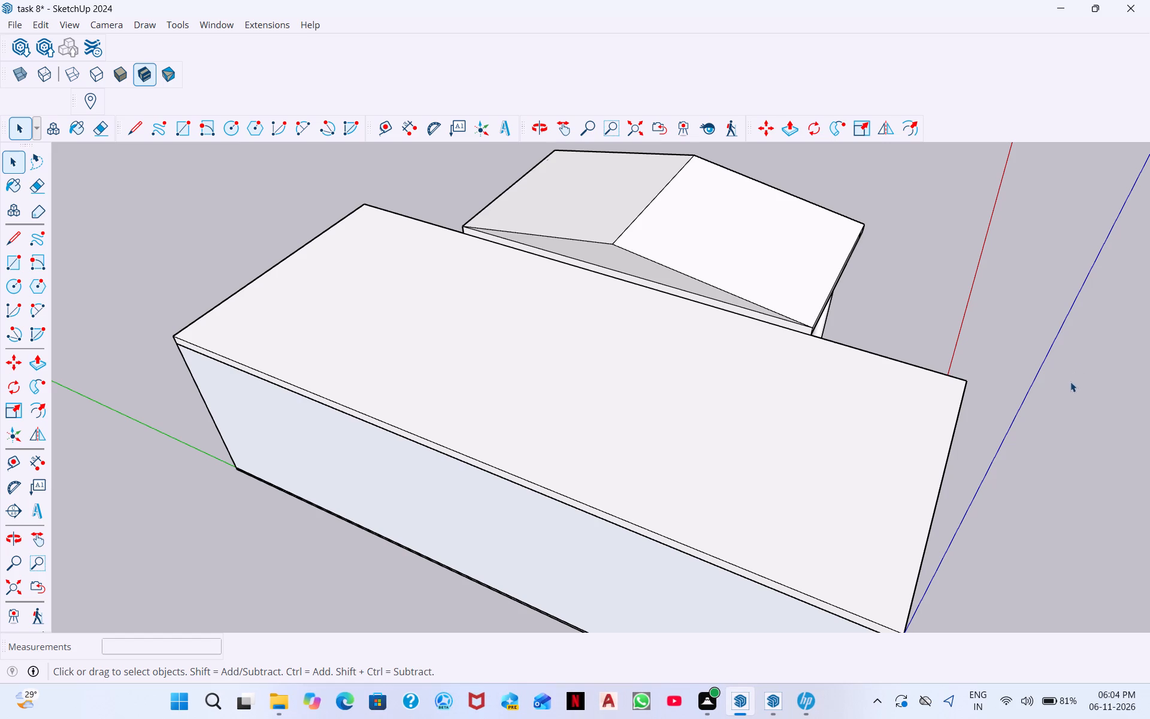
{"action": "scroll", "coordinate": [865, 351], "scroll_direction": "down", "scroll_amount": 1}
{"action": "middle_click_drag", "start_coordinate": [875, 351], "coordinate": [386, 324]}
{"action": "middle_click_drag", "start_coordinate": [682, 600], "coordinate": [650, 579]}
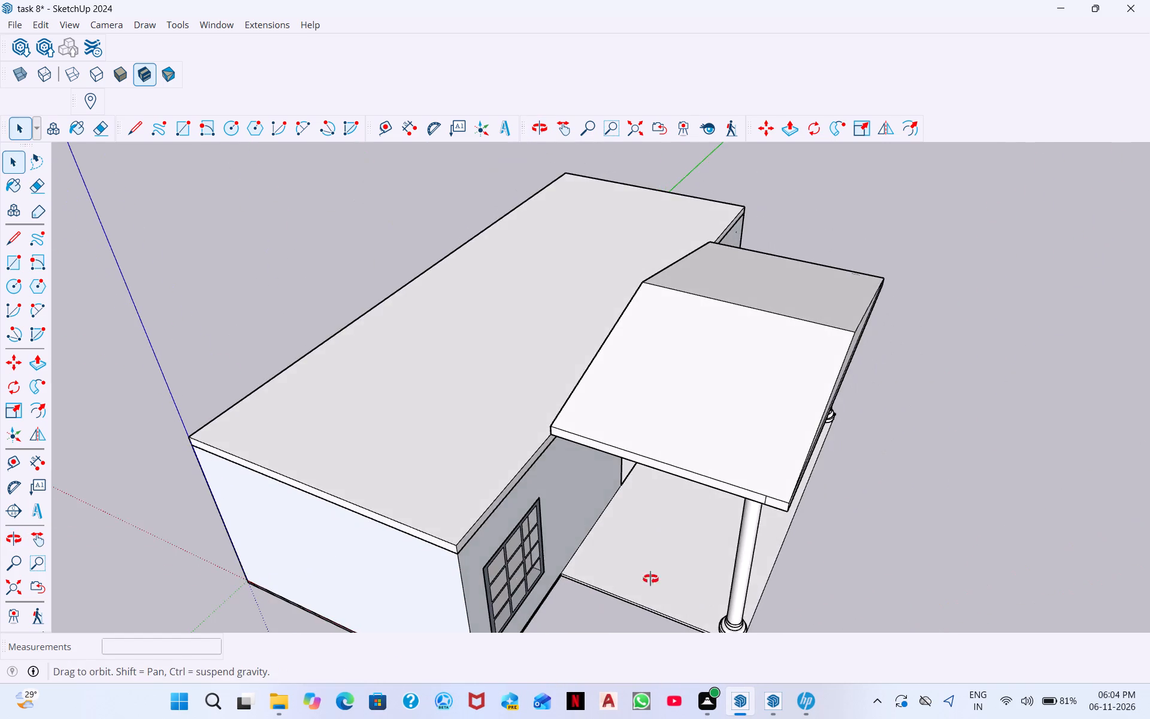
{"action": "middle_click_drag", "start_coordinate": [650, 579], "coordinate": [439, 353]}
{"action": "middle_click_drag", "start_coordinate": [630, 481], "coordinate": [606, 519]}
{"action": "middle_click_drag", "start_coordinate": [664, 370], "coordinate": [630, 449]}
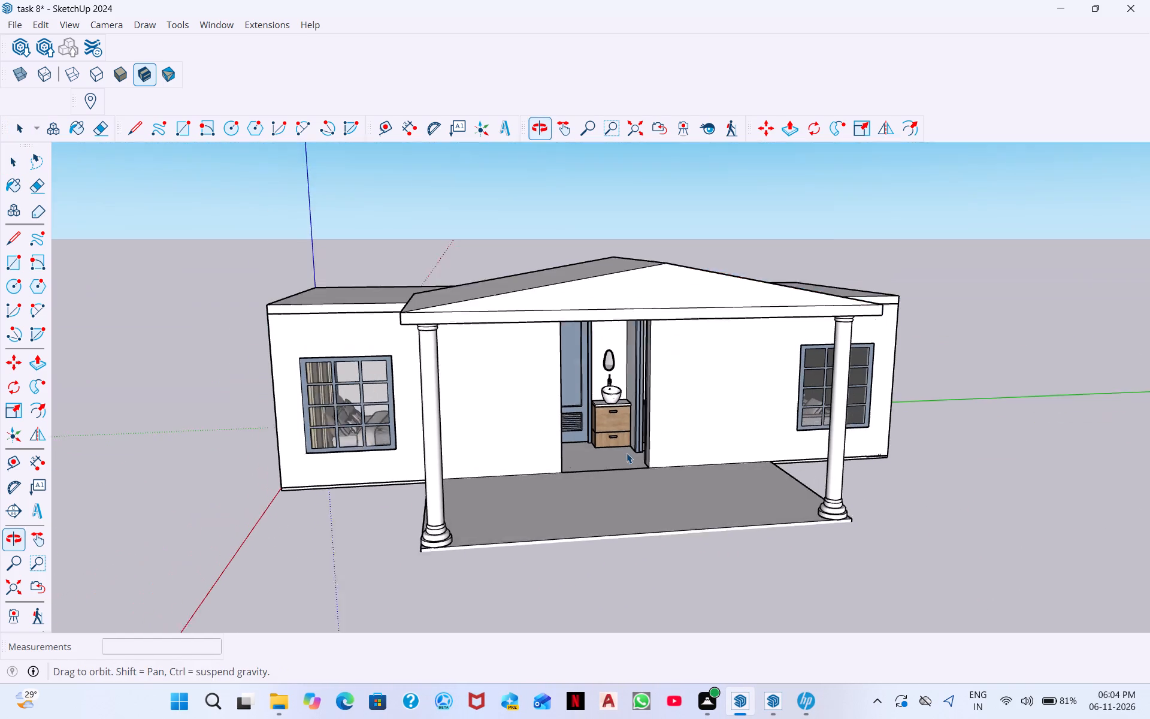
{"action": "scroll", "coordinate": [467, 301], "scroll_direction": "up", "scroll_amount": 3}
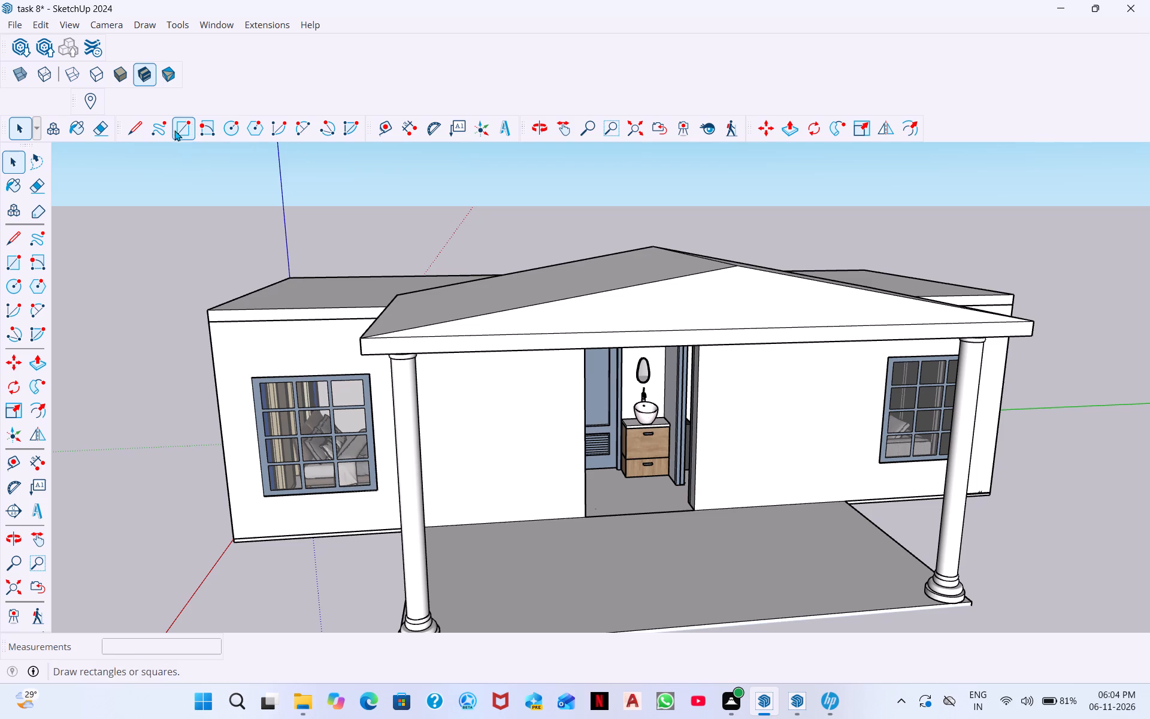
{"action": "left_click", "coordinate": [99, 130]}
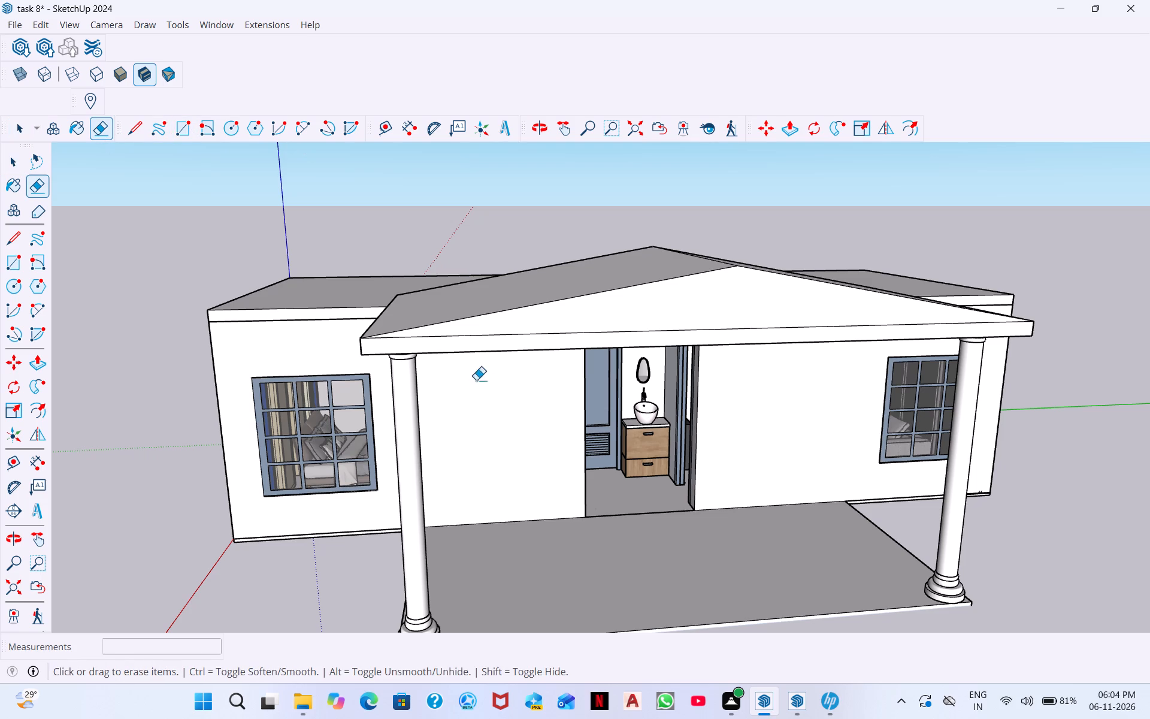
{"action": "left_click", "coordinate": [519, 336]}
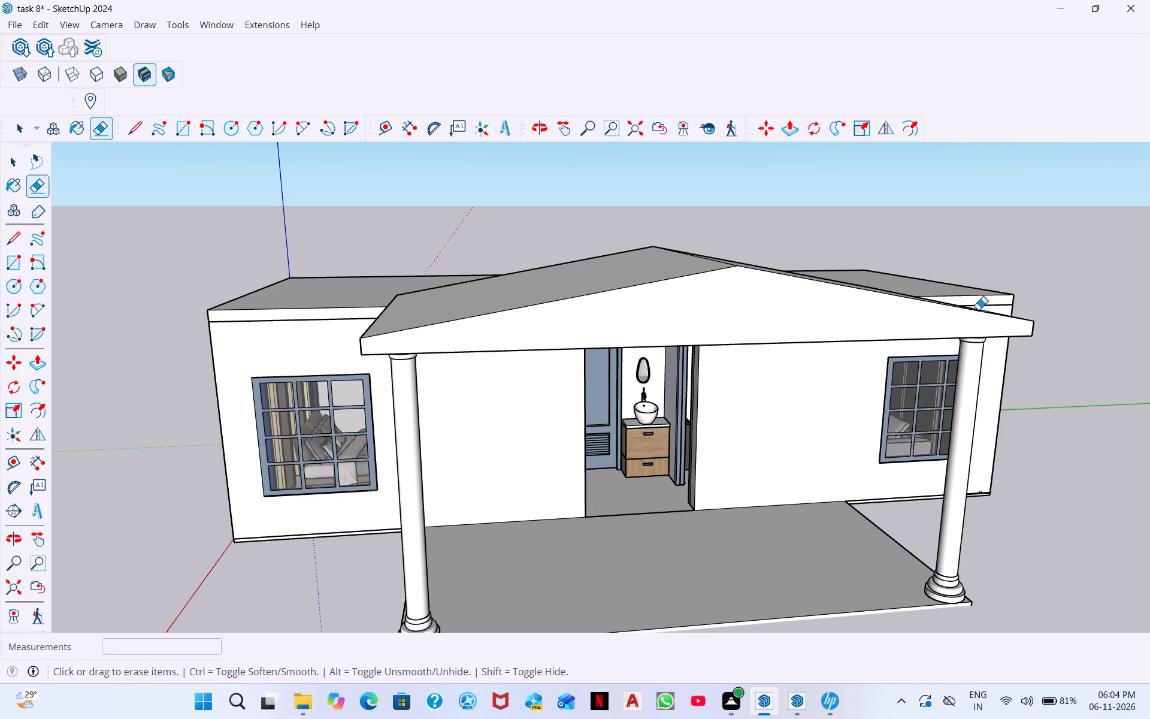
Examine the porch roof's fascia and its junction with the house slab from the side, from below and from the front.
{"action": "middle_click_drag", "start_coordinate": [972, 316], "coordinate": [489, 343]}
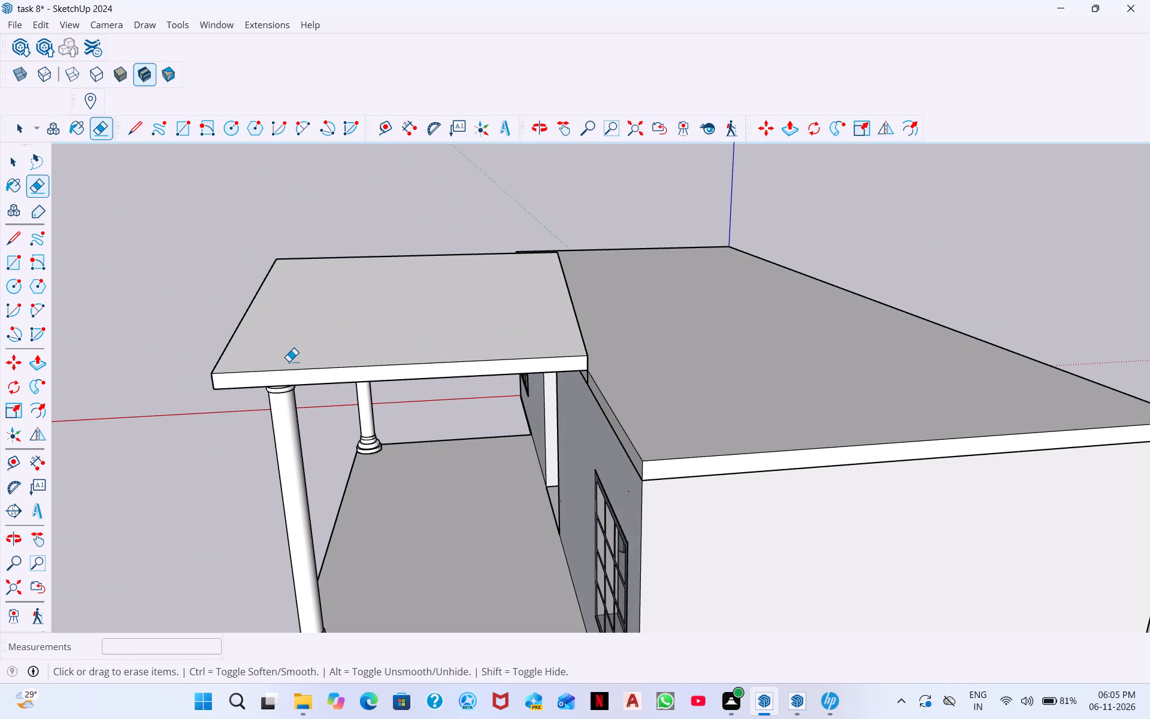
{"action": "middle_click_drag", "start_coordinate": [548, 407], "coordinate": [682, 380]}
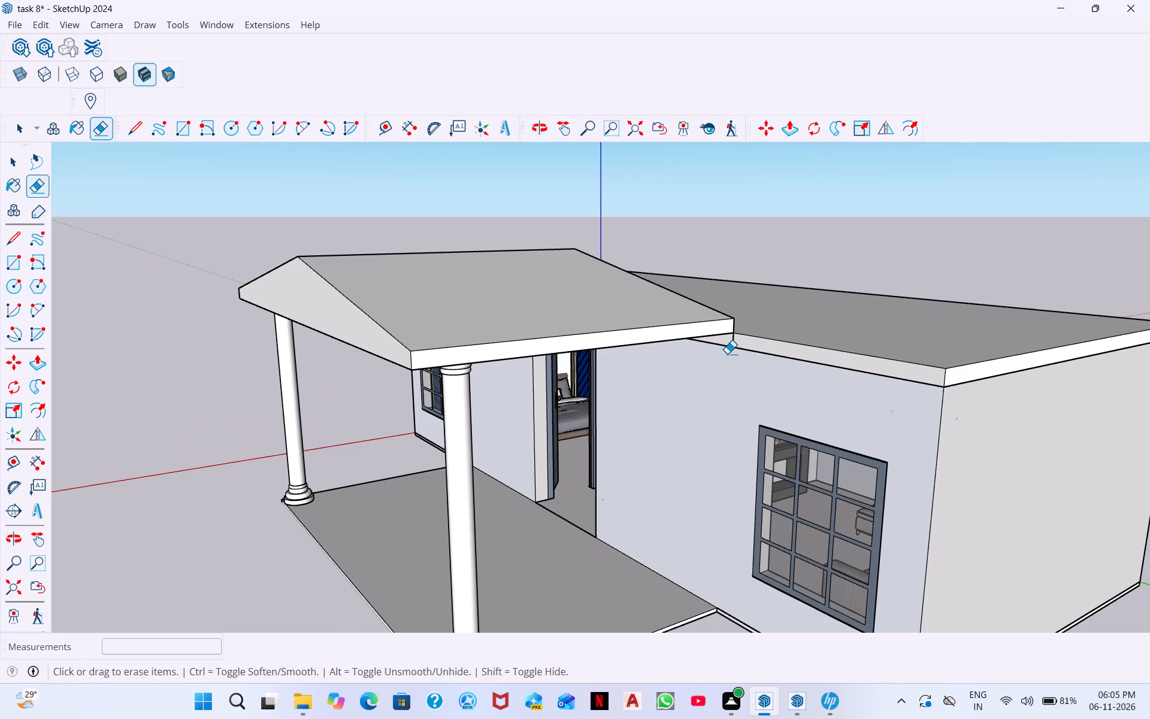
{"action": "middle_click_drag", "start_coordinate": [727, 354], "coordinate": [729, 282]}
{"action": "scroll", "coordinate": [728, 253], "scroll_direction": "up", "scroll_amount": 6}
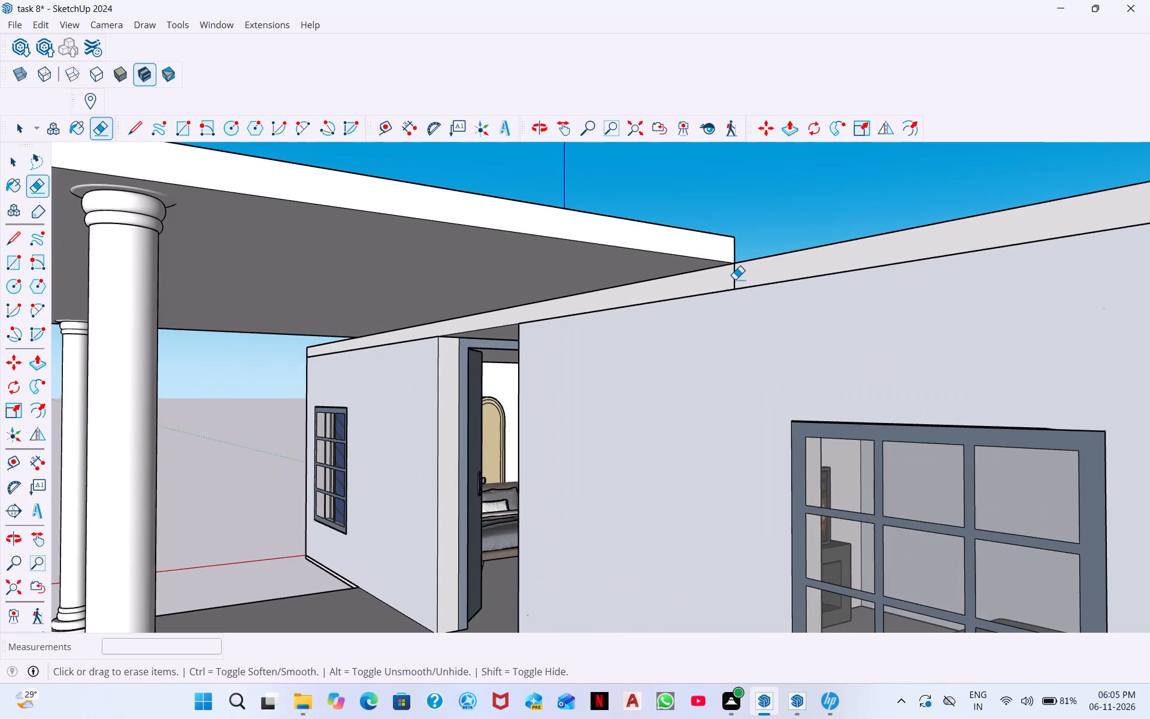
{"action": "scroll", "coordinate": [736, 280], "scroll_direction": "down", "scroll_amount": 2}
{"action": "scroll", "coordinate": [656, 325], "scroll_direction": "down", "scroll_amount": 3}
{"action": "middle_click_drag", "start_coordinate": [375, 370], "coordinate": [676, 360]}
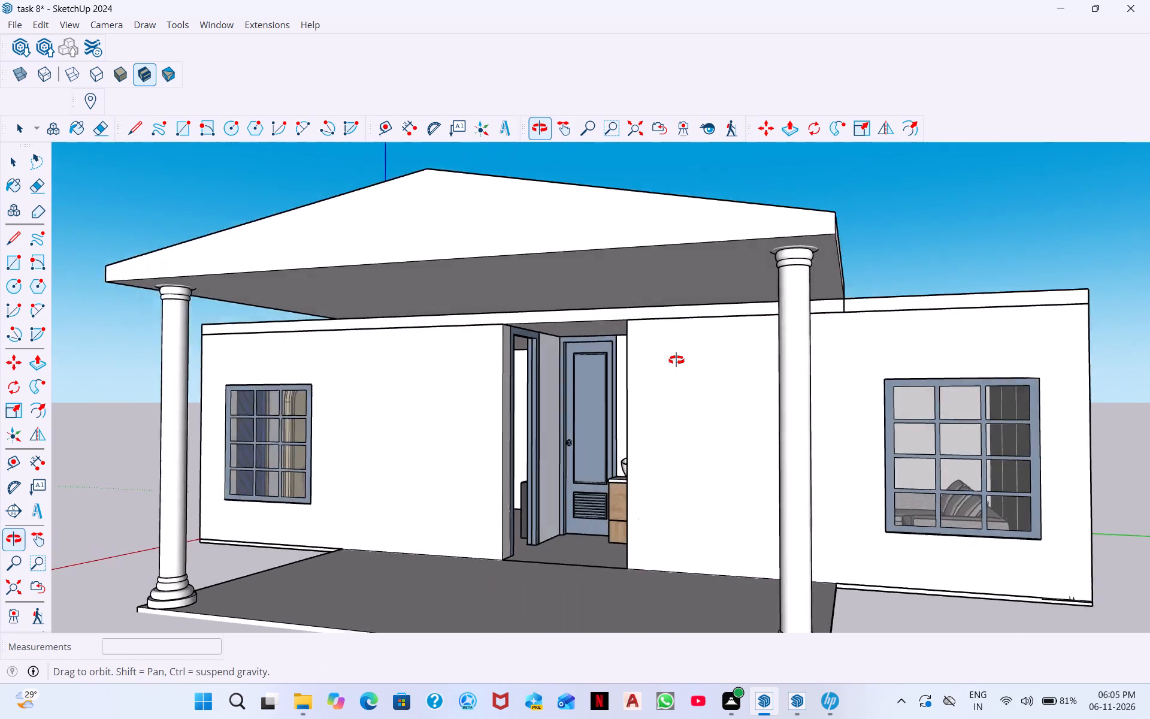
{"action": "middle_click_drag", "start_coordinate": [676, 360], "coordinate": [712, 354]}
{"action": "key", "text": "Escape"}
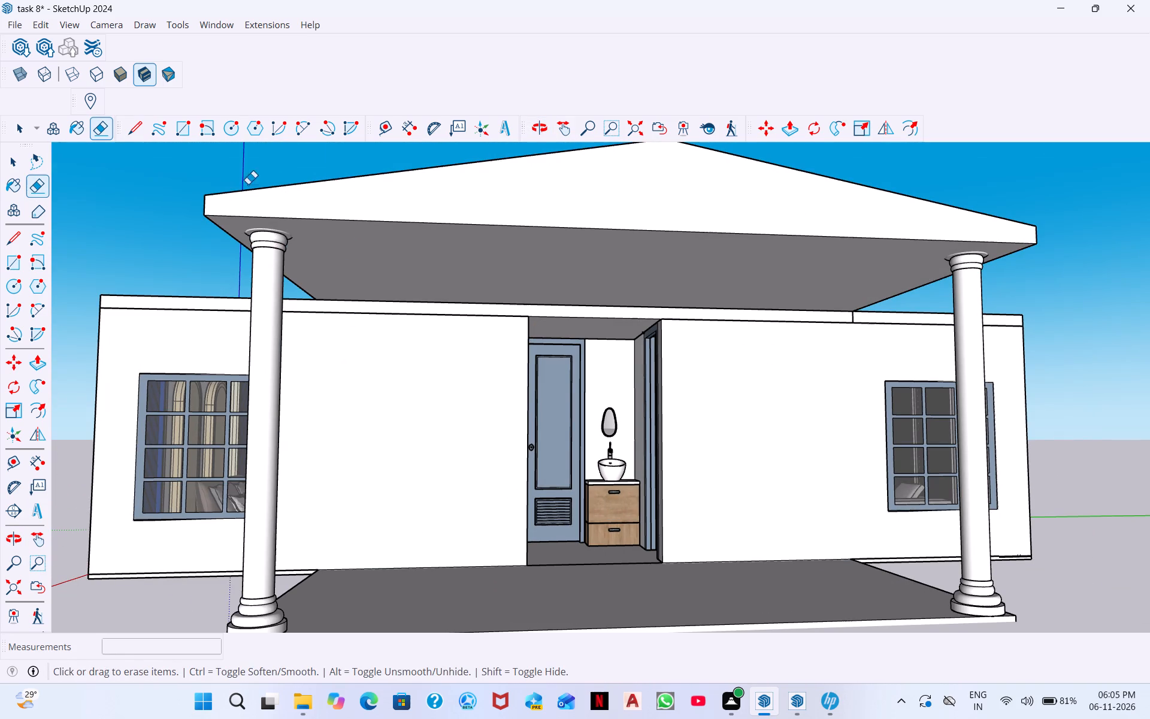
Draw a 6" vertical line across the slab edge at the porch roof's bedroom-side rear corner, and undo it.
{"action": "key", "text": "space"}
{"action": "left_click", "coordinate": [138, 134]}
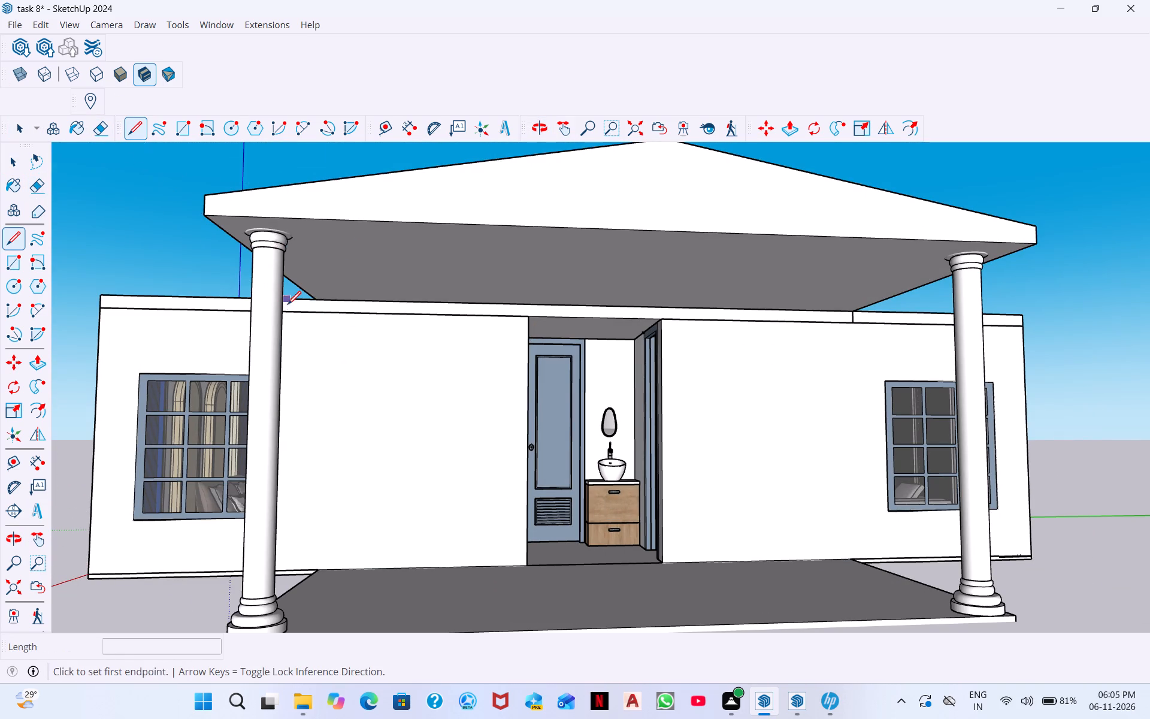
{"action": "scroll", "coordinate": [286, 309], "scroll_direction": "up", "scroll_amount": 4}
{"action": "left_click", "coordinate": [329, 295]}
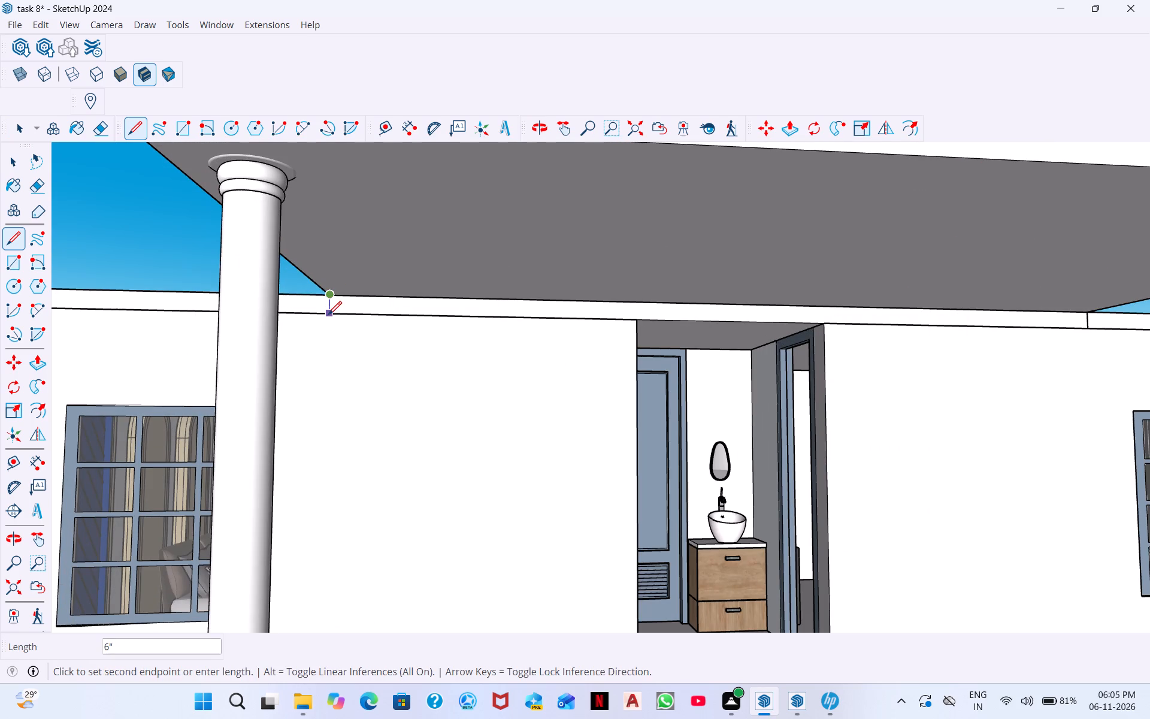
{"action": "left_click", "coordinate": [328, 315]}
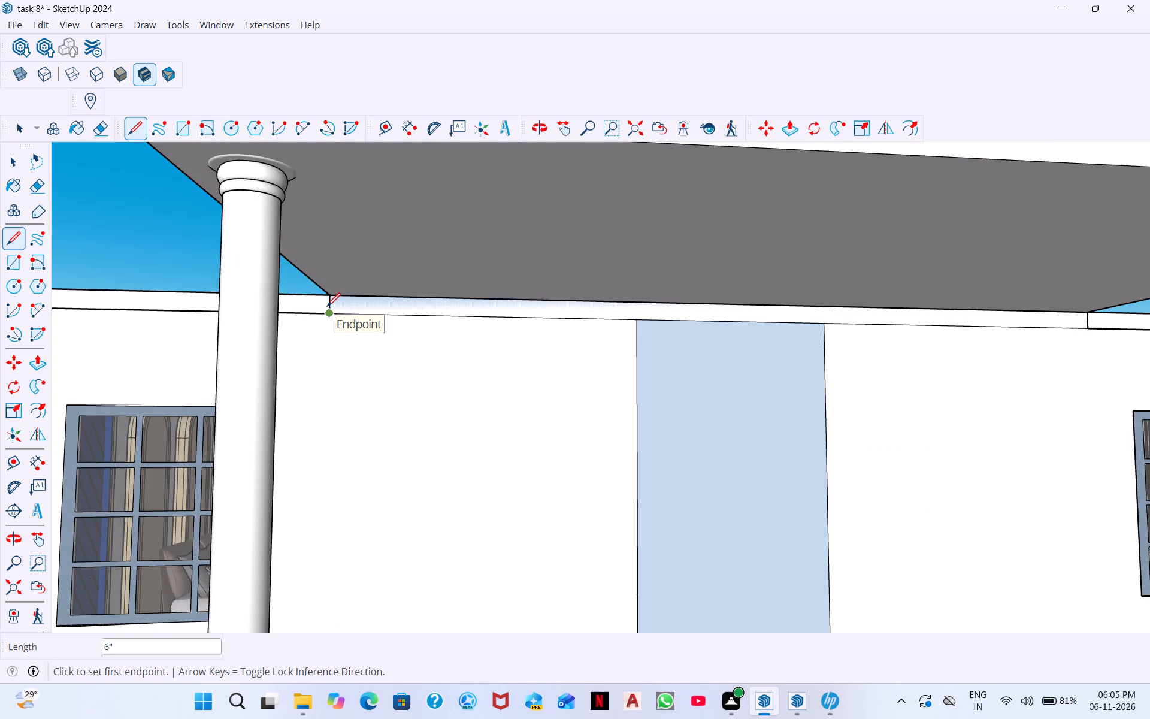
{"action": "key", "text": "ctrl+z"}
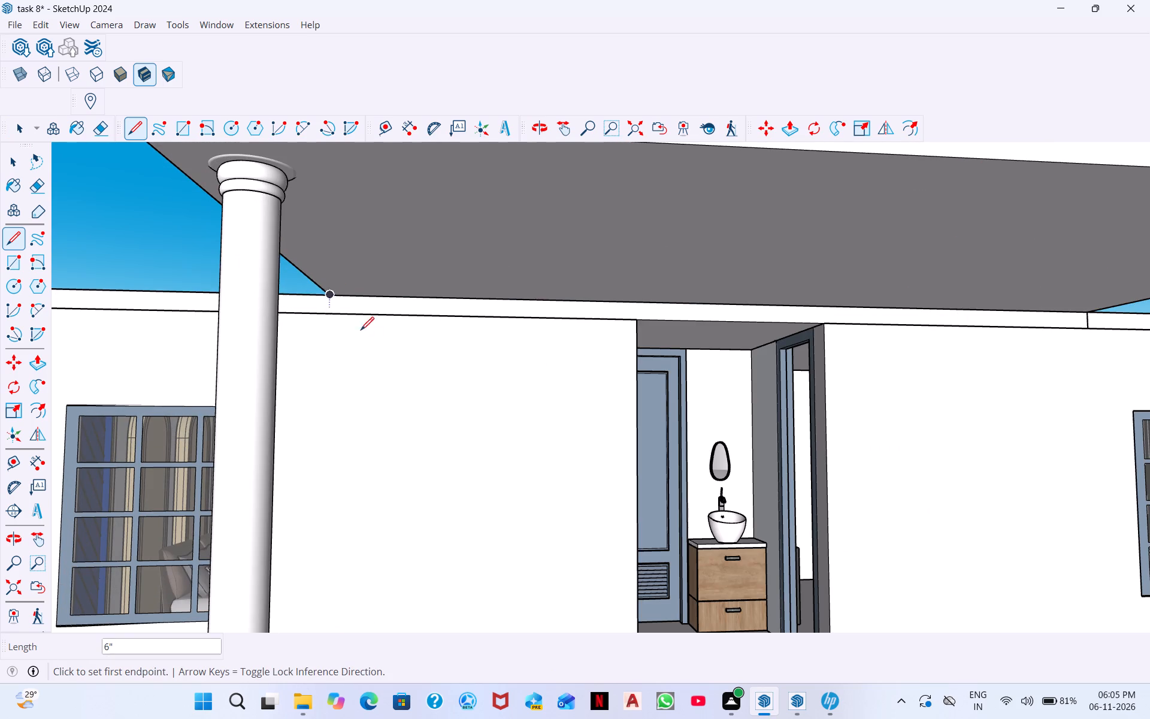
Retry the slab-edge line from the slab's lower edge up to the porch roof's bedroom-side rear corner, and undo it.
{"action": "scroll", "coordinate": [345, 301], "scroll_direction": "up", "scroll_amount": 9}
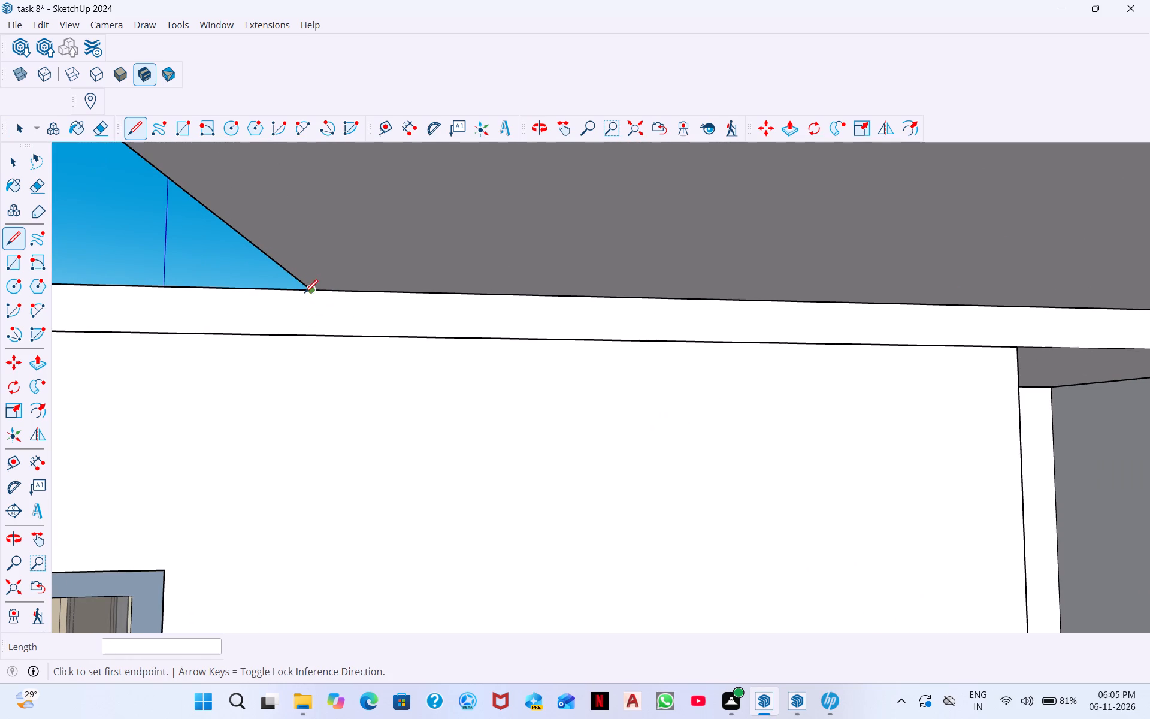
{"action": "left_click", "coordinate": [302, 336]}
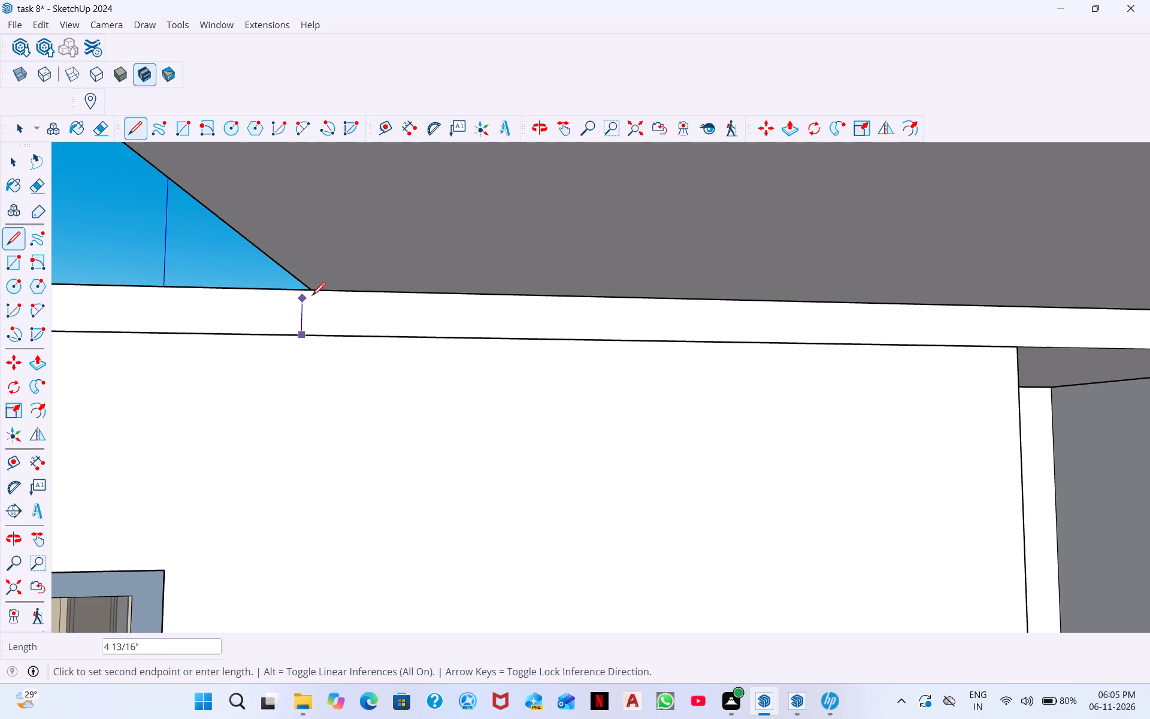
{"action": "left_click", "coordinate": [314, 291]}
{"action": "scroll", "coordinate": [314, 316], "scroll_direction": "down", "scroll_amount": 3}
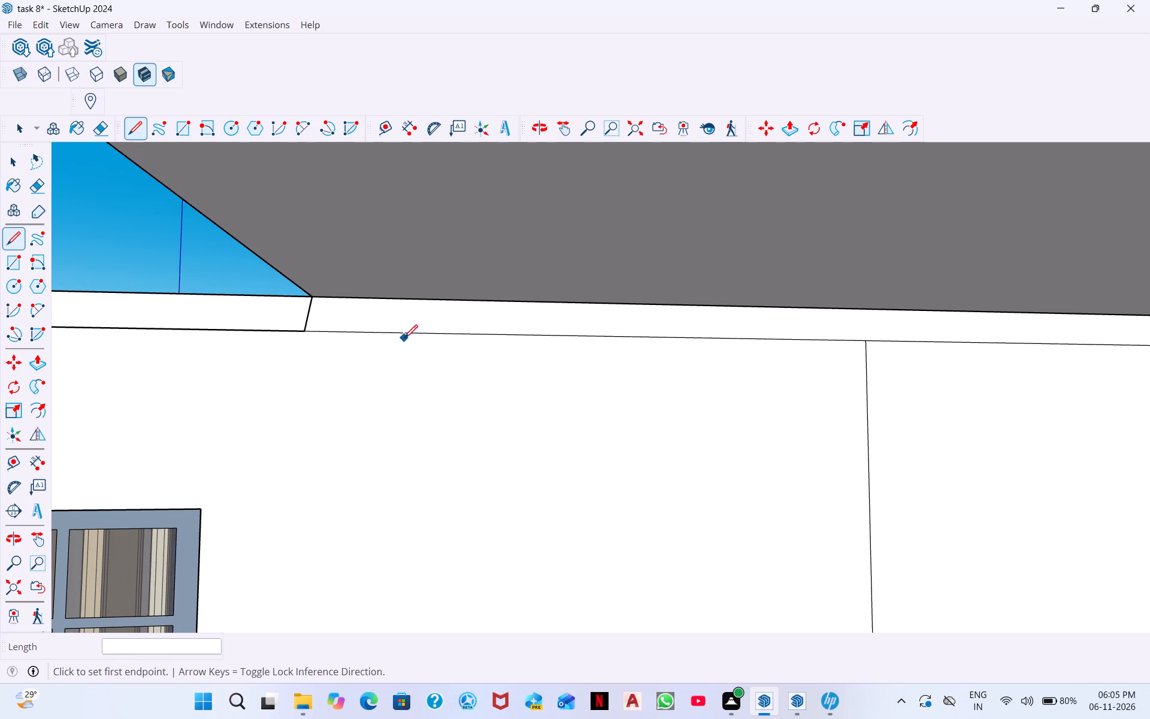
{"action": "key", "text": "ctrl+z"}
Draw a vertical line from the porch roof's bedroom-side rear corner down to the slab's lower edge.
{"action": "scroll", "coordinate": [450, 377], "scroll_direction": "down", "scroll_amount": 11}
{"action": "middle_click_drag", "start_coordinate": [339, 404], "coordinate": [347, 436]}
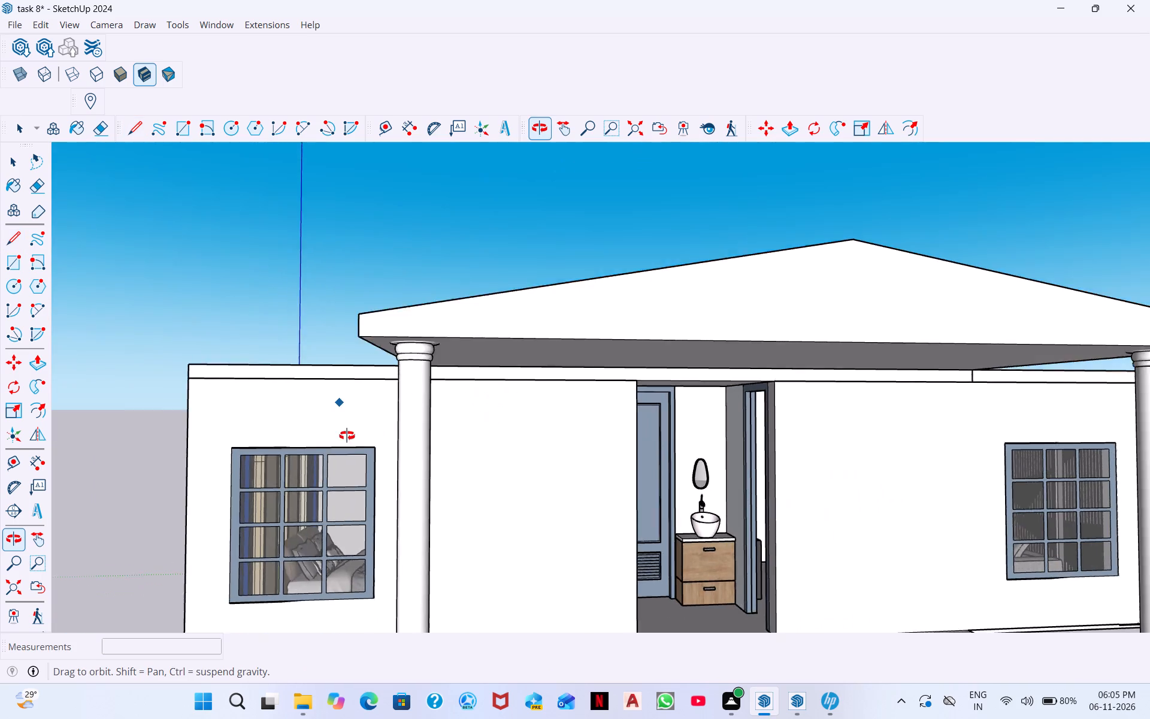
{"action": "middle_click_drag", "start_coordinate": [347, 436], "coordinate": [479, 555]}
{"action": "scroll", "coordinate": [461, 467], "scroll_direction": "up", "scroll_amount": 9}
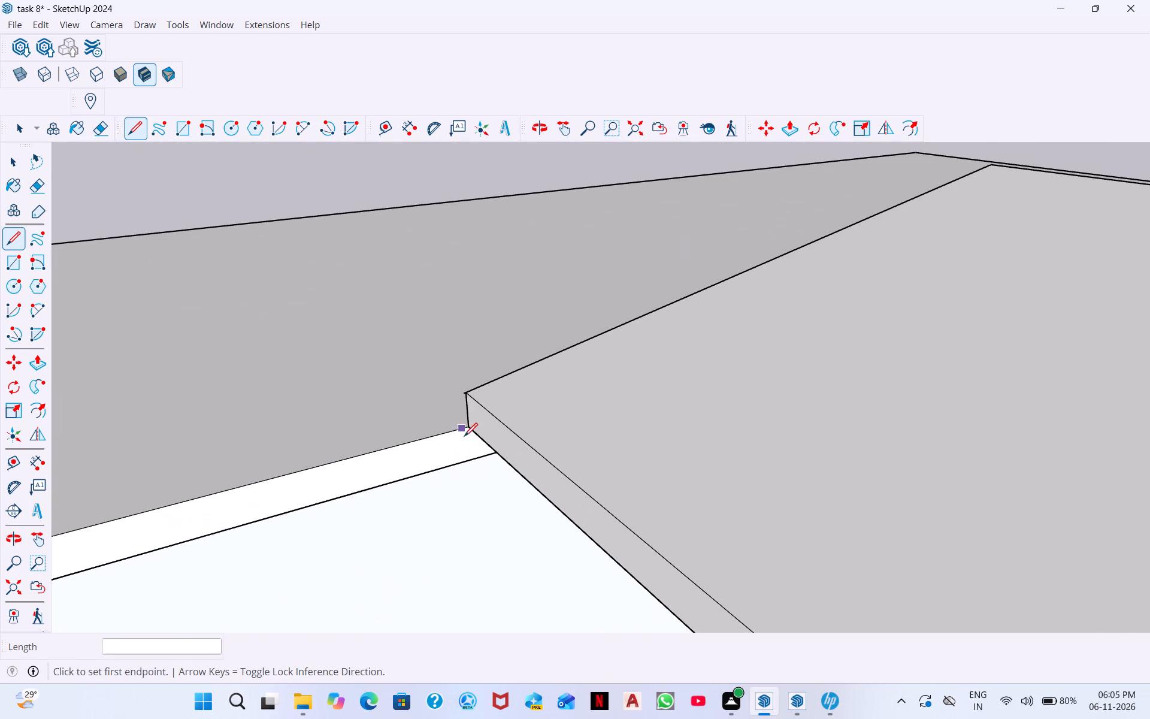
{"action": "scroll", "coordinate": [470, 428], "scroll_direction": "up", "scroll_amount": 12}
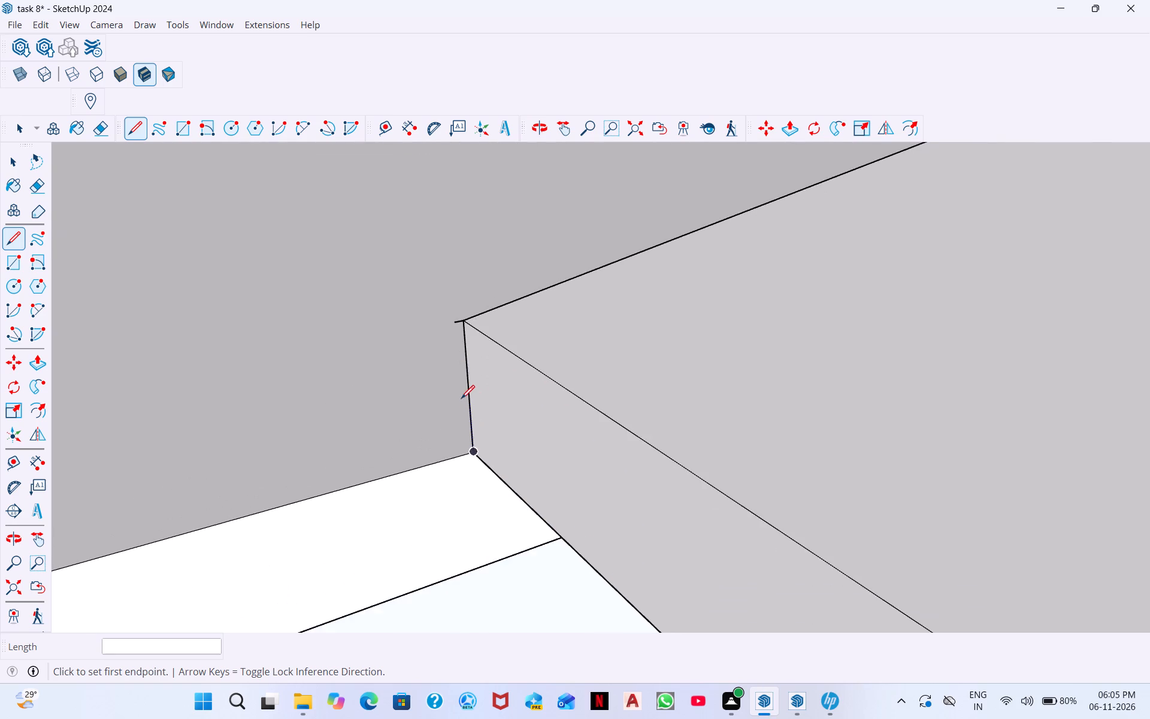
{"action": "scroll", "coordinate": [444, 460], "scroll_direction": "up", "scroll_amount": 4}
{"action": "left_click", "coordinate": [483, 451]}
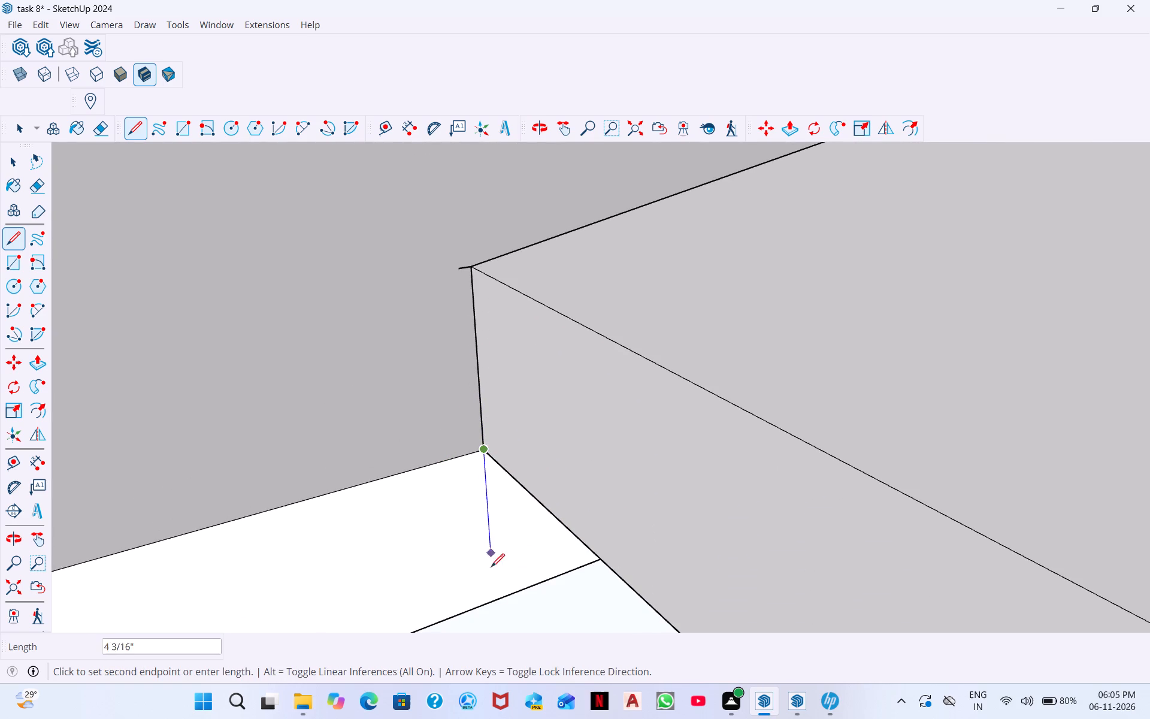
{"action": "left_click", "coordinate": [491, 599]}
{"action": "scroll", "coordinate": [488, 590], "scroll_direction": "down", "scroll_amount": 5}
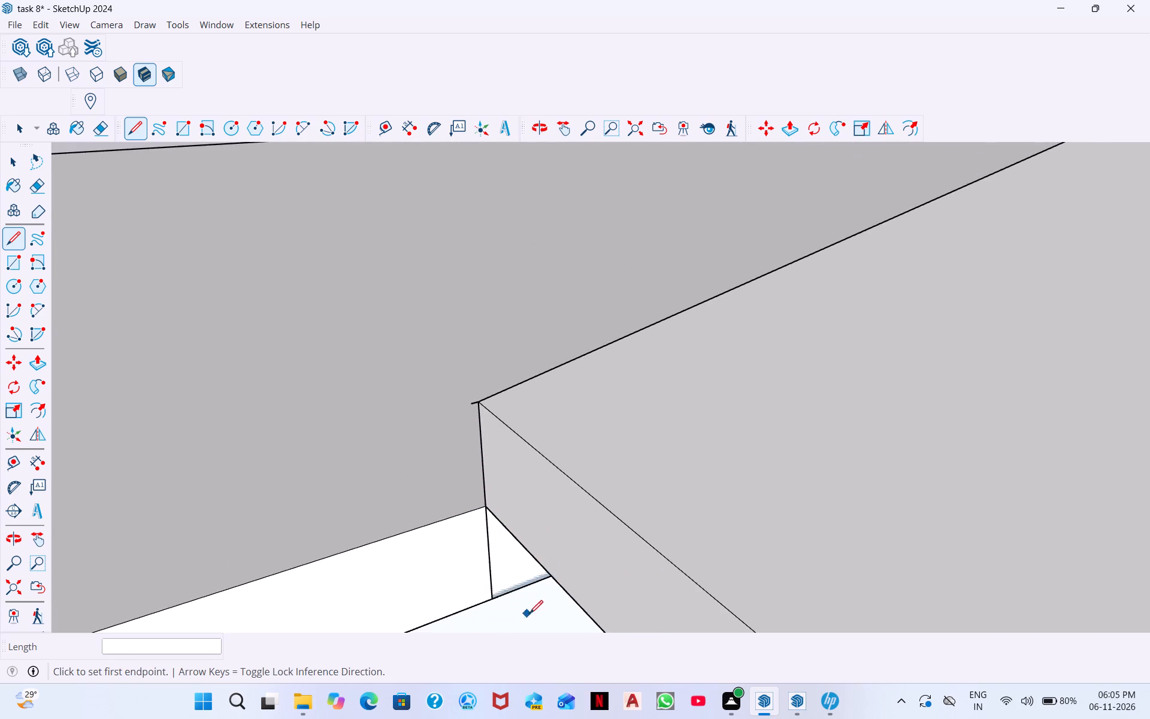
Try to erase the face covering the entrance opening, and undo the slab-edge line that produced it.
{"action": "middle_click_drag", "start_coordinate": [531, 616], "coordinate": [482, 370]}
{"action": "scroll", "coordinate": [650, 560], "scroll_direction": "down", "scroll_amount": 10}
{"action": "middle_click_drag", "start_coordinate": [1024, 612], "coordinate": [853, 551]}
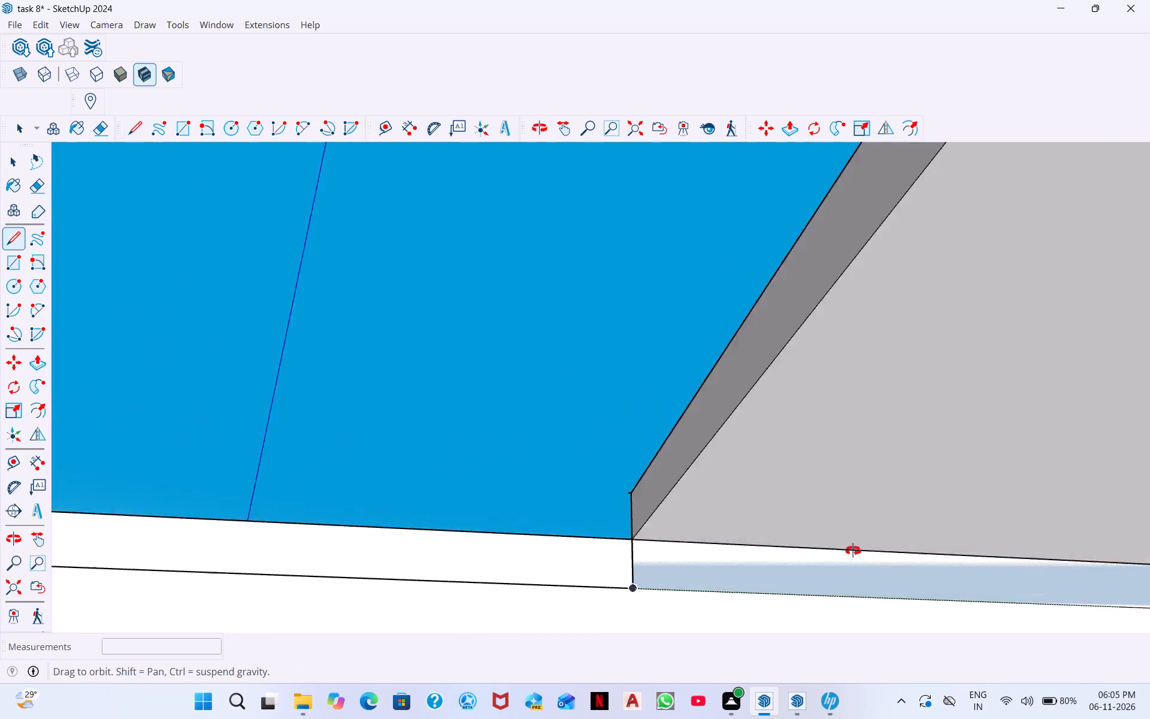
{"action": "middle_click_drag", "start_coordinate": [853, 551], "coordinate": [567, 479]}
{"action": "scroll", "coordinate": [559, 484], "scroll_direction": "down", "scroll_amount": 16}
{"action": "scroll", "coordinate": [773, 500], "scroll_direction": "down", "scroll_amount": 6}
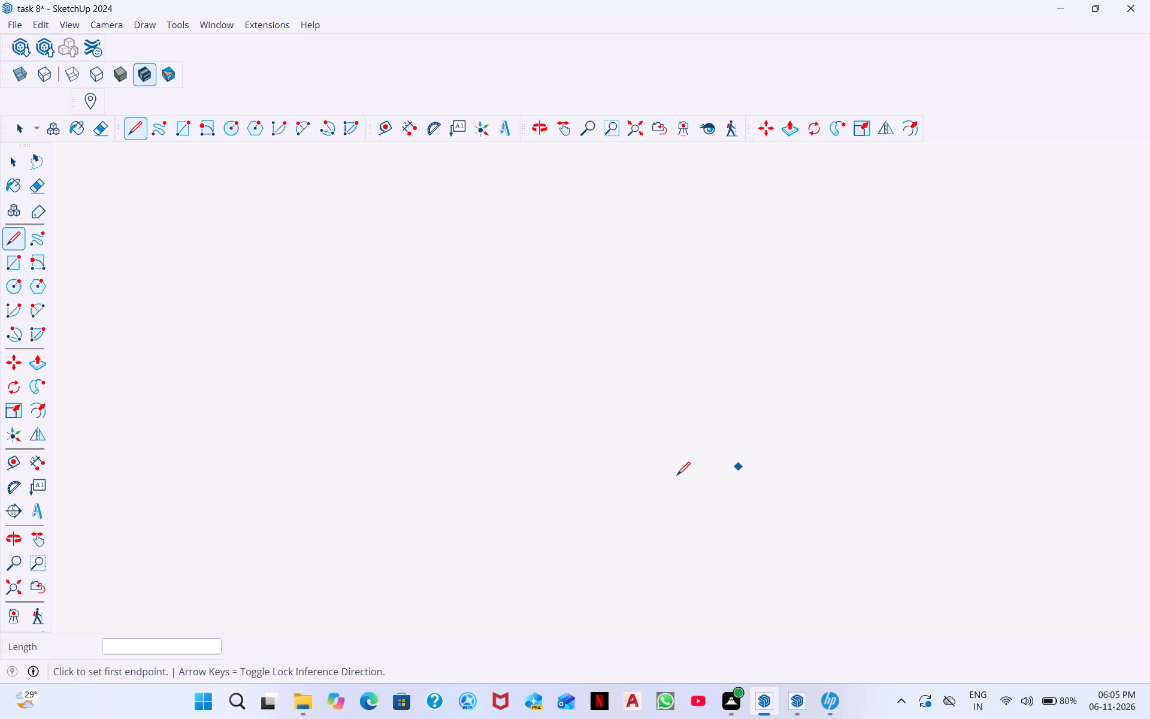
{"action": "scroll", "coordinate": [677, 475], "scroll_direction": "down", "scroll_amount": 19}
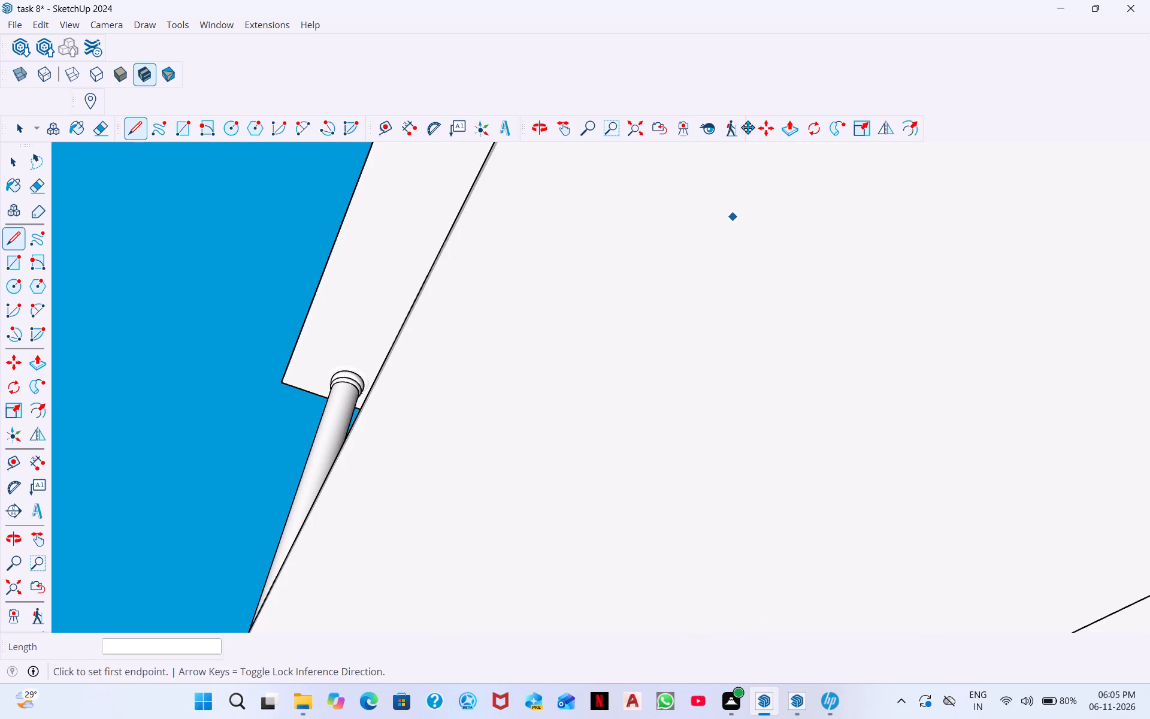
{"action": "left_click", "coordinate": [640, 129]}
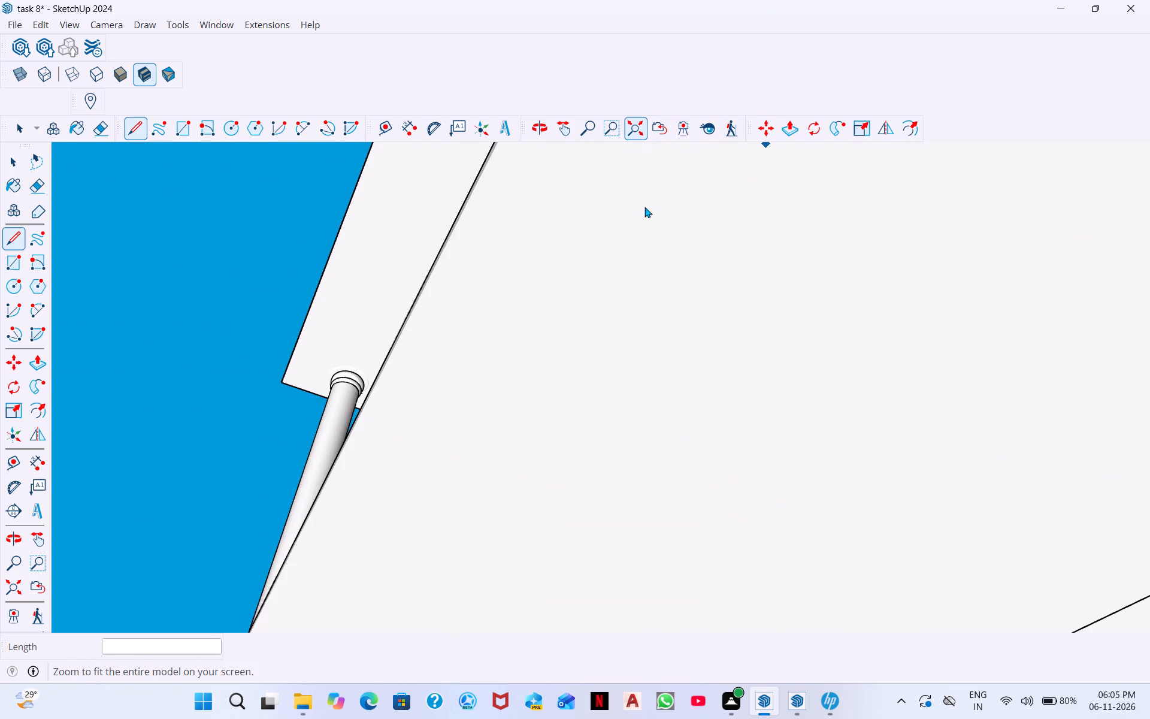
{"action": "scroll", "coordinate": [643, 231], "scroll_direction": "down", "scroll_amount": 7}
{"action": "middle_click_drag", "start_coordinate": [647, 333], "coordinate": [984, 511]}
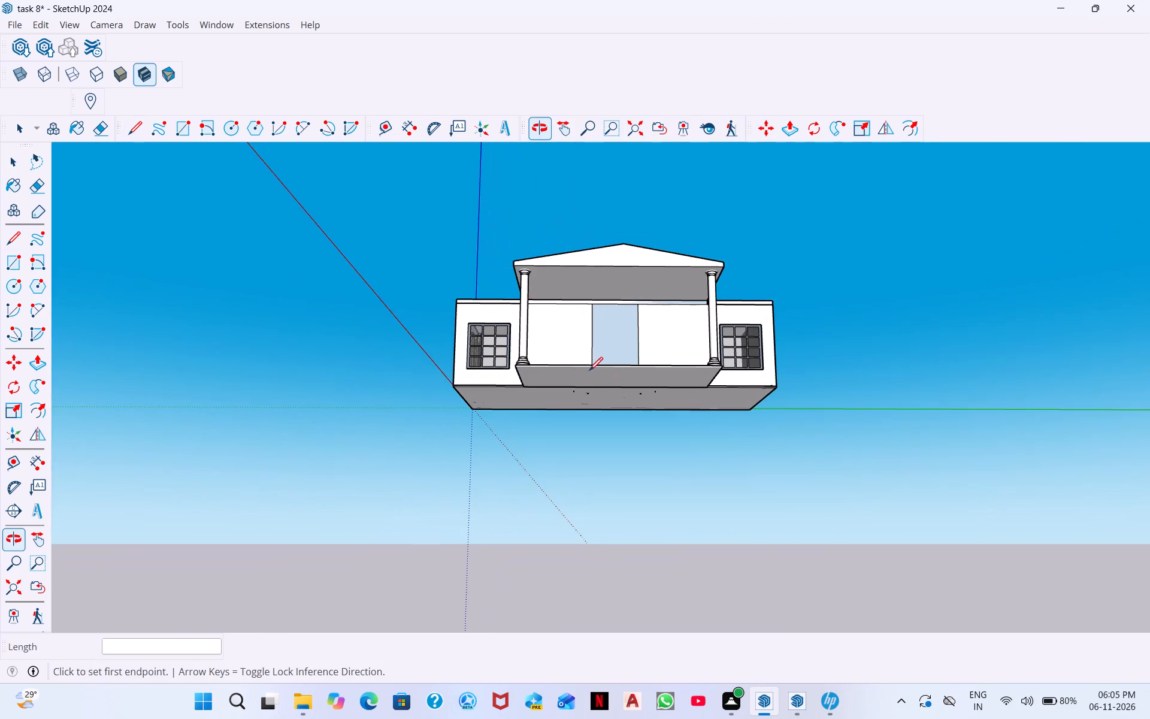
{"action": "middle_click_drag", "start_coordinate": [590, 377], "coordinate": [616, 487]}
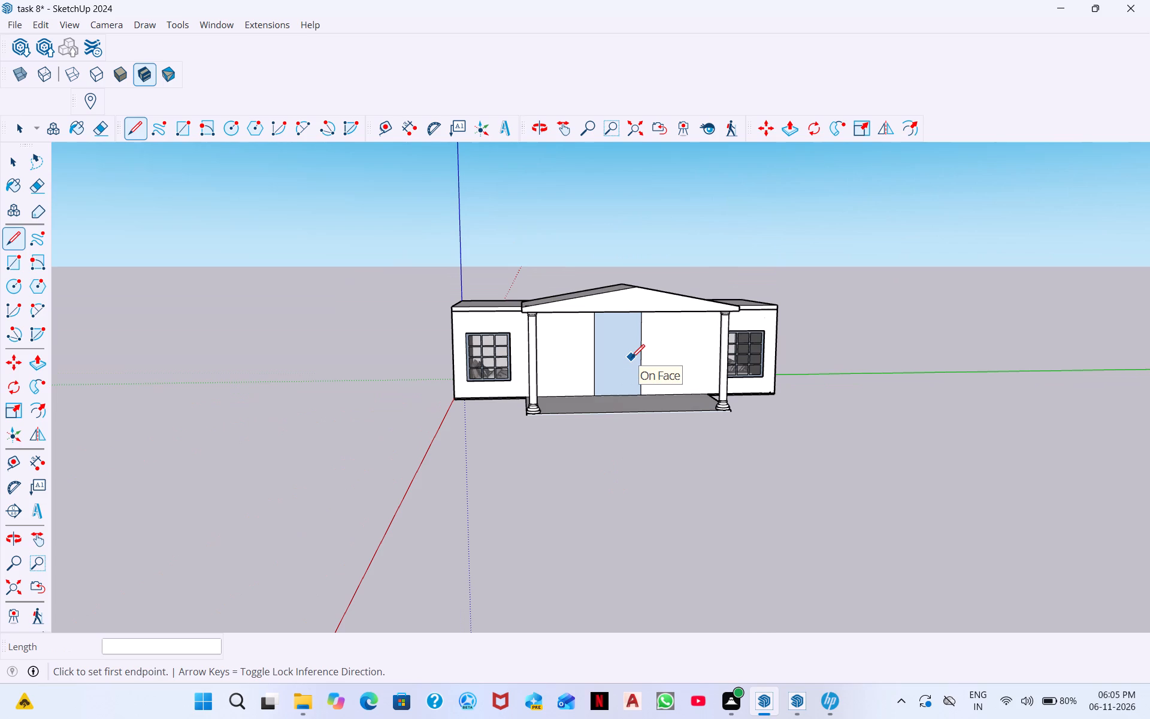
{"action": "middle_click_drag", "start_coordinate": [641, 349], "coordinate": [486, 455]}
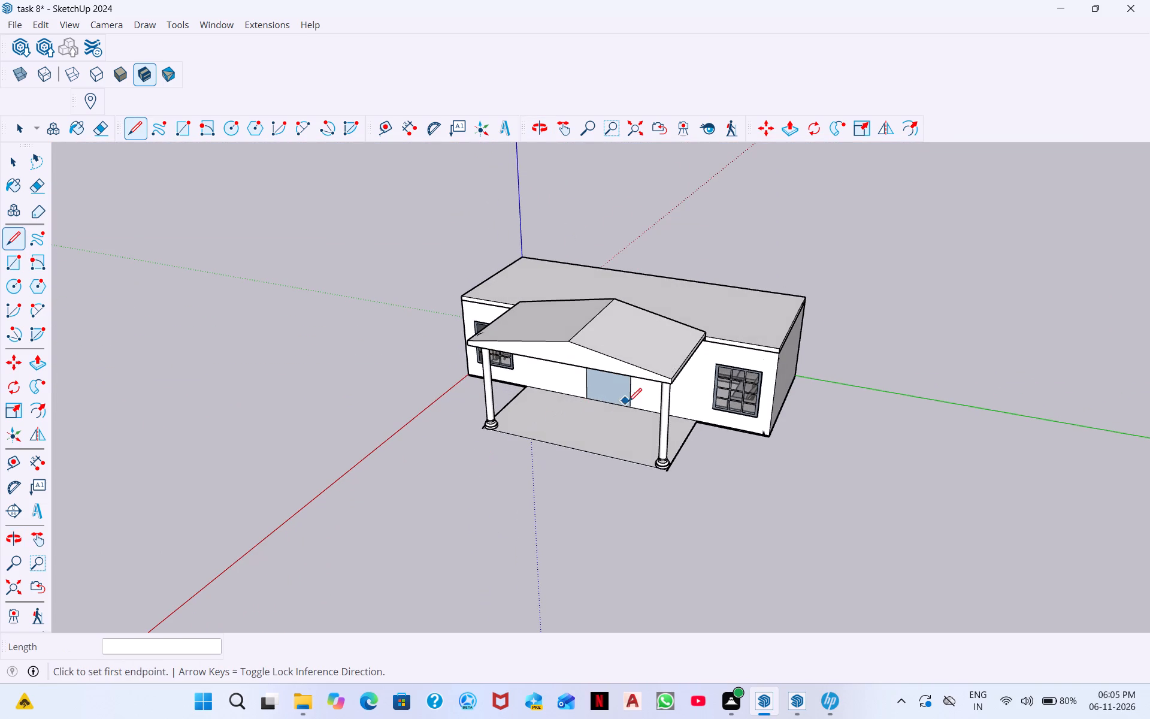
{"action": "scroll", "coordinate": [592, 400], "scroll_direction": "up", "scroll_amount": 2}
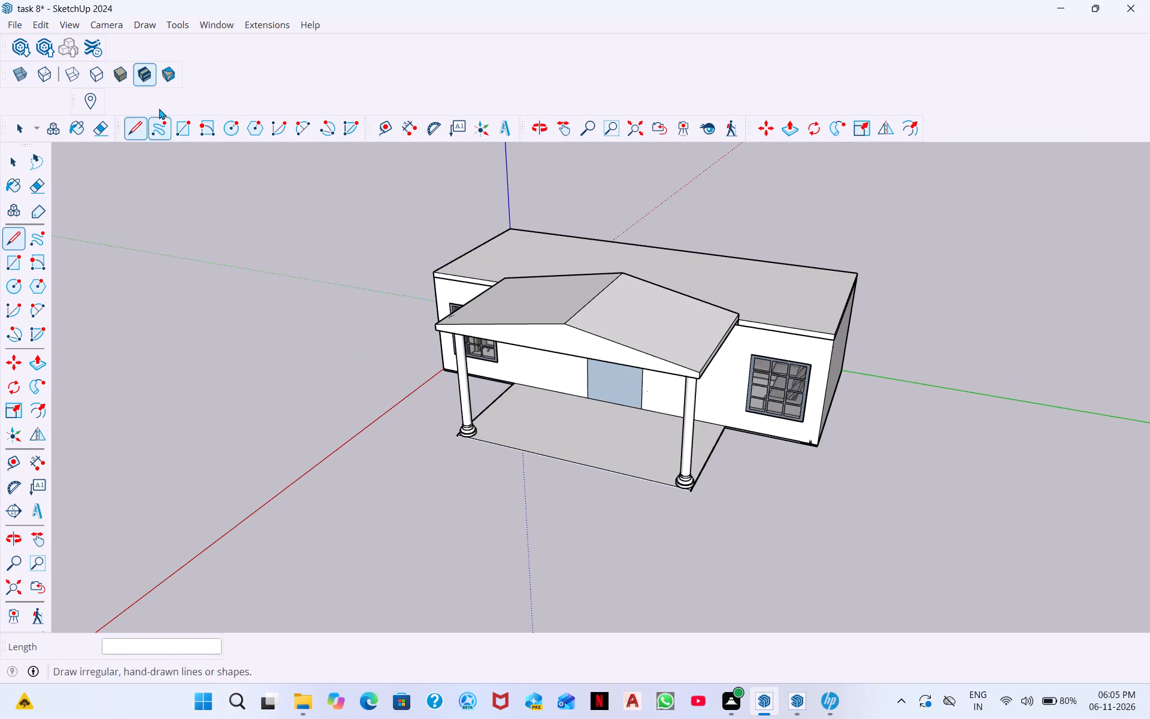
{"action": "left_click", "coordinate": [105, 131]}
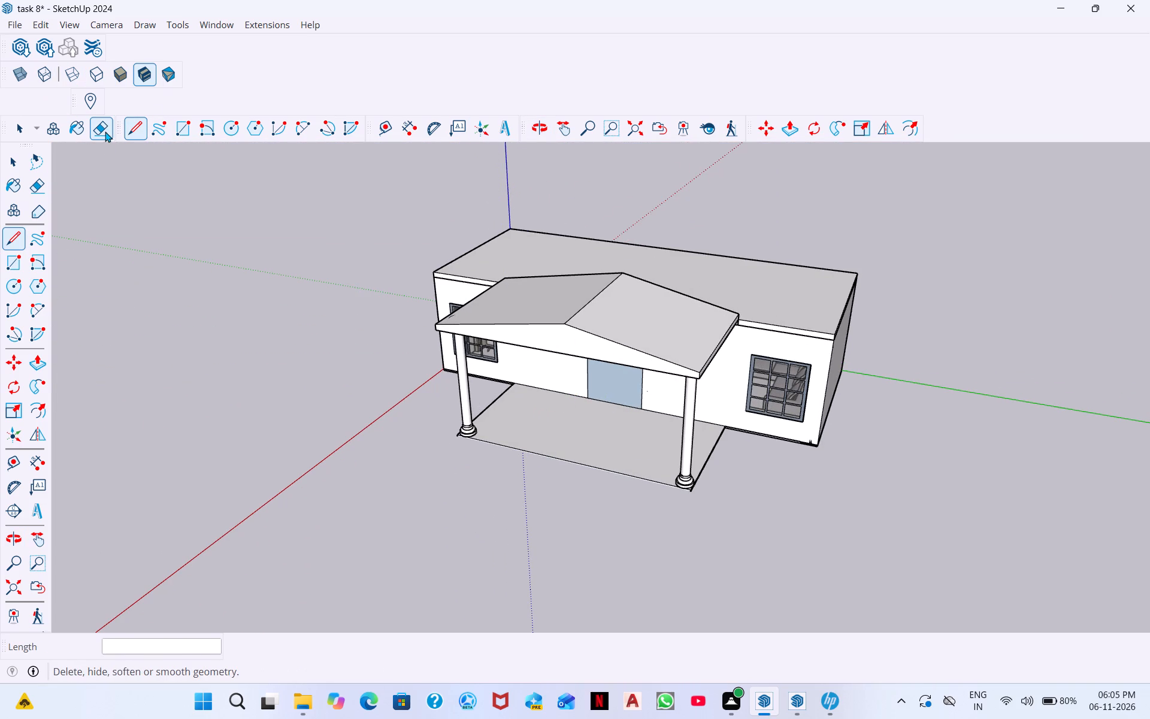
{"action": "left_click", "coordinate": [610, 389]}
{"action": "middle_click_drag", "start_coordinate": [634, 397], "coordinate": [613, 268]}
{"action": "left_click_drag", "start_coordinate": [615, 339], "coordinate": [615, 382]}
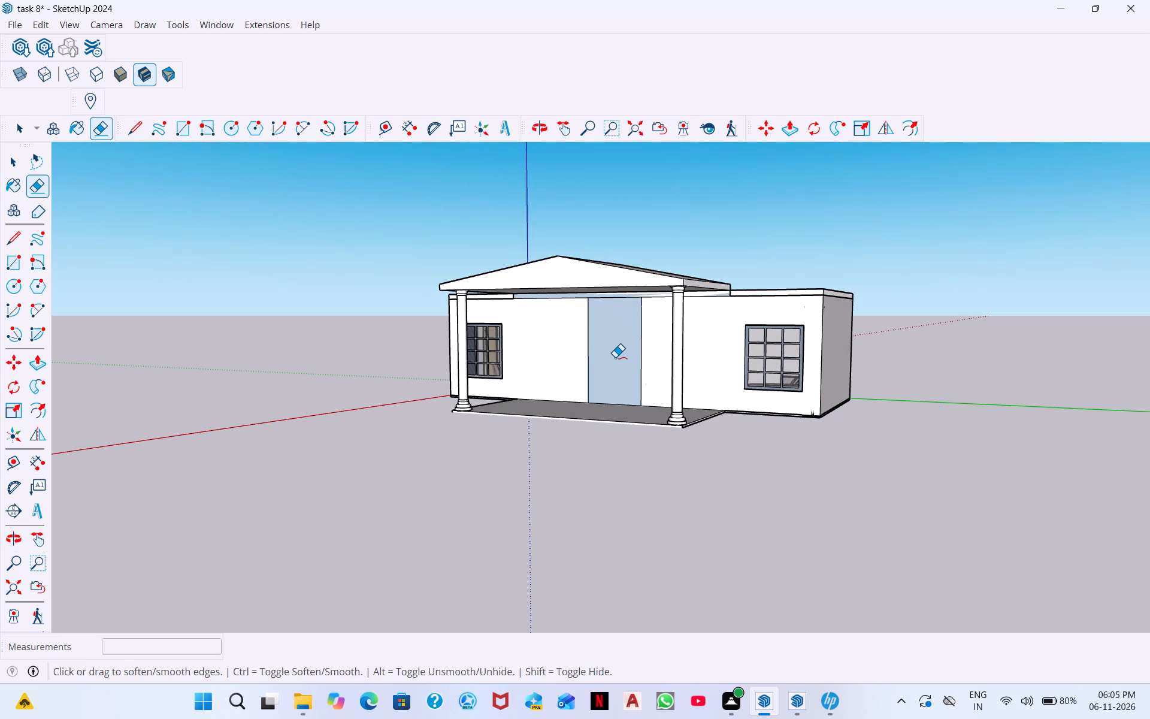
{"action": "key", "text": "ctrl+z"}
Erase the short vertical line on the slab edge at the porch roof's other rear corner, on the sofa side.
{"action": "middle_click_drag", "start_coordinate": [579, 406], "coordinate": [637, 267]}
{"action": "middle_click_drag", "start_coordinate": [570, 285], "coordinate": [579, 343]}
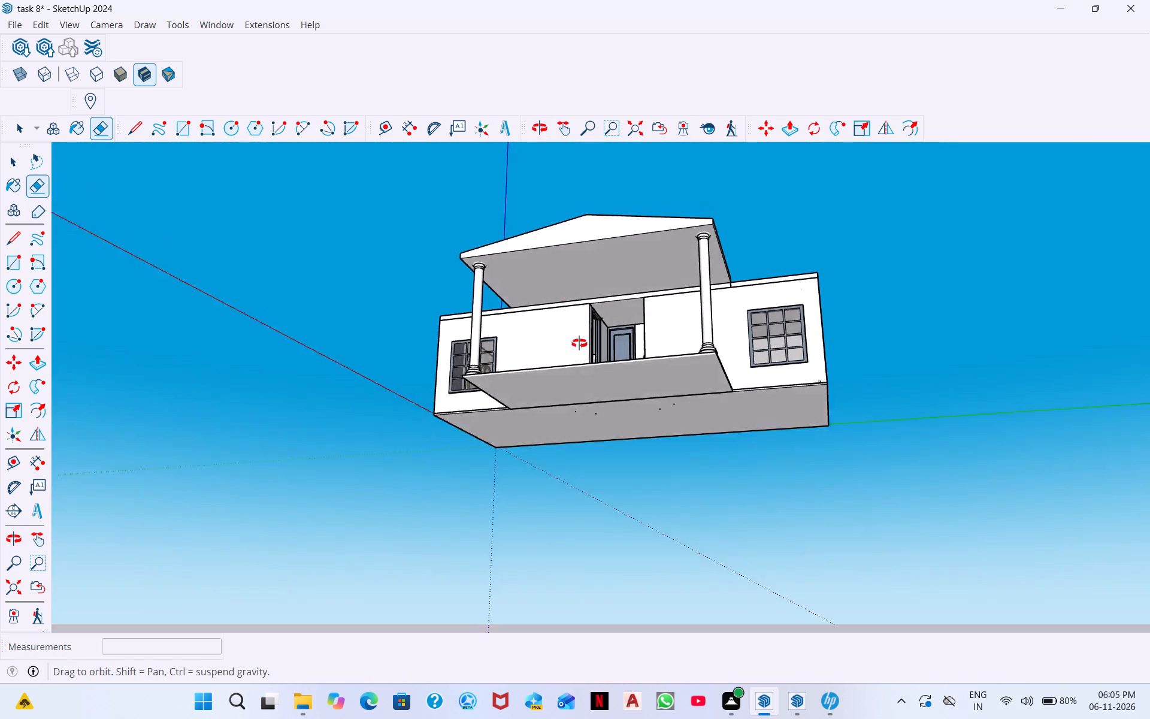
{"action": "middle_click_drag", "start_coordinate": [579, 343], "coordinate": [771, 376]}
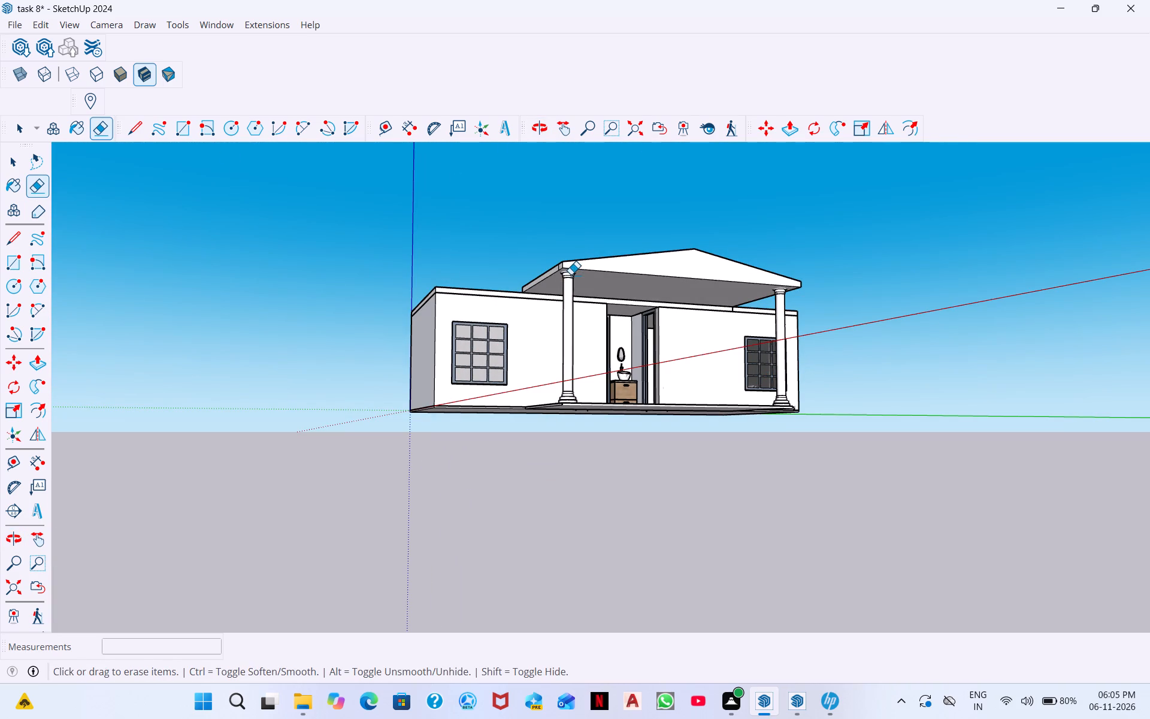
{"action": "key", "text": "Escape"}
{"action": "scroll", "coordinate": [745, 303], "scroll_direction": "up", "scroll_amount": 10}
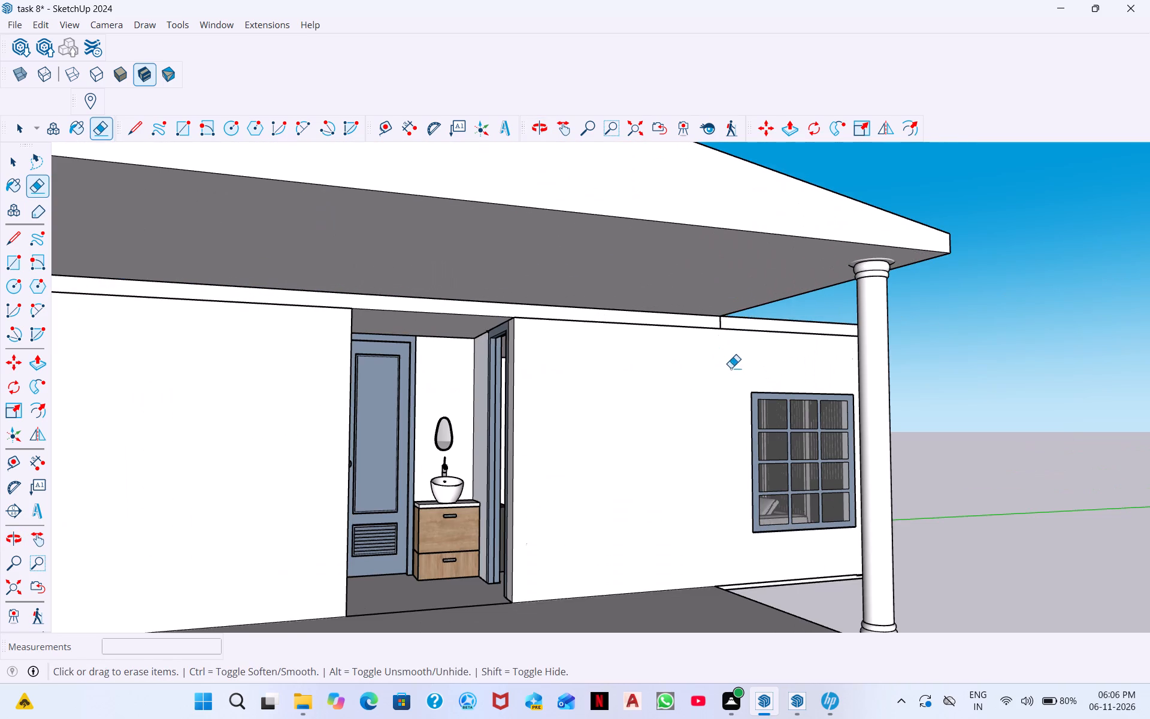
{"action": "left_click", "coordinate": [721, 324]}
Draw two lines on the porch gable from its lower corners to the opposite slopes near the peak, about 12' 9 1/8" and 11' 10 7/16" long.
{"action": "scroll", "coordinate": [531, 298], "scroll_direction": "down", "scroll_amount": 3}
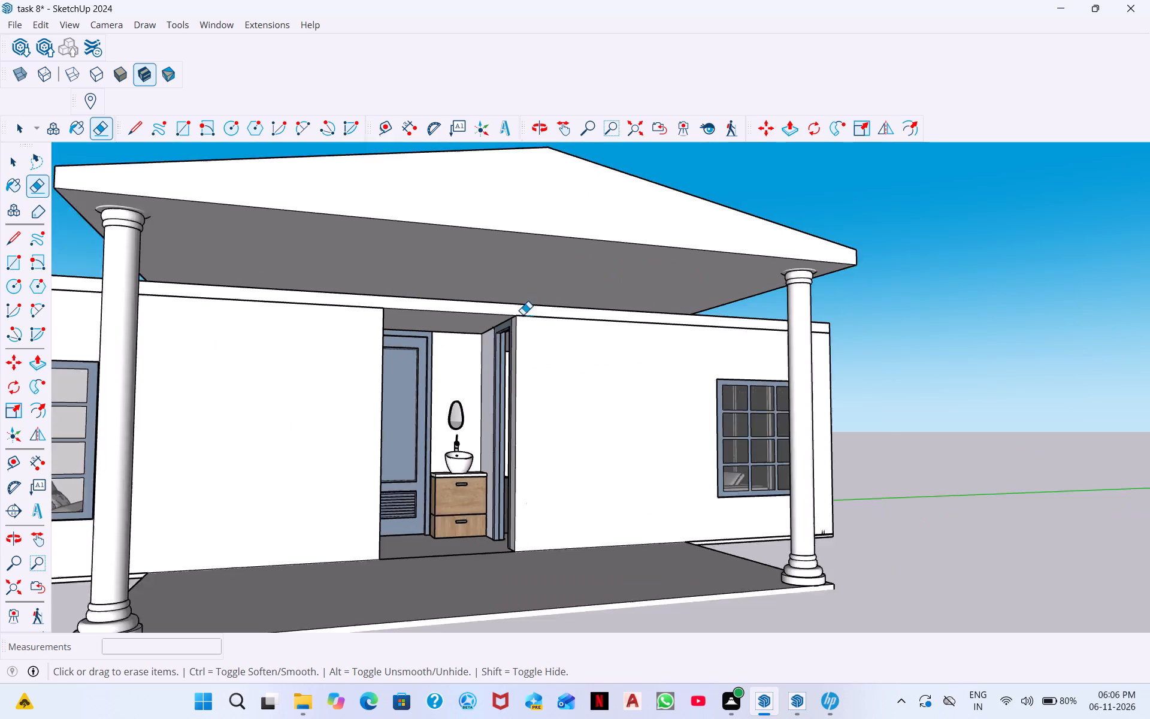
{"action": "scroll", "coordinate": [523, 315], "scroll_direction": "down", "scroll_amount": 1}
{"action": "middle_click_drag", "start_coordinate": [516, 324], "coordinate": [482, 181]}
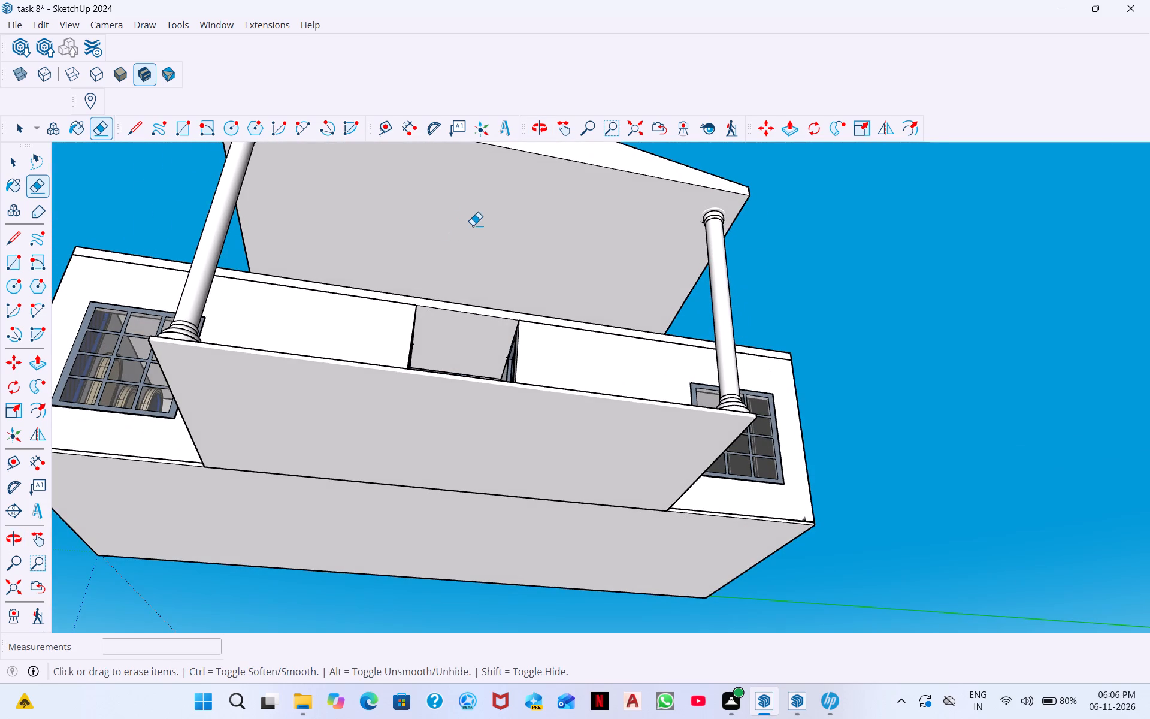
{"action": "middle_click_drag", "start_coordinate": [486, 194], "coordinate": [444, 399]}
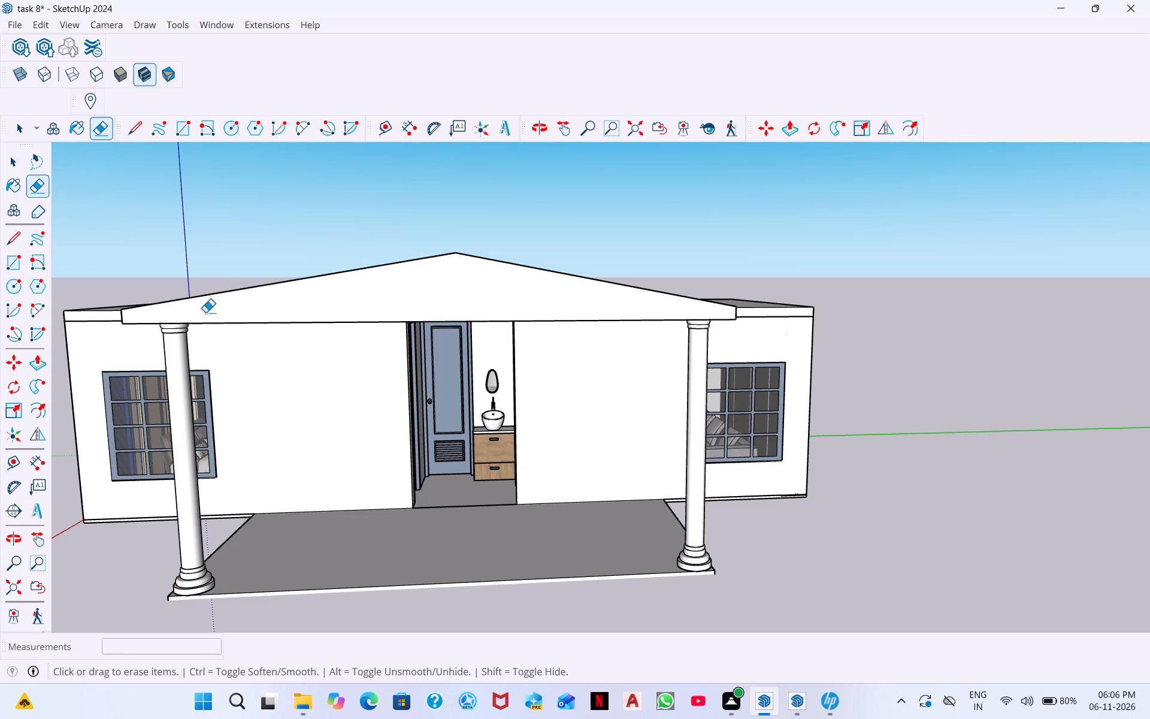
{"action": "left_click", "coordinate": [139, 132]}
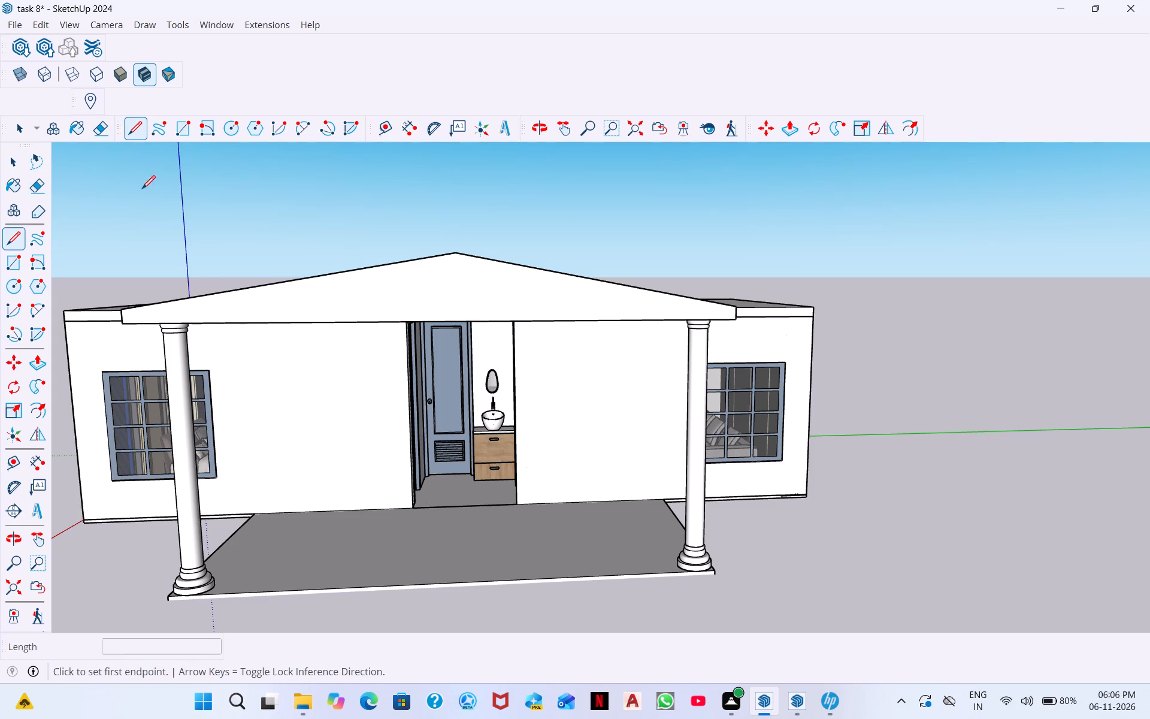
{"action": "left_click", "coordinate": [125, 322]}
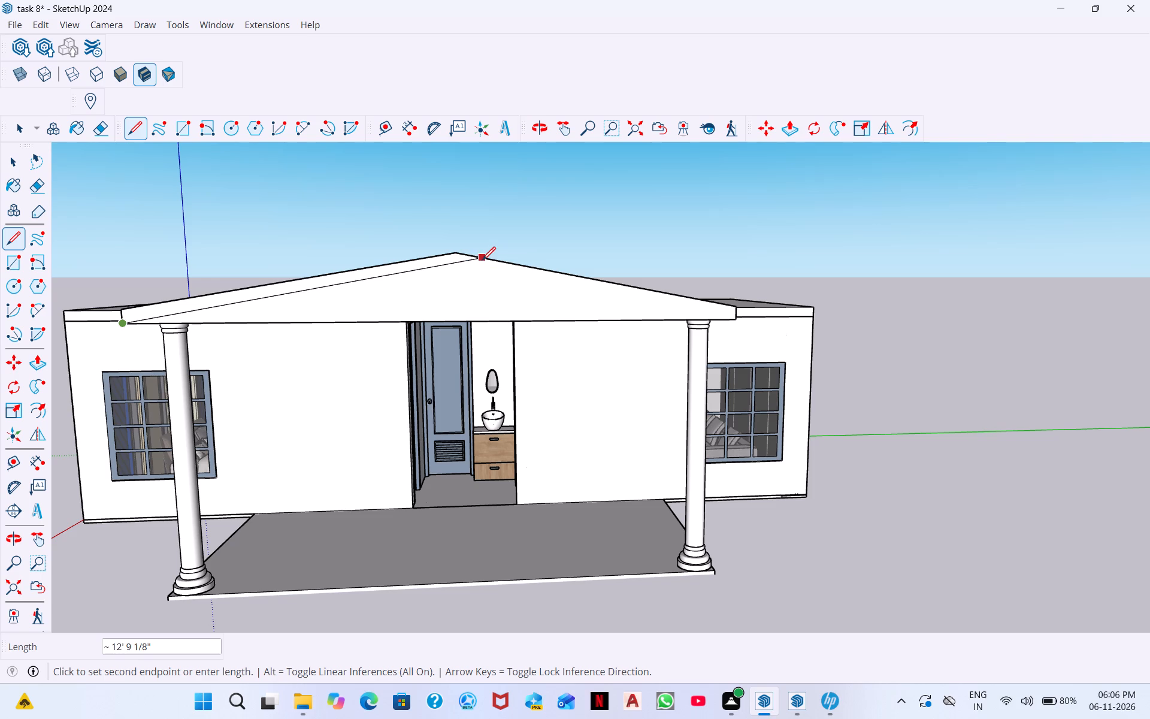
{"action": "left_click", "coordinate": [482, 260]}
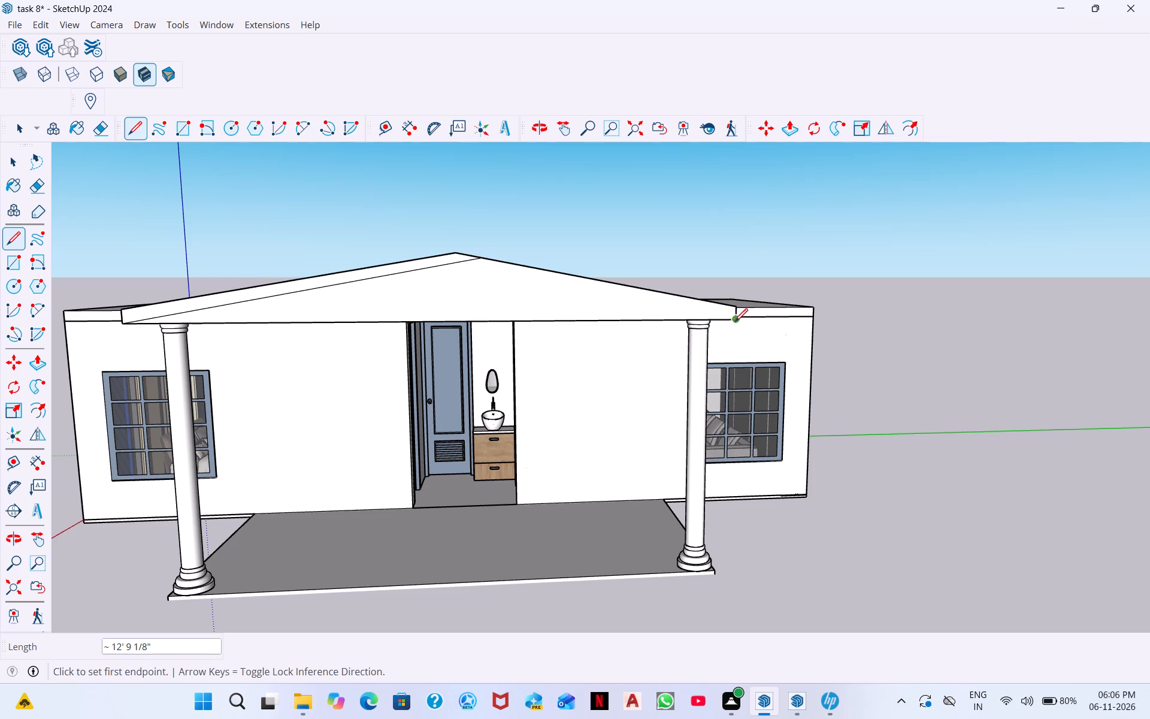
{"action": "left_click", "coordinate": [736, 320]}
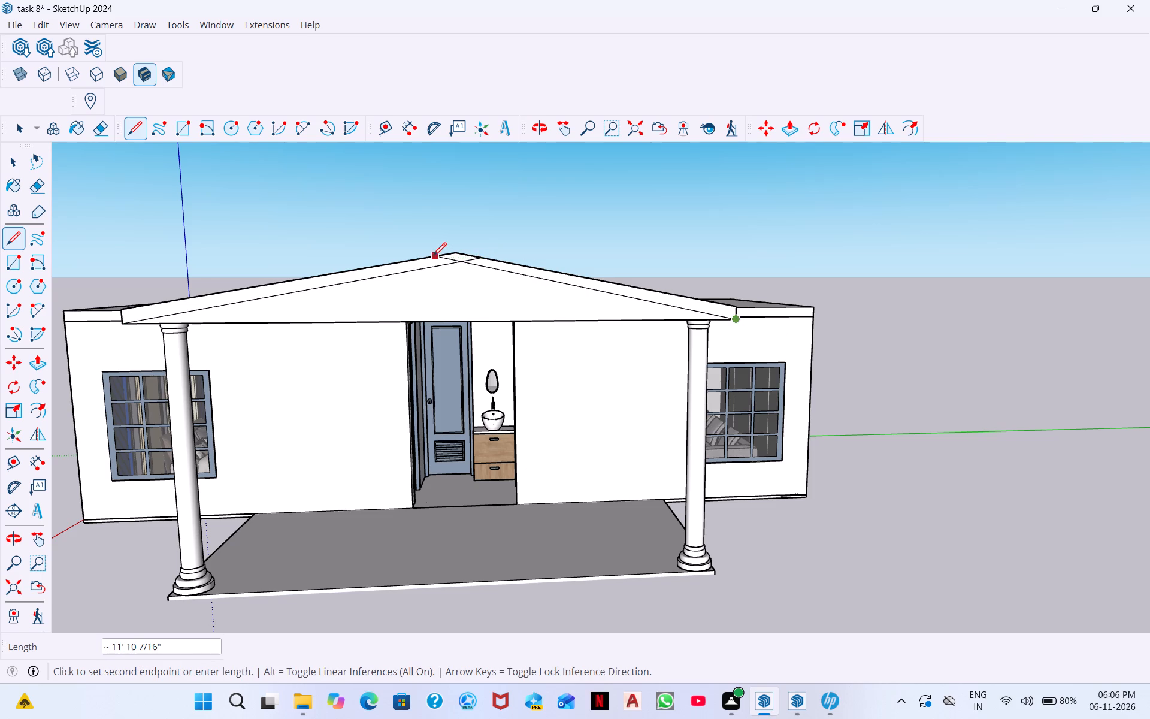
{"action": "left_click", "coordinate": [433, 256]}
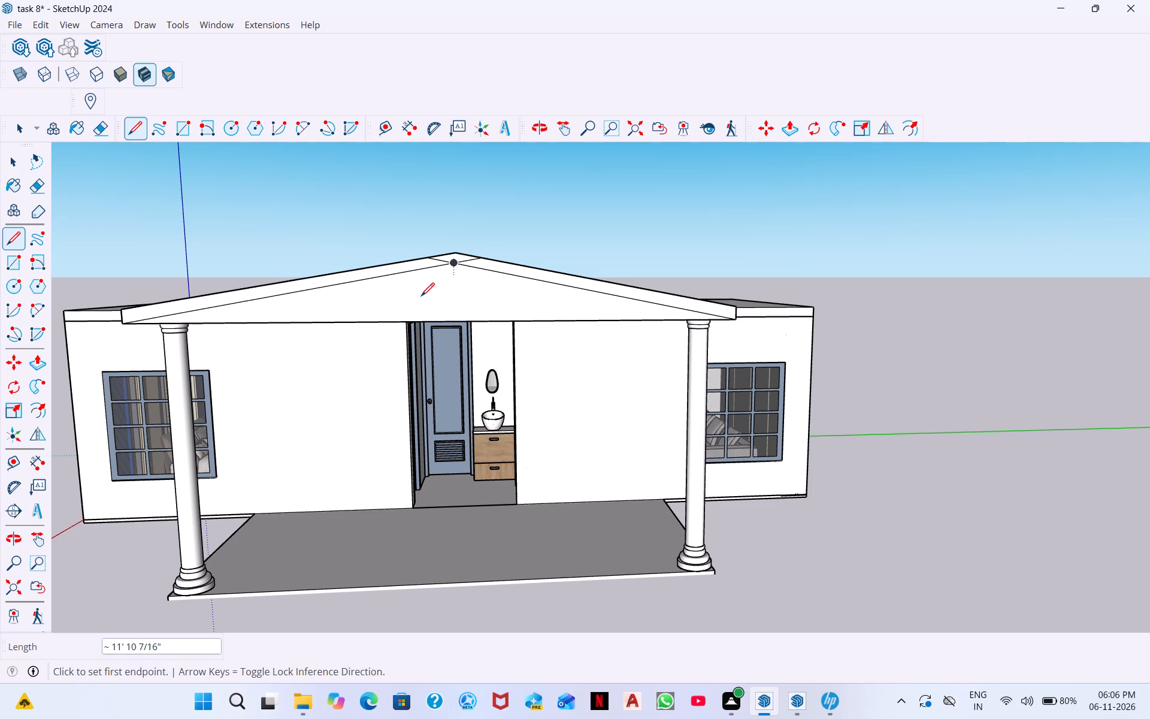
{"action": "key", "text": "Escape"}
{"action": "key", "text": "Escape"}
{"action": "key", "text": "space"}
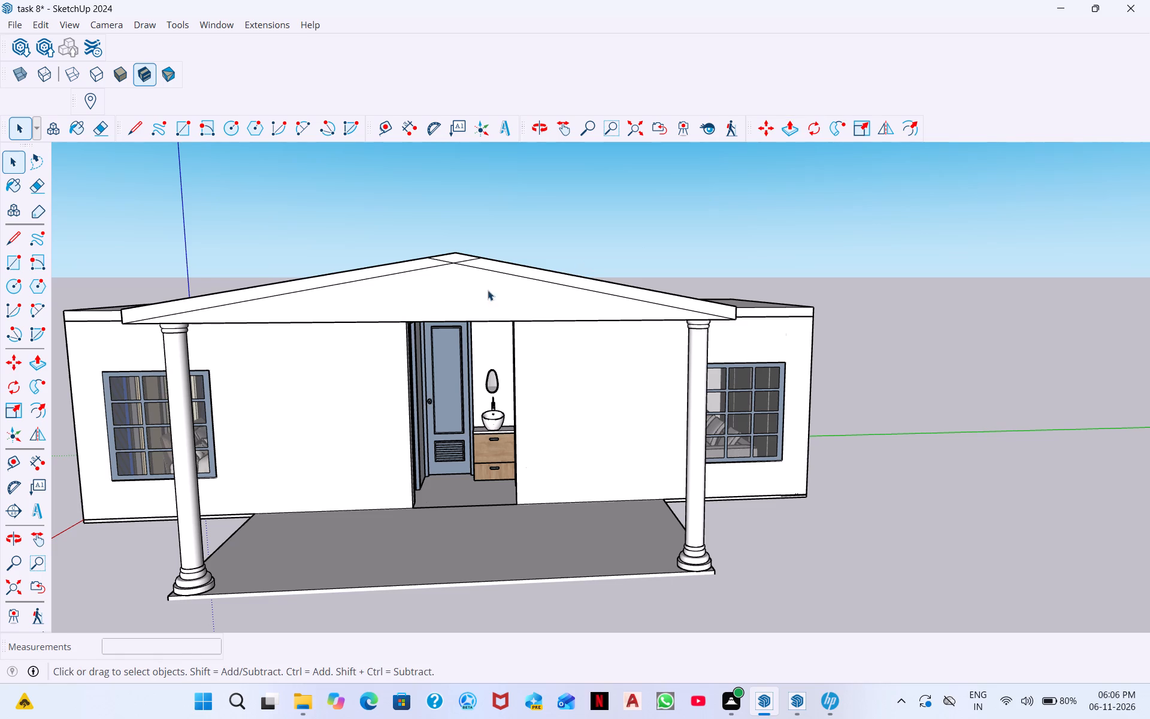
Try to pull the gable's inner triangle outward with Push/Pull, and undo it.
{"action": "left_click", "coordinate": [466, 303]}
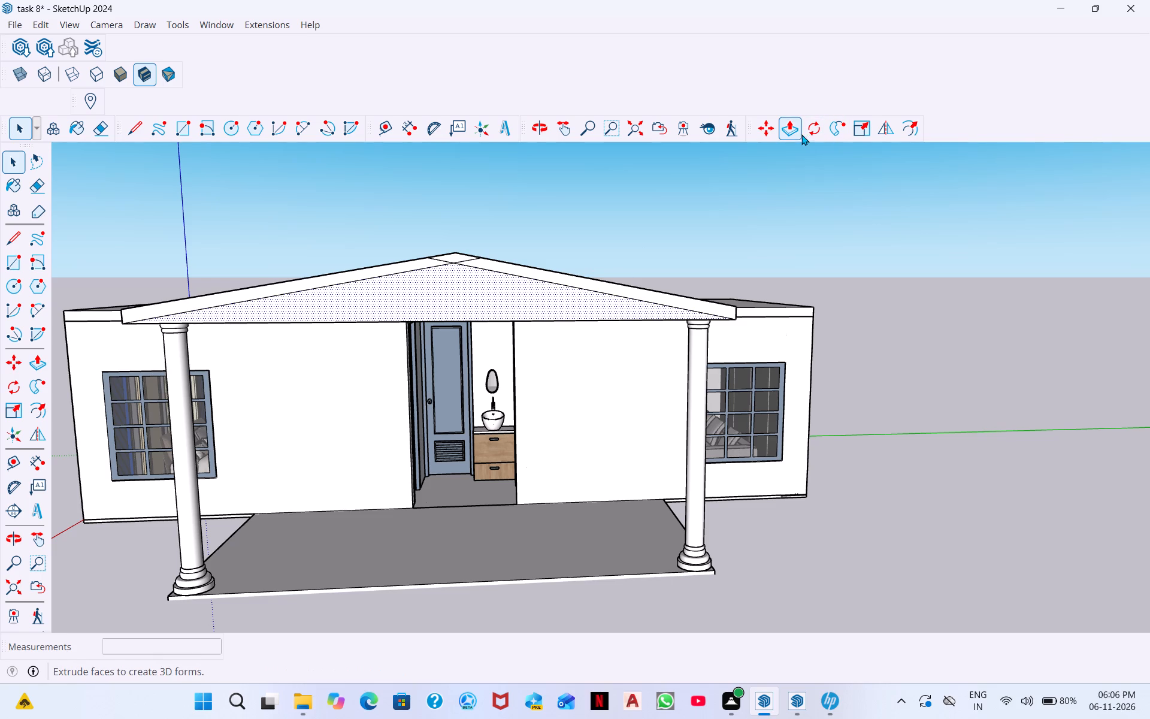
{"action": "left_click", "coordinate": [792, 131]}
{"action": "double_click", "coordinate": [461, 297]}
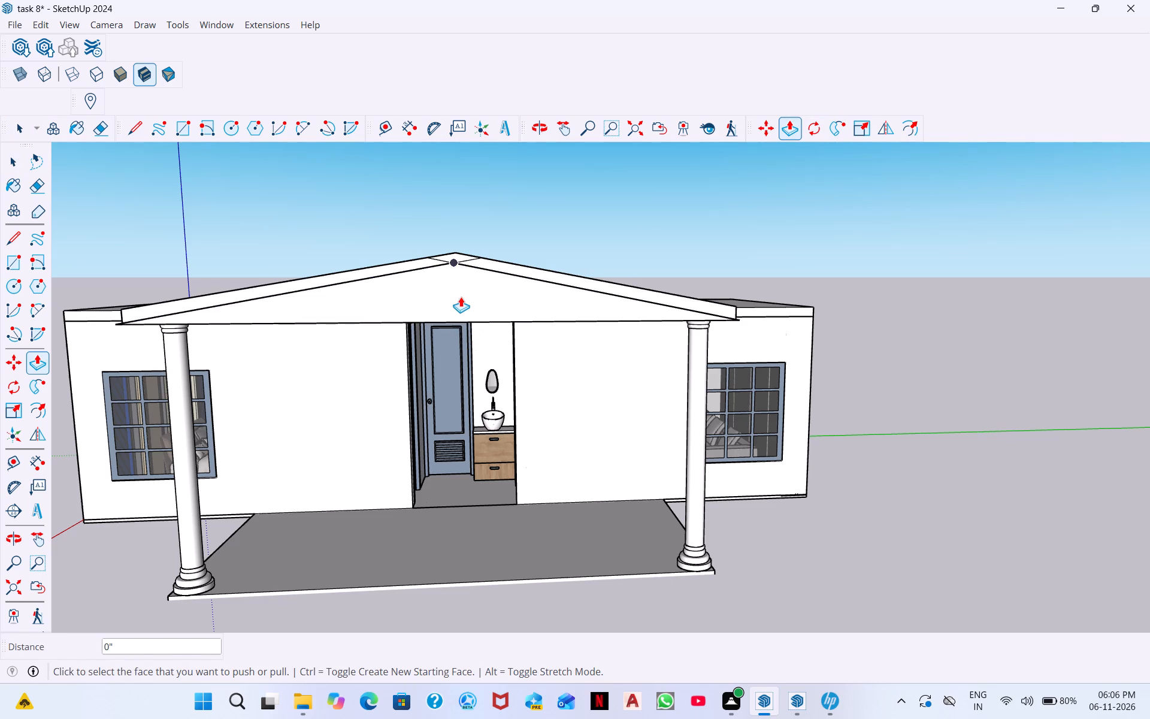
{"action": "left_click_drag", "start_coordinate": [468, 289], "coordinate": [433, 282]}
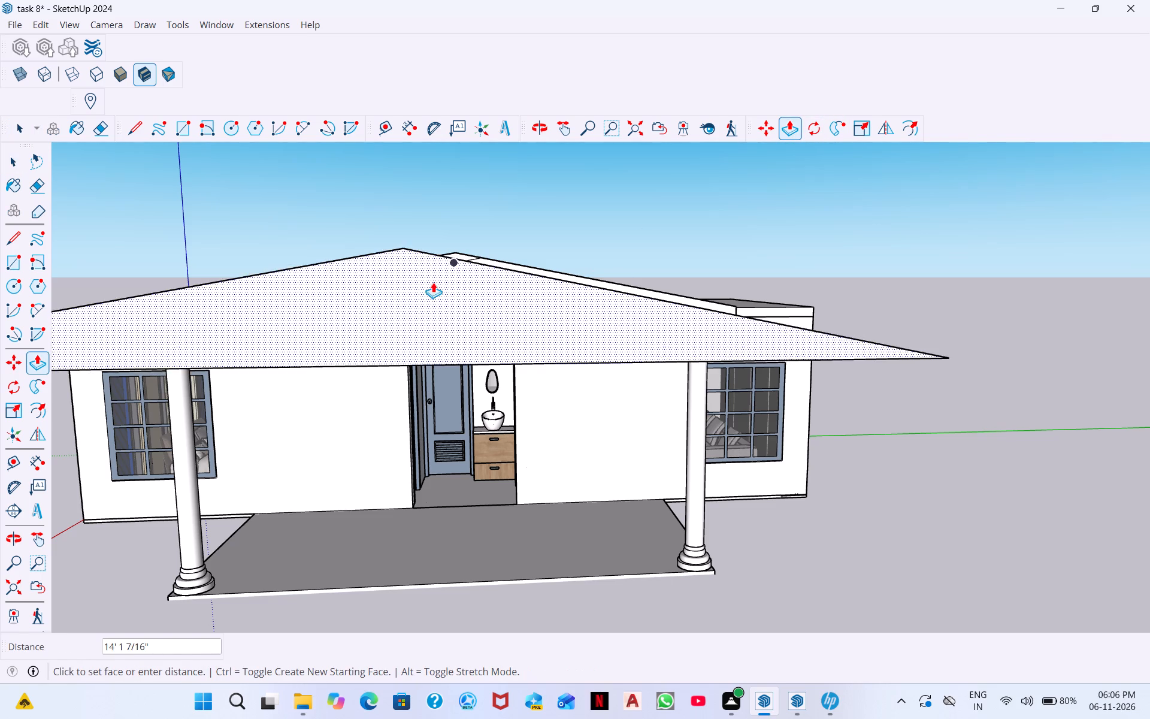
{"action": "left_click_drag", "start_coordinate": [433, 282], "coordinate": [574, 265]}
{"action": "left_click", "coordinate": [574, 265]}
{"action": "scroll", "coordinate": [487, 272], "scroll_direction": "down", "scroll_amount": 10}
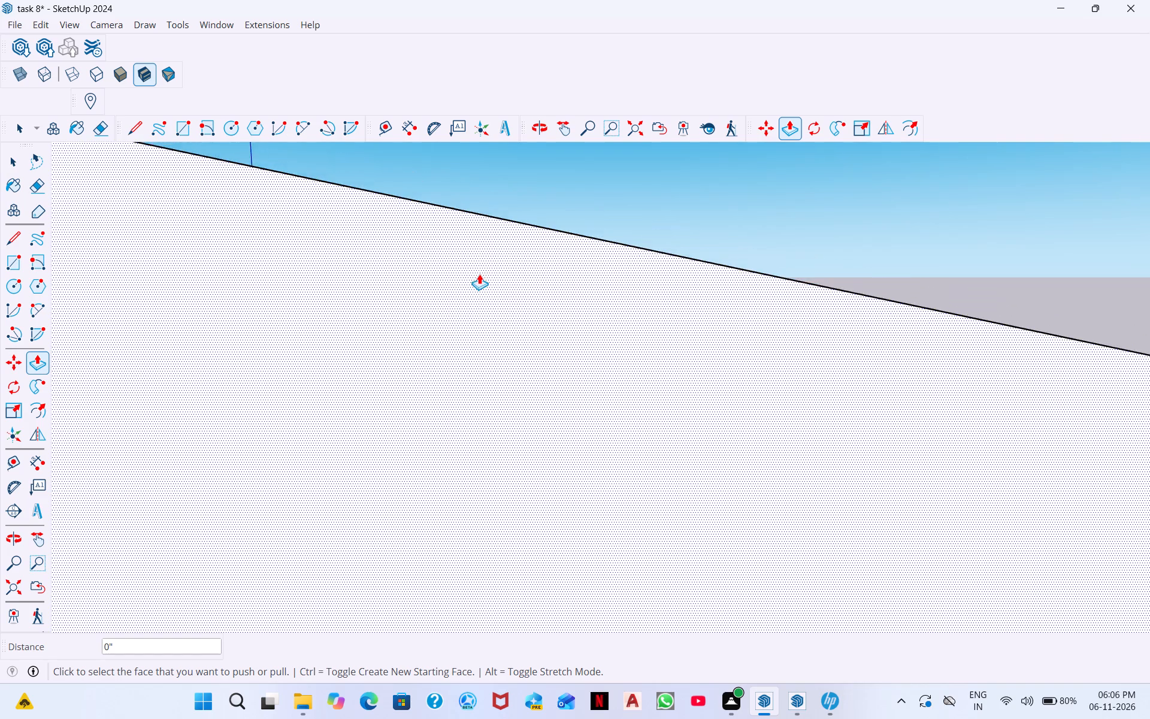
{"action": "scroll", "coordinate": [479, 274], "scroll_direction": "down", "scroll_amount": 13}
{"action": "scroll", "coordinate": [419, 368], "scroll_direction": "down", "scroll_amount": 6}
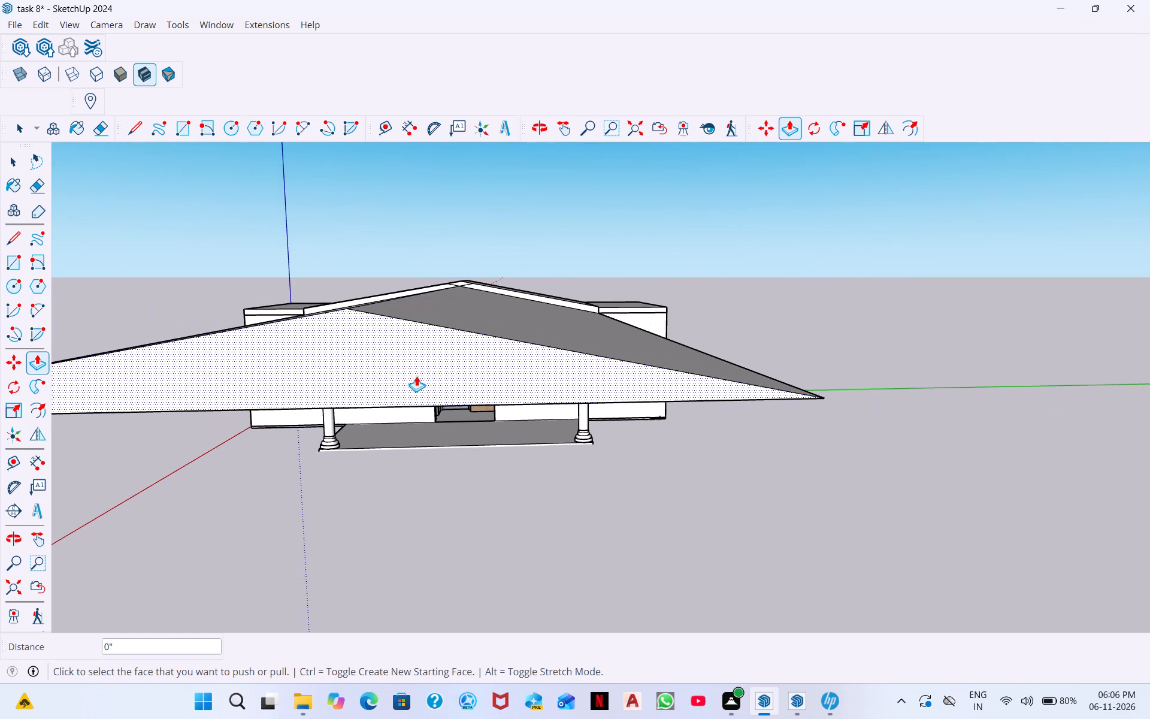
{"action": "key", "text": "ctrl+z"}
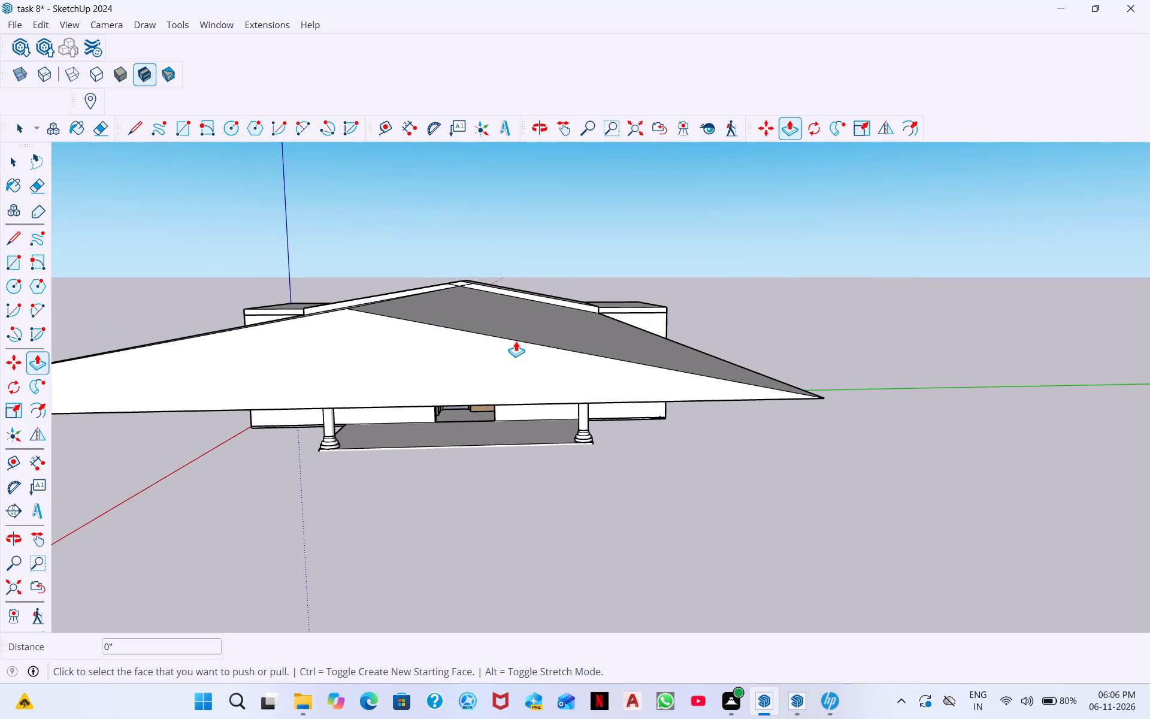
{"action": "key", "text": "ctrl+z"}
Push the gable's inner triangle back about 12' 1 1/2" towards the house.
{"action": "left_click", "coordinate": [468, 298]}
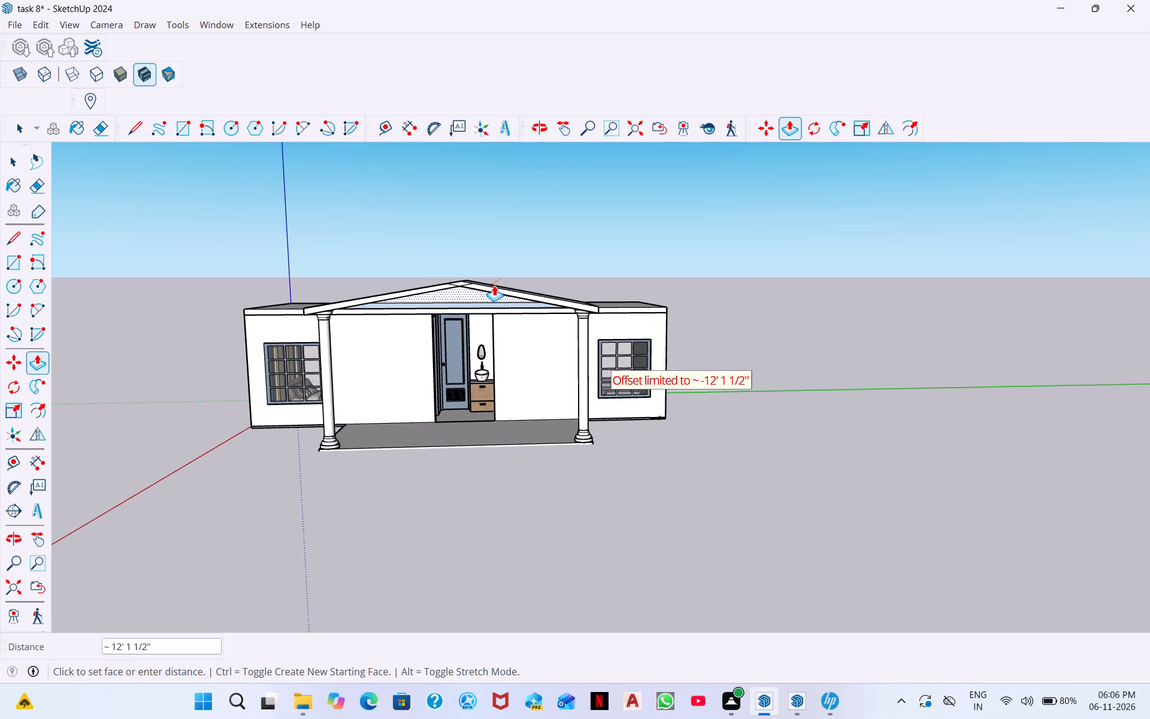
{"action": "middle_click_drag", "start_coordinate": [494, 285], "coordinate": [498, 239]}
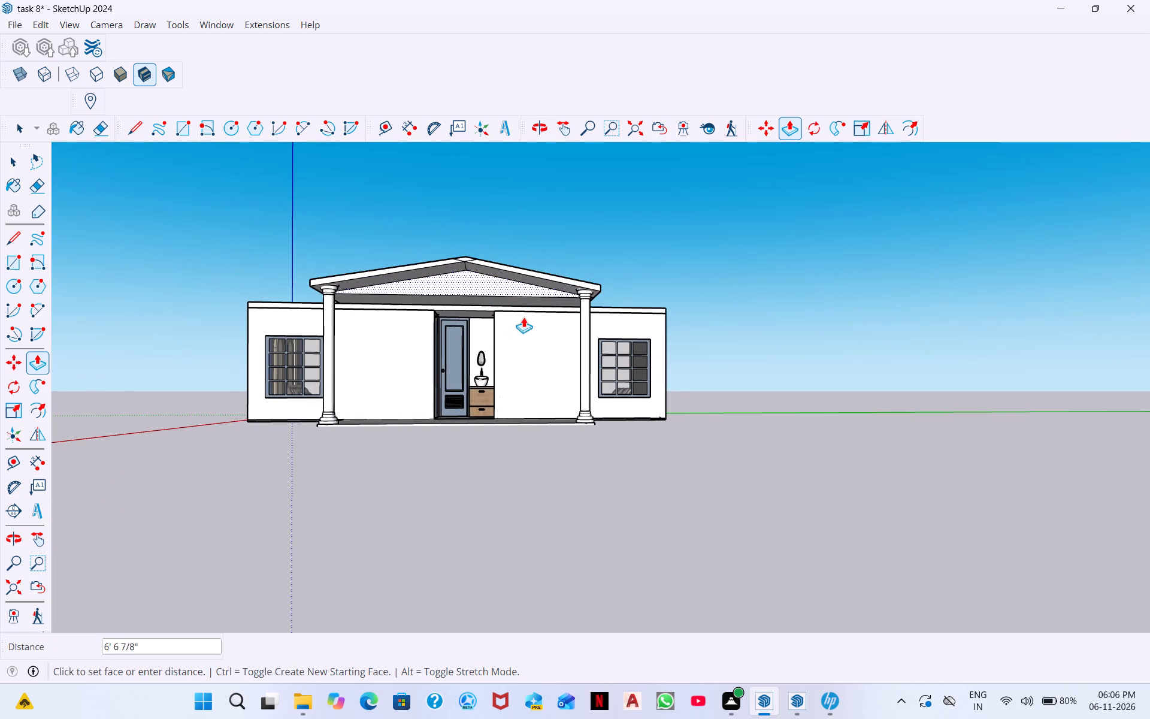
{"action": "left_click", "coordinate": [536, 342]}
Examine the recessed gable and the porch roof's underside from above, below and the front.
{"action": "middle_click_drag", "start_coordinate": [512, 386], "coordinate": [501, 438]}
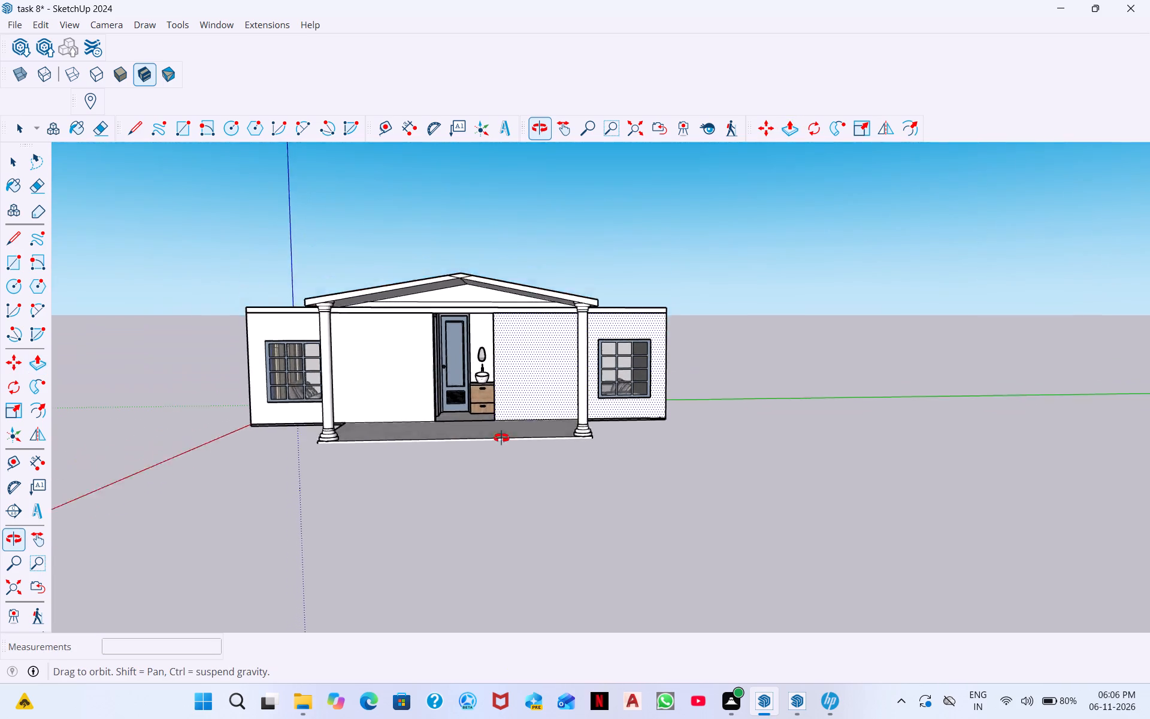
{"action": "middle_click_drag", "start_coordinate": [501, 438], "coordinate": [477, 525]}
{"action": "middle_click_drag", "start_coordinate": [580, 337], "coordinate": [156, 395]}
{"action": "middle_click_drag", "start_coordinate": [526, 337], "coordinate": [576, 170]}
{"action": "middle_click_drag", "start_coordinate": [389, 301], "coordinate": [580, 225]}
{"action": "scroll", "coordinate": [550, 271], "scroll_direction": "up", "scroll_amount": 9}
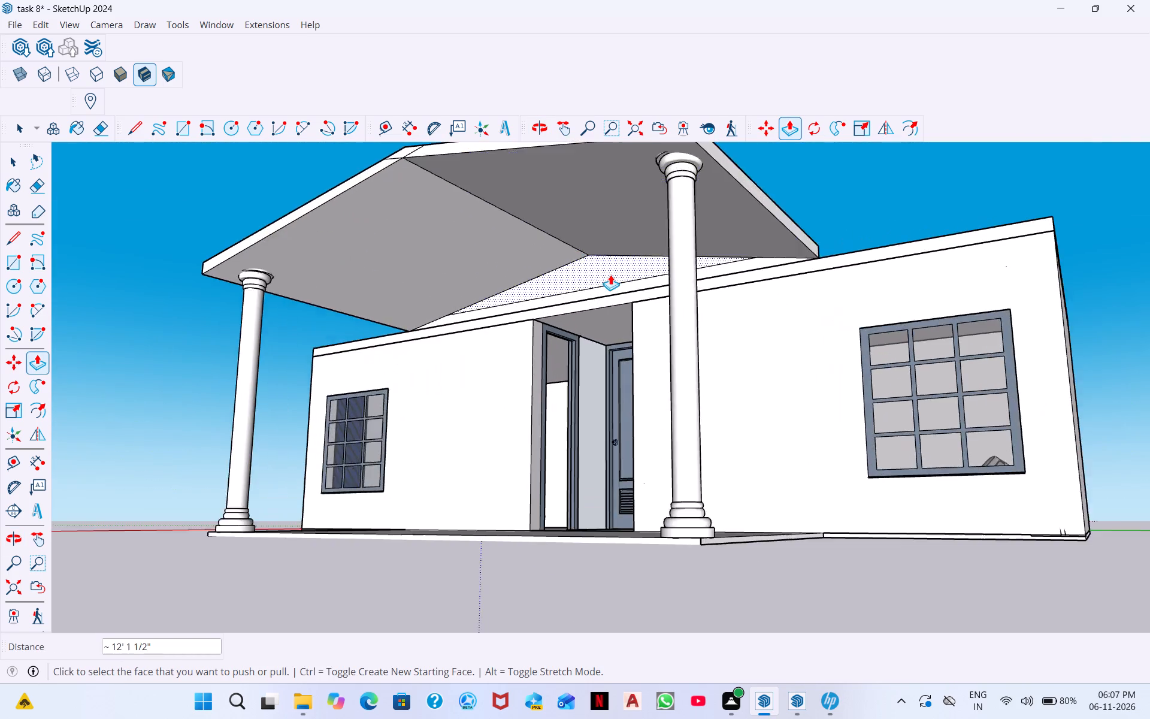
{"action": "scroll", "coordinate": [610, 274], "scroll_direction": "up", "scroll_amount": 4}
{"action": "scroll", "coordinate": [497, 268], "scroll_direction": "up", "scroll_amount": 3}
{"action": "scroll", "coordinate": [496, 291], "scroll_direction": "down", "scroll_amount": 6}
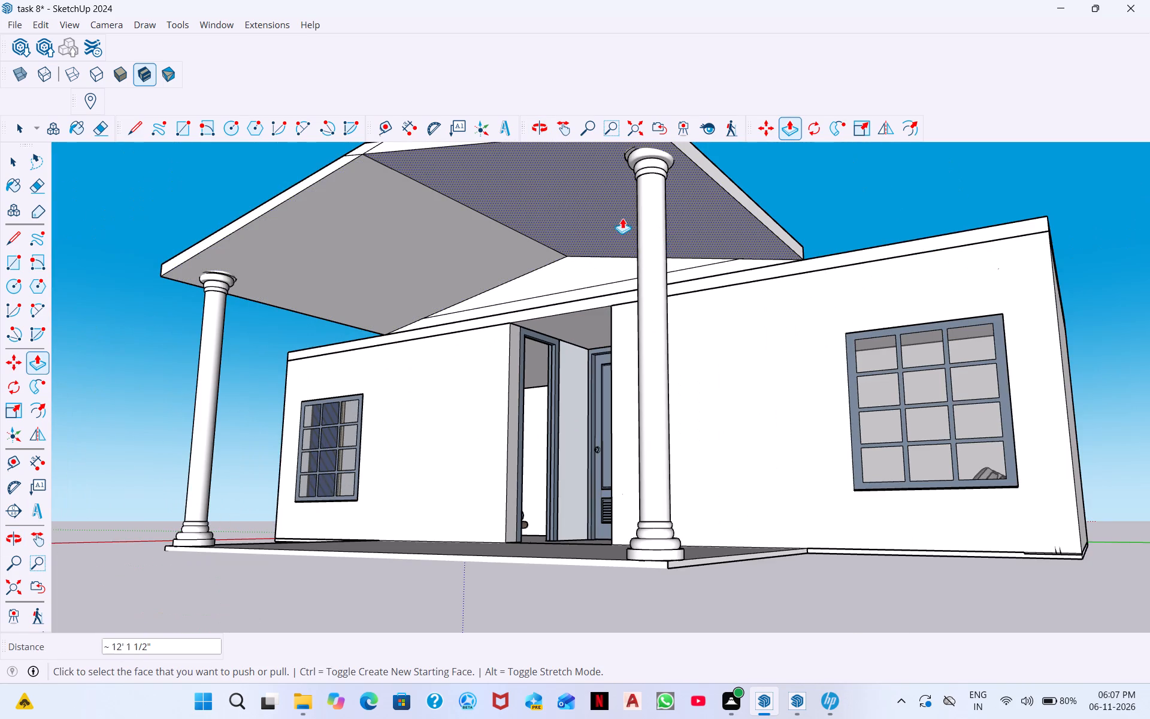
{"action": "scroll", "coordinate": [525, 229], "scroll_direction": "down", "scroll_amount": 1}
{"action": "middle_click_drag", "start_coordinate": [468, 213], "coordinate": [598, 293]}
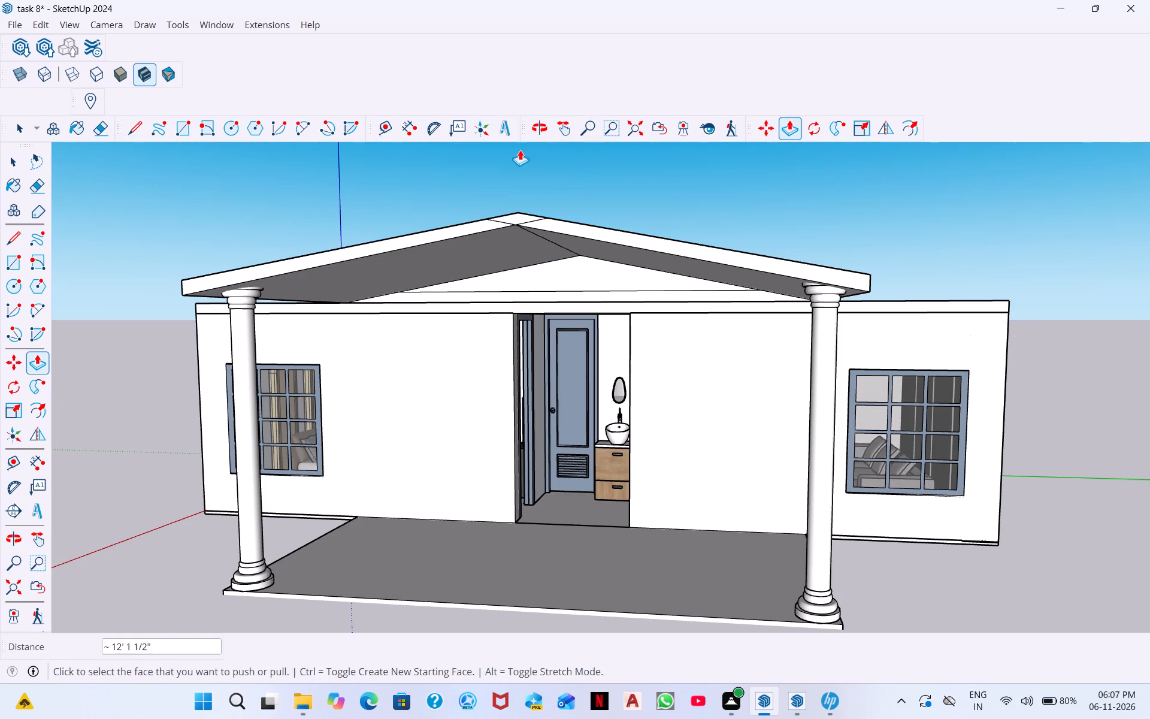
Erase the thin horizontal line across the base of the recessed gable, just above the slab edge.
{"action": "left_click", "coordinate": [102, 129]}
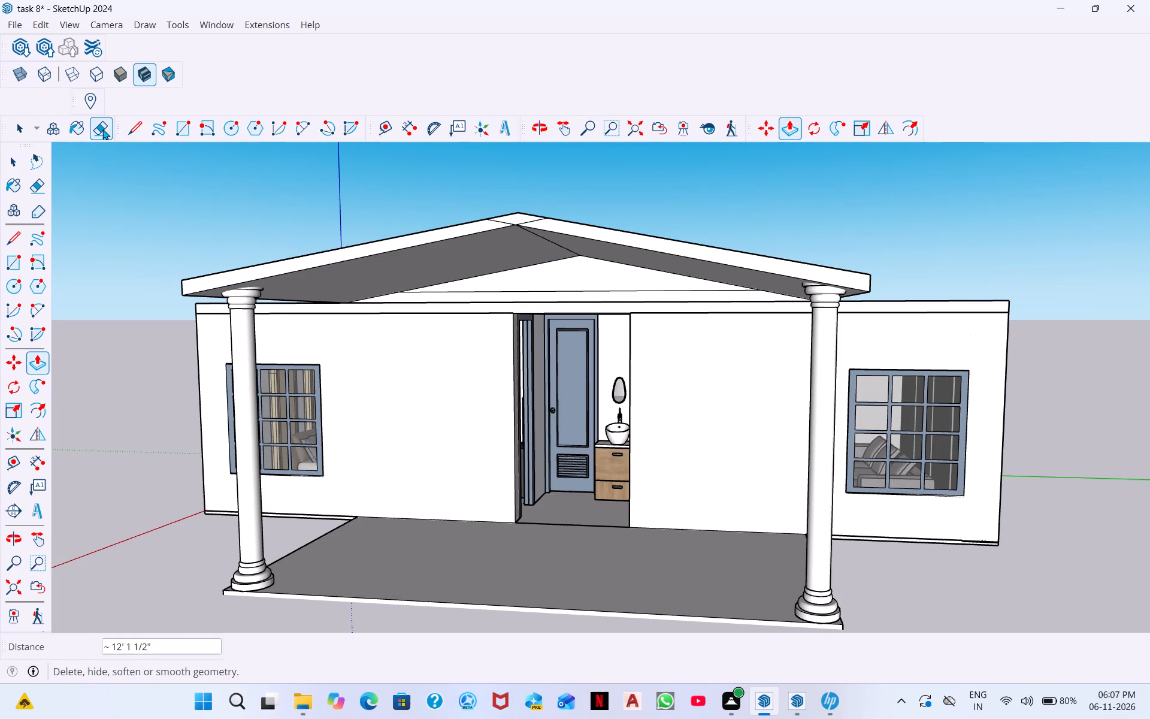
{"action": "left_click", "coordinate": [536, 288]}
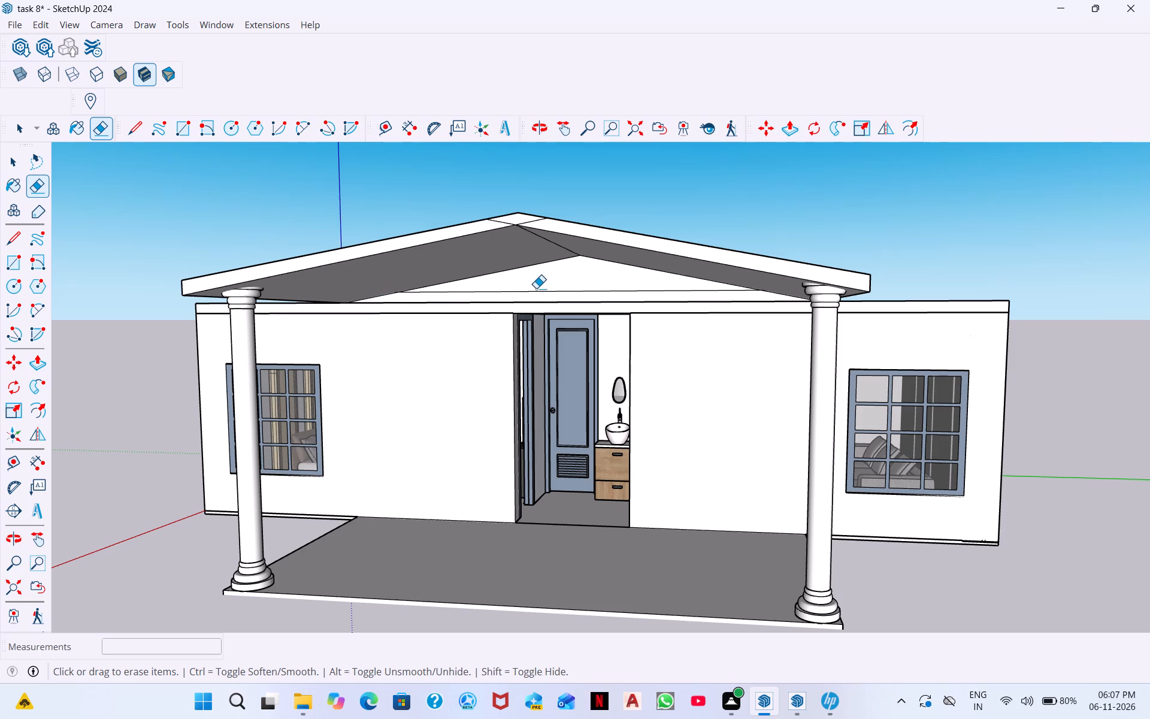
{"action": "left_click", "coordinate": [537, 293]}
Erase the two short crossing line segments at the peak of the porch roof's front face.
{"action": "middle_click_drag", "start_coordinate": [549, 310], "coordinate": [558, 345]}
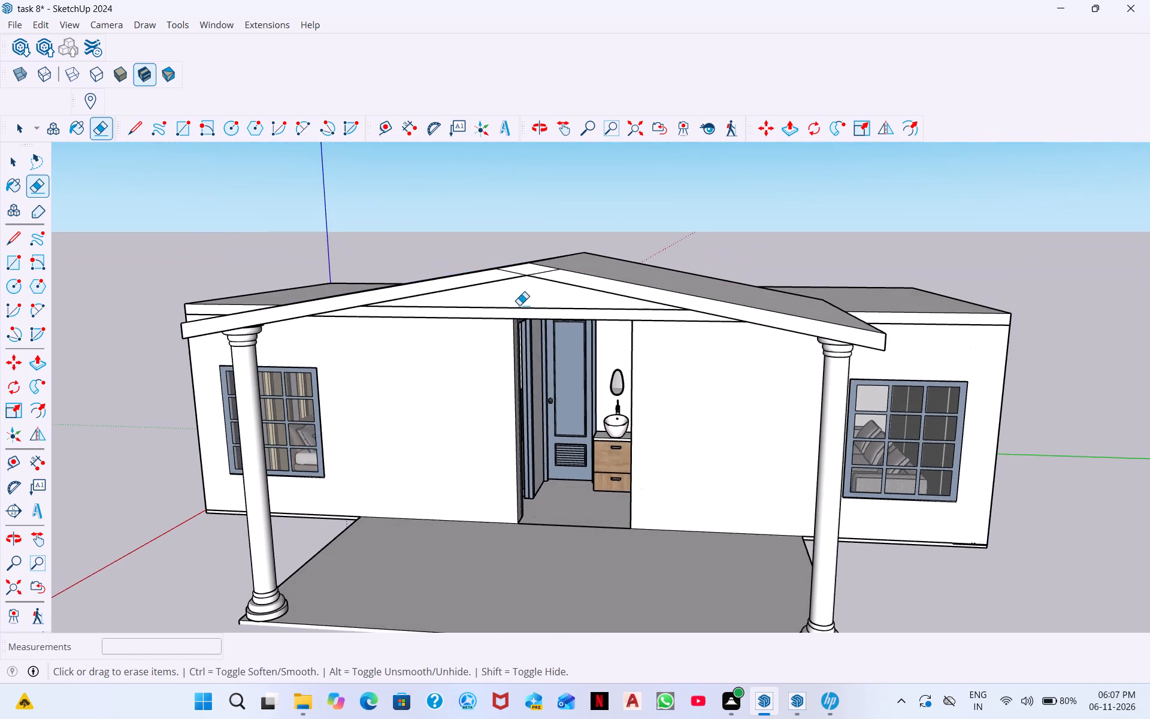
{"action": "scroll", "coordinate": [527, 275], "scroll_direction": "up", "scroll_amount": 5}
{"action": "left_click", "coordinate": [513, 275]}
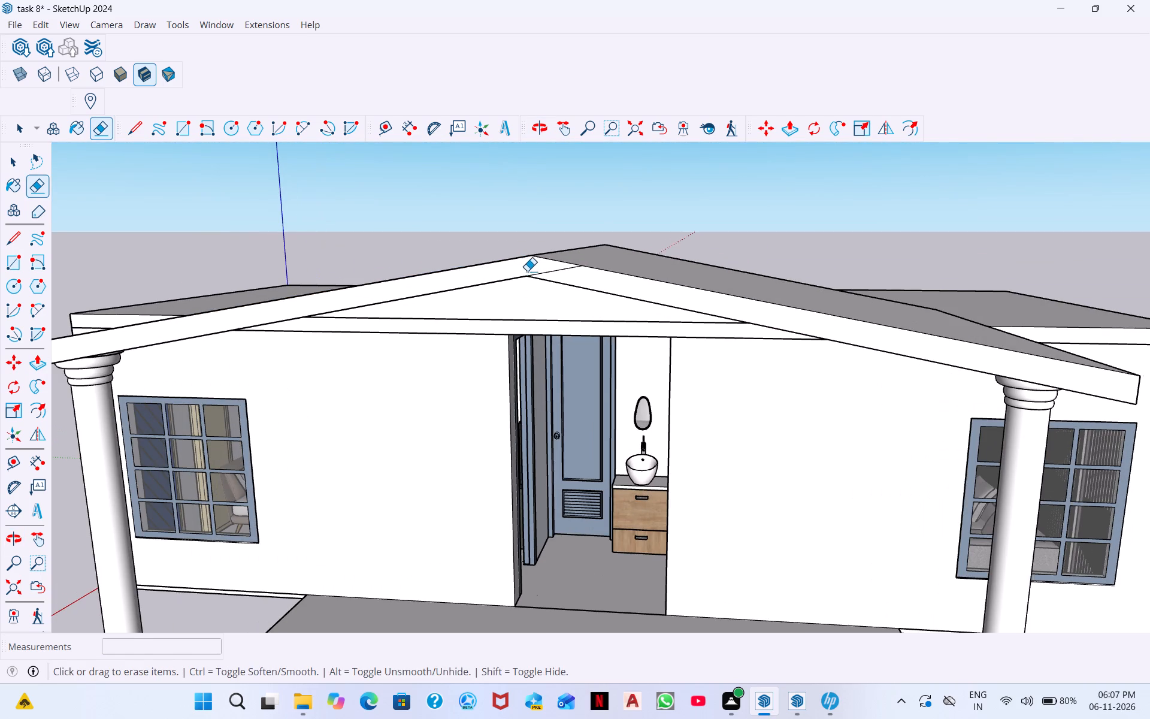
{"action": "left_click", "coordinate": [549, 271]}
Erase the short line on the porch roof's bedroom-side edge, beside its front corner above the column.
{"action": "scroll", "coordinate": [543, 304], "scroll_direction": "down", "scroll_amount": 2}
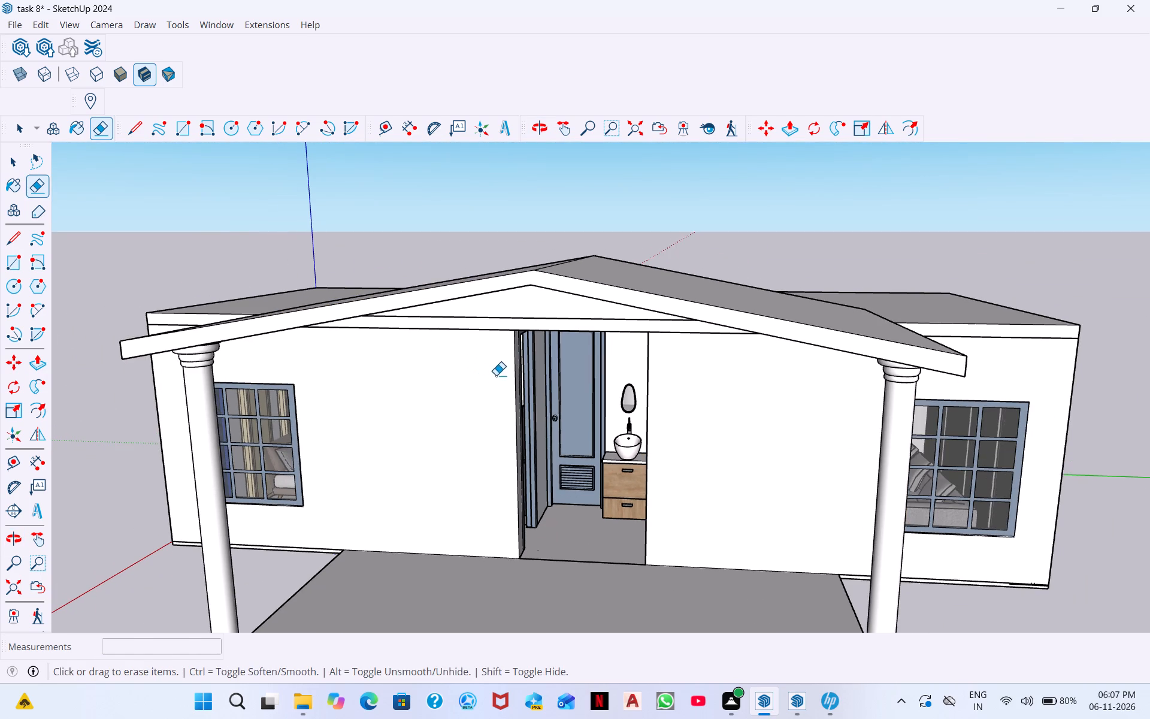
{"action": "middle_click_drag", "start_coordinate": [497, 377], "coordinate": [753, 415]}
{"action": "middle_click", "coordinate": [677, 443]}
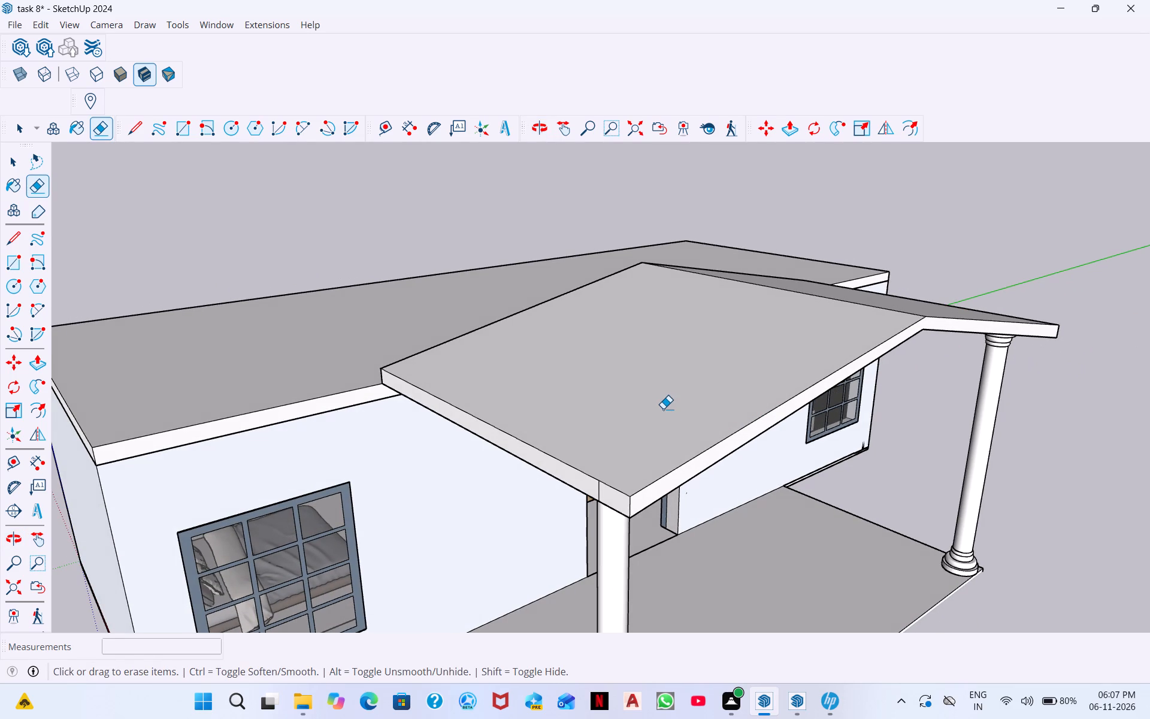
{"action": "middle_click_drag", "start_coordinate": [548, 717], "coordinate": [454, 572]}
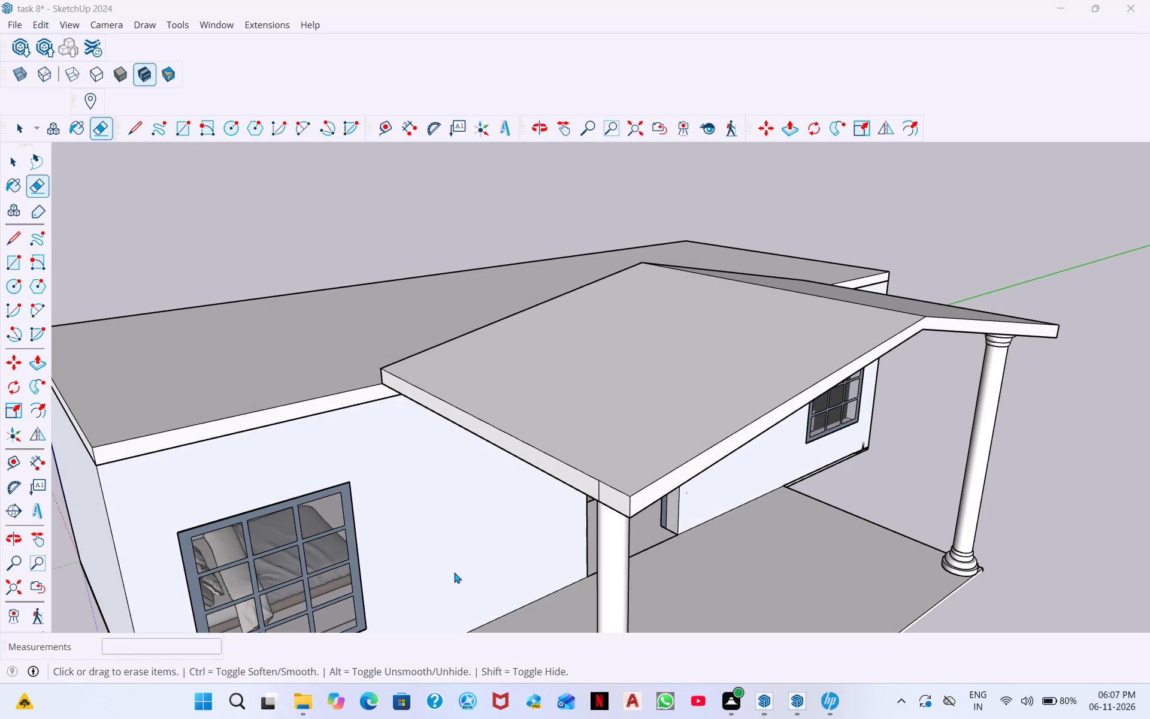
{"action": "middle_click_drag", "start_coordinate": [454, 572], "coordinate": [430, 536]}
{"action": "middle_click_drag", "start_coordinate": [718, 578], "coordinate": [610, 446]}
{"action": "scroll", "coordinate": [596, 442], "scroll_direction": "down", "scroll_amount": 1}
{"action": "middle_click_drag", "start_coordinate": [596, 442], "coordinate": [674, 584]}
{"action": "scroll", "coordinate": [530, 515], "scroll_direction": "up", "scroll_amount": 2}
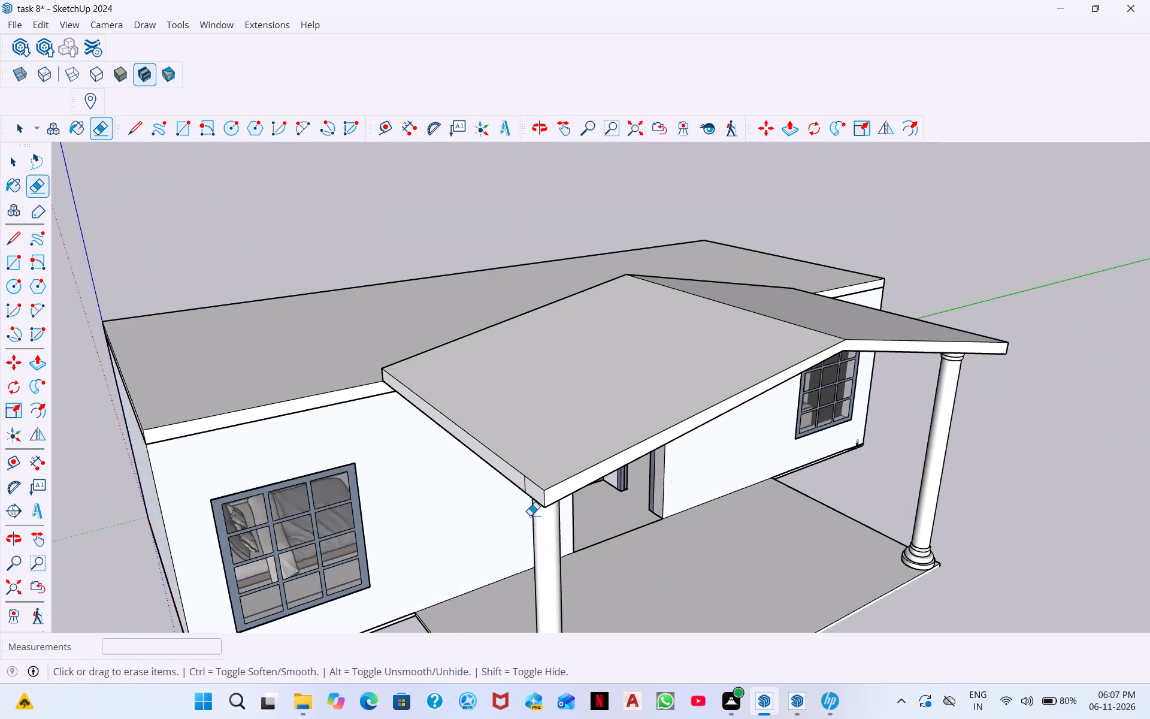
{"action": "scroll", "coordinate": [530, 515], "scroll_direction": "up", "scroll_amount": 3}
{"action": "left_click", "coordinate": [517, 430]}
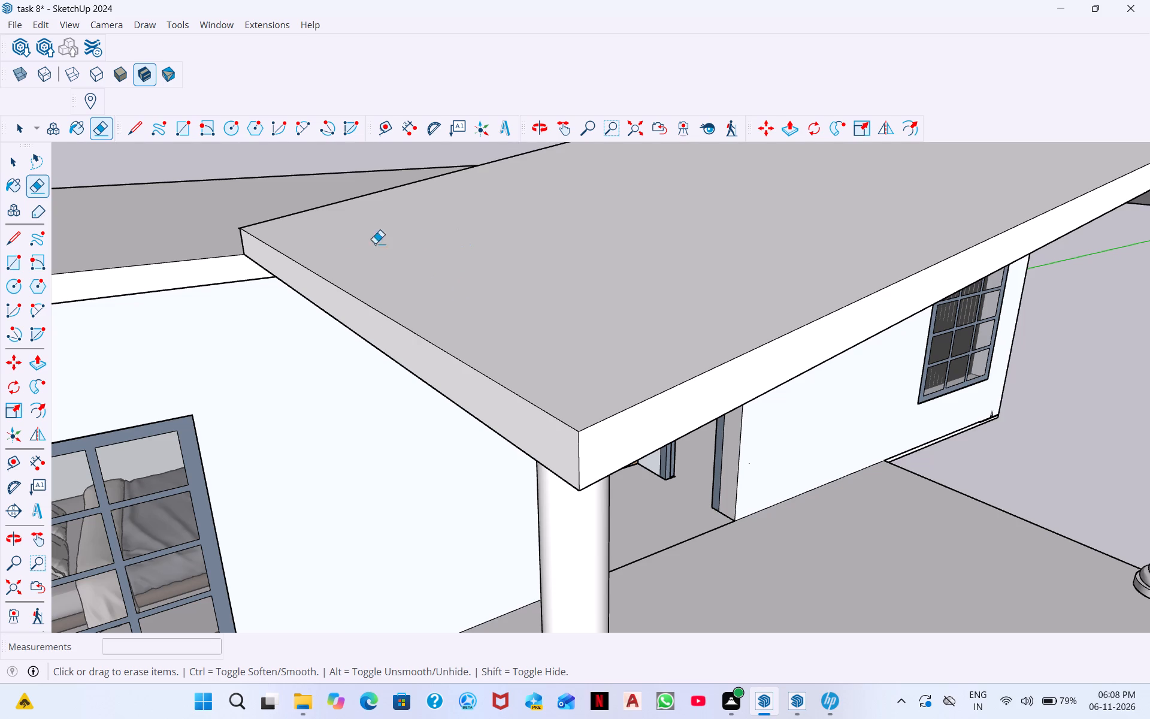
Inspect the porch roof's edges, slopes and recessed gable from both sides and the front for leftover lines.
{"action": "scroll", "coordinate": [384, 382], "scroll_direction": "down", "scroll_amount": 8}
{"action": "middle_click_drag", "start_coordinate": [874, 319], "coordinate": [851, 330]}
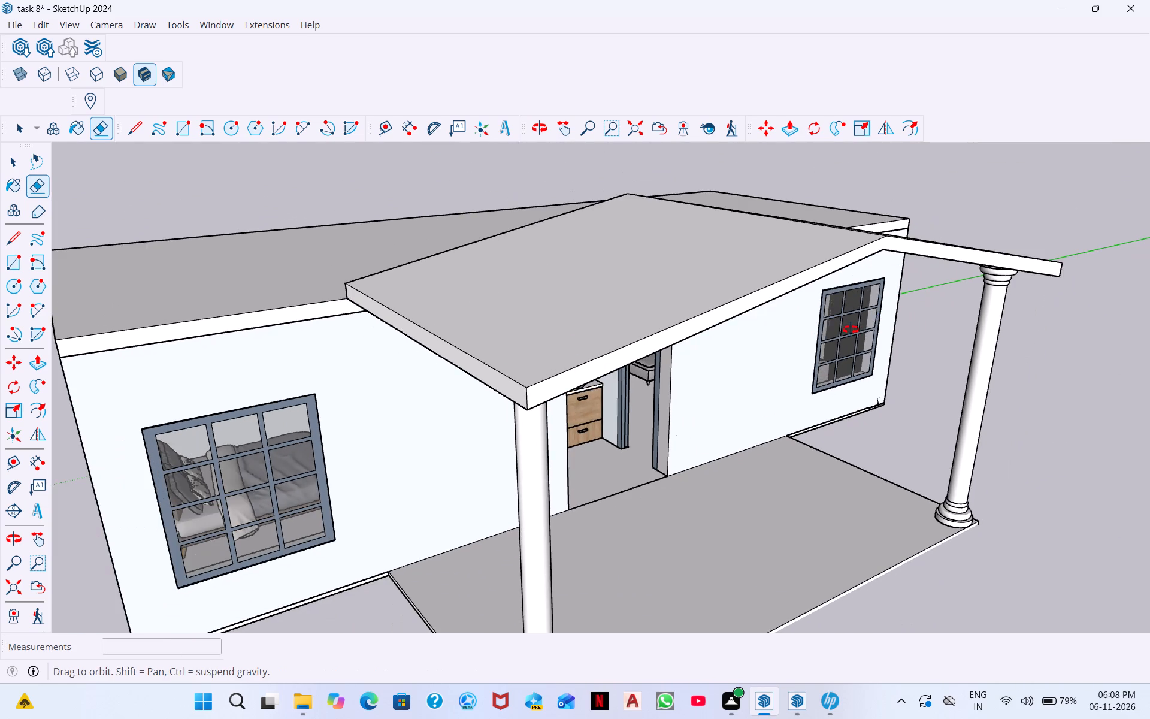
{"action": "middle_click_drag", "start_coordinate": [851, 330], "coordinate": [655, 258]}
{"action": "middle_click_drag", "start_coordinate": [631, 274], "coordinate": [616, 191]}
{"action": "middle_click_drag", "start_coordinate": [468, 268], "coordinate": [402, 425]}
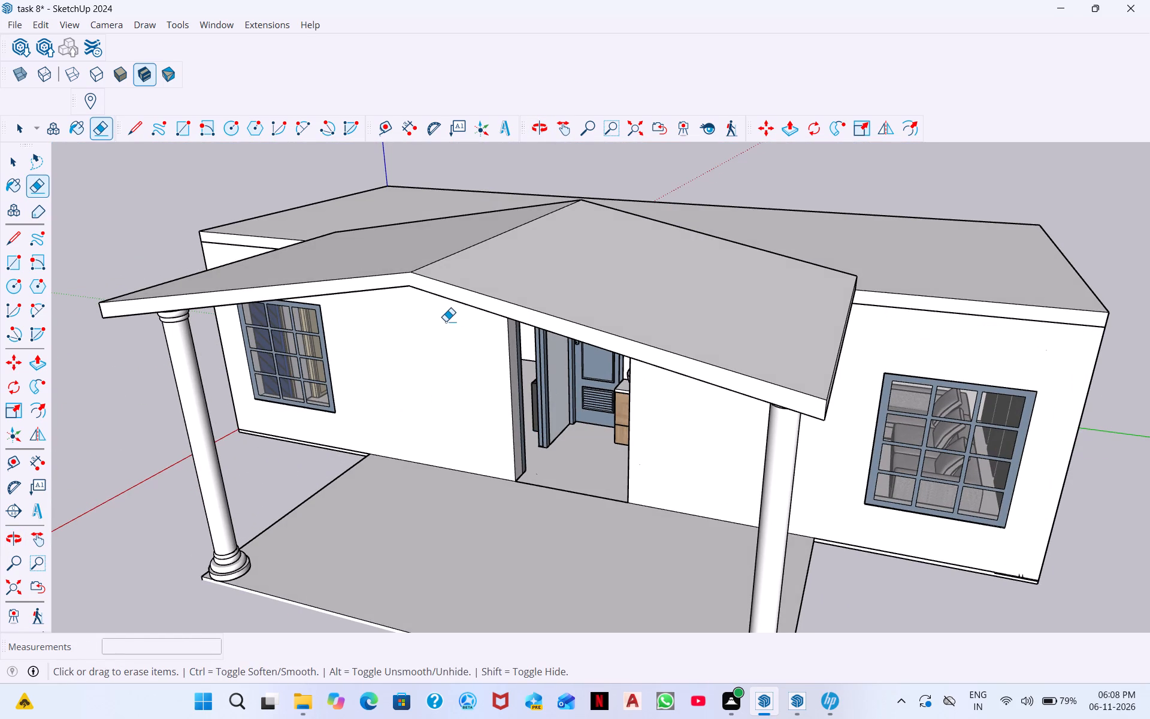
{"action": "middle_click_drag", "start_coordinate": [707, 342], "coordinate": [591, 277]}
{"action": "middle_click_drag", "start_coordinate": [486, 401], "coordinate": [555, 401]}
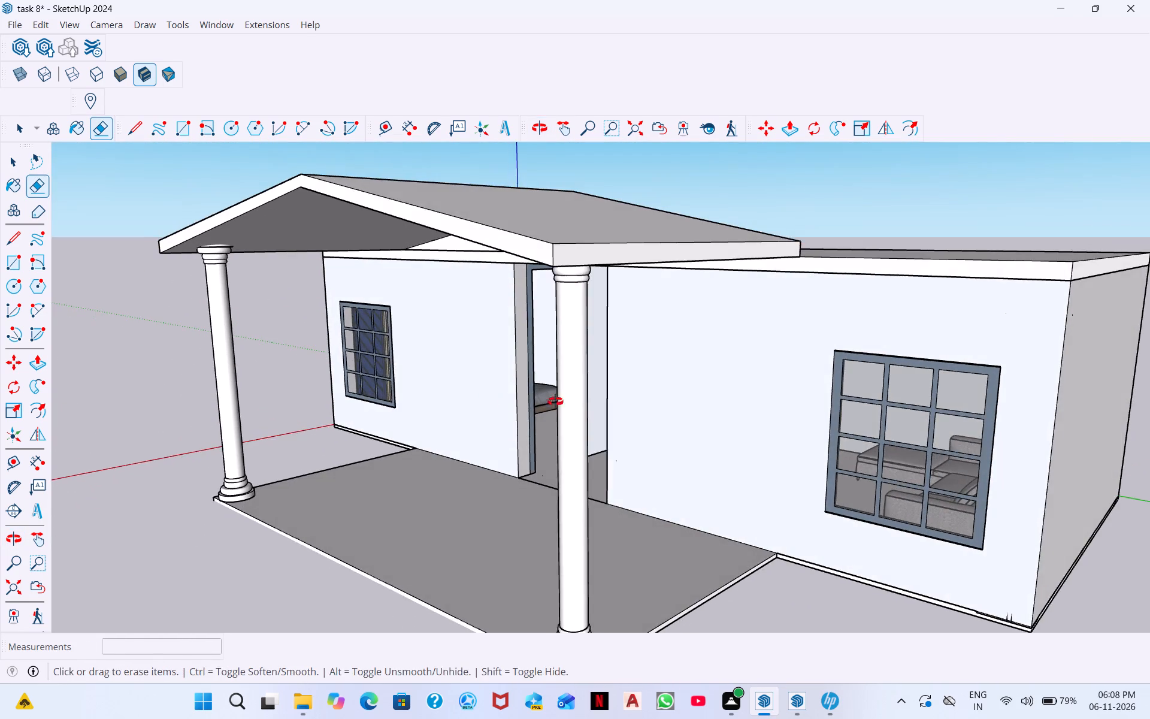
{"action": "middle_click_drag", "start_coordinate": [555, 401], "coordinate": [589, 400]}
{"action": "scroll", "coordinate": [507, 249], "scroll_direction": "up", "scroll_amount": 3}
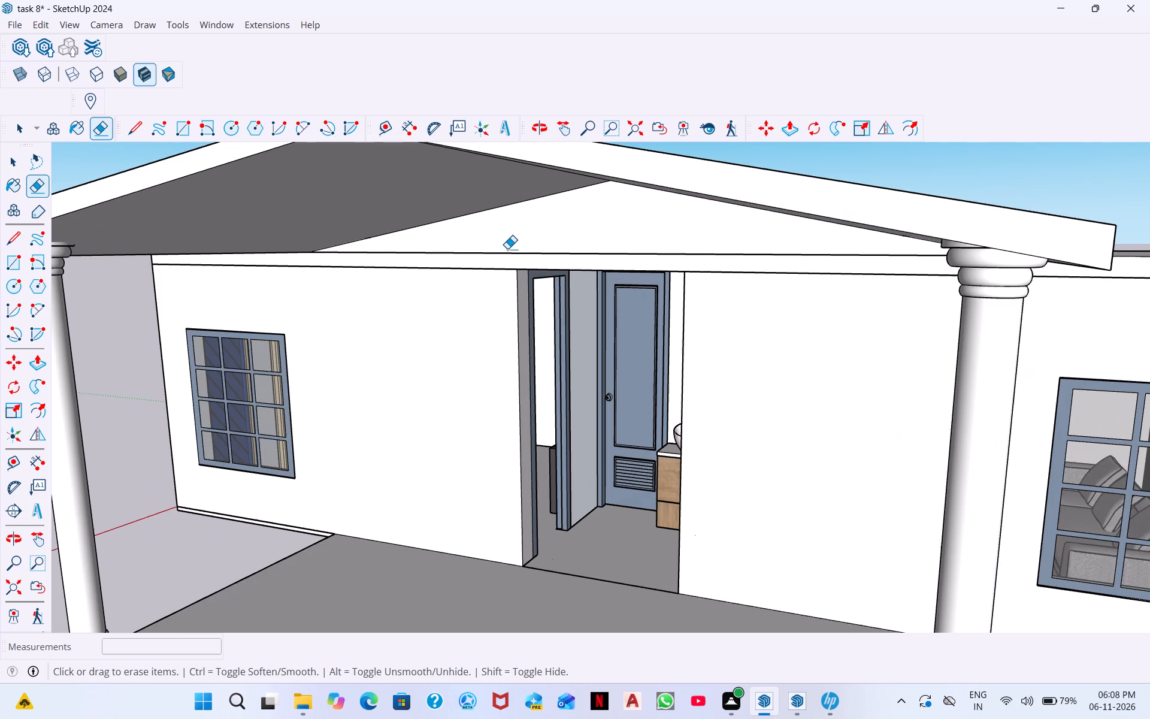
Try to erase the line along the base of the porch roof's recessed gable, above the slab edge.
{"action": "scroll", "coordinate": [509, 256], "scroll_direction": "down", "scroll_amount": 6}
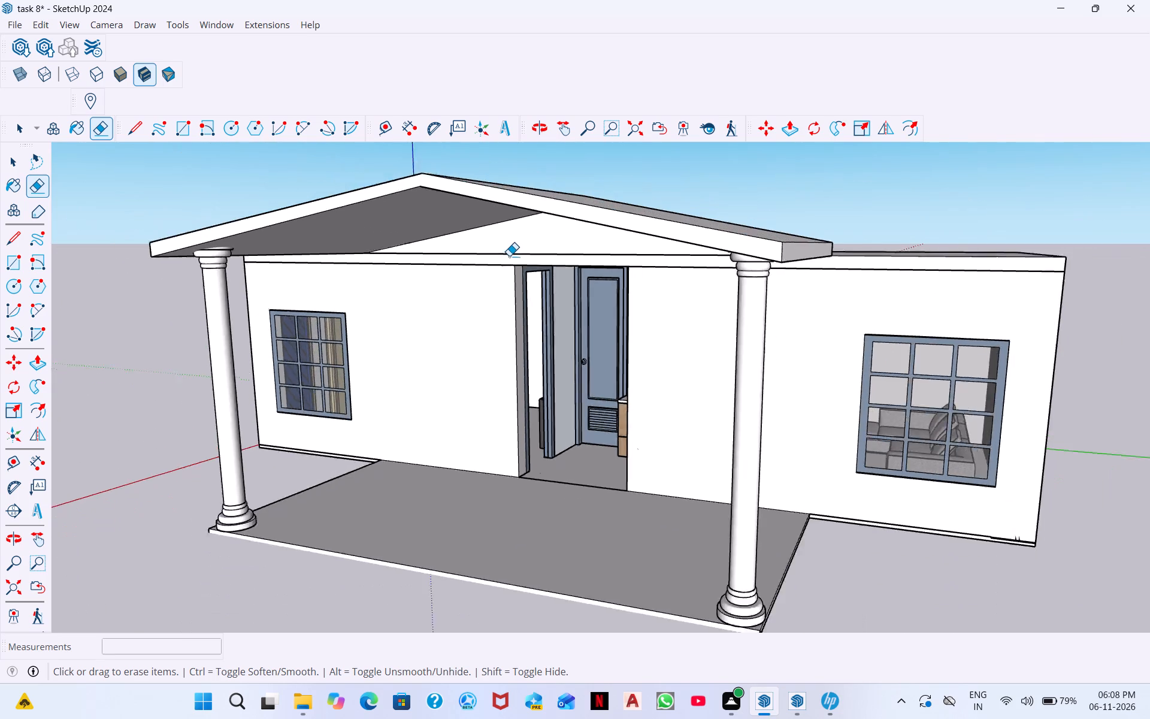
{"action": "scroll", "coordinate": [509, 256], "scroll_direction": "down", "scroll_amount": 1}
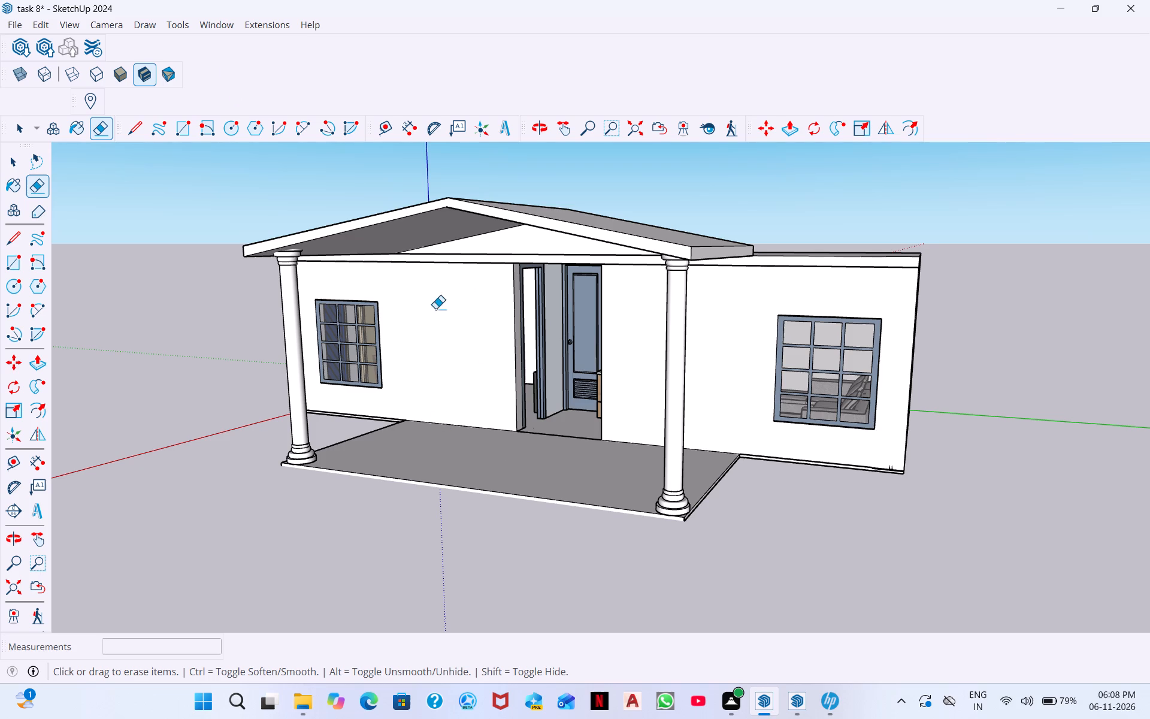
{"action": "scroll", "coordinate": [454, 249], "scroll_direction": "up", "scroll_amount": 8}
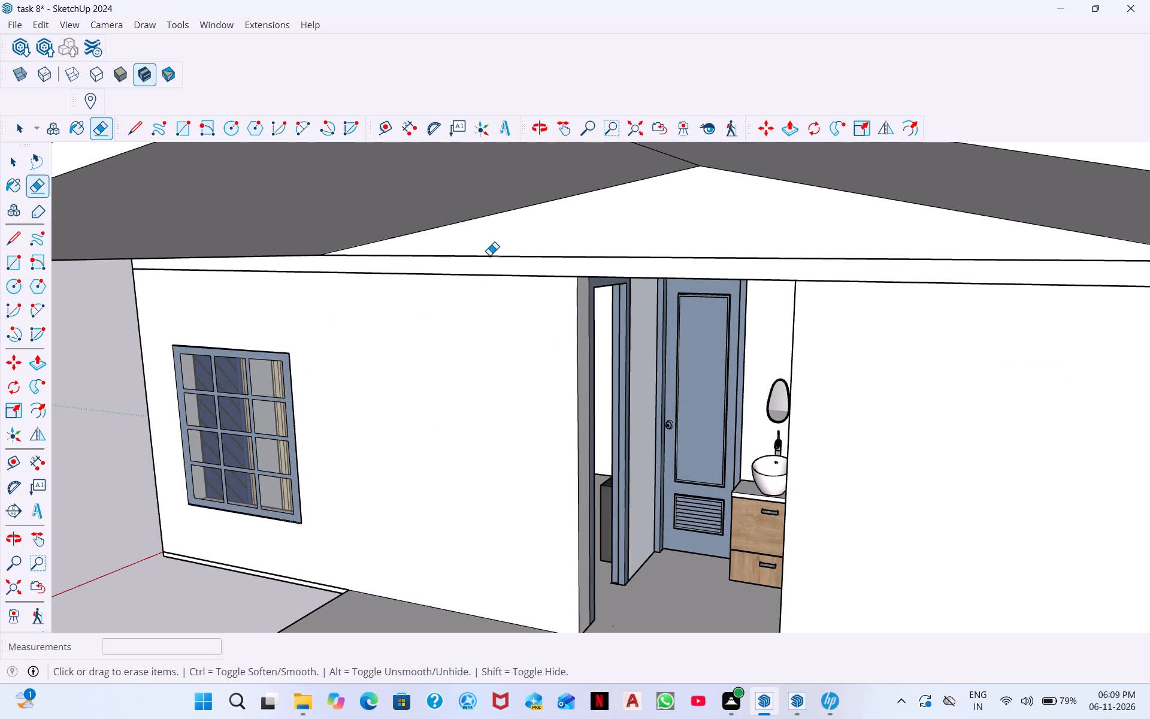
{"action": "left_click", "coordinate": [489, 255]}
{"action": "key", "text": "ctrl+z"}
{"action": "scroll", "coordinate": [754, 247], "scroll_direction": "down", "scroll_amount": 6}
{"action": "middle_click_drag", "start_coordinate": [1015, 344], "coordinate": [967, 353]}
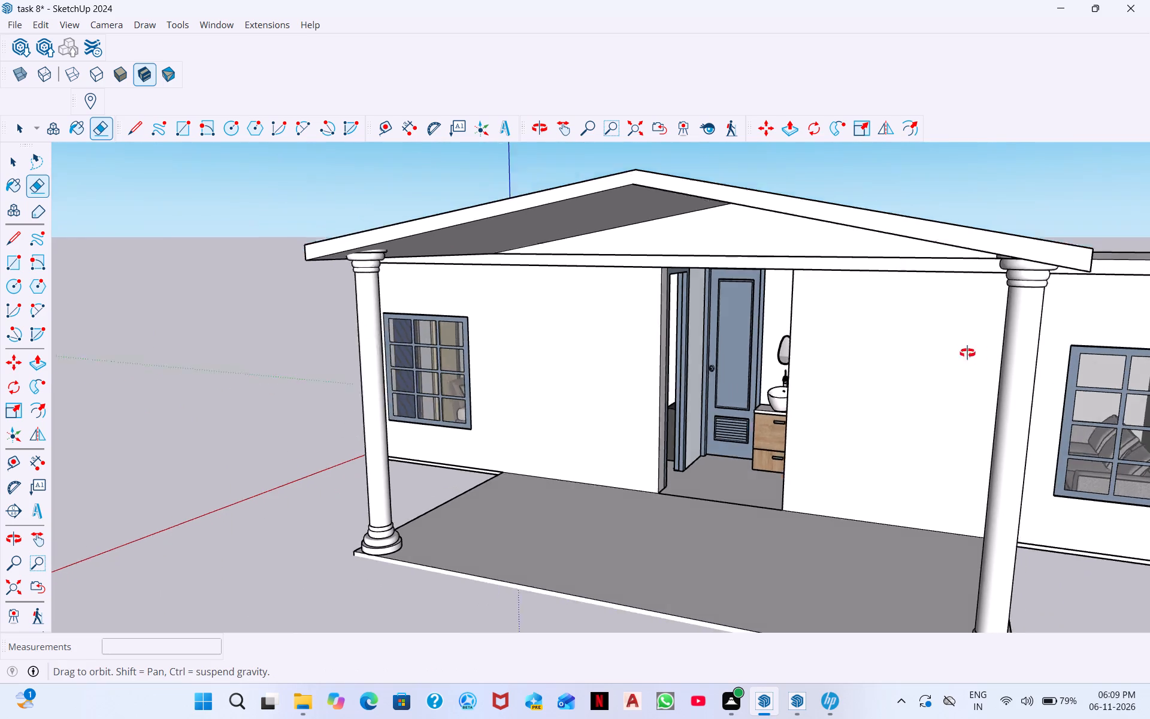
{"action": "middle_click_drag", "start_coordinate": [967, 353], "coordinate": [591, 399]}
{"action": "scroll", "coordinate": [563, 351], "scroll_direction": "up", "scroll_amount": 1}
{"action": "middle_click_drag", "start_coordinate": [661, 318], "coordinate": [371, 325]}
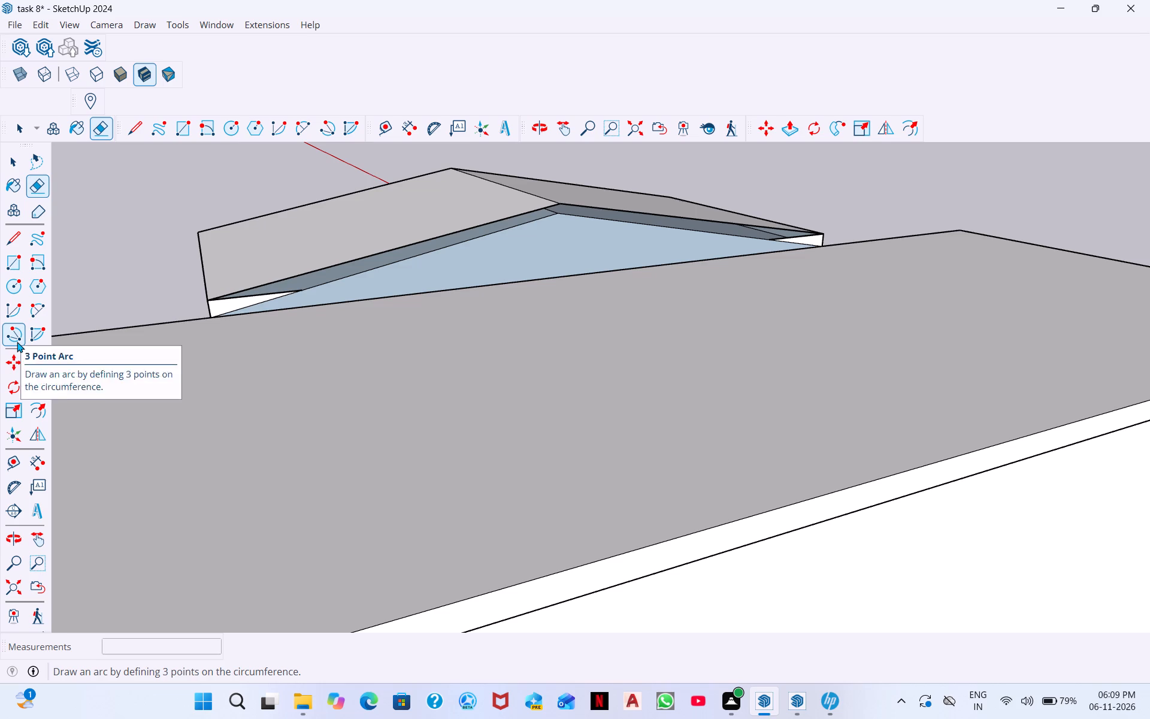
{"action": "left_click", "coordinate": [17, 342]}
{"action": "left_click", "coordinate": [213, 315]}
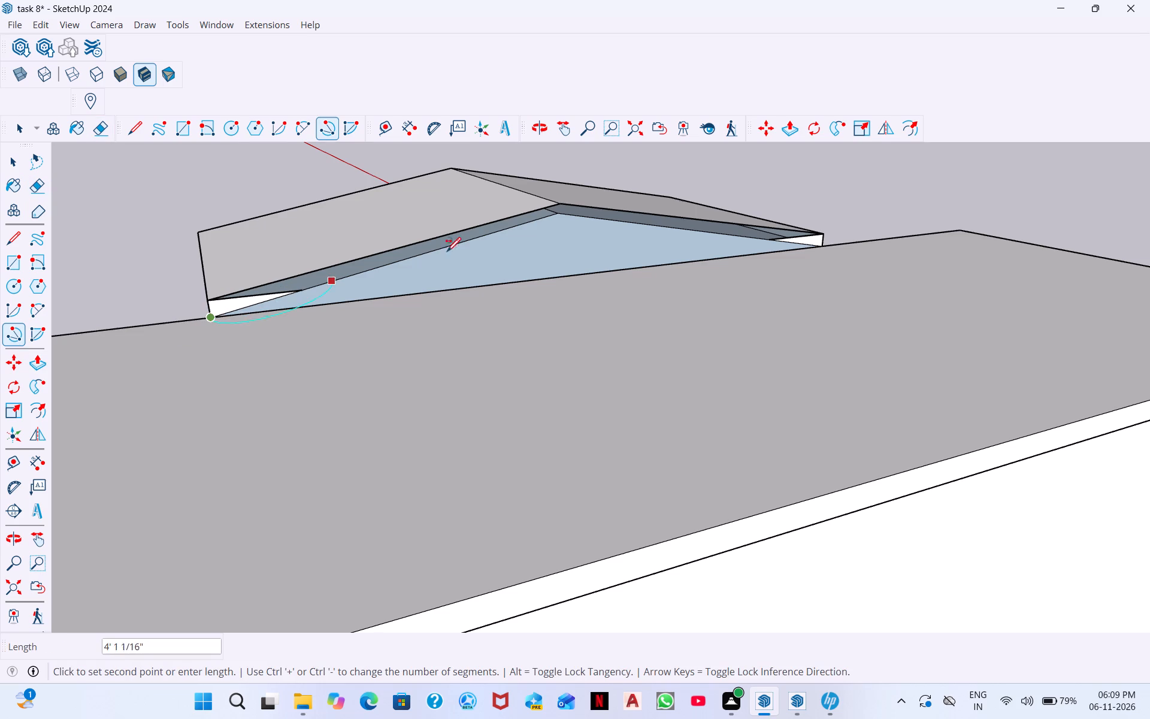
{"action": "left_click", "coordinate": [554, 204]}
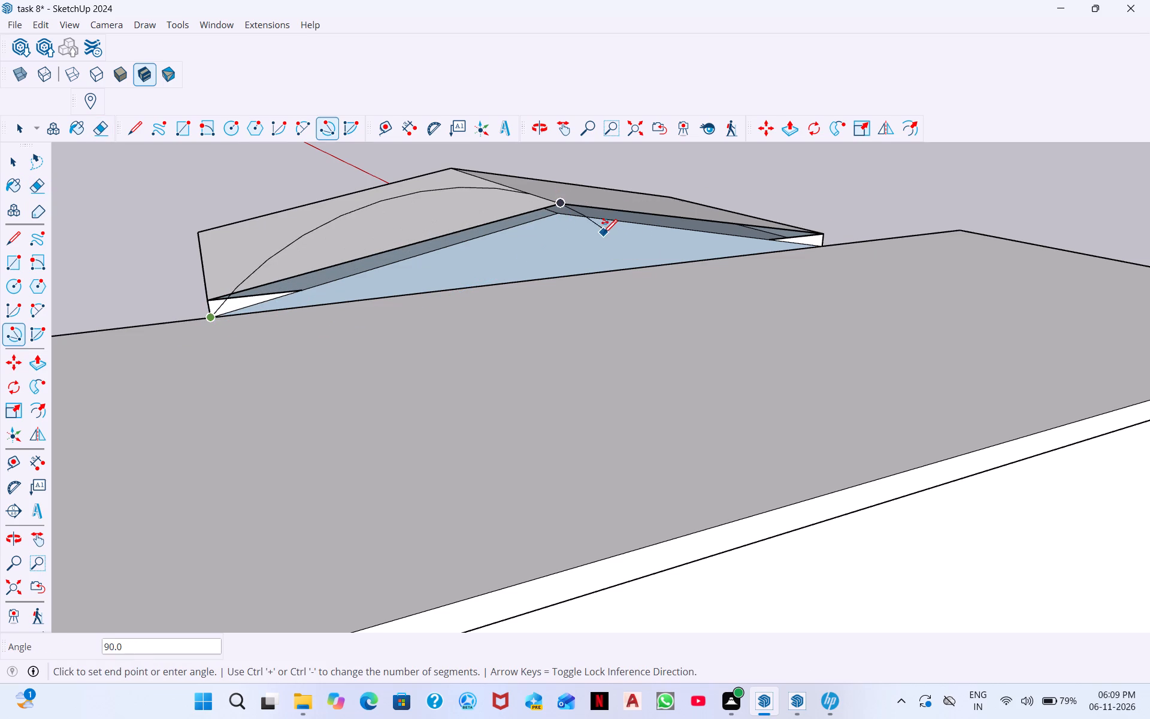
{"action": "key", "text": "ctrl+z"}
Draw a rectangle about 22' 2 7/16" by 6" across the open rear end of the porch roof, between its lower corners.
{"action": "scroll", "coordinate": [346, 289], "scroll_direction": "down", "scroll_amount": 1}
{"action": "middle_click_drag", "start_coordinate": [357, 286], "coordinate": [337, 233]}
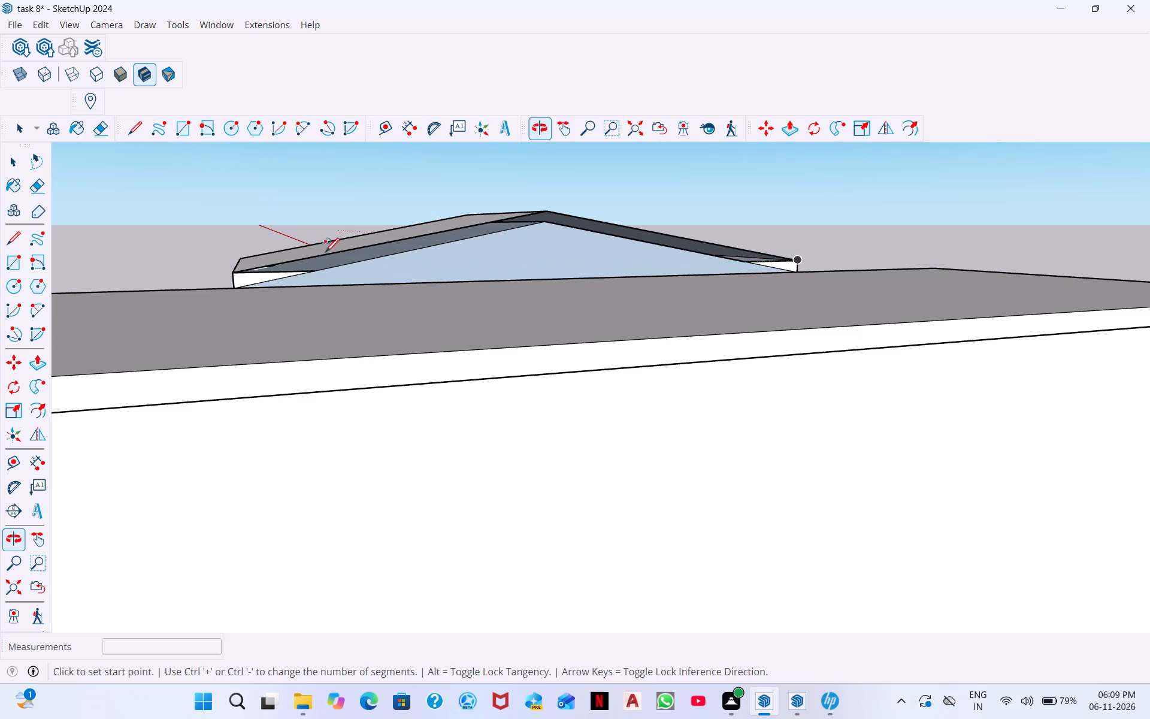
{"action": "middle_click_drag", "start_coordinate": [371, 265], "coordinate": [344, 281]}
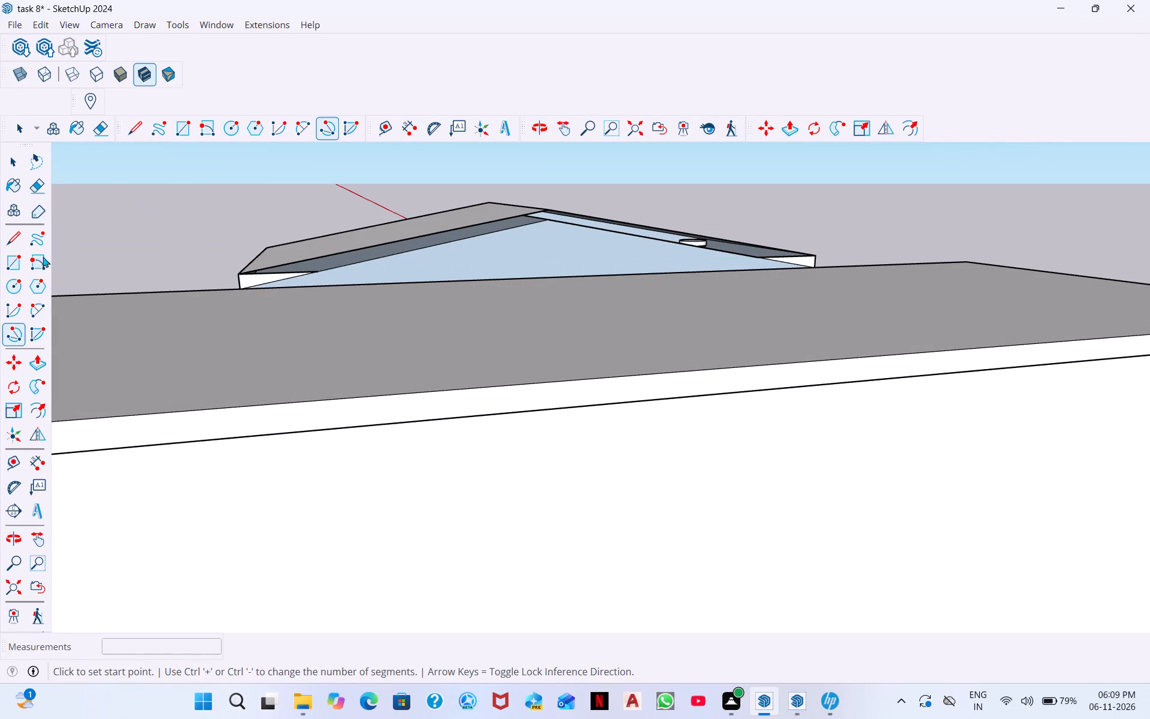
{"action": "left_click", "coordinate": [11, 268]}
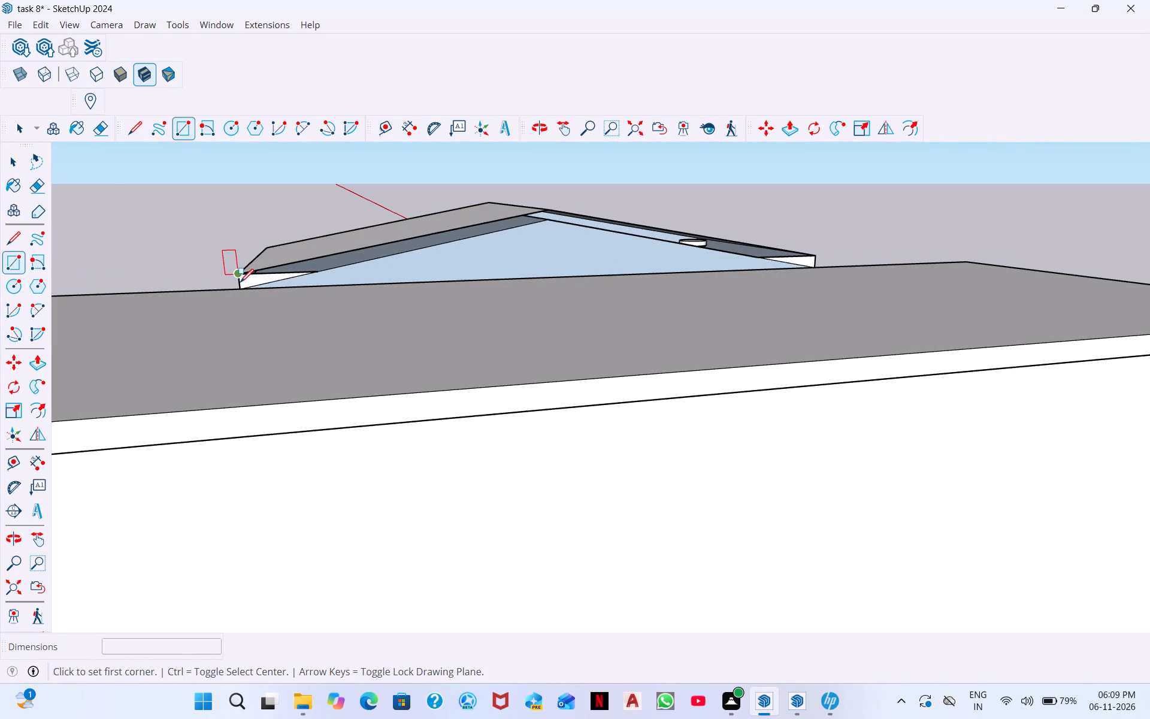
{"action": "left_click", "coordinate": [240, 278]}
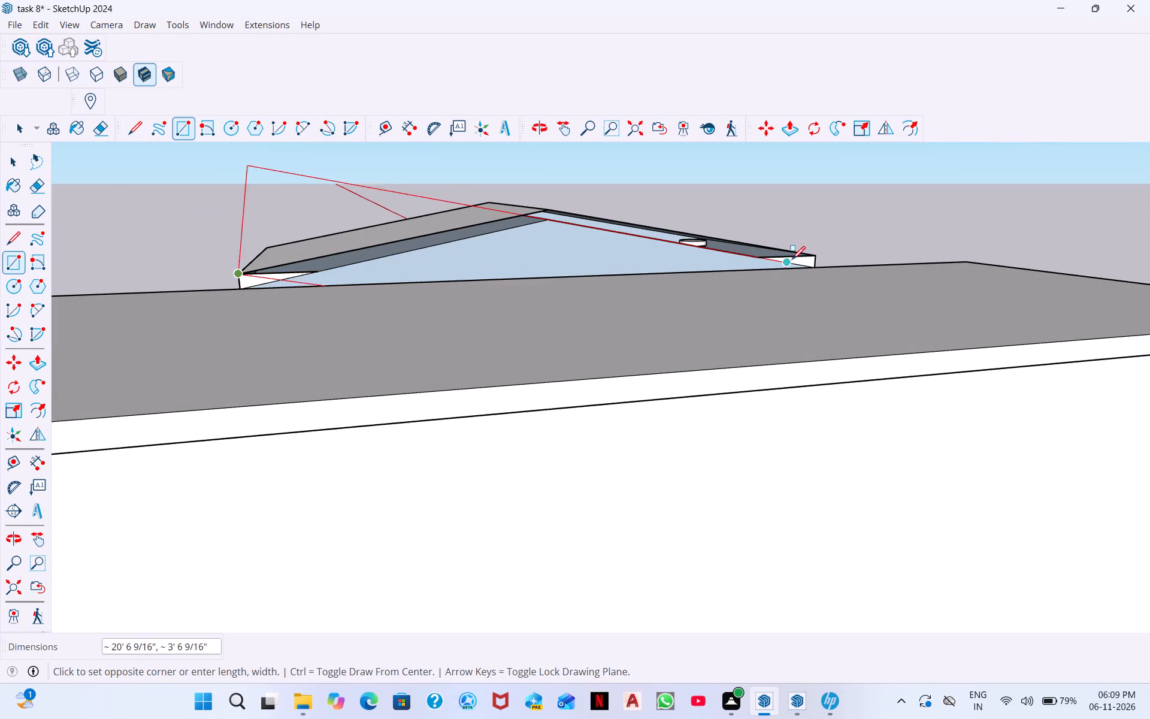
{"action": "left_click", "coordinate": [815, 270]}
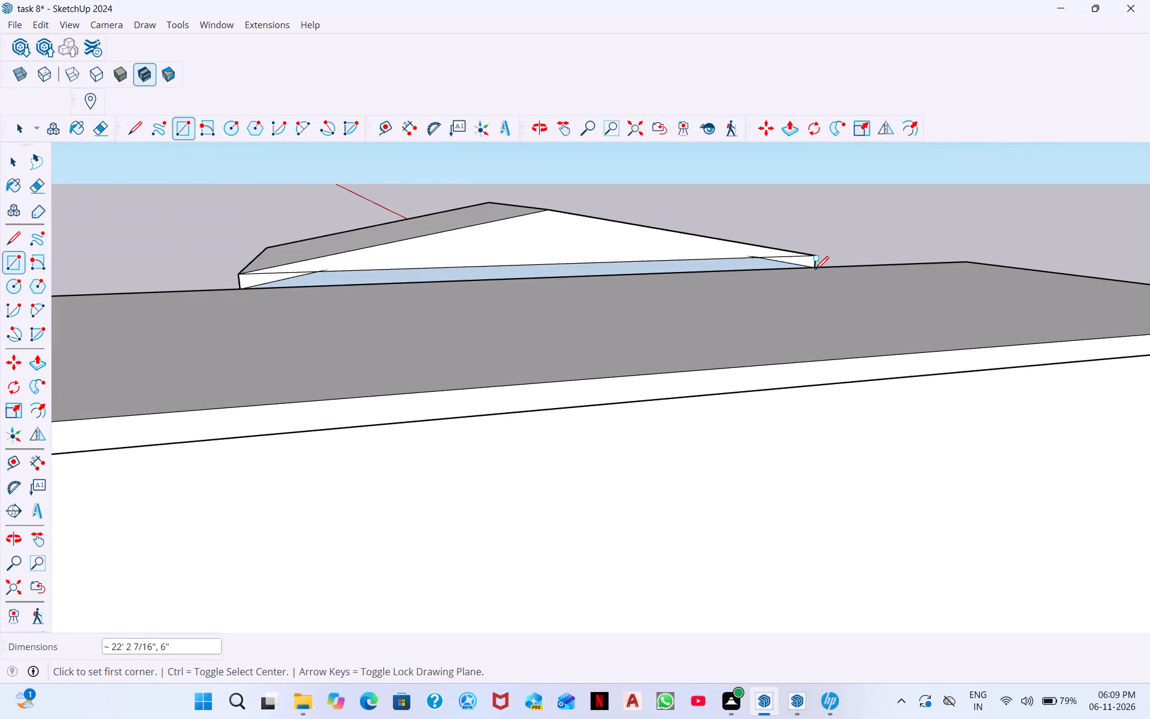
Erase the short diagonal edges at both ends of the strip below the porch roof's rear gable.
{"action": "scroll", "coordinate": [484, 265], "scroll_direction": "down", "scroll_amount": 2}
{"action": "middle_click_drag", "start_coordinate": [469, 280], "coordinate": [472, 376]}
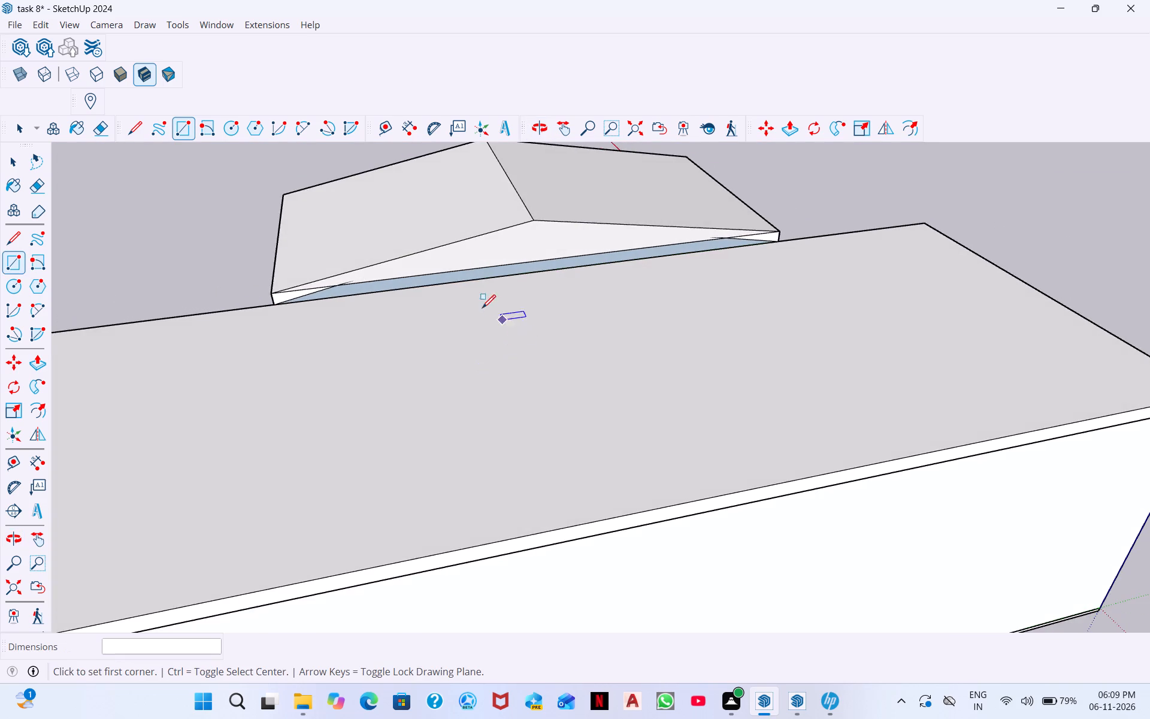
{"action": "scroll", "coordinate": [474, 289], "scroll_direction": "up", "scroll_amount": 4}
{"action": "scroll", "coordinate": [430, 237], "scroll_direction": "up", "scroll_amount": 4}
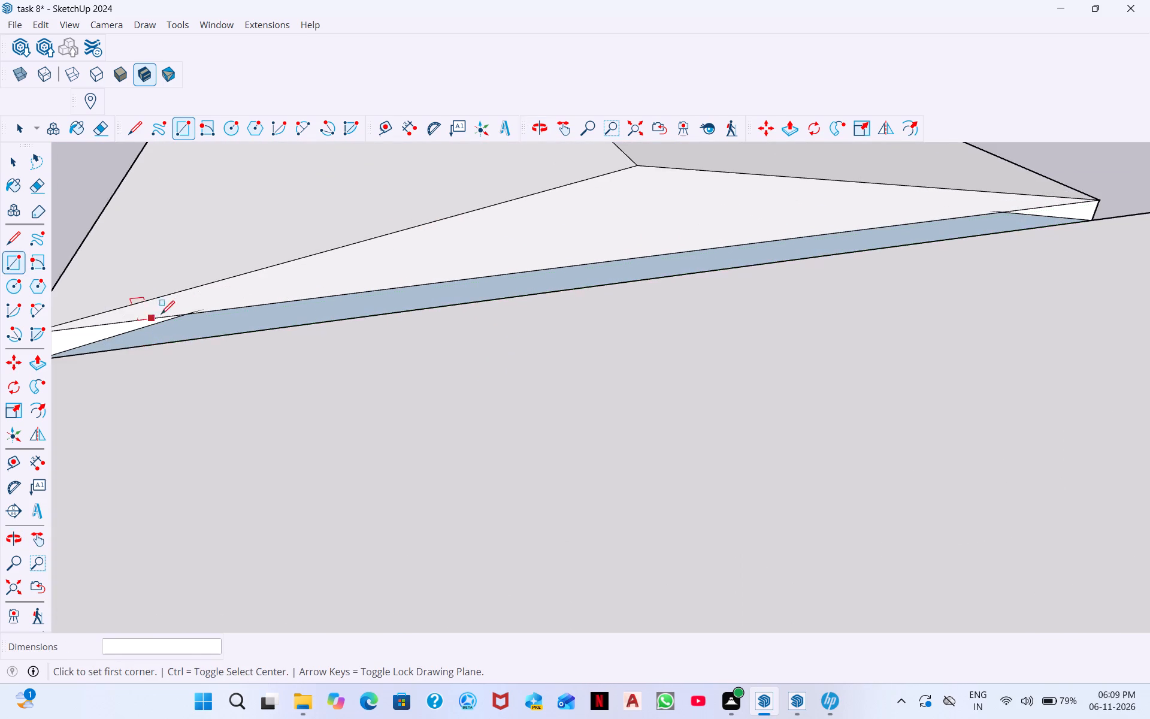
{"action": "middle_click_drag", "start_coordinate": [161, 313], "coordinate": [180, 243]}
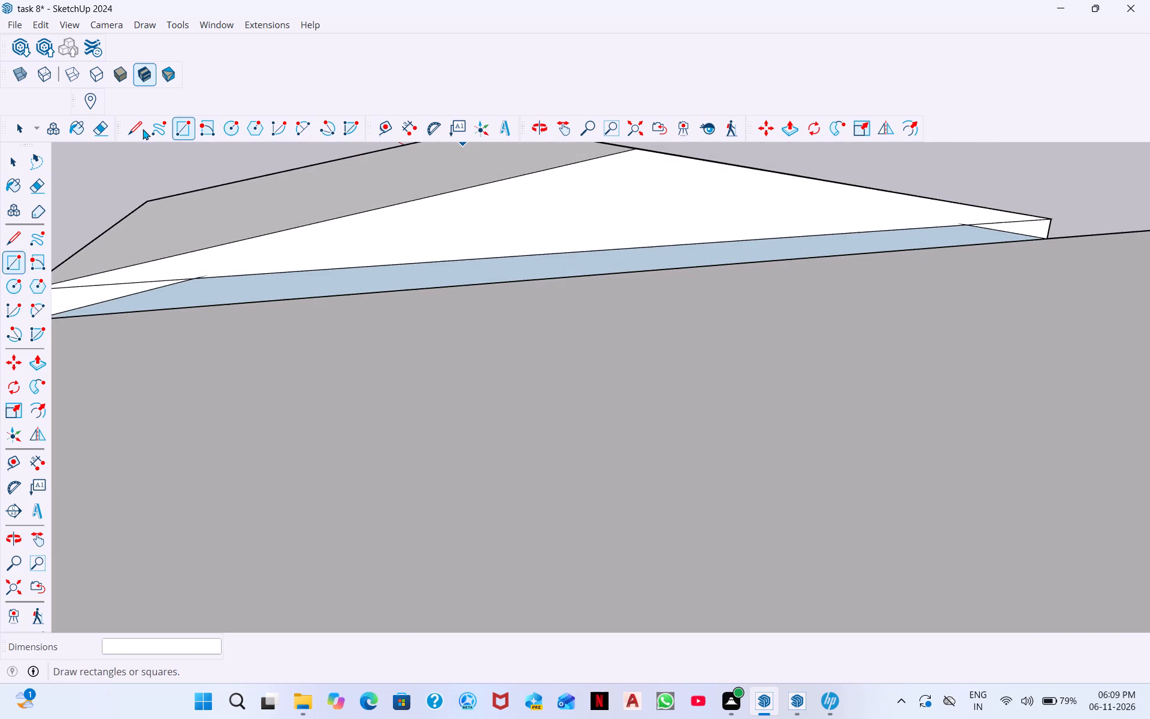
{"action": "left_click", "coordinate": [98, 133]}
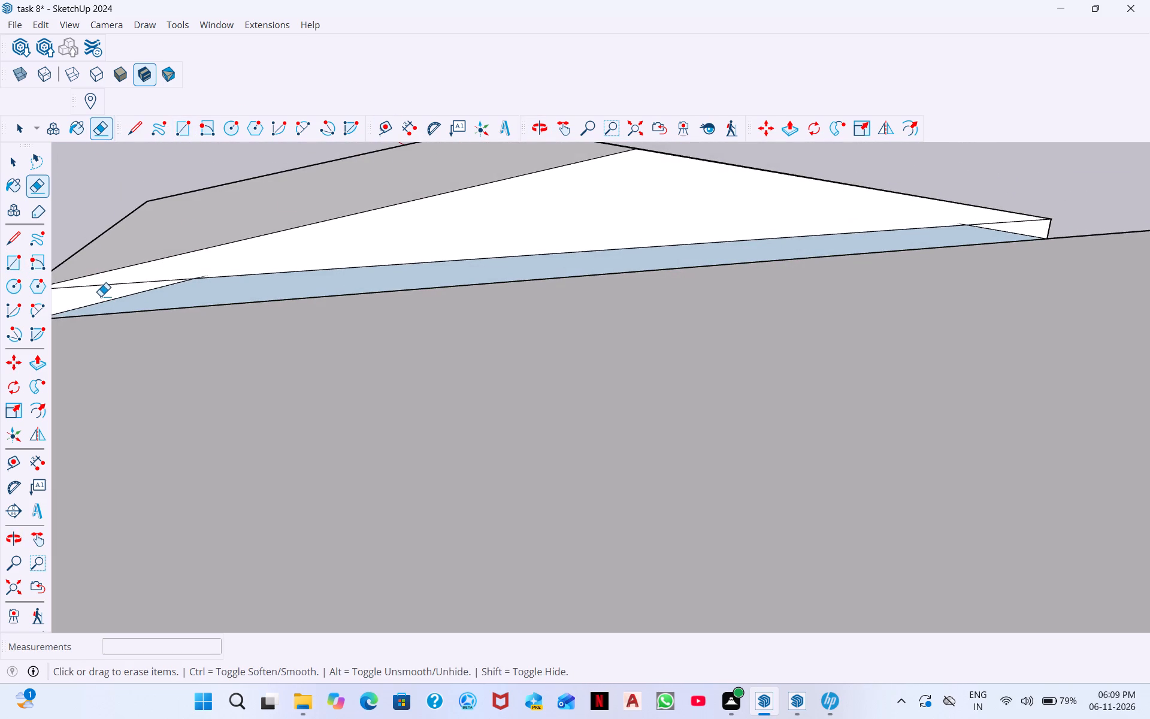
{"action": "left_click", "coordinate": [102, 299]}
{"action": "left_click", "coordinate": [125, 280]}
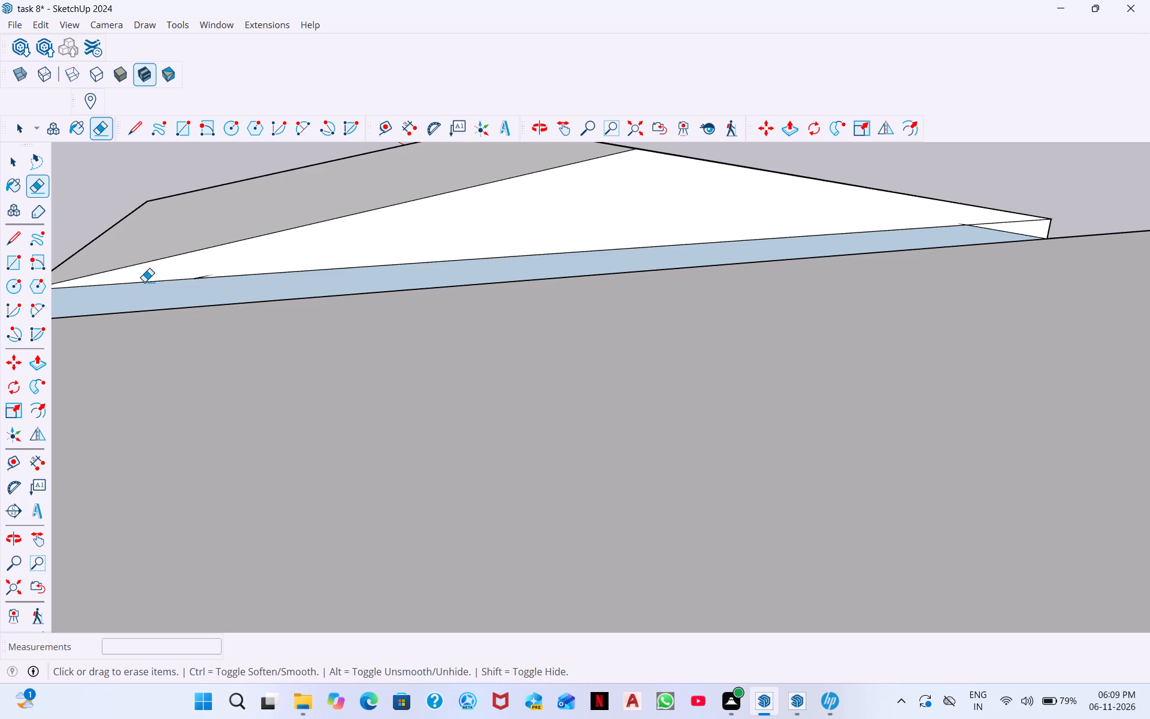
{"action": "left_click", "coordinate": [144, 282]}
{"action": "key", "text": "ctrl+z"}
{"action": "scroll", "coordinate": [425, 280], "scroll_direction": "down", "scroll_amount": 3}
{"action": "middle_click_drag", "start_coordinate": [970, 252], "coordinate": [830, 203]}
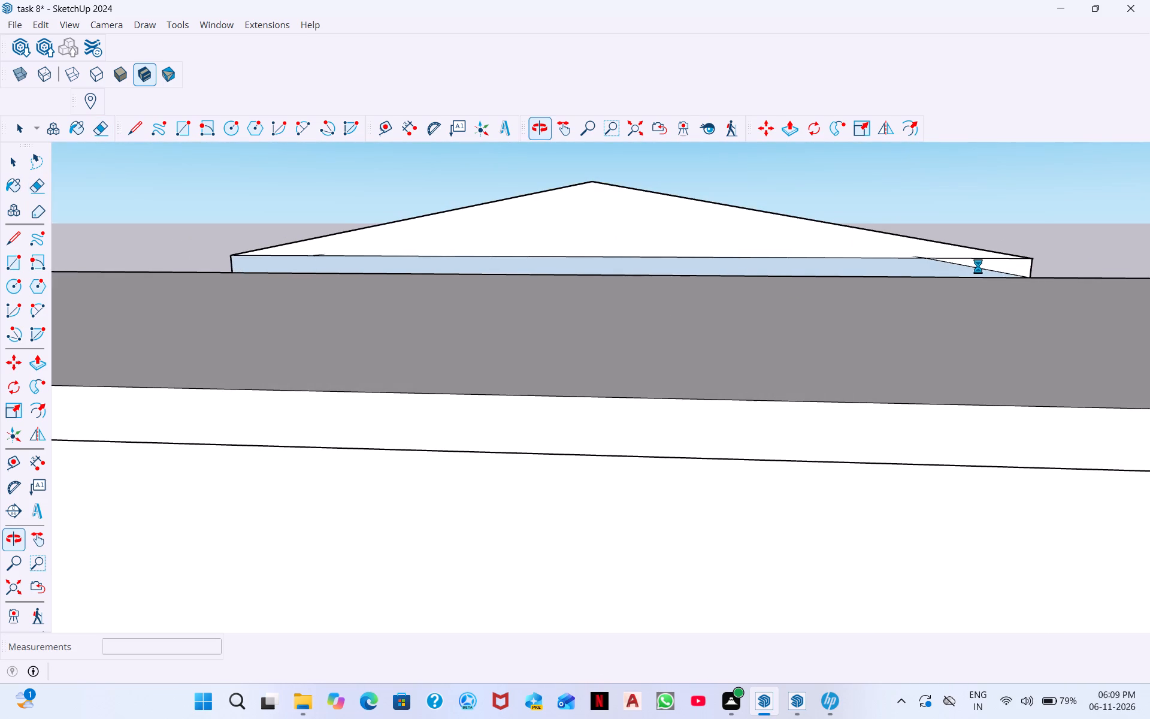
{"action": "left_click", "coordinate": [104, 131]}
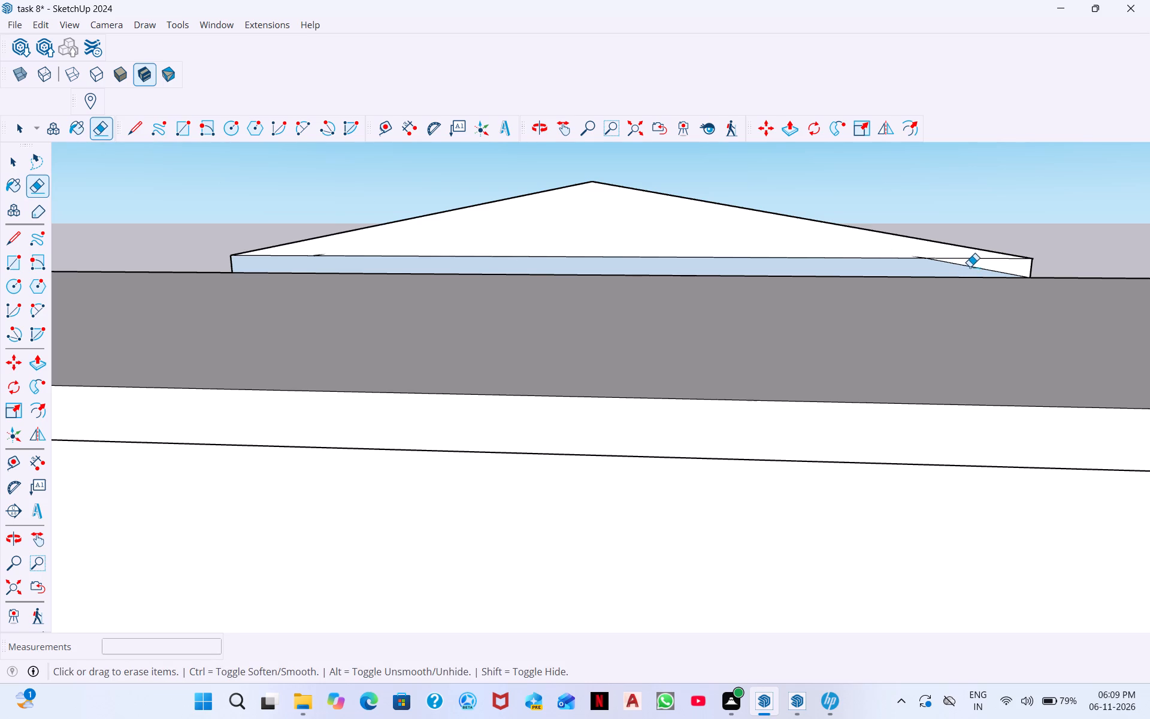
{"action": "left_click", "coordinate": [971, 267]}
Inspect the porch roof's rear strip, front gable and the front walls below it from several angles.
{"action": "scroll", "coordinate": [922, 254], "scroll_direction": "up", "scroll_amount": 10}
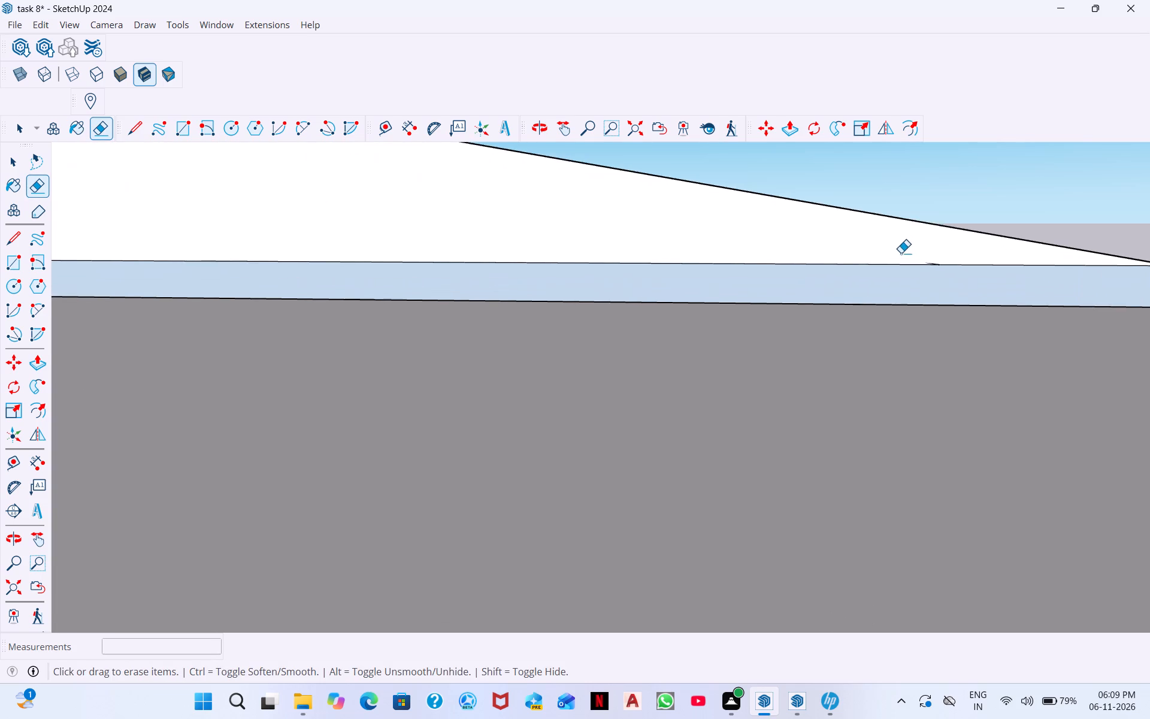
{"action": "scroll", "coordinate": [905, 267], "scroll_direction": "down", "scroll_amount": 11}
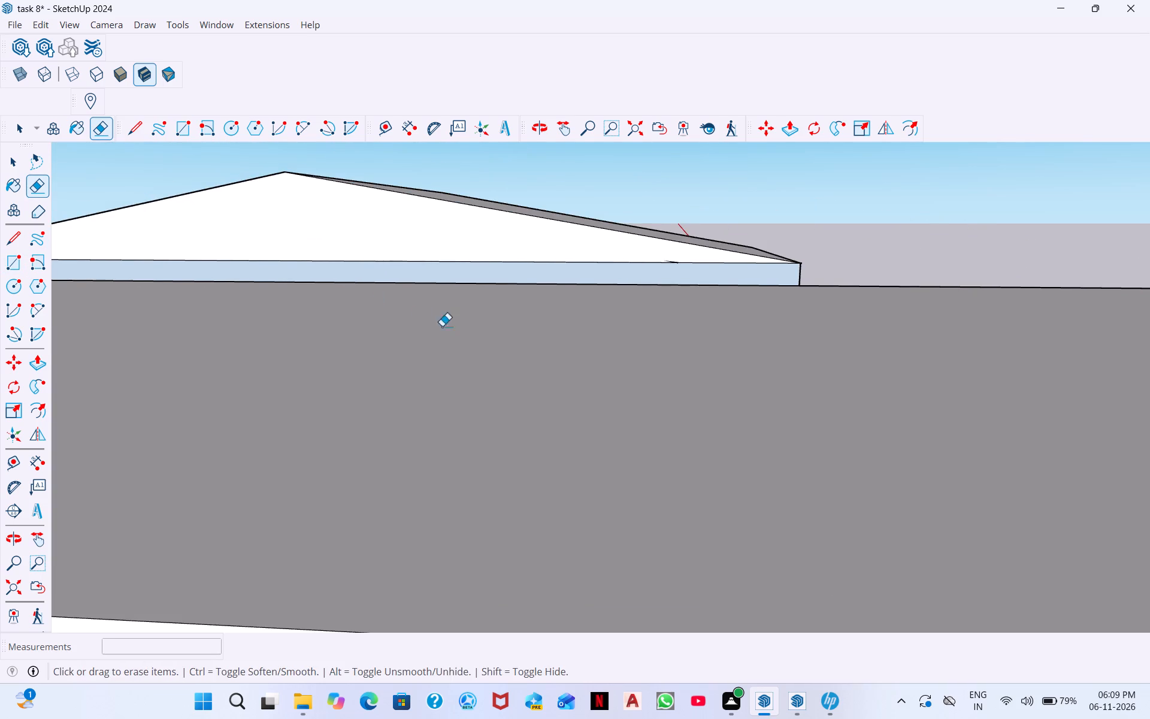
{"action": "scroll", "coordinate": [442, 326], "scroll_direction": "down", "scroll_amount": 1}
{"action": "middle_click_drag", "start_coordinate": [448, 333], "coordinate": [0, 224]}
{"action": "middle_click_drag", "start_coordinate": [1115, 339], "coordinate": [852, 336]}
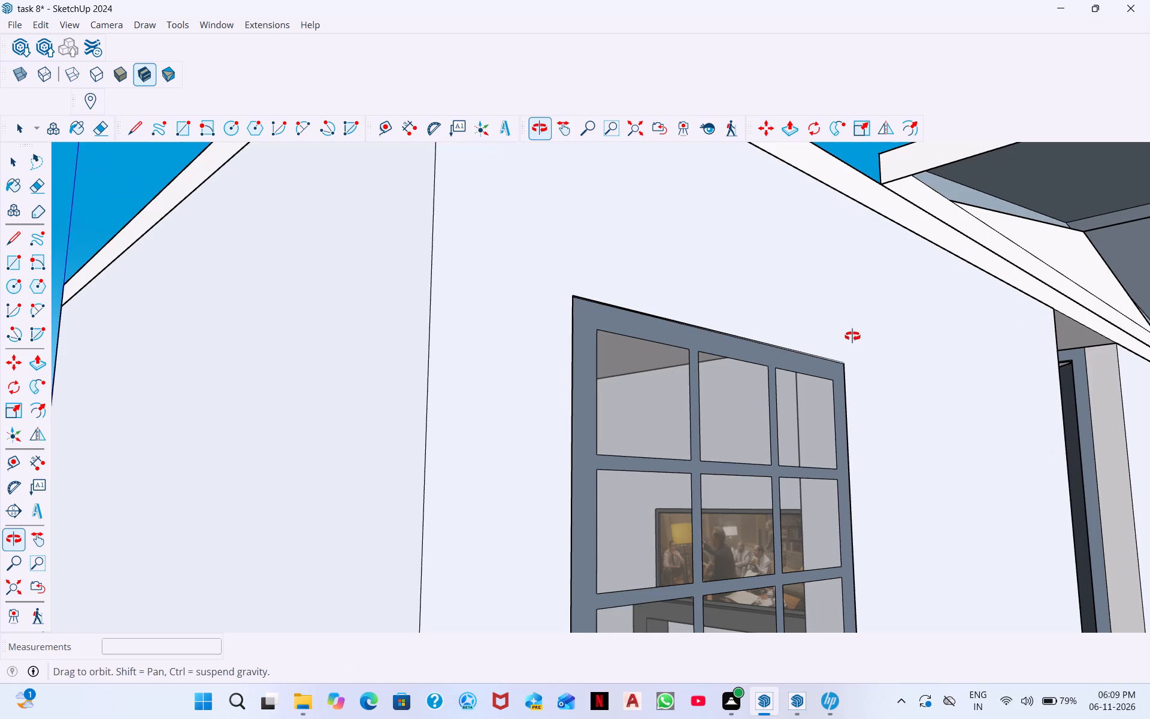
{"action": "middle_click_drag", "start_coordinate": [852, 336], "coordinate": [845, 389]}
{"action": "middle_click_drag", "start_coordinate": [1053, 273], "coordinate": [900, 191]}
{"action": "scroll", "coordinate": [900, 196], "scroll_direction": "down", "scroll_amount": 3}
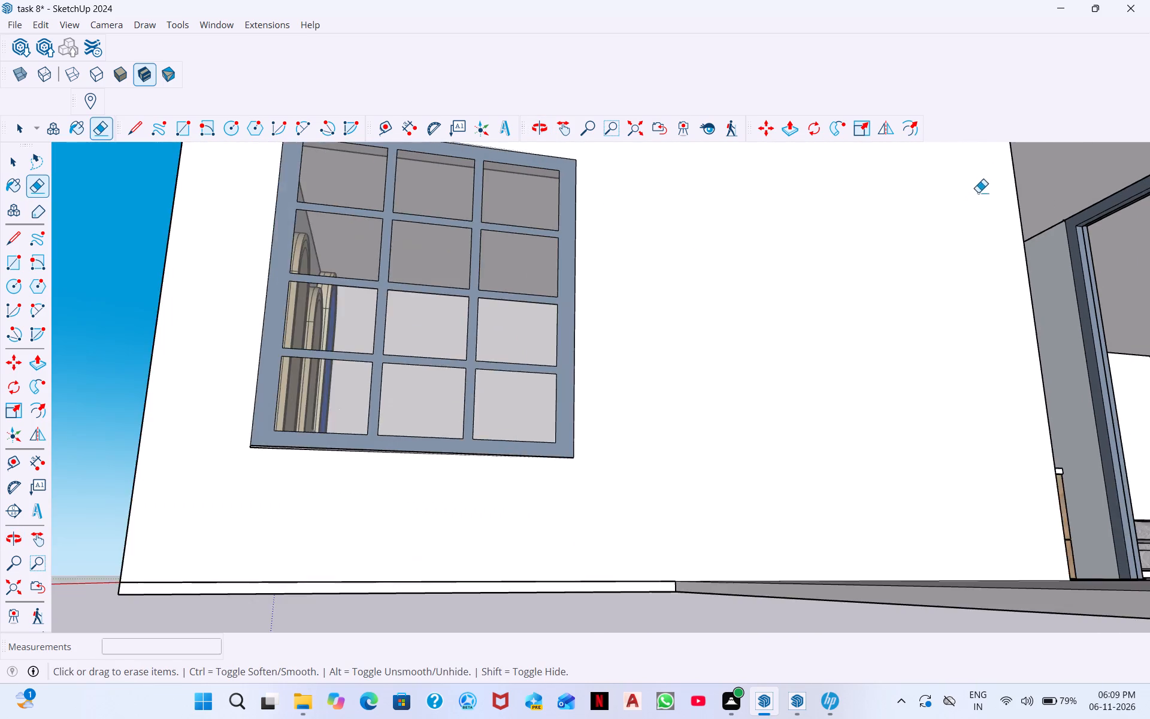
{"action": "scroll", "coordinate": [978, 192], "scroll_direction": "down", "scroll_amount": 9}
{"action": "middle_click_drag", "start_coordinate": [1051, 278], "coordinate": [1039, 365]}
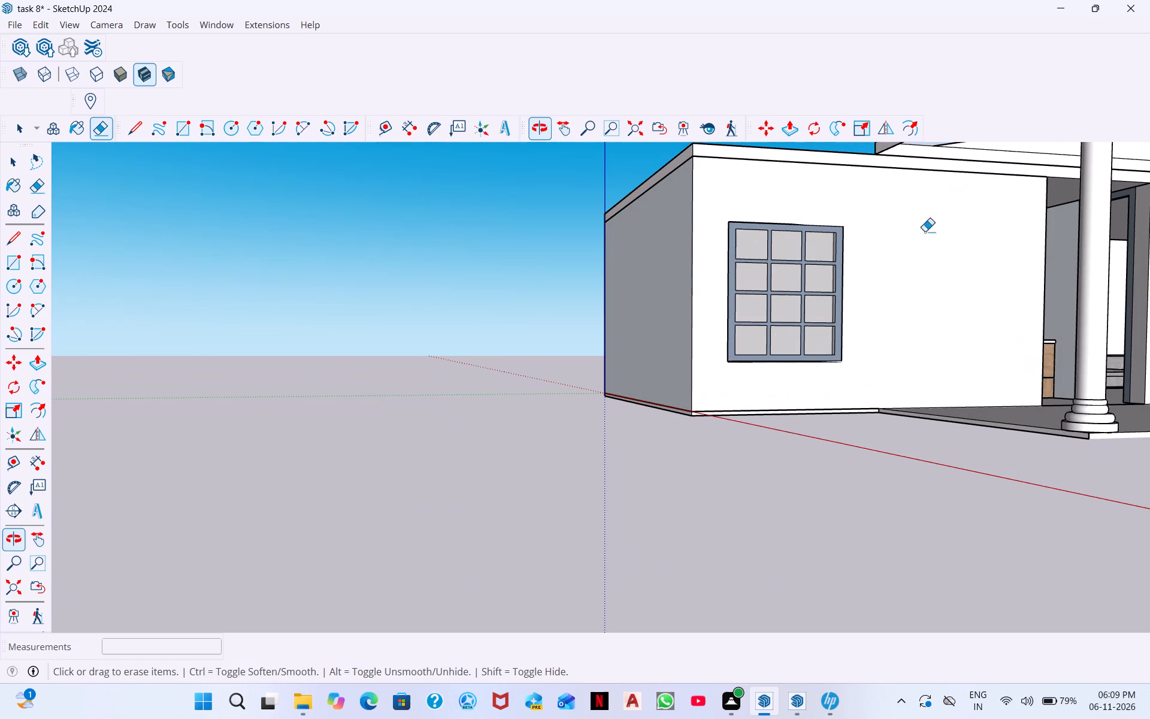
{"action": "middle_click_drag", "start_coordinate": [1093, 258], "coordinate": [992, 333]}
{"action": "middle_click_drag", "start_coordinate": [1080, 212], "coordinate": [1061, 177]}
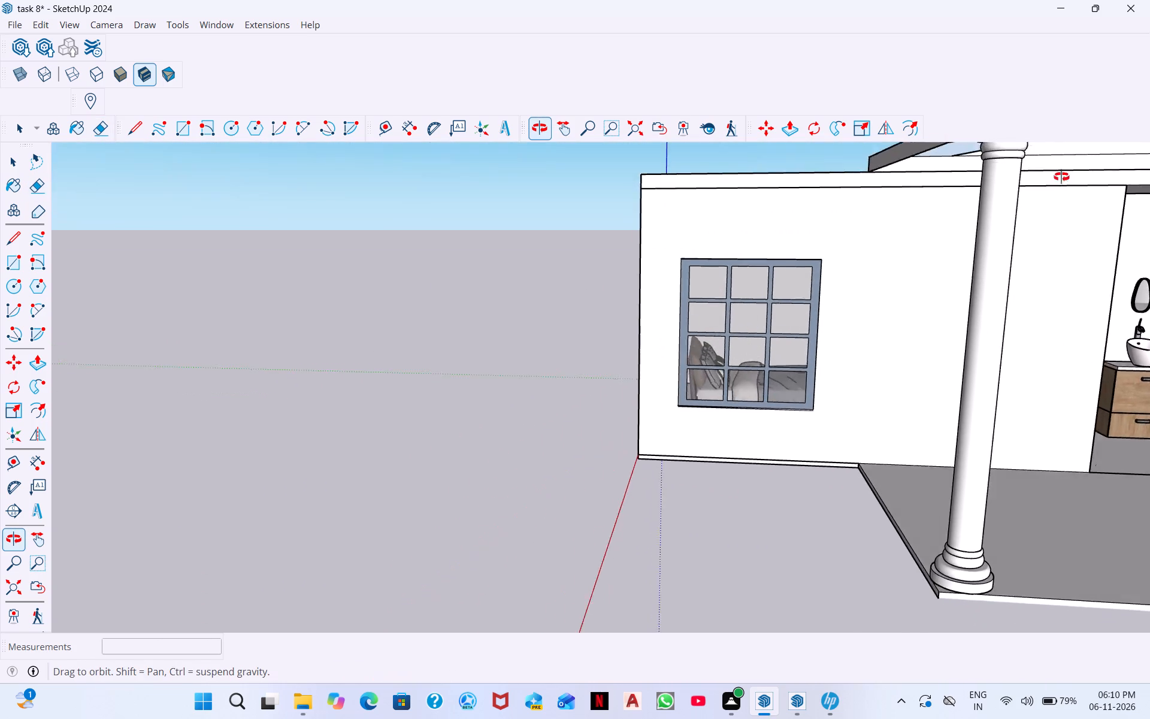
{"action": "middle_click_drag", "start_coordinate": [1061, 177], "coordinate": [980, 215]}
{"action": "scroll", "coordinate": [1015, 176], "scroll_direction": "up", "scroll_amount": 7}
{"action": "middle_click", "coordinate": [1074, 189]}
{"action": "scroll", "coordinate": [1074, 189], "scroll_direction": "down", "scroll_amount": 5}
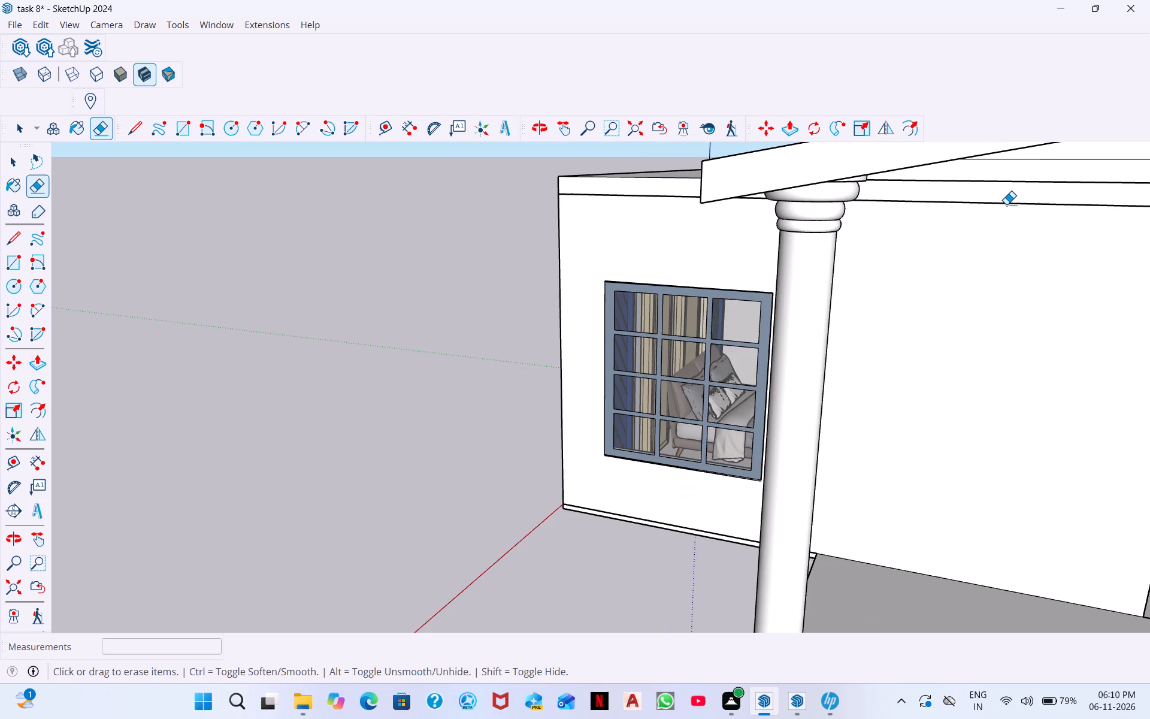
{"action": "scroll", "coordinate": [1006, 204], "scroll_direction": "down", "scroll_amount": 1}
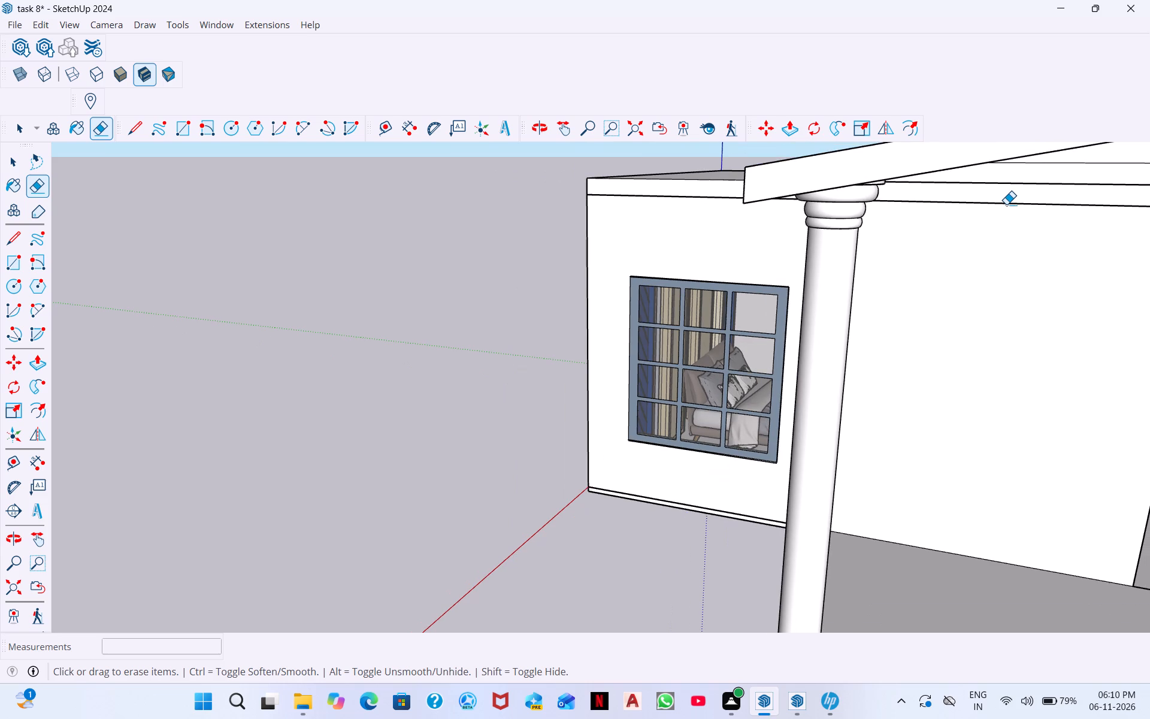
{"action": "middle_click_drag", "start_coordinate": [1028, 183], "coordinate": [983, 131]}
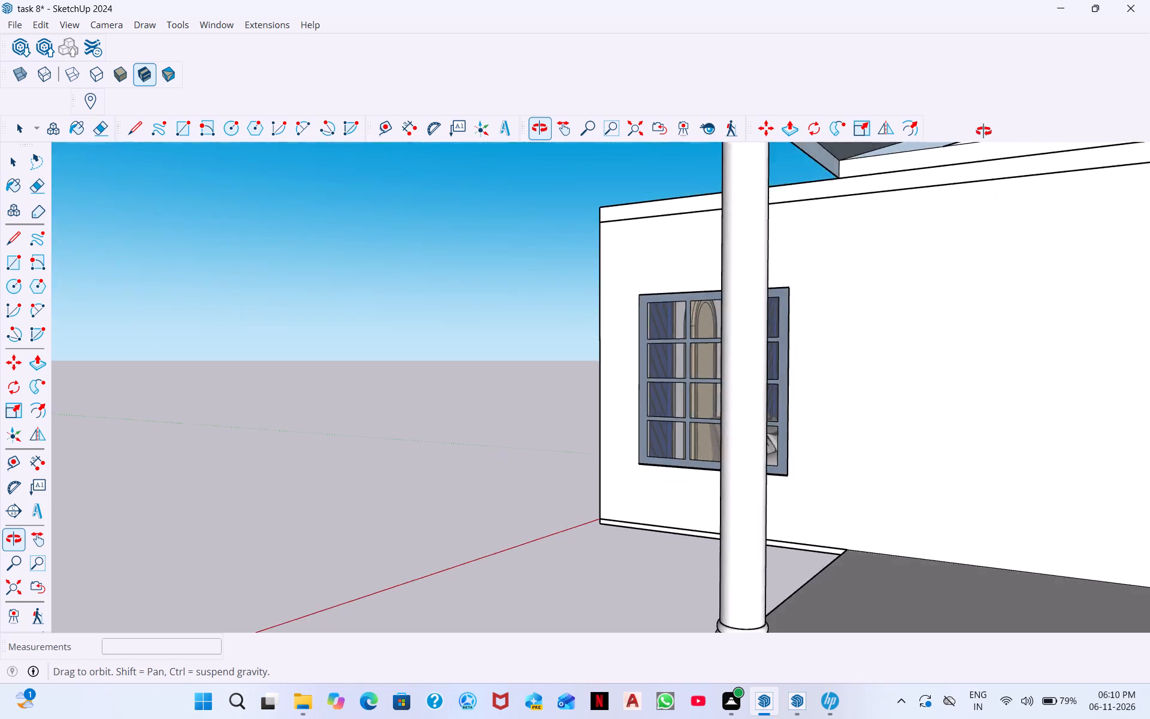
{"action": "middle_click_drag", "start_coordinate": [983, 131], "coordinate": [988, 181]}
{"action": "scroll", "coordinate": [989, 182], "scroll_direction": "down", "scroll_amount": 3}
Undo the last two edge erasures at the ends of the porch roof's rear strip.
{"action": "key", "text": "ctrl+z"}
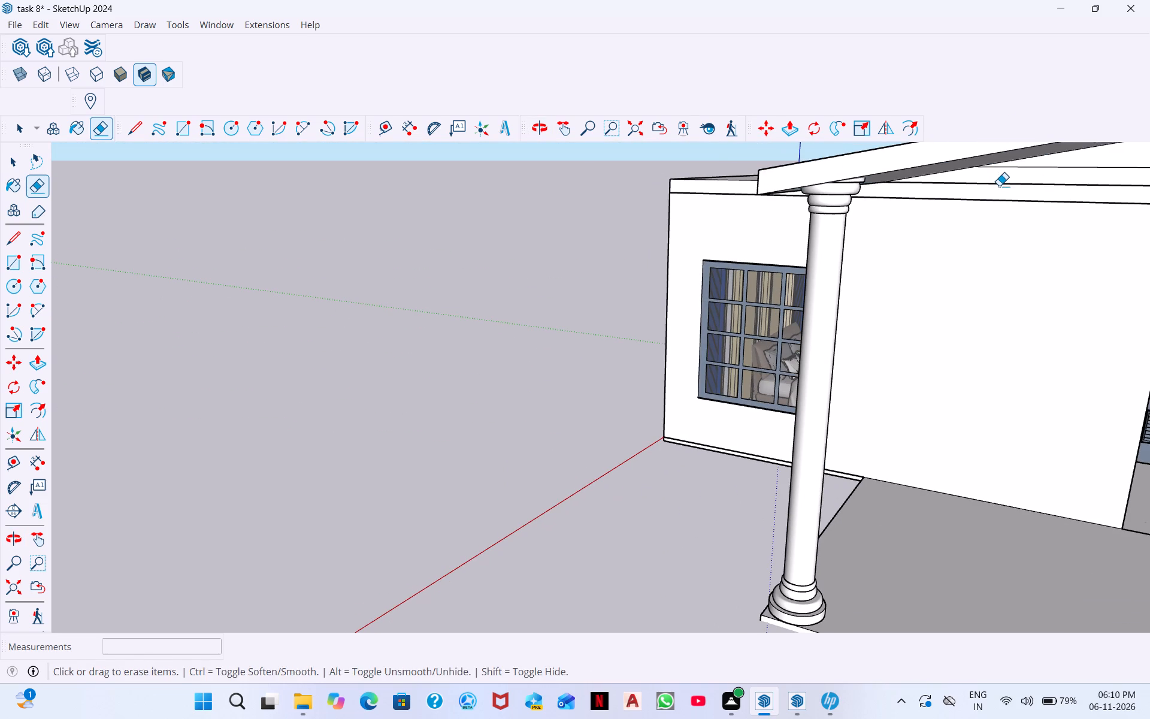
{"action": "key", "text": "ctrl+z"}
Examine the house from the front round to the back, ending at the porch roof's rear gable above the slab.
{"action": "middle_click_drag", "start_coordinate": [1037, 222], "coordinate": [1043, 135]}
{"action": "scroll", "coordinate": [1040, 177], "scroll_direction": "down", "scroll_amount": 6}
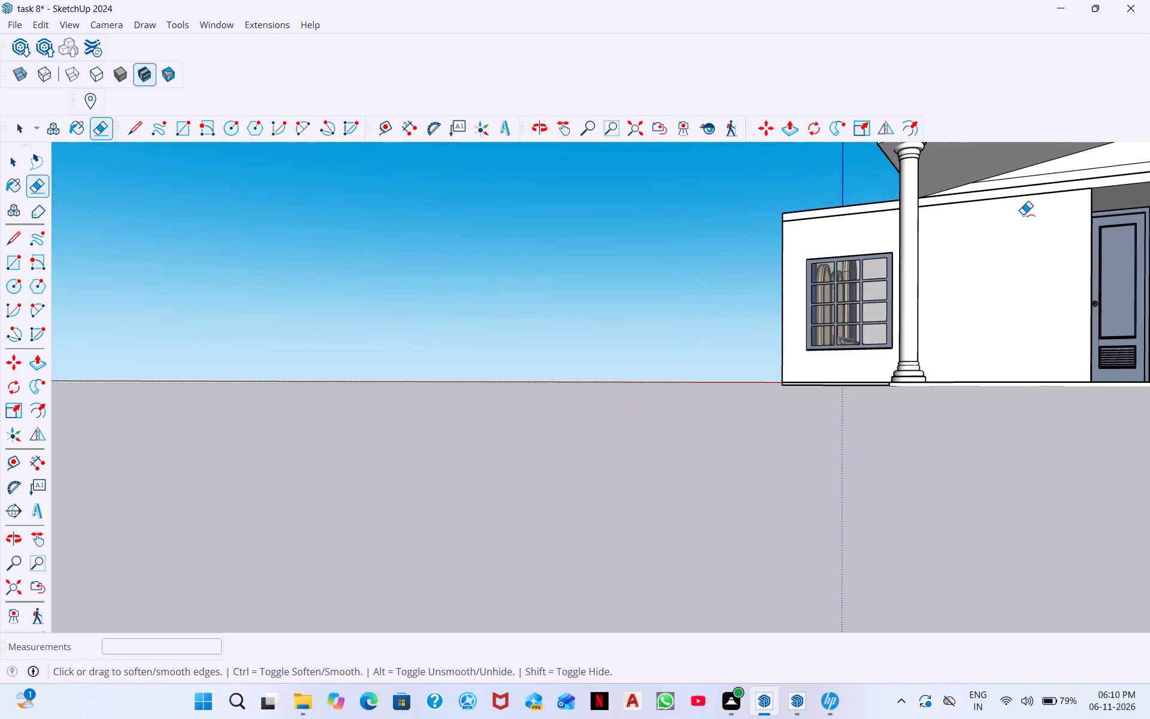
{"action": "middle_click_drag", "start_coordinate": [1023, 228], "coordinate": [1149, 286]}
{"action": "middle_click_drag", "start_coordinate": [1089, 262], "coordinate": [1149, 285]}
{"action": "middle_click_drag", "start_coordinate": [562, 243], "coordinate": [900, 292]}
{"action": "middle_click_drag", "start_coordinate": [587, 199], "coordinate": [966, 238]}
{"action": "middle_click_drag", "start_coordinate": [537, 178], "coordinate": [601, 141]}
{"action": "middle_click_drag", "start_coordinate": [556, 167], "coordinate": [568, 132]}
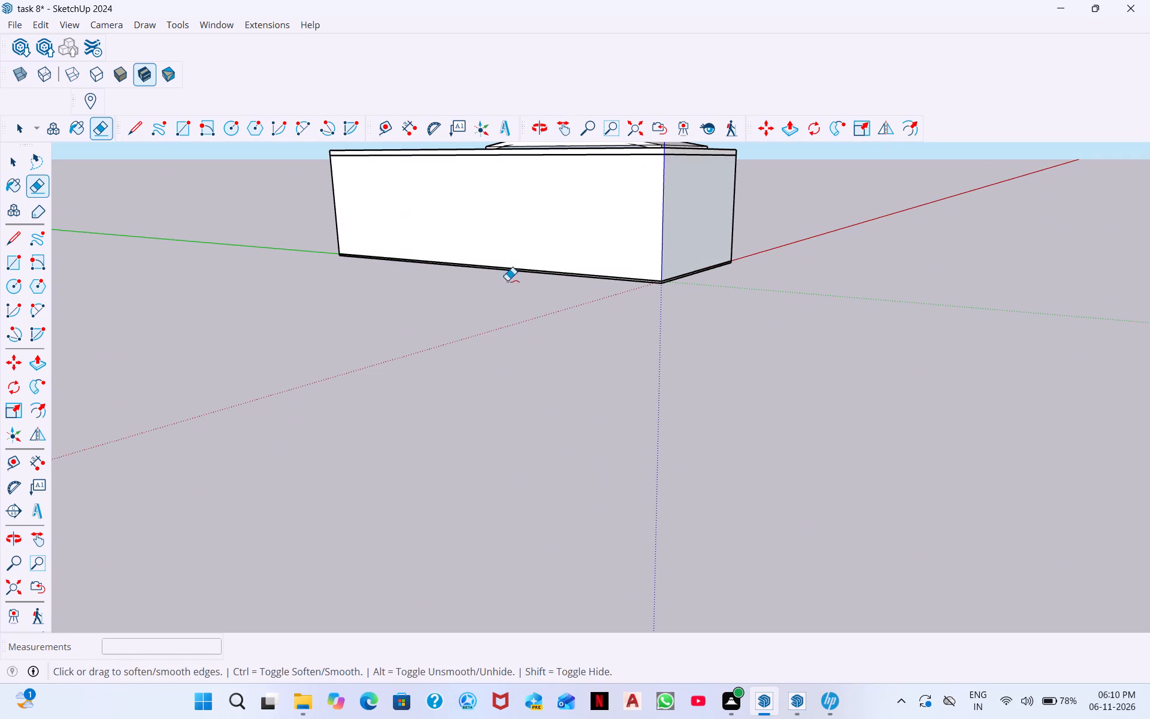
{"action": "middle_click_drag", "start_coordinate": [510, 295], "coordinate": [568, 454]}
{"action": "middle_click_drag", "start_coordinate": [540, 265], "coordinate": [563, 301]}
{"action": "middle_click_drag", "start_coordinate": [535, 245], "coordinate": [538, 147]}
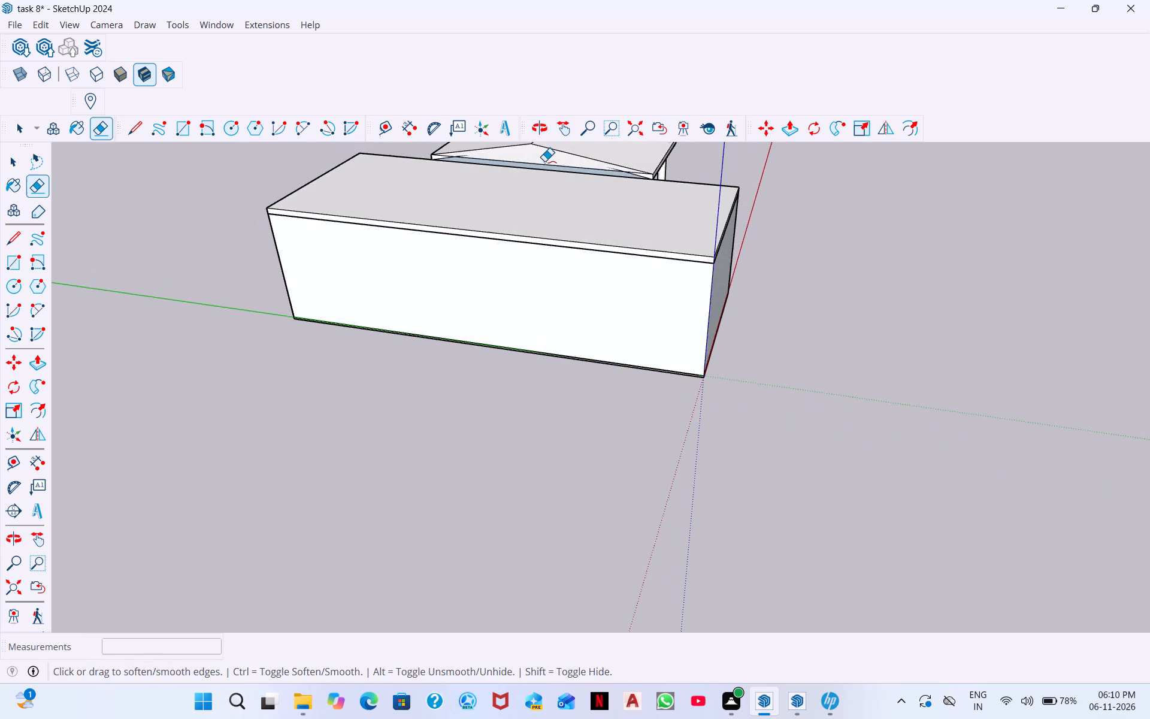
{"action": "scroll", "coordinate": [535, 163], "scroll_direction": "up", "scroll_amount": 7}
{"action": "middle_click_drag", "start_coordinate": [495, 209], "coordinate": [495, 141]}
{"action": "scroll", "coordinate": [287, 144], "scroll_direction": "up", "scroll_amount": 3}
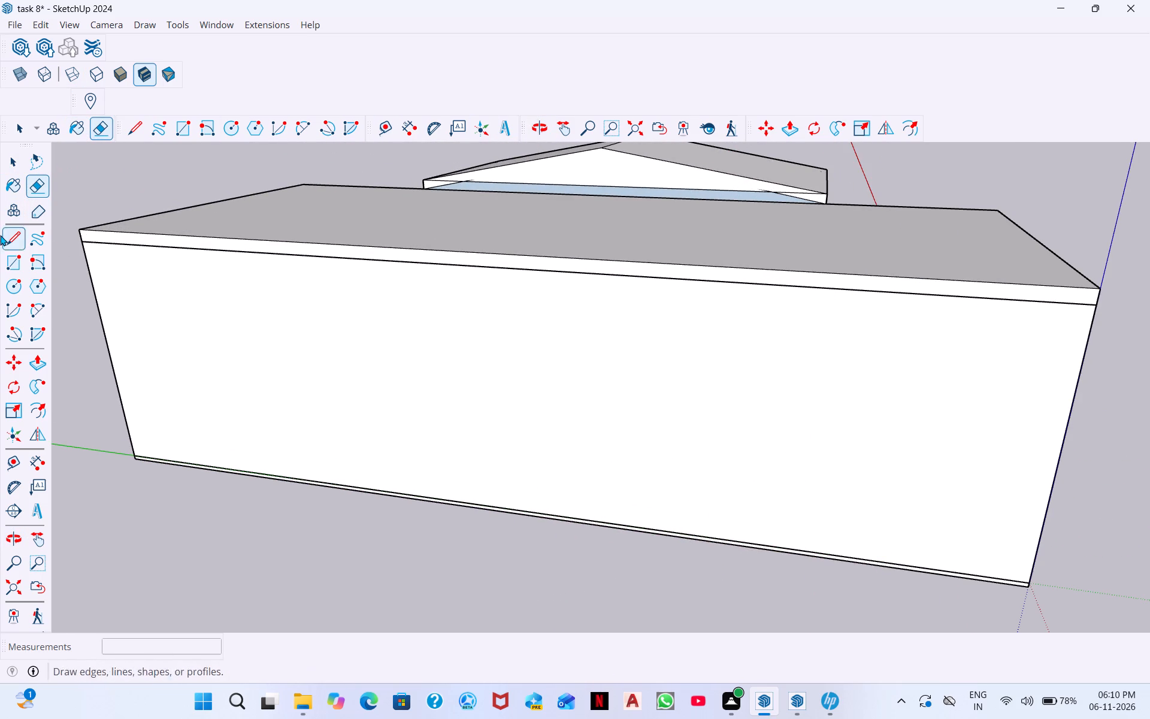
Draw a rectangle about 21' 5" by 3' 7" between opposite corners of the strip below the porch roof's rear gable.
{"action": "left_click", "coordinate": [10, 272]}
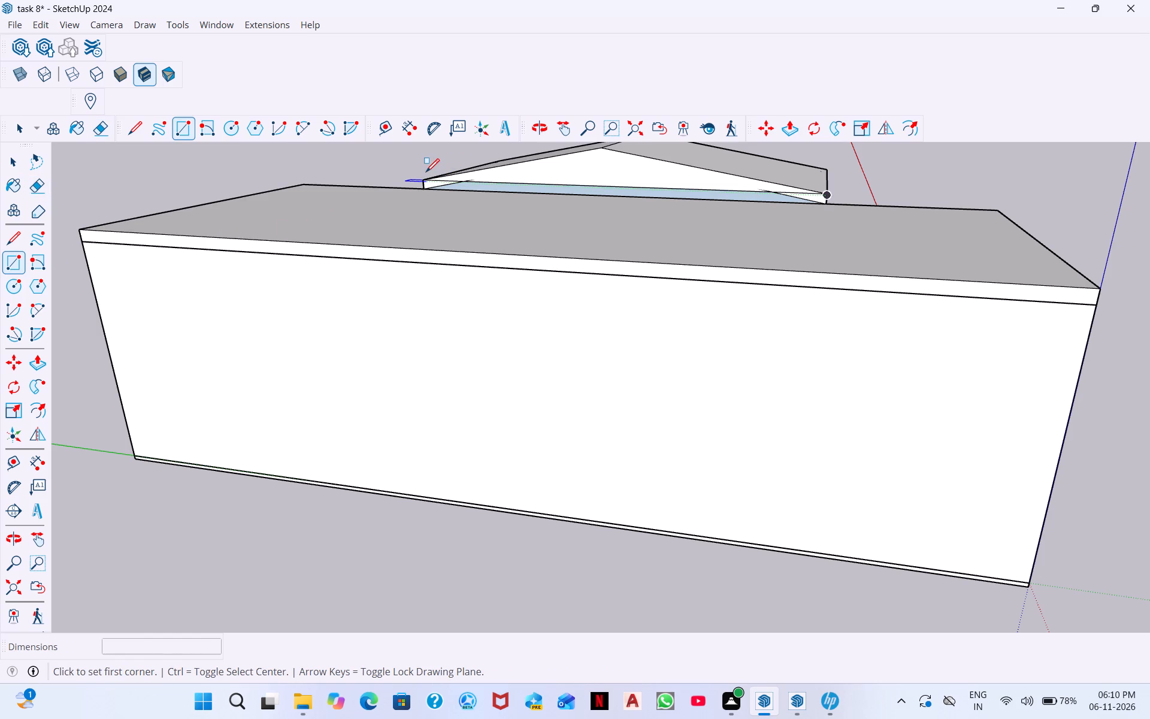
{"action": "left_click", "coordinate": [426, 177]}
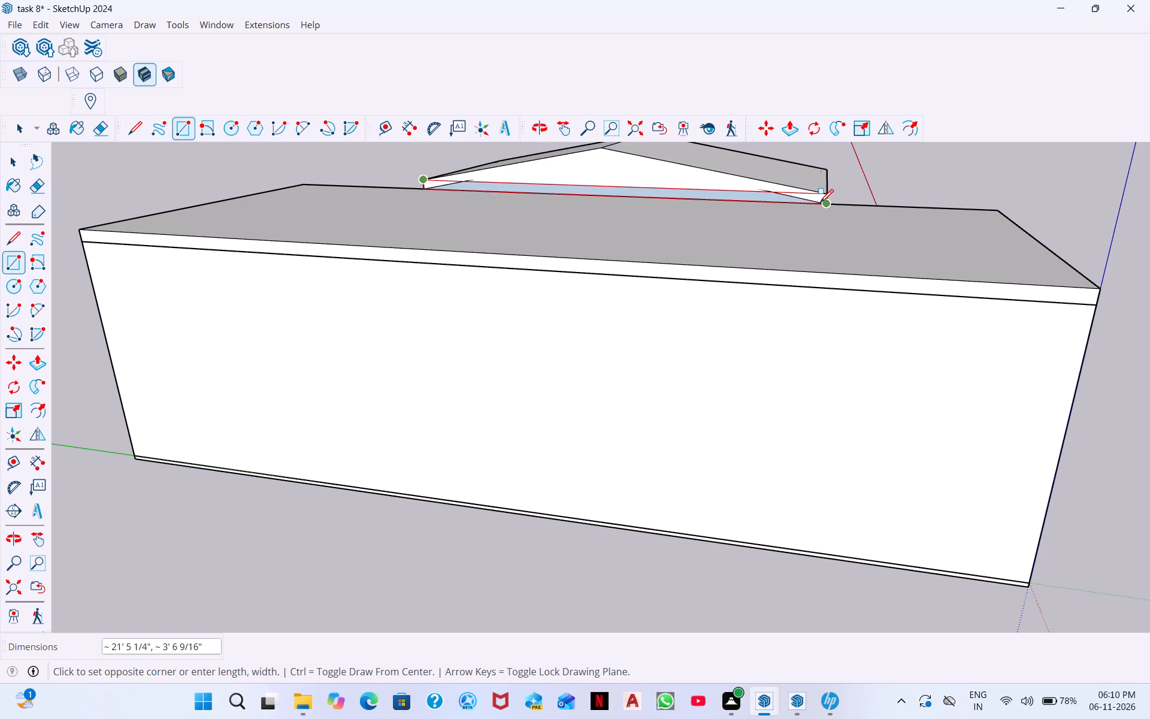
{"action": "left_click", "coordinate": [828, 203]}
Examine the strip below the porch roof's rear gable, the side of the house and the front porch from several angles.
{"action": "scroll", "coordinate": [709, 184], "scroll_direction": "down", "scroll_amount": 2}
{"action": "scroll", "coordinate": [424, 186], "scroll_direction": "up", "scroll_amount": 3}
{"action": "scroll", "coordinate": [589, 200], "scroll_direction": "up", "scroll_amount": 4}
{"action": "scroll", "coordinate": [457, 162], "scroll_direction": "up", "scroll_amount": 2}
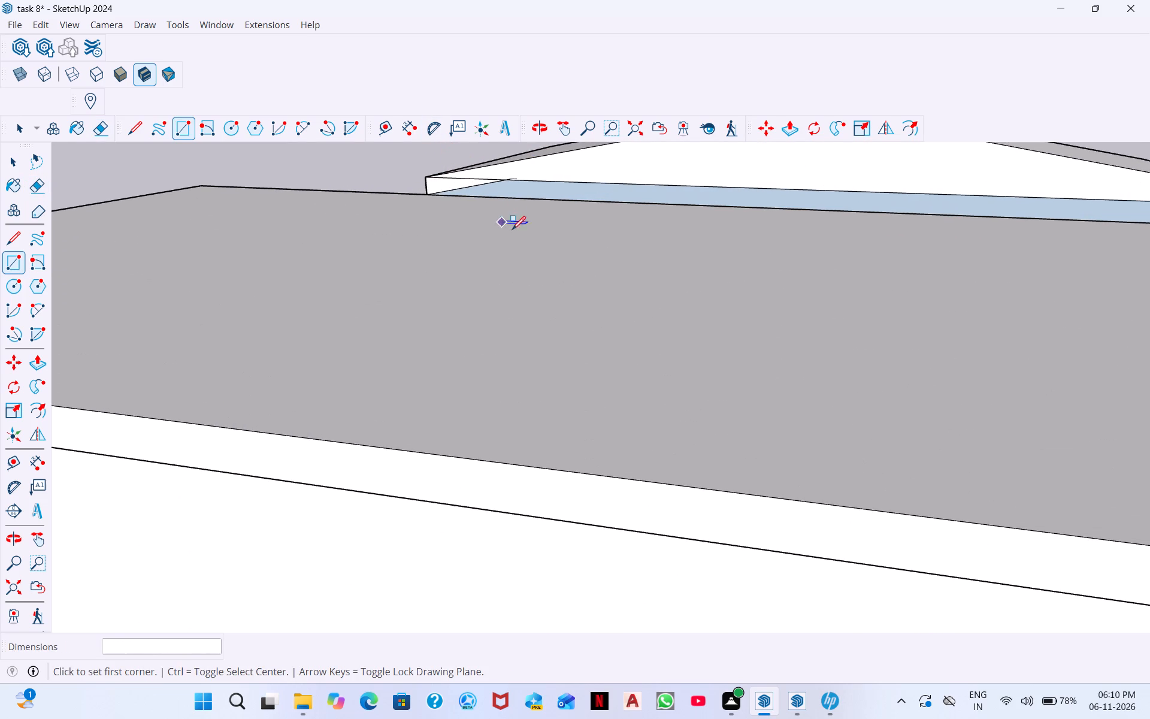
{"action": "scroll", "coordinate": [705, 253], "scroll_direction": "down", "scroll_amount": 7}
{"action": "middle_click_drag", "start_coordinate": [830, 322], "coordinate": [571, 248]}
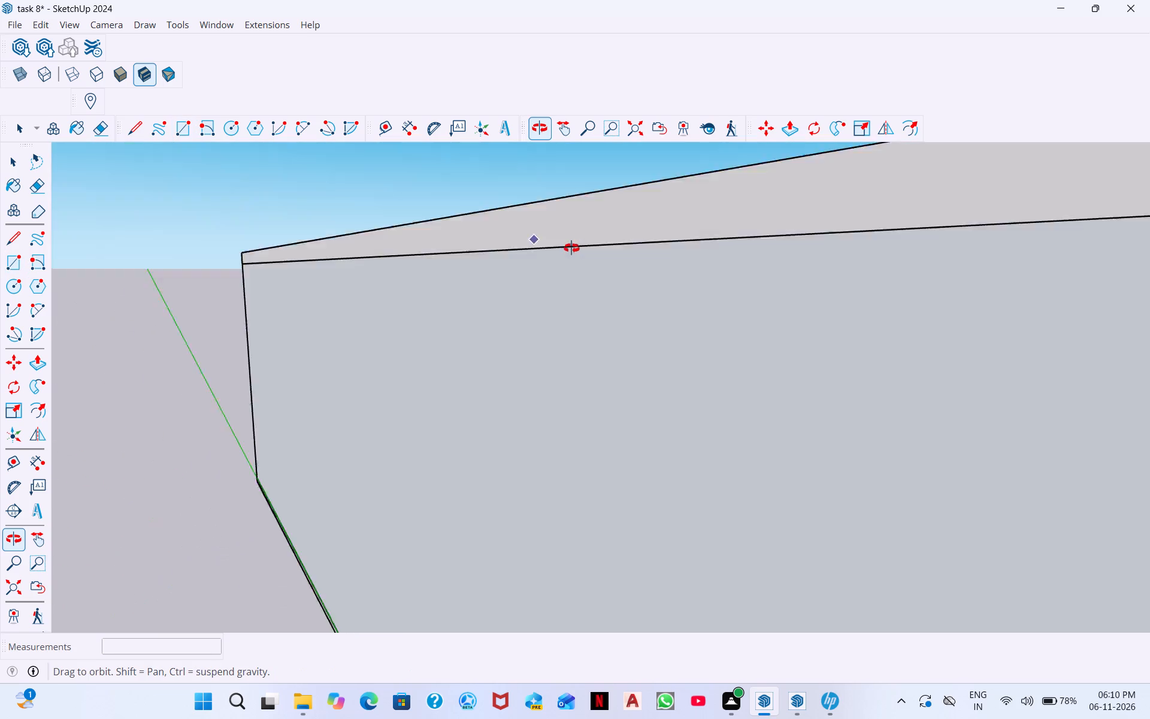
{"action": "middle_click_drag", "start_coordinate": [571, 248], "coordinate": [444, 403]}
{"action": "scroll", "coordinate": [556, 344], "scroll_direction": "up", "scroll_amount": 1}
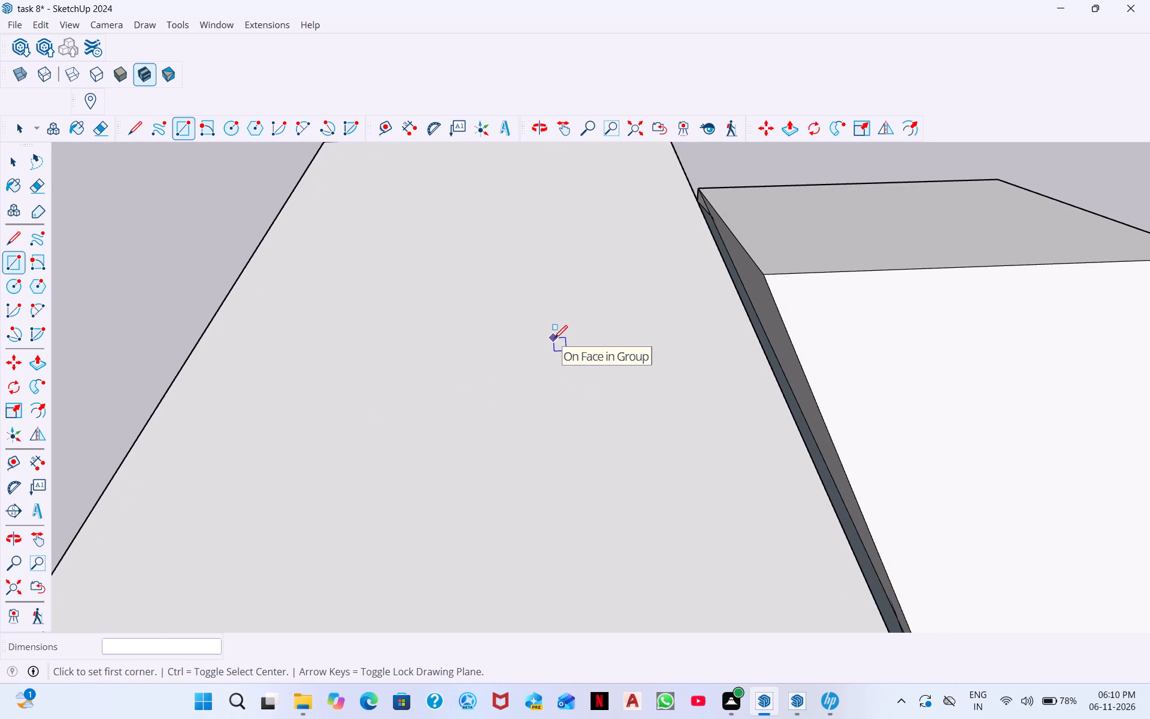
{"action": "scroll", "coordinate": [554, 339], "scroll_direction": "up", "scroll_amount": 1}
{"action": "middle_click_drag", "start_coordinate": [800, 257], "coordinate": [787, 261]}
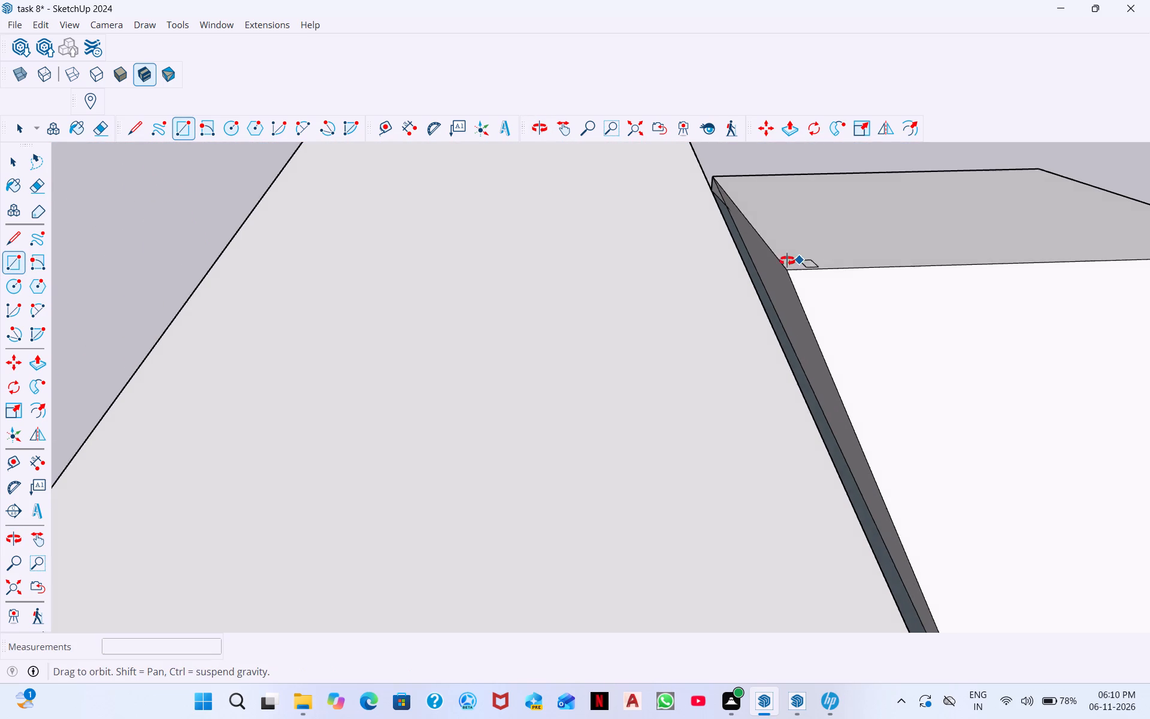
{"action": "middle_click_drag", "start_coordinate": [787, 261], "coordinate": [634, 206]}
{"action": "scroll", "coordinate": [638, 219], "scroll_direction": "down", "scroll_amount": 8}
{"action": "middle_click_drag", "start_coordinate": [739, 342], "coordinate": [555, 255]}
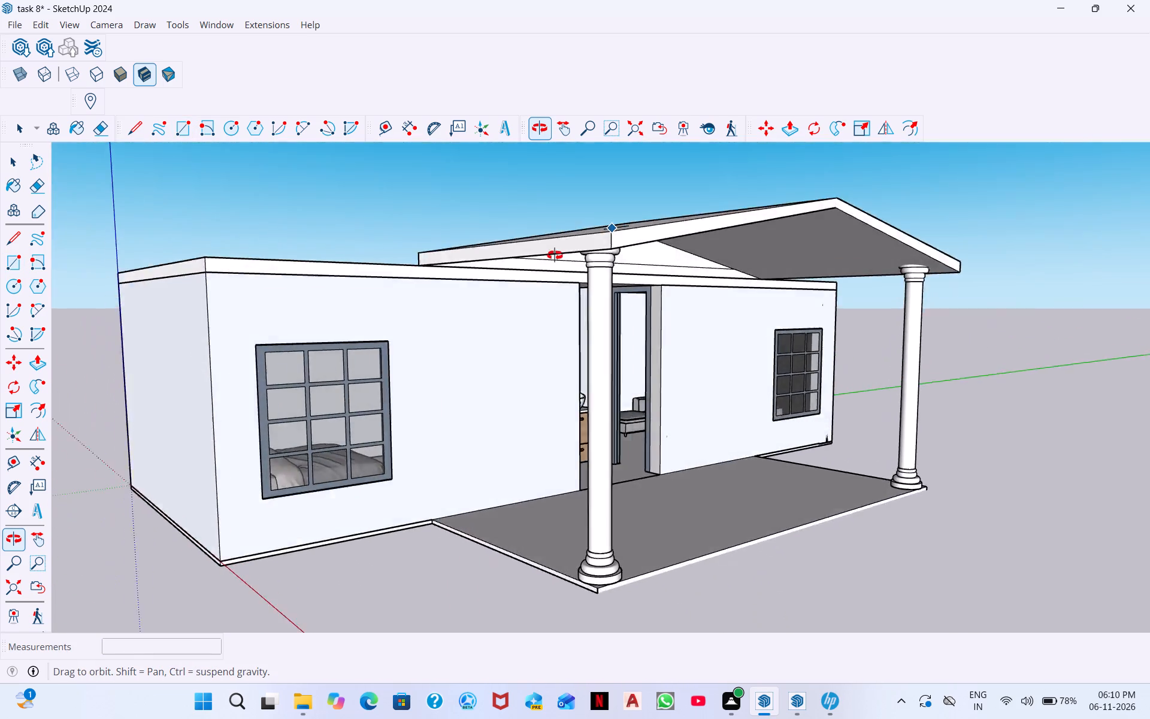
{"action": "middle_click_drag", "start_coordinate": [555, 255], "coordinate": [485, 397]}
{"action": "scroll", "coordinate": [602, 417], "scroll_direction": "down", "scroll_amount": 2}
{"action": "middle_click_drag", "start_coordinate": [670, 443], "coordinate": [644, 337]}
{"action": "middle_click_drag", "start_coordinate": [548, 481], "coordinate": [545, 492]}
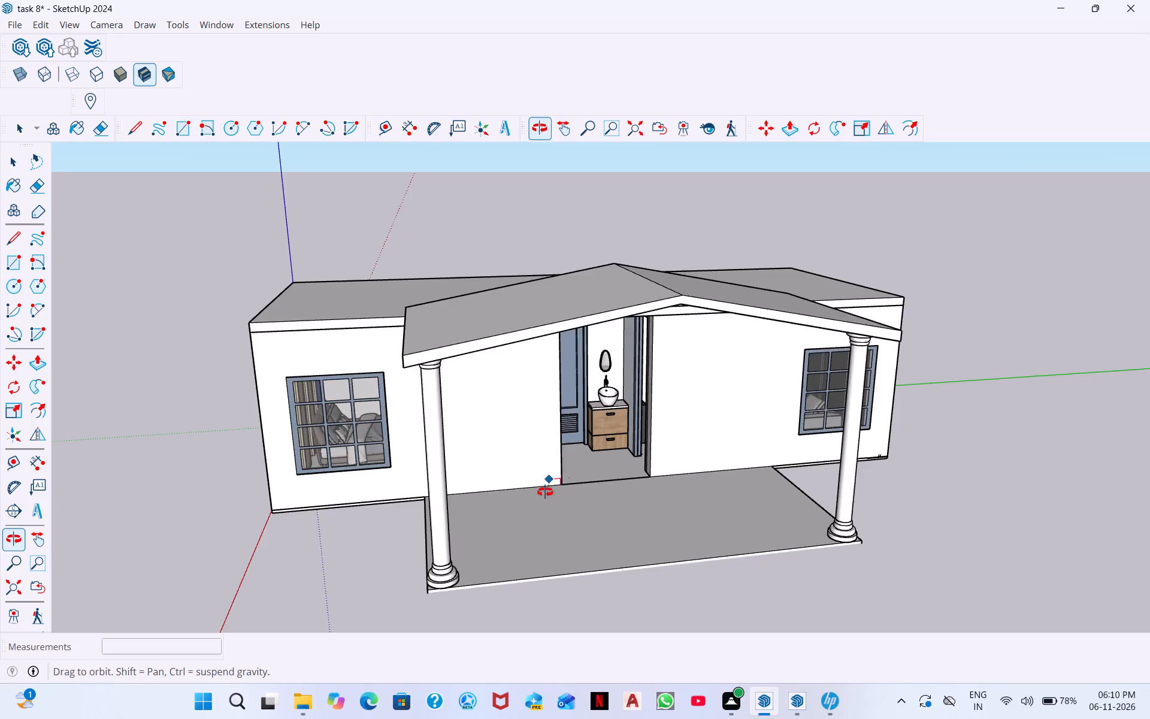
{"action": "middle_click_drag", "start_coordinate": [545, 492], "coordinate": [556, 542]}
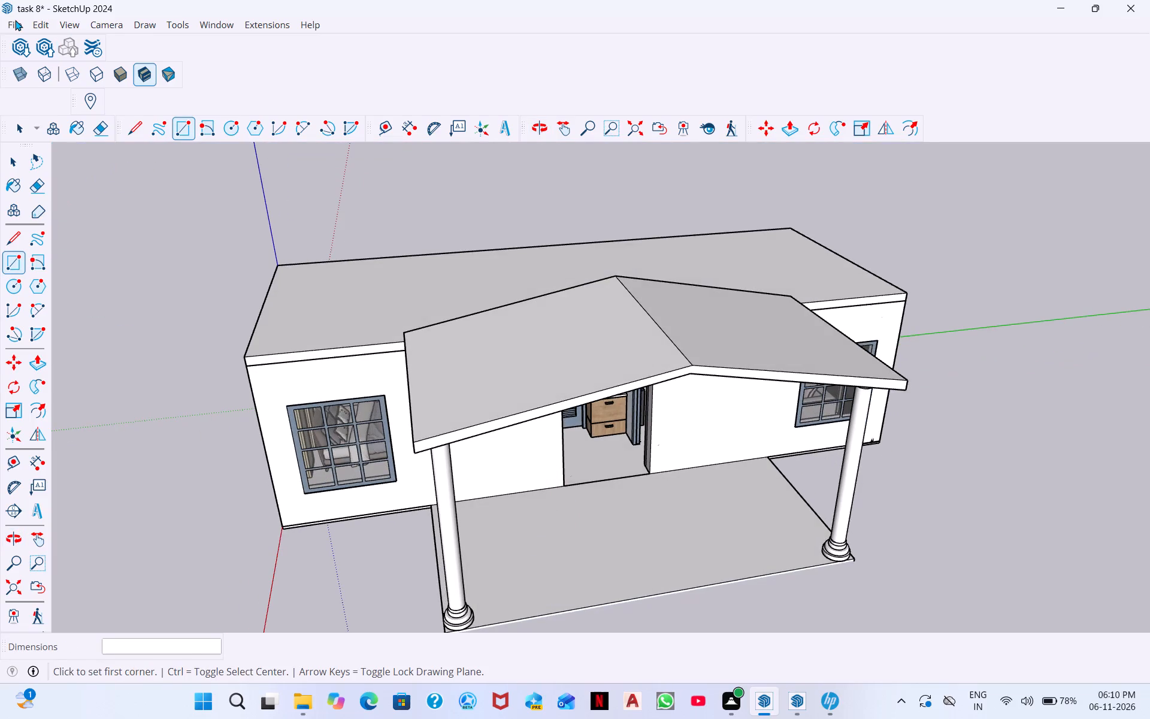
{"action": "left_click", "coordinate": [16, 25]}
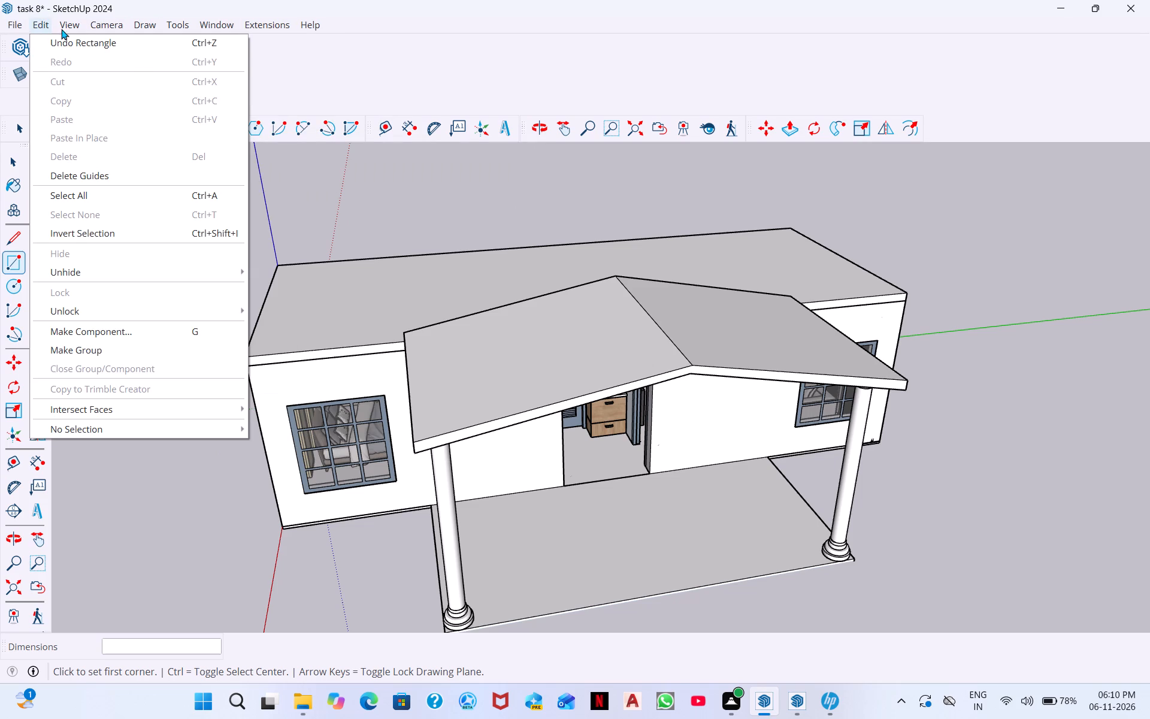
Search 3D Warehouse for "roof top design".
{"action": "double_click", "coordinate": [66, 7]}
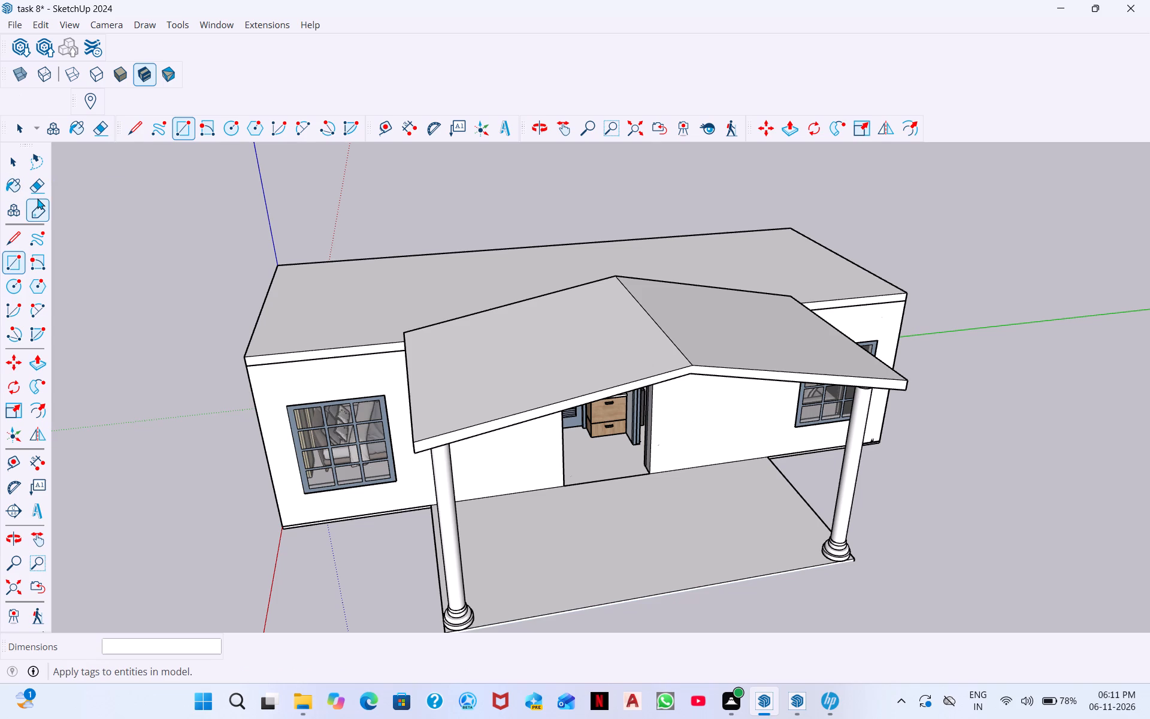
{"action": "left_click", "coordinate": [25, 49]}
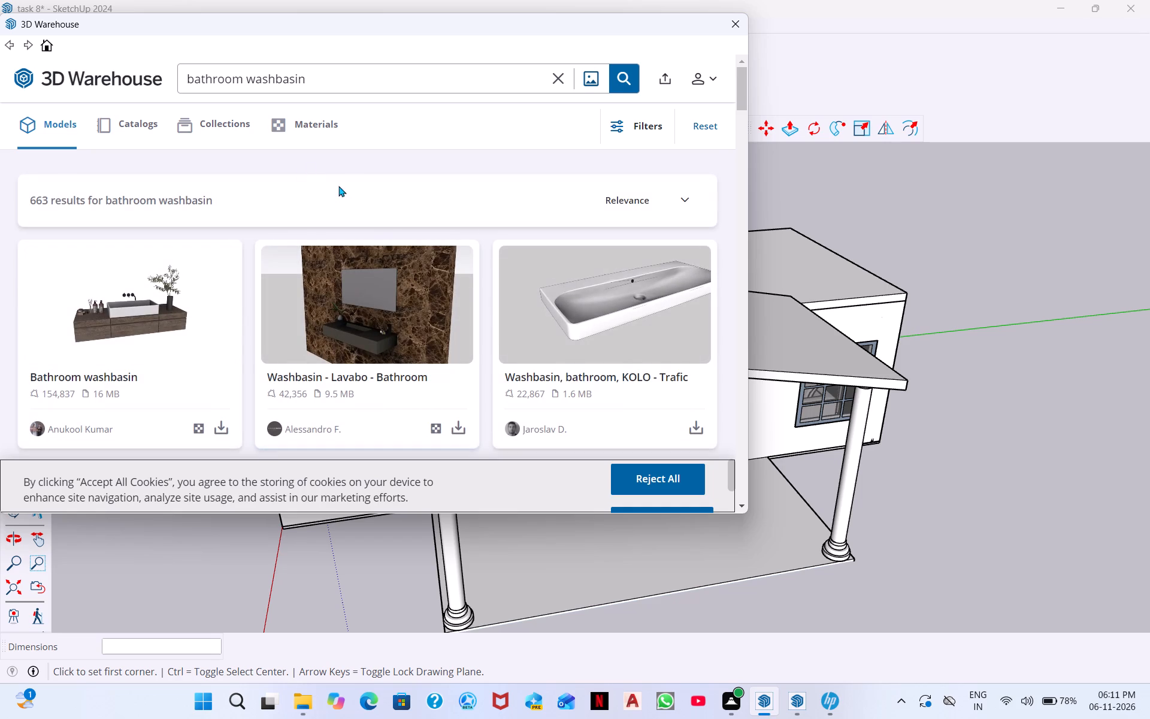
{"action": "scroll", "coordinate": [303, 167], "scroll_direction": "down", "scroll_amount": 1}
{"action": "left_click", "coordinate": [284, 80]}
{"action": "left_click_drag", "start_coordinate": [336, 92], "coordinate": [159, 67]}
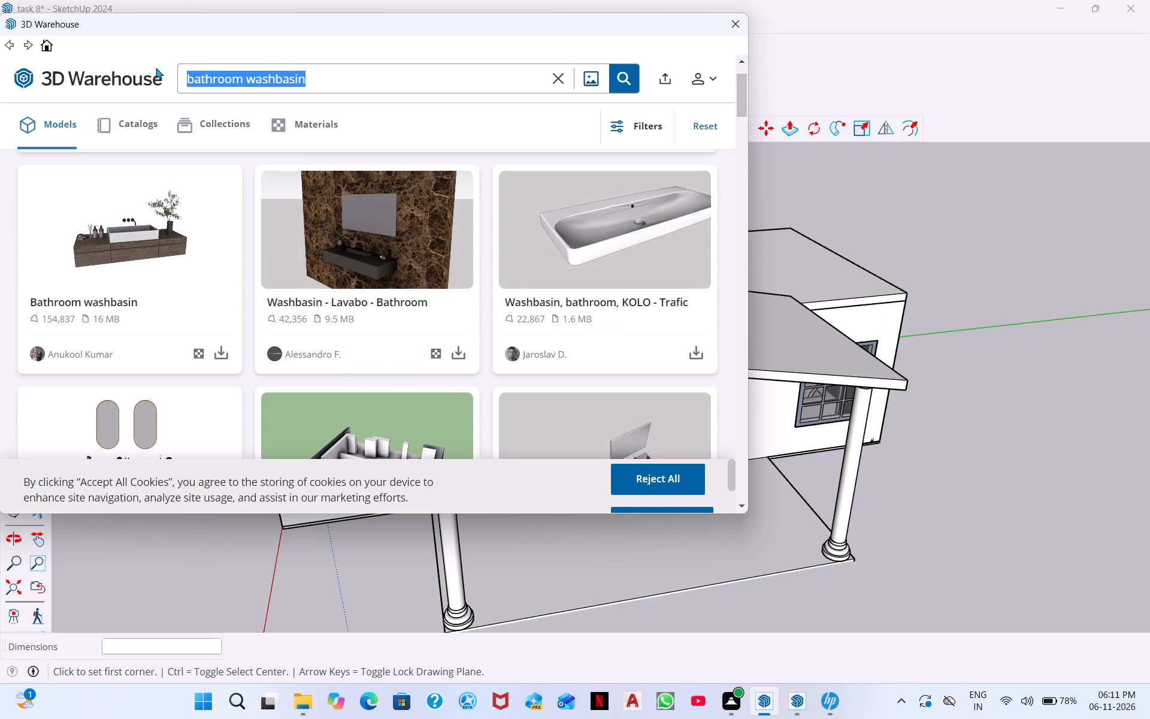
{"action": "key", "text": "BackSpace"}
{"action": "type", "text": "roo"}
{"action": "type", "text": "f"}
{"action": "key", "text": "space"}
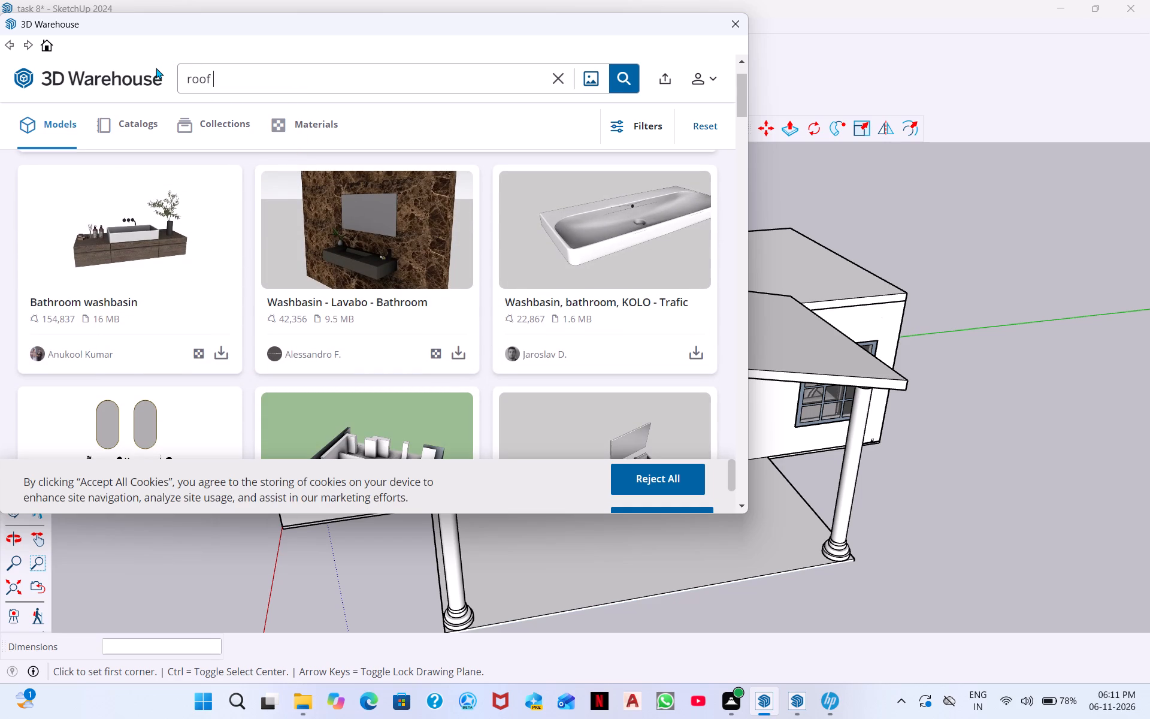
{"action": "type", "text": "tp"}
{"action": "key", "text": "BackSpace"}
{"action": "type", "text": "op design"}
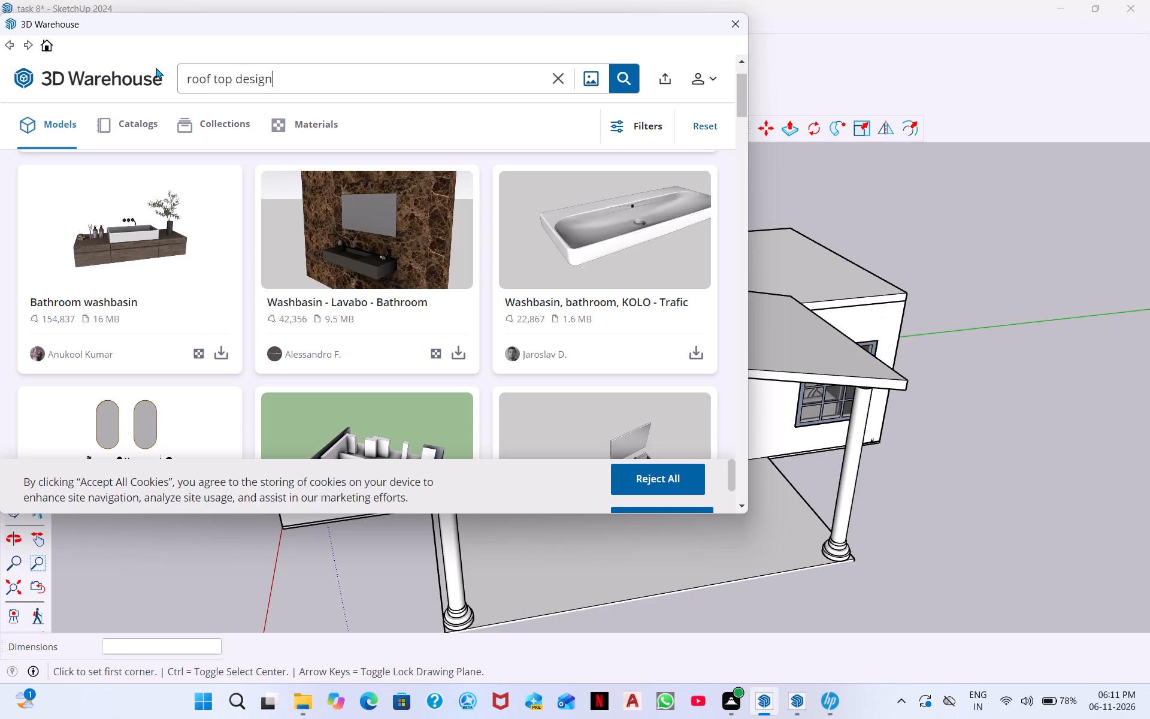
{"action": "key", "text": "Return"}
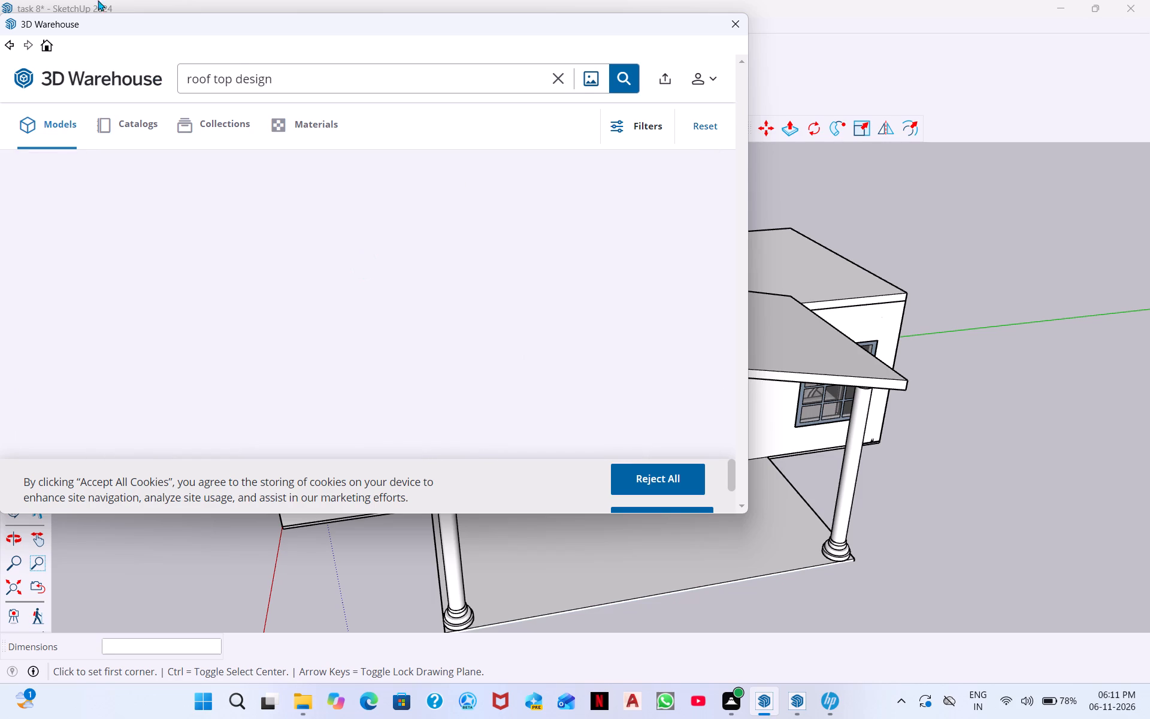
Browse the roof top design models for a suitable roof, clear the search text, and close 3D Warehouse.
{"action": "scroll", "coordinate": [476, 380], "scroll_direction": "down", "scroll_amount": 4}
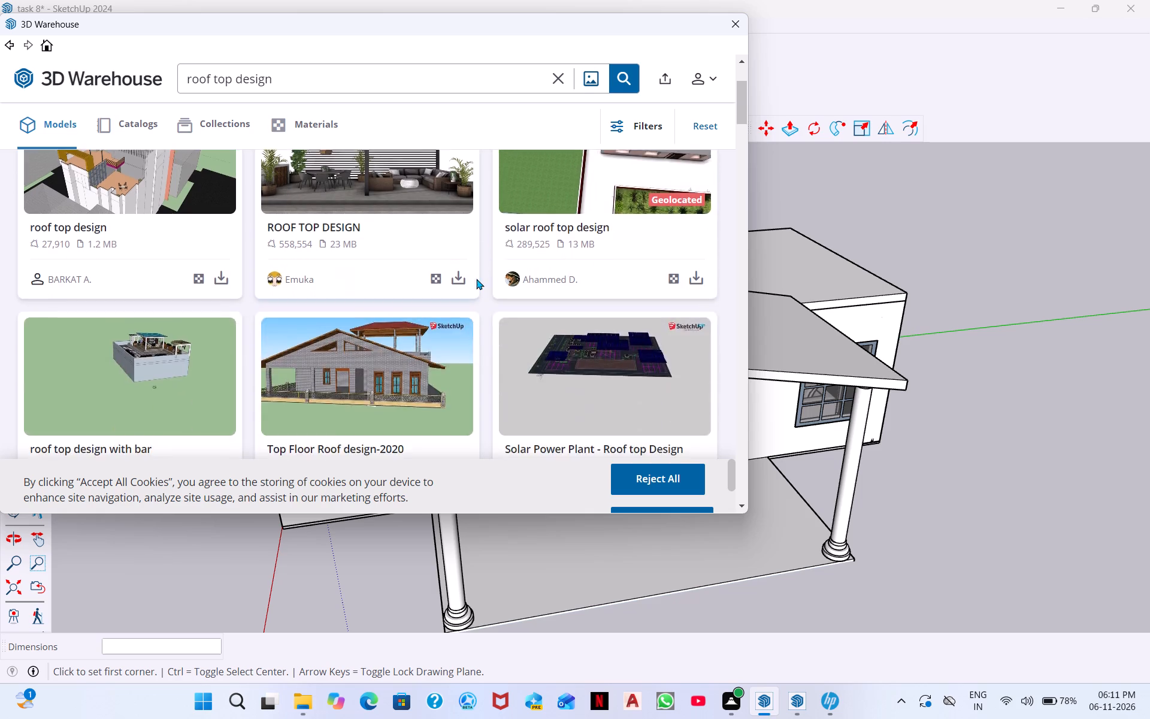
{"action": "scroll", "coordinate": [476, 279], "scroll_direction": "down", "scroll_amount": 2}
{"action": "scroll", "coordinate": [265, 286], "scroll_direction": "down", "scroll_amount": 3}
{"action": "scroll", "coordinate": [388, 281], "scroll_direction": "down", "scroll_amount": 4}
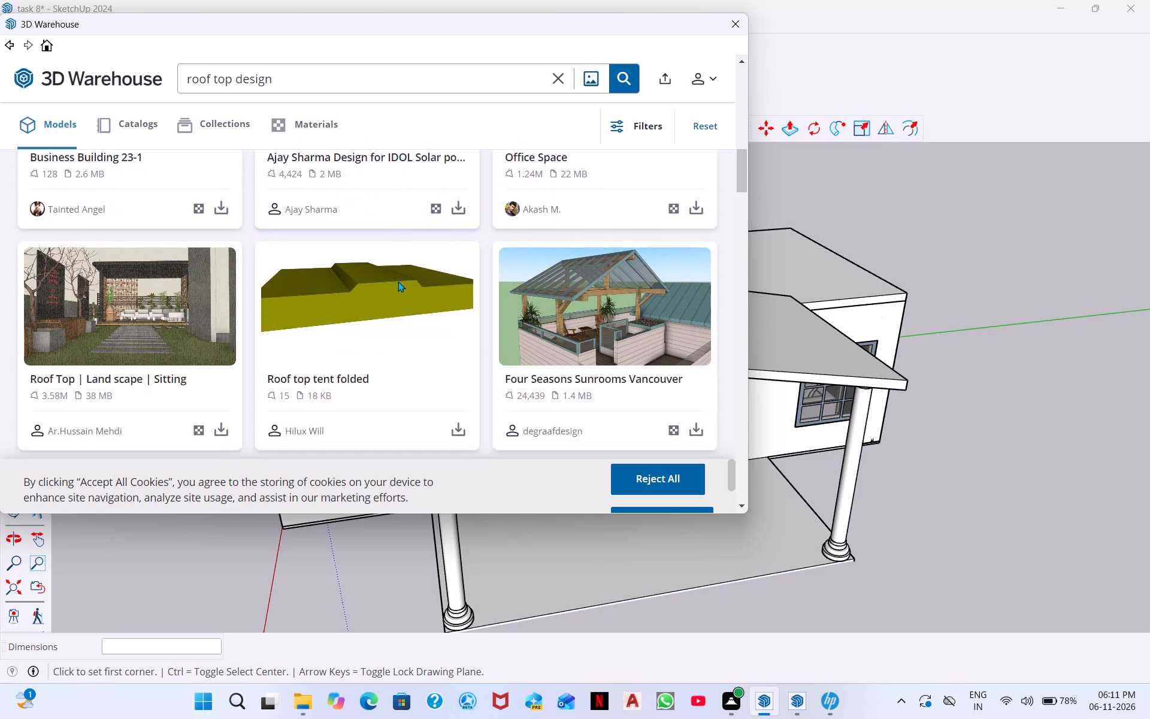
{"action": "scroll", "coordinate": [364, 262], "scroll_direction": "down", "scroll_amount": 2}
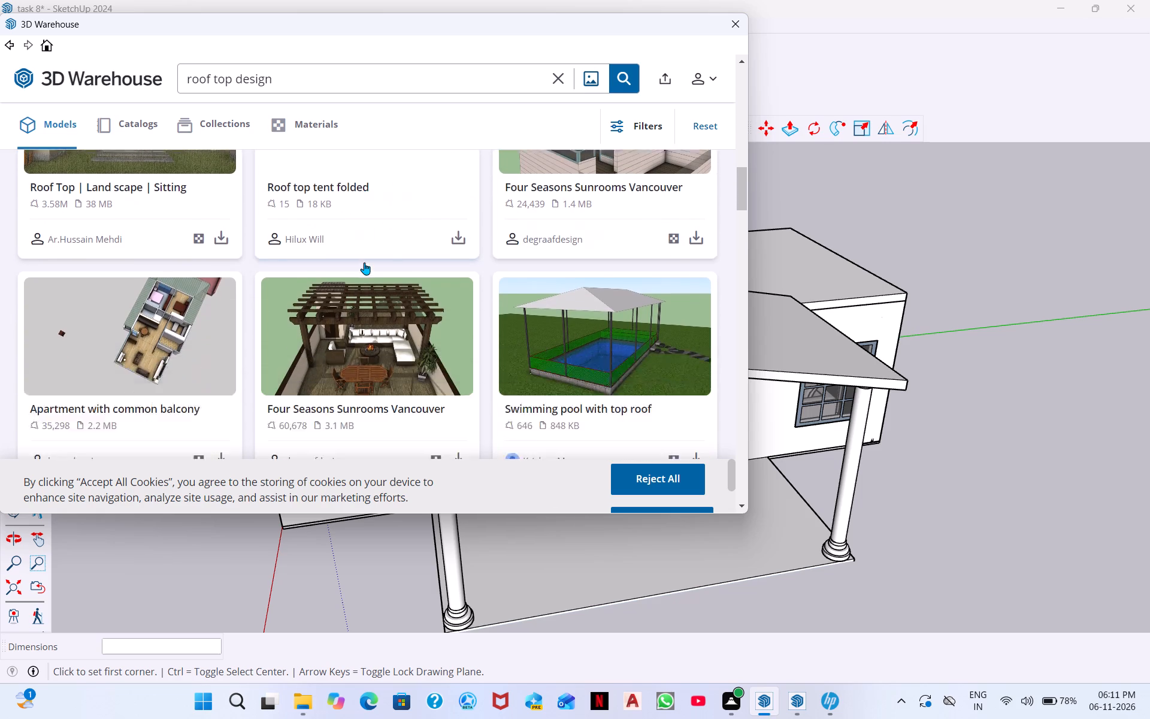
{"action": "scroll", "coordinate": [364, 262], "scroll_direction": "down", "scroll_amount": 6}
{"action": "scroll", "coordinate": [446, 271], "scroll_direction": "down", "scroll_amount": 2}
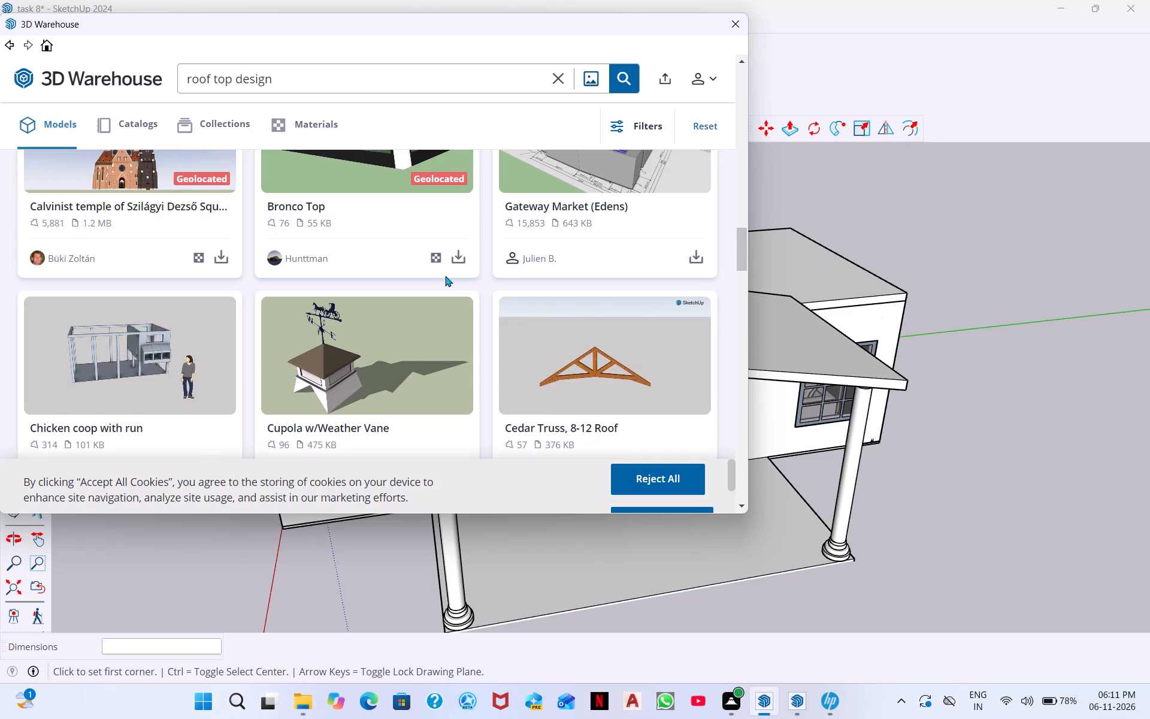
{"action": "scroll", "coordinate": [445, 276], "scroll_direction": "down", "scroll_amount": 4}
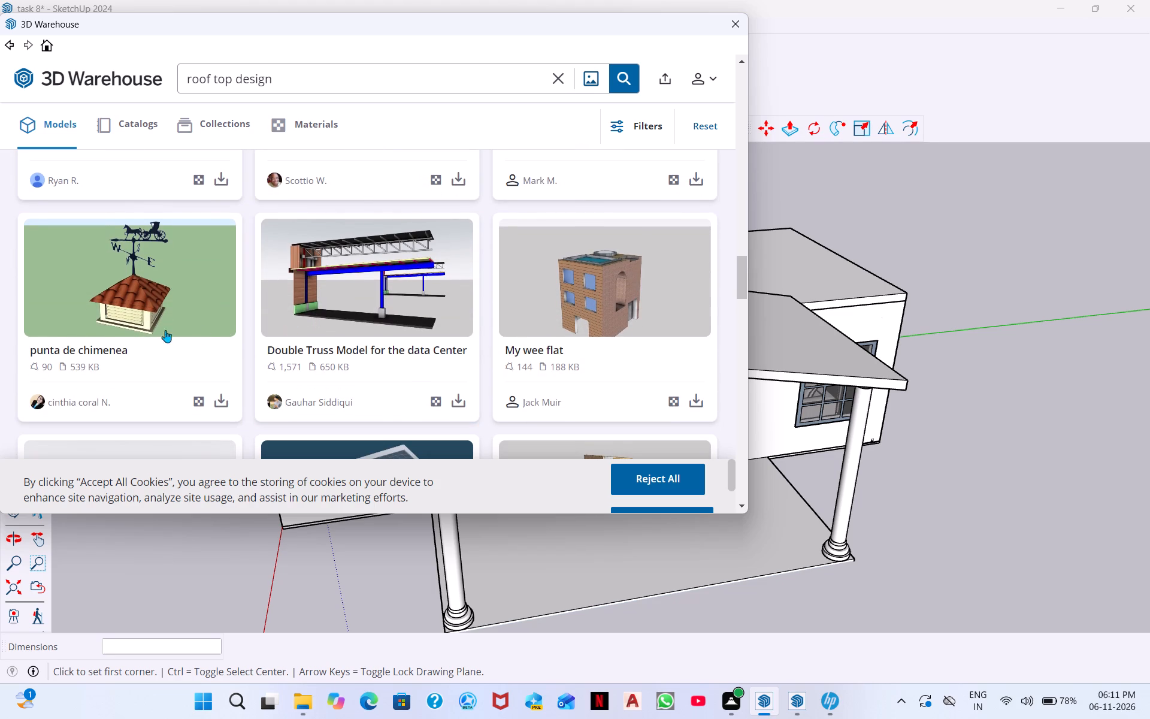
{"action": "scroll", "coordinate": [440, 352], "scroll_direction": "down", "scroll_amount": 1}
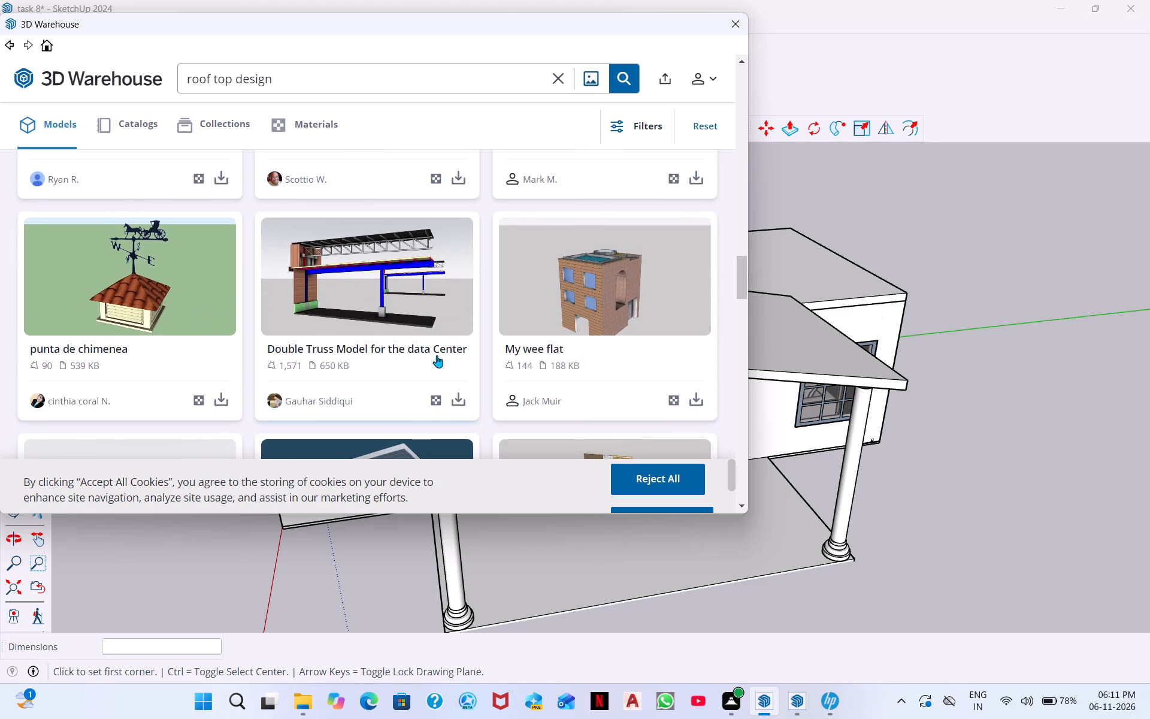
{"action": "scroll", "coordinate": [437, 355], "scroll_direction": "down", "scroll_amount": 6}
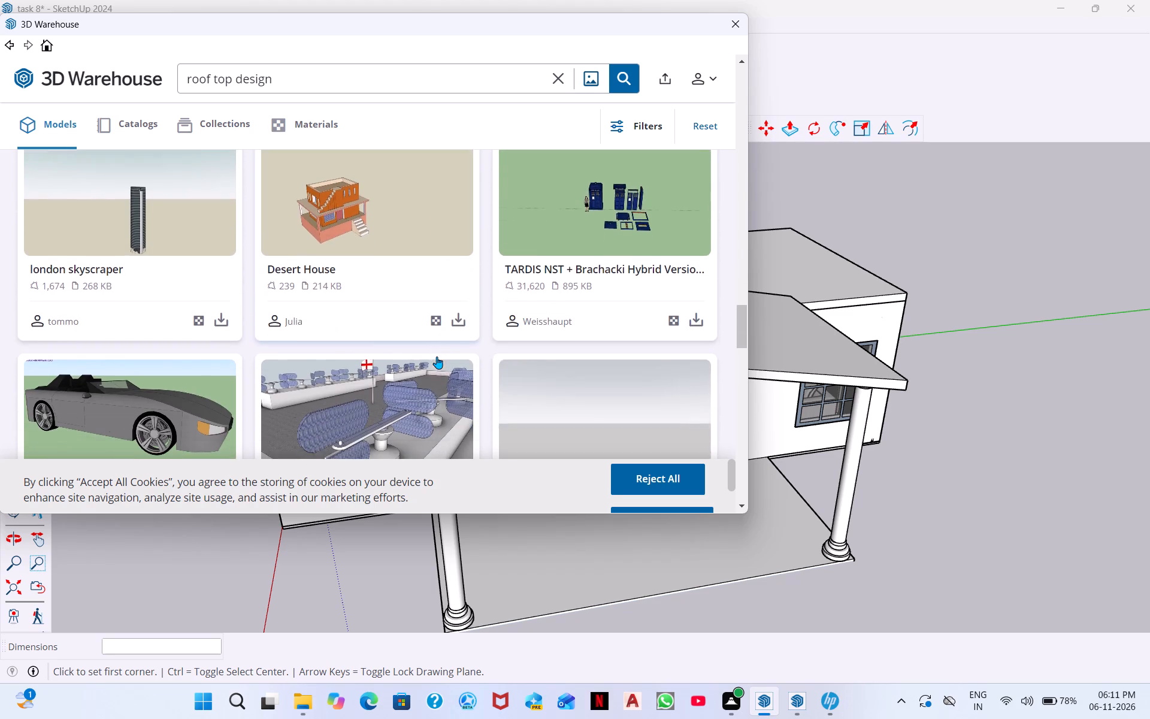
{"action": "scroll", "coordinate": [437, 357], "scroll_direction": "down", "scroll_amount": 2}
{"action": "scroll", "coordinate": [370, 342], "scroll_direction": "down", "scroll_amount": 2}
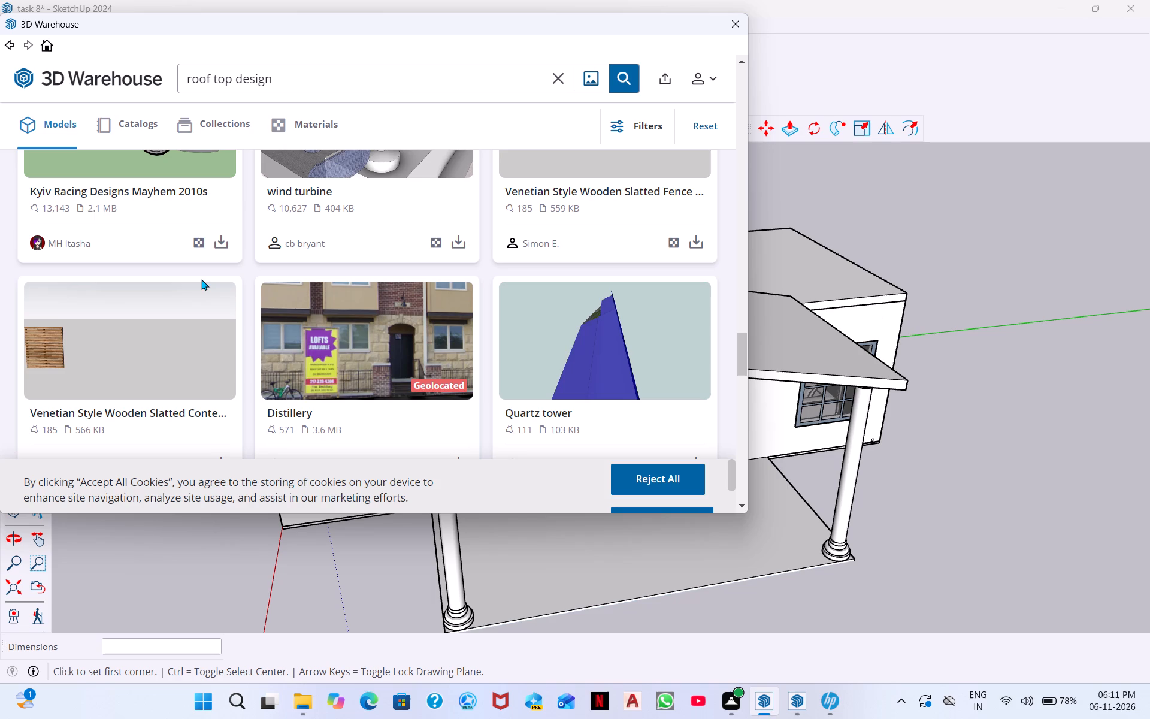
{"action": "scroll", "coordinate": [405, 279], "scroll_direction": "down", "scroll_amount": 5}
{"action": "scroll", "coordinate": [338, 290], "scroll_direction": "down", "scroll_amount": 4}
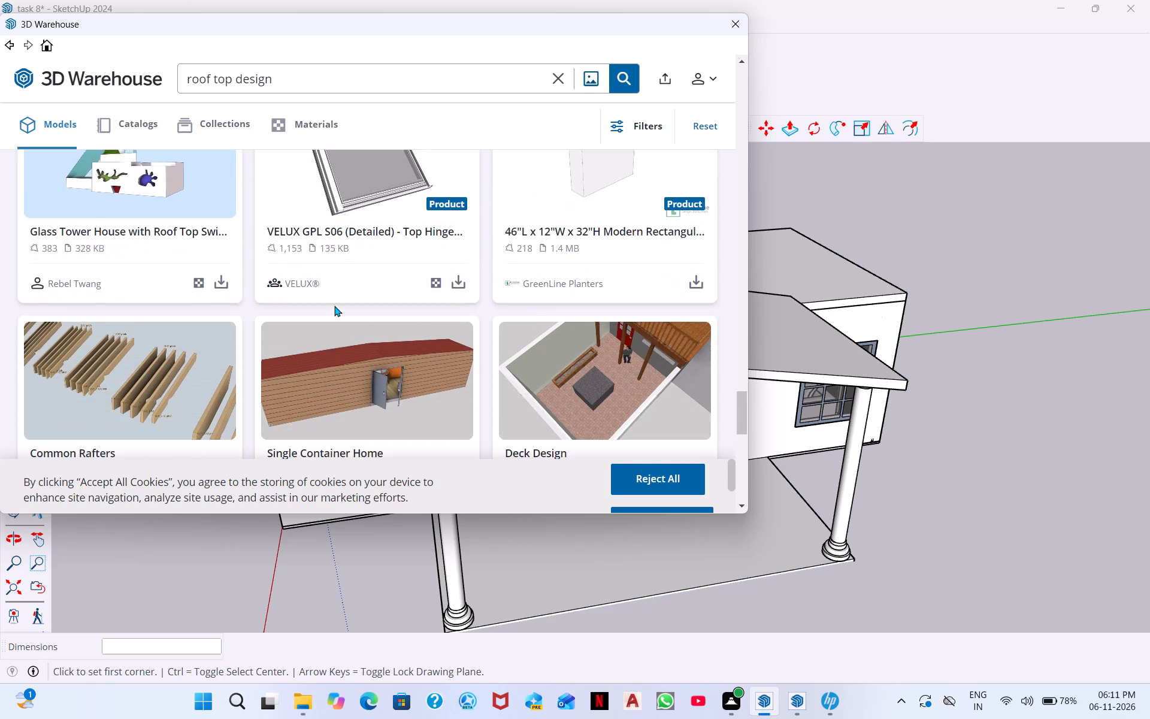
{"action": "scroll", "coordinate": [334, 306], "scroll_direction": "down", "scroll_amount": 12}
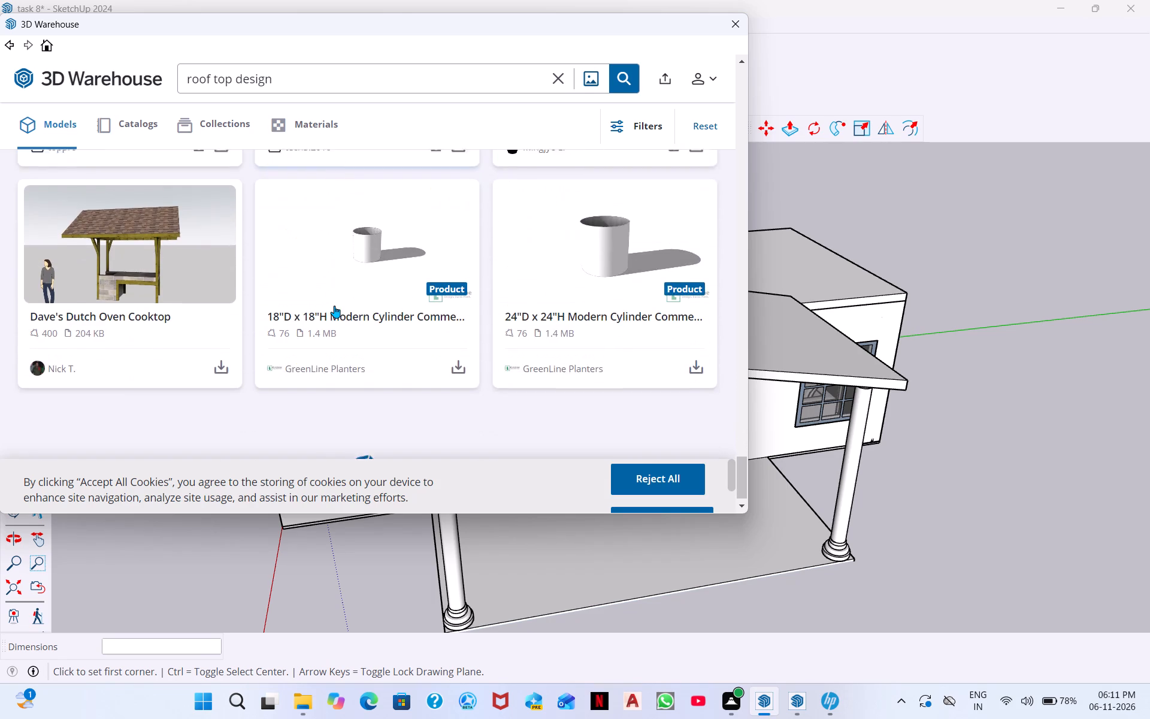
{"action": "scroll", "coordinate": [334, 306], "scroll_direction": "down", "scroll_amount": 5}
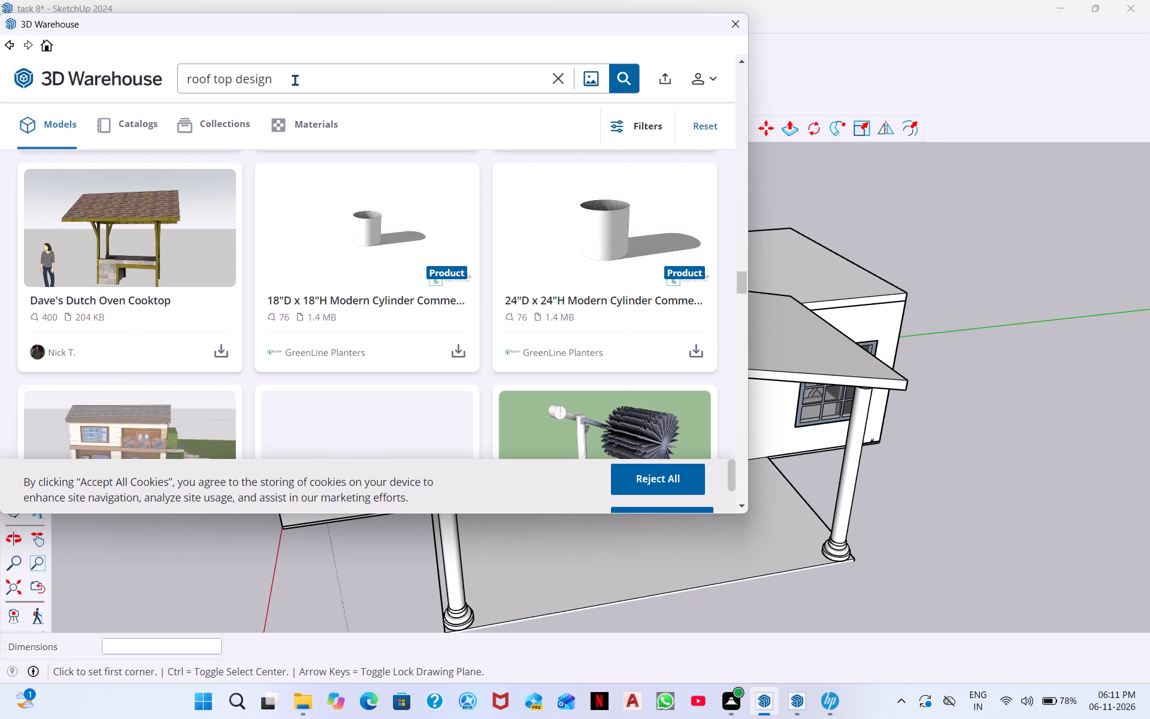
{"action": "scroll", "coordinate": [390, 184], "scroll_direction": "down", "scroll_amount": 5}
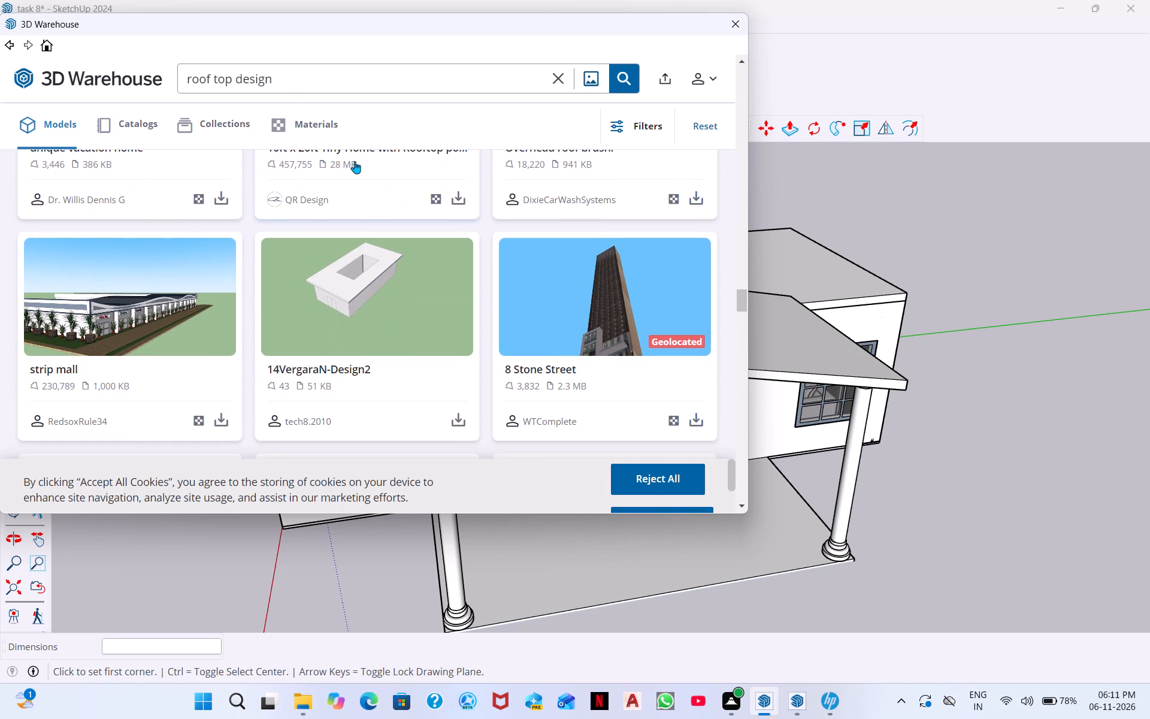
{"action": "left_click", "coordinate": [550, 84]}
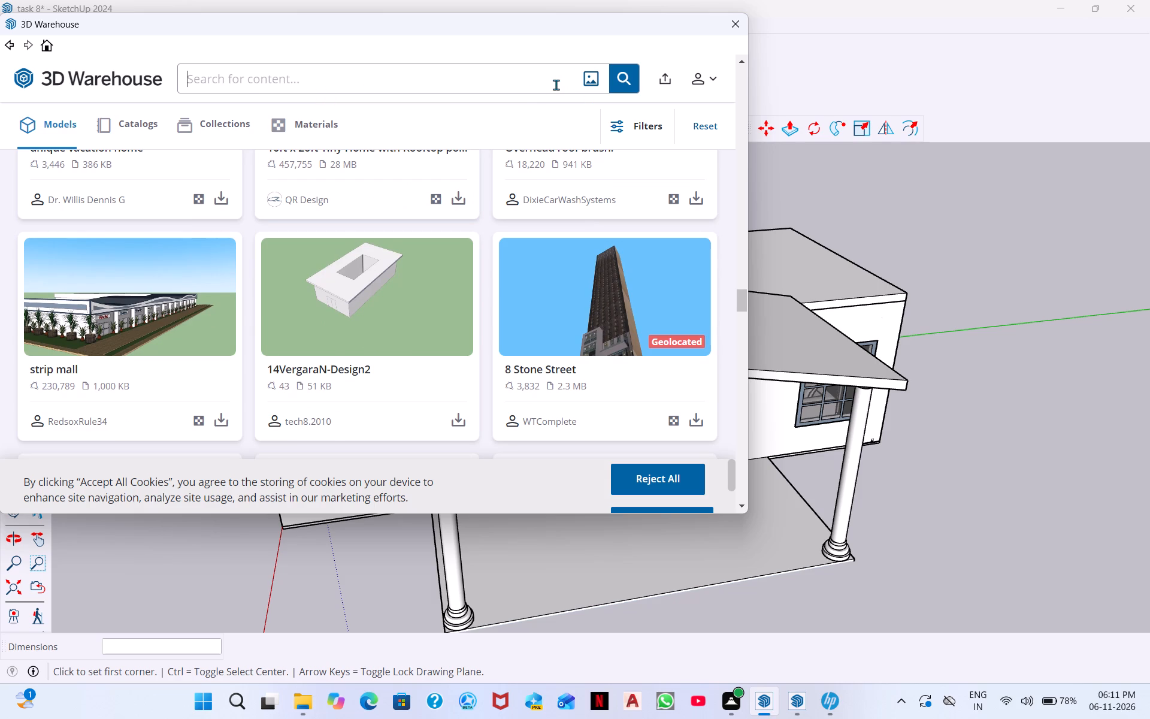
{"action": "left_click", "coordinate": [752, 27]}
{"action": "left_click", "coordinate": [743, 32]}
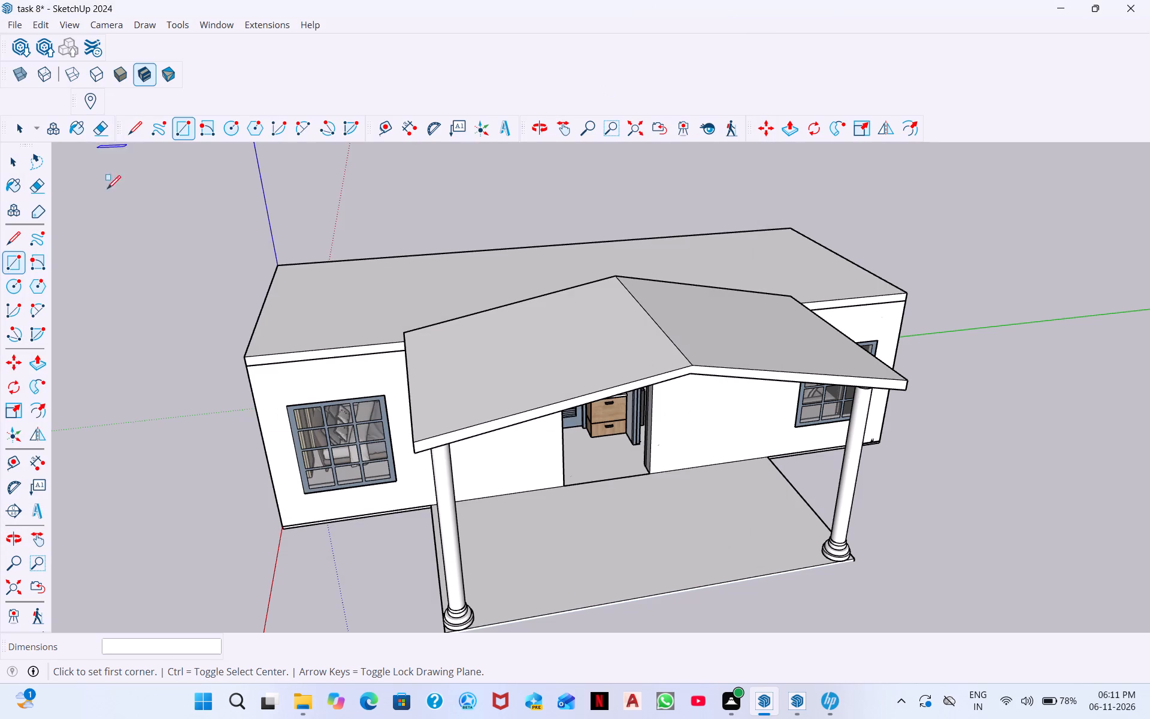
Import the slate+floor model from the HOME MATERIAL folder and place it in the empty space beside the house.
{"action": "left_click", "coordinate": [23, 28]}
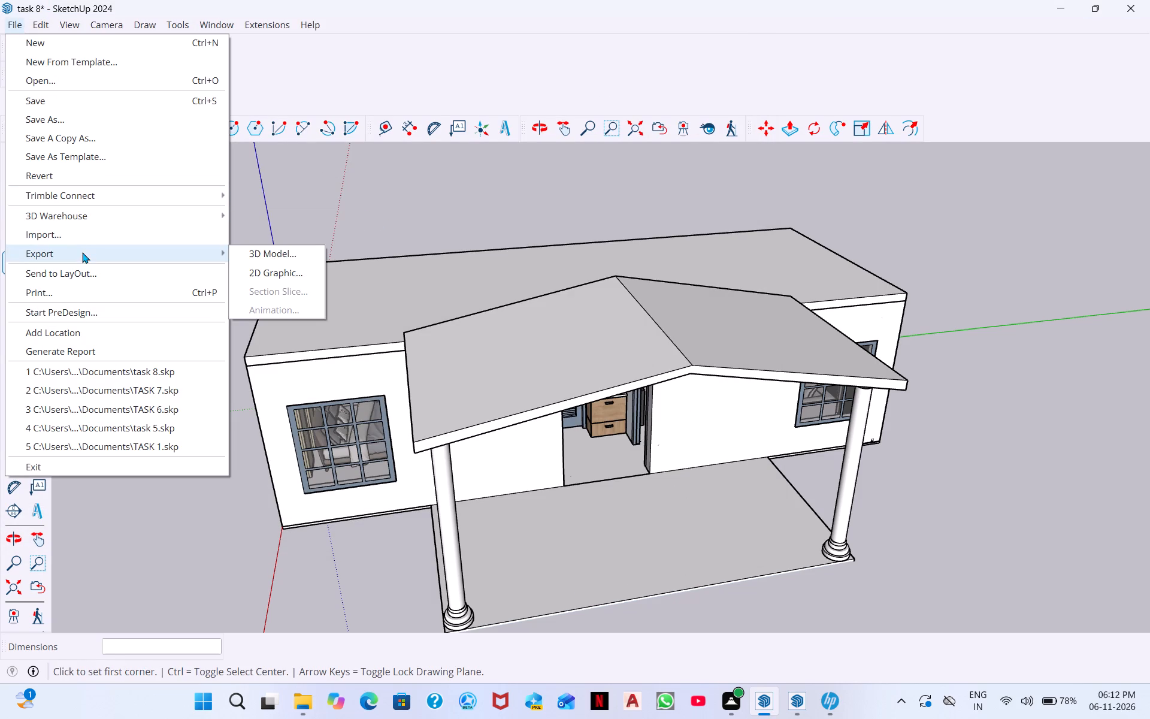
{"action": "left_click", "coordinate": [88, 243]}
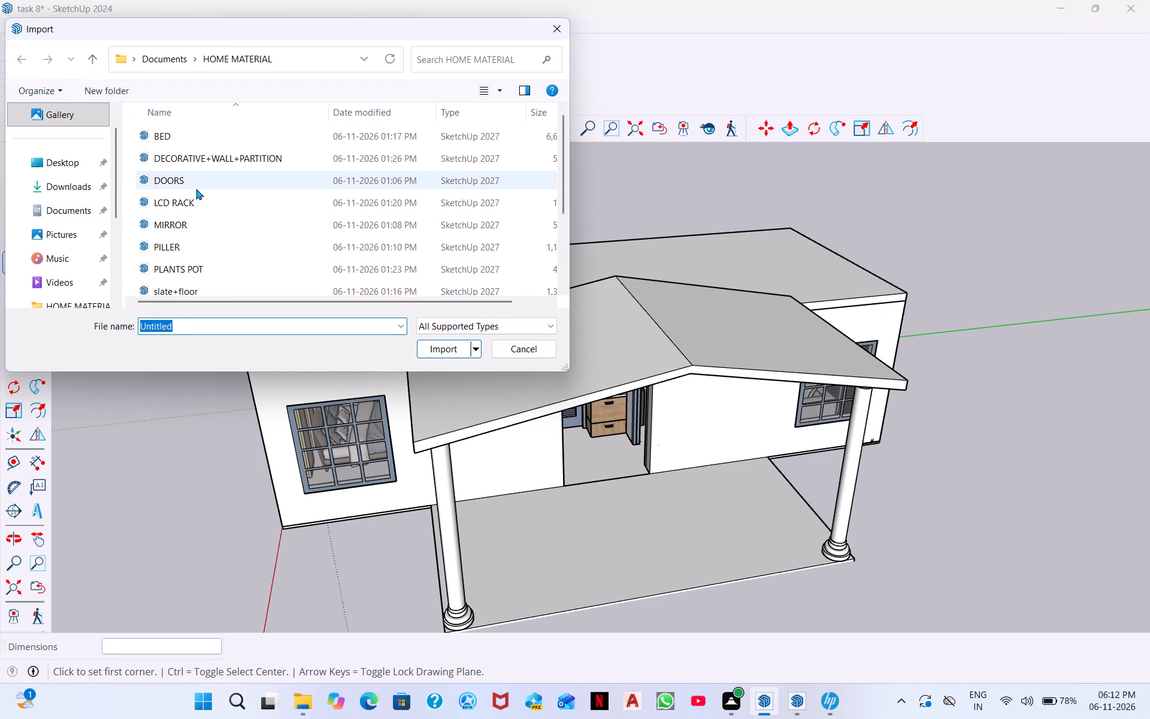
{"action": "scroll", "coordinate": [196, 189], "scroll_direction": "down", "scroll_amount": 2}
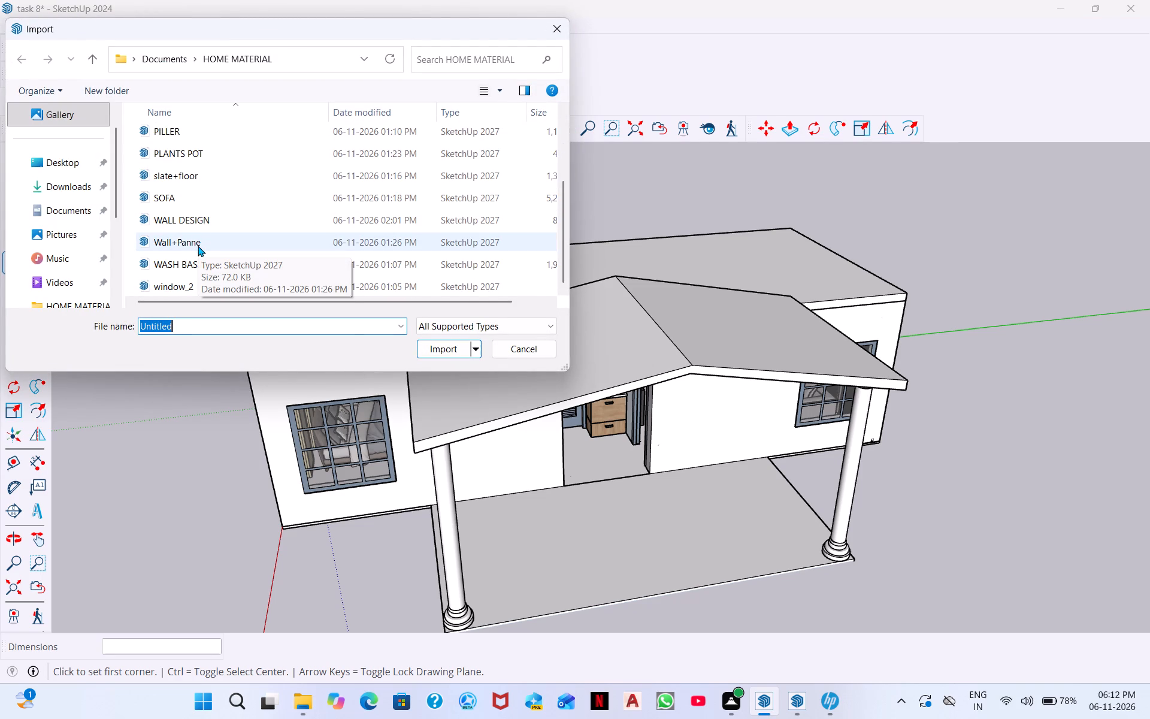
{"action": "scroll", "coordinate": [197, 270], "scroll_direction": "down", "scroll_amount": 2}
{"action": "scroll", "coordinate": [197, 270], "scroll_direction": "up", "scroll_amount": 1}
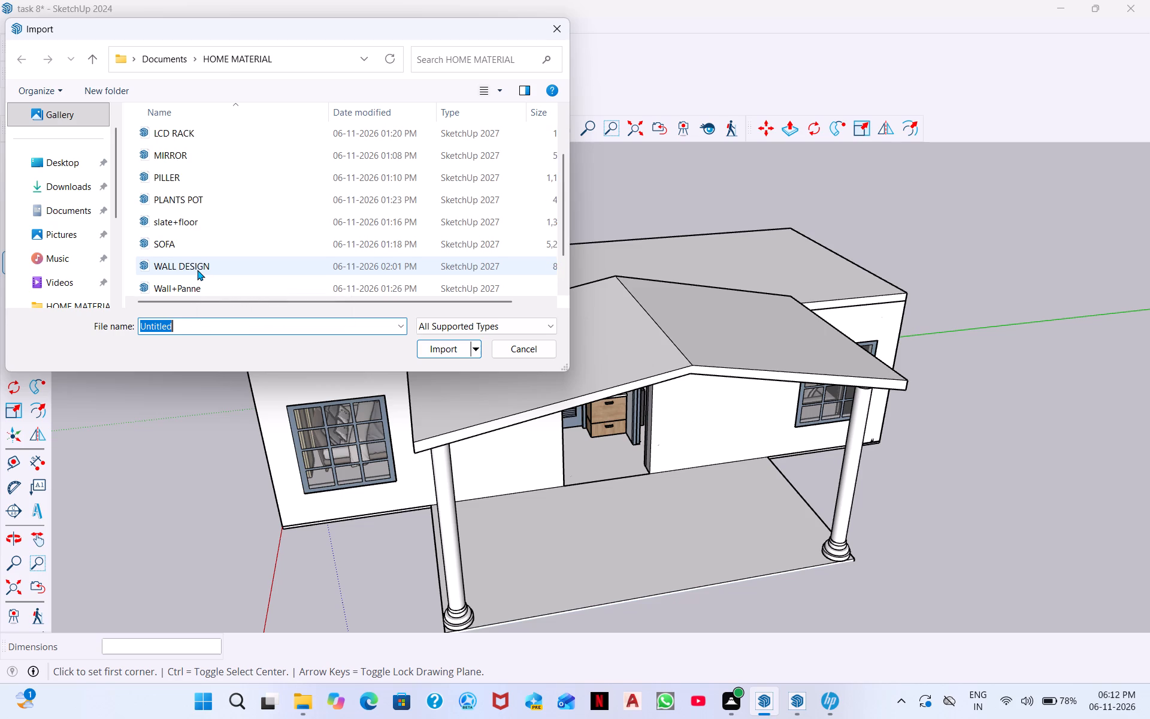
{"action": "scroll", "coordinate": [197, 270], "scroll_direction": "up", "scroll_amount": 1}
{"action": "scroll", "coordinate": [197, 270], "scroll_direction": "down", "scroll_amount": 1}
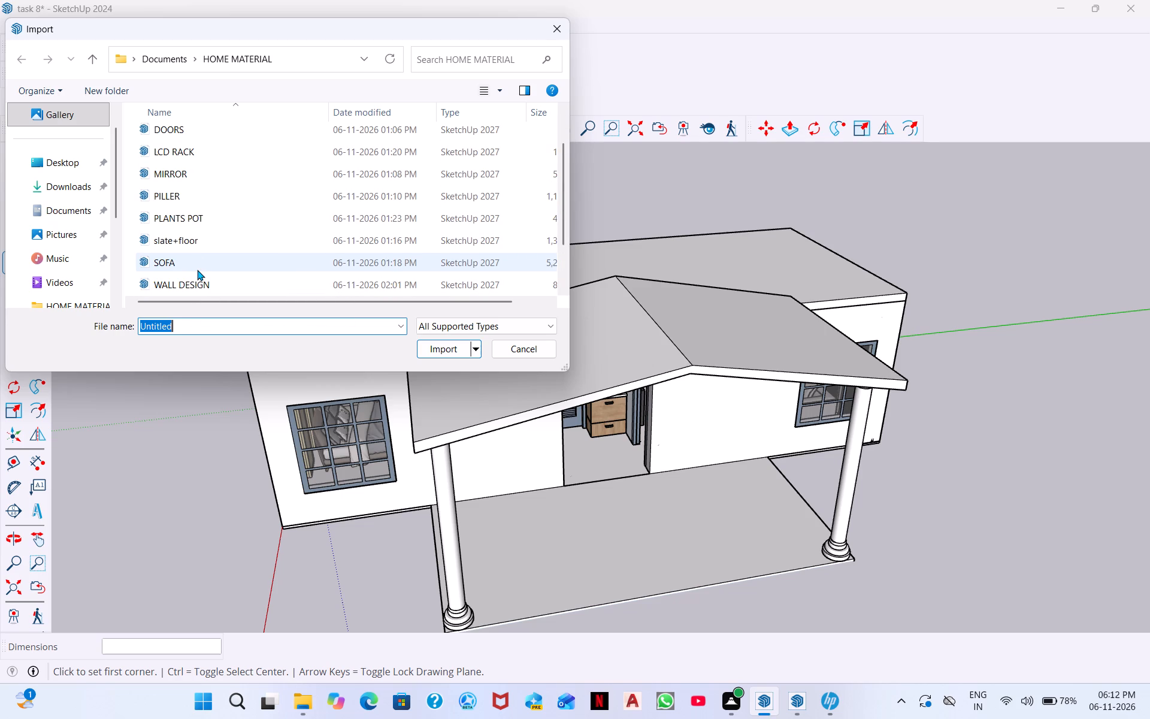
{"action": "left_click", "coordinate": [175, 246]}
{"action": "left_click", "coordinate": [444, 349]}
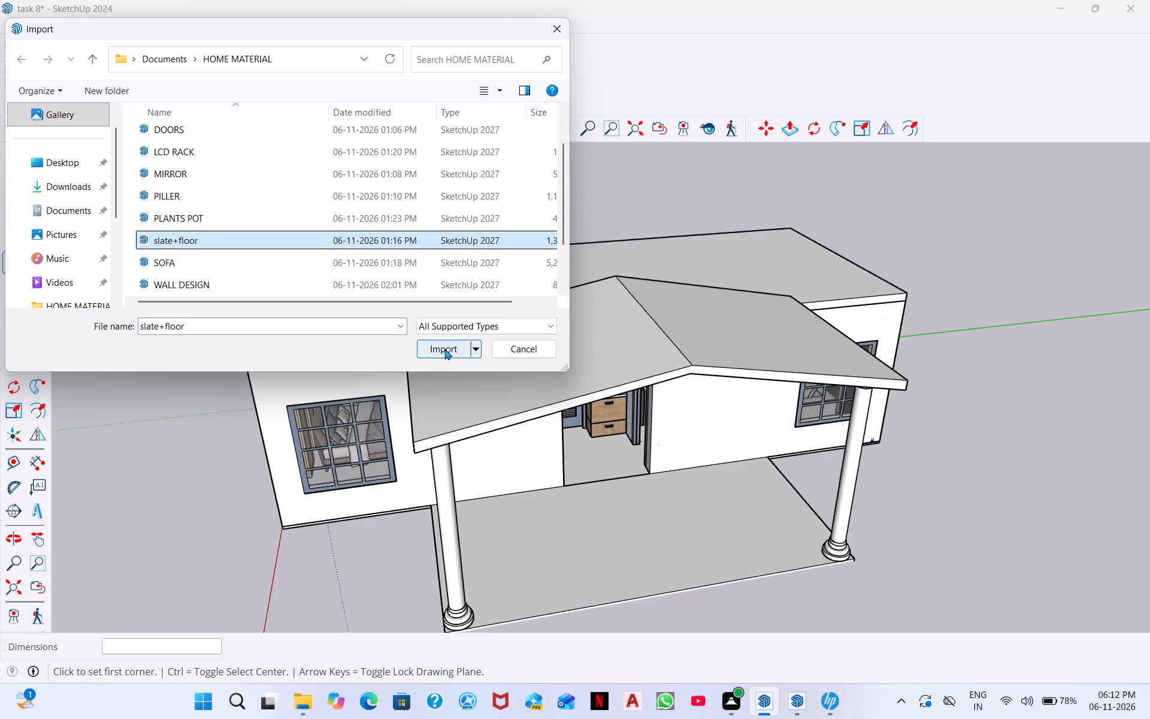
{"action": "left_click", "coordinate": [728, 390]}
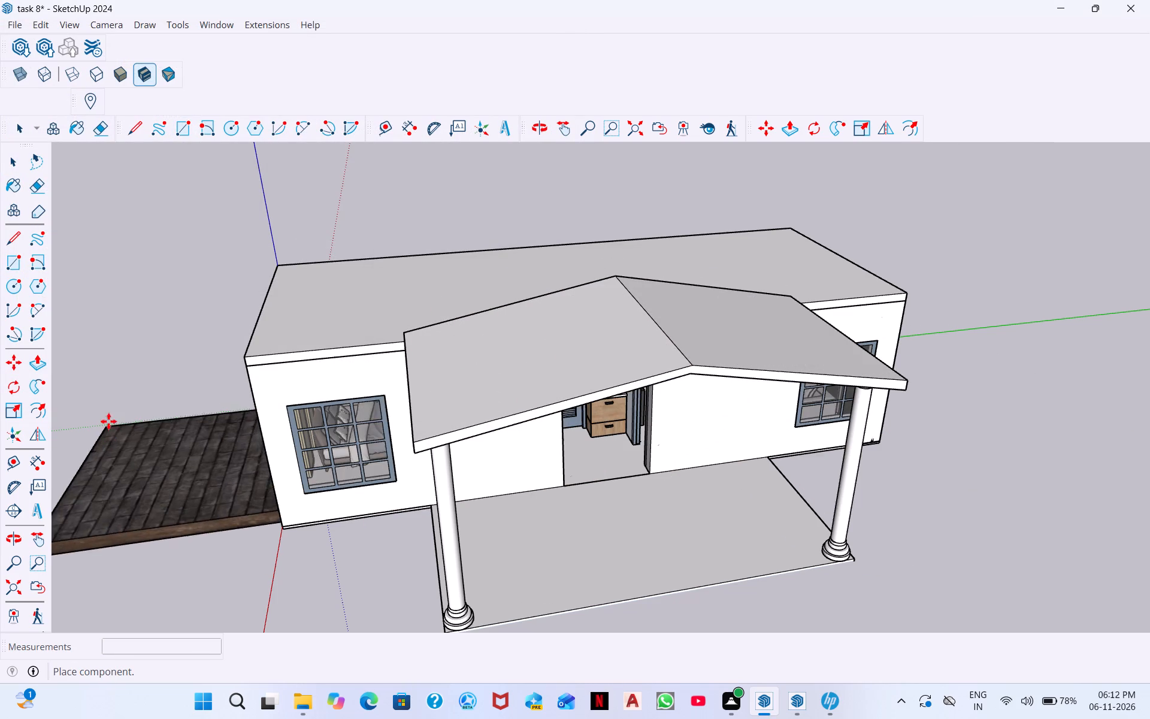
{"action": "left_click", "coordinate": [87, 269]}
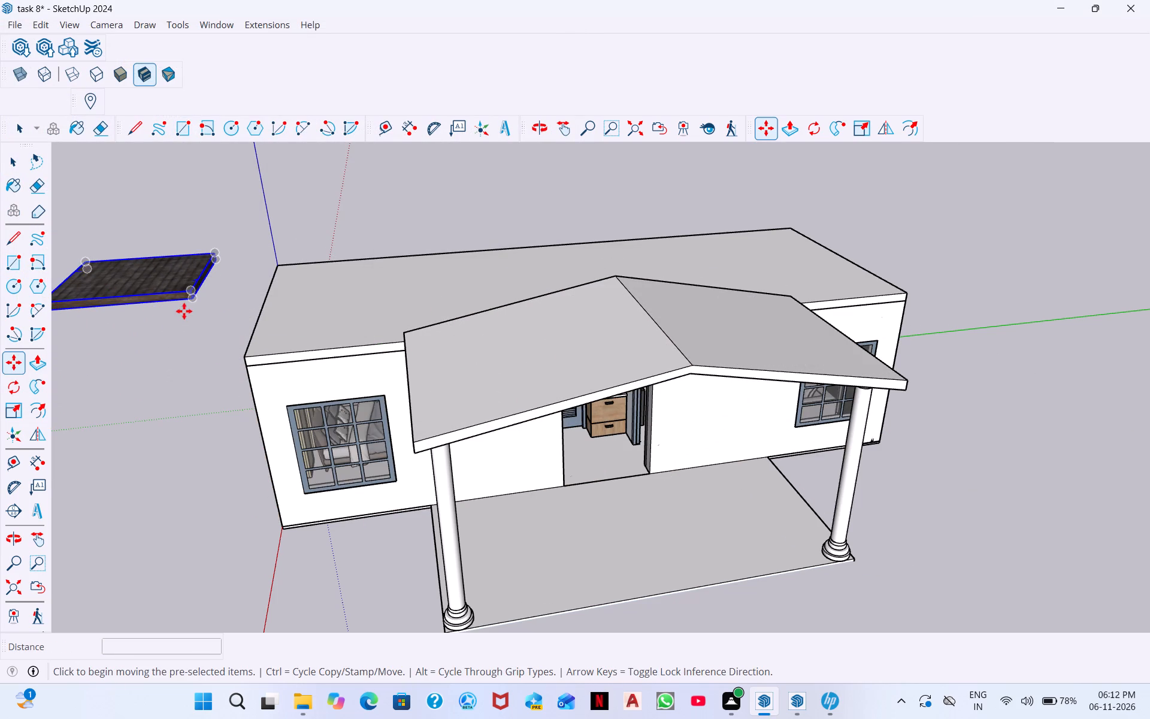
Move the slate floor component about 17' 6", keeping it in the open space beside the house.
{"action": "scroll", "coordinate": [192, 305], "scroll_direction": "up", "scroll_amount": 14}
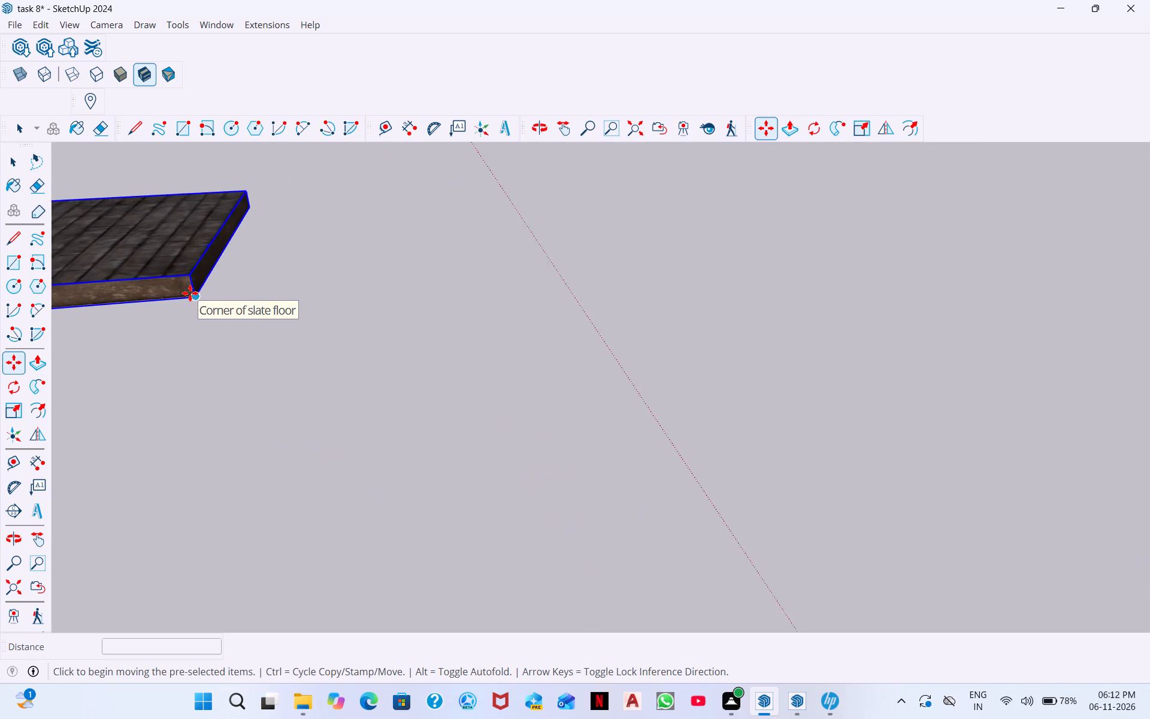
{"action": "scroll", "coordinate": [190, 293], "scroll_direction": "up", "scroll_amount": 4}
{"action": "scroll", "coordinate": [190, 293], "scroll_direction": "down", "scroll_amount": 14}
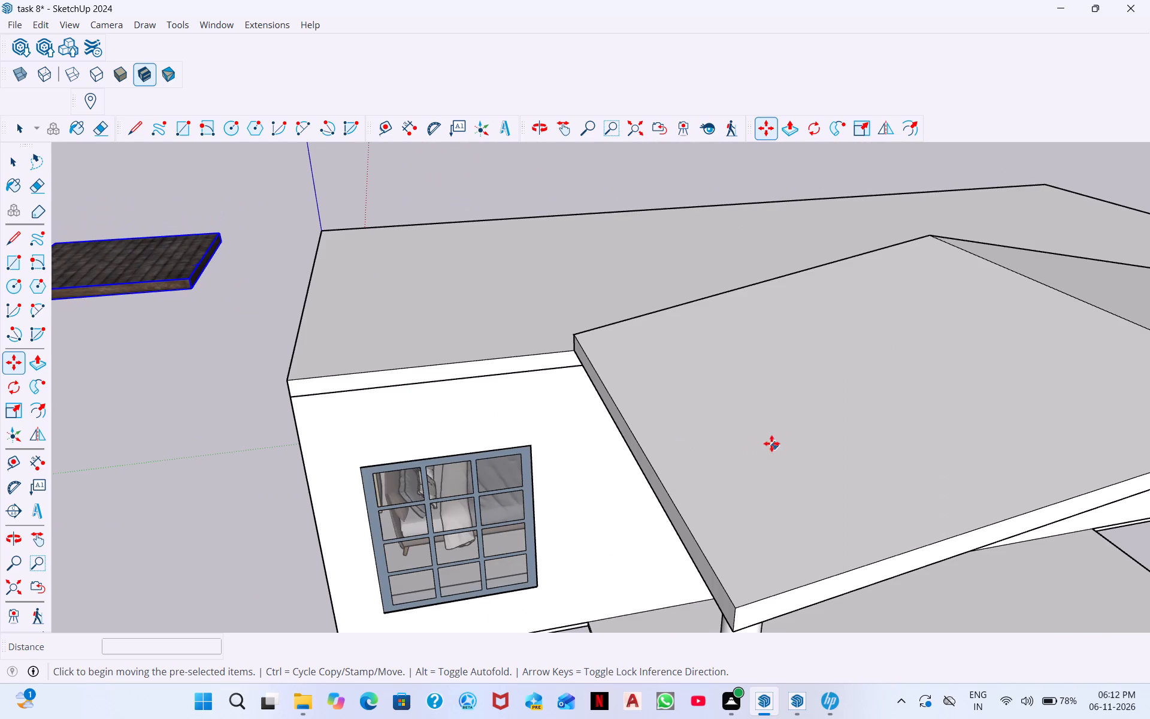
{"action": "left_click", "coordinate": [768, 443]}
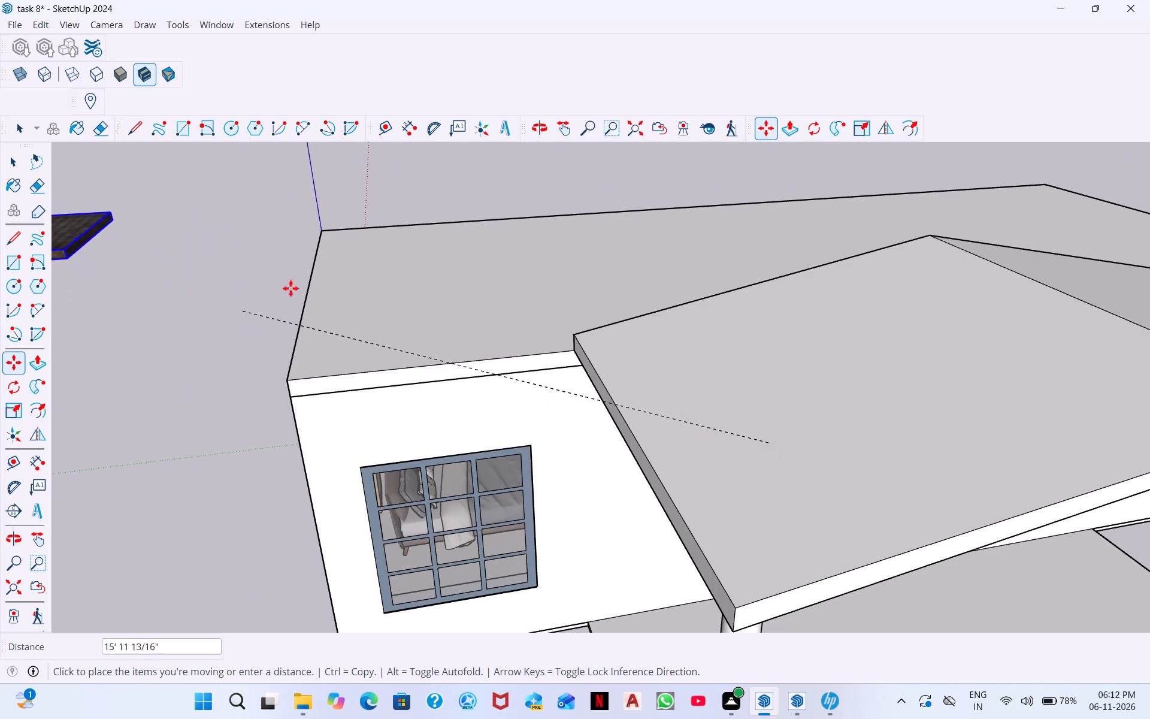
{"action": "left_click", "coordinate": [270, 283]}
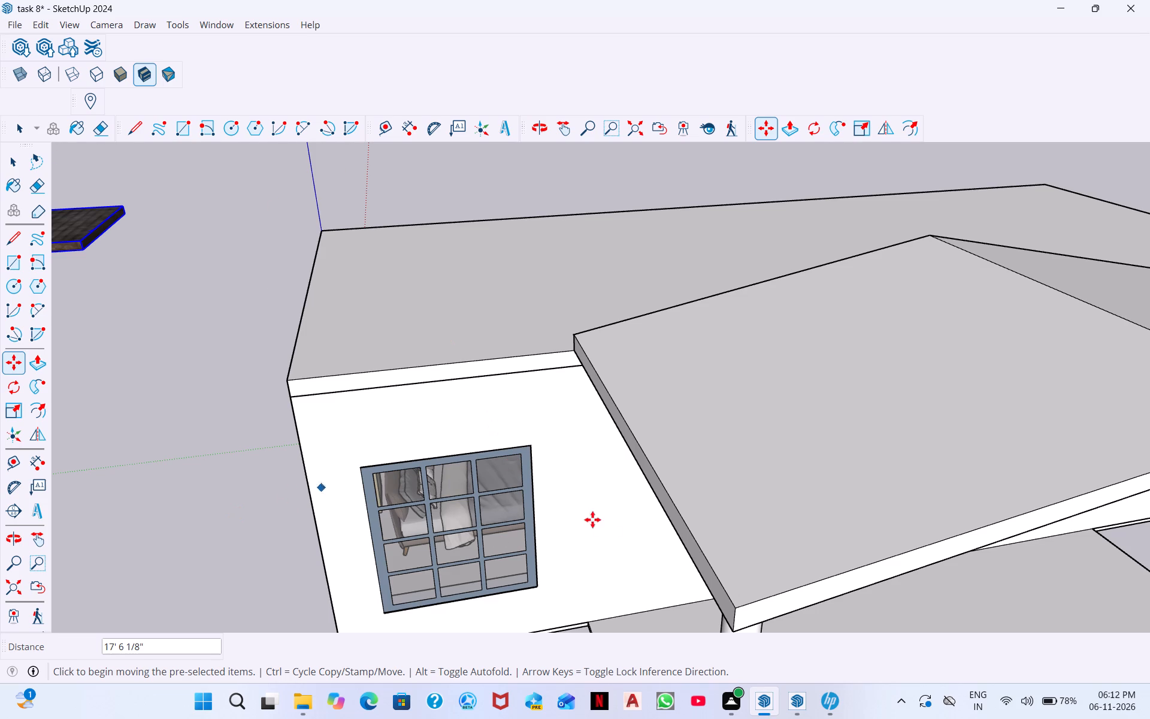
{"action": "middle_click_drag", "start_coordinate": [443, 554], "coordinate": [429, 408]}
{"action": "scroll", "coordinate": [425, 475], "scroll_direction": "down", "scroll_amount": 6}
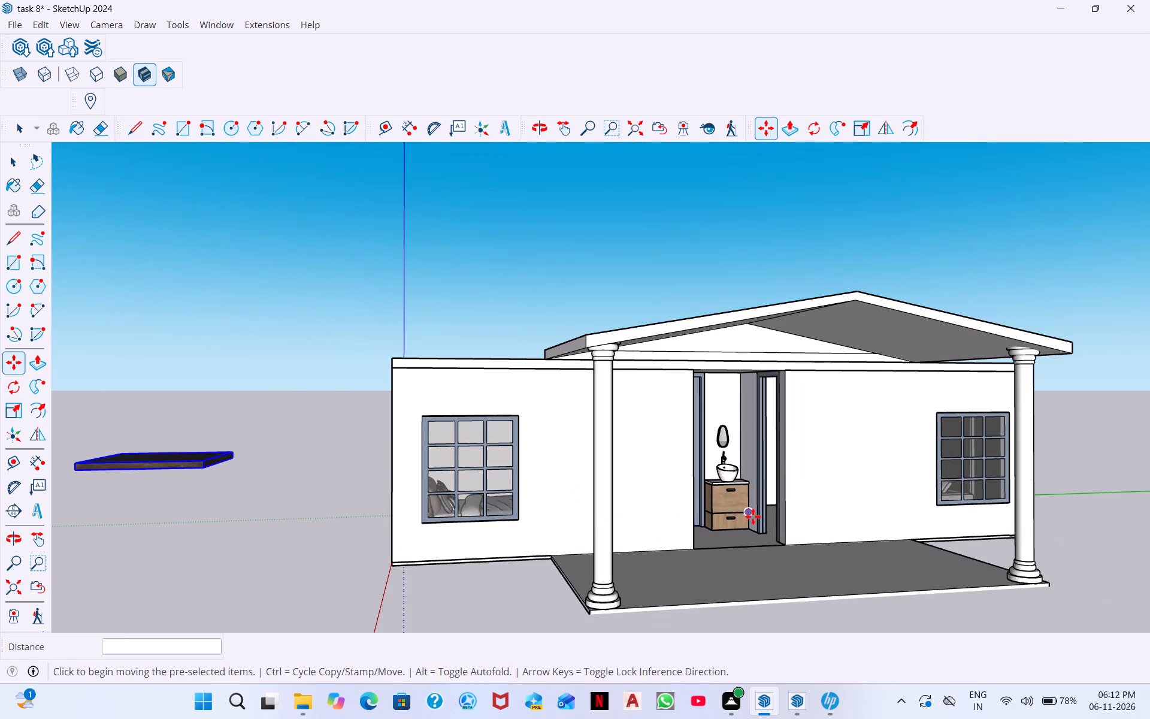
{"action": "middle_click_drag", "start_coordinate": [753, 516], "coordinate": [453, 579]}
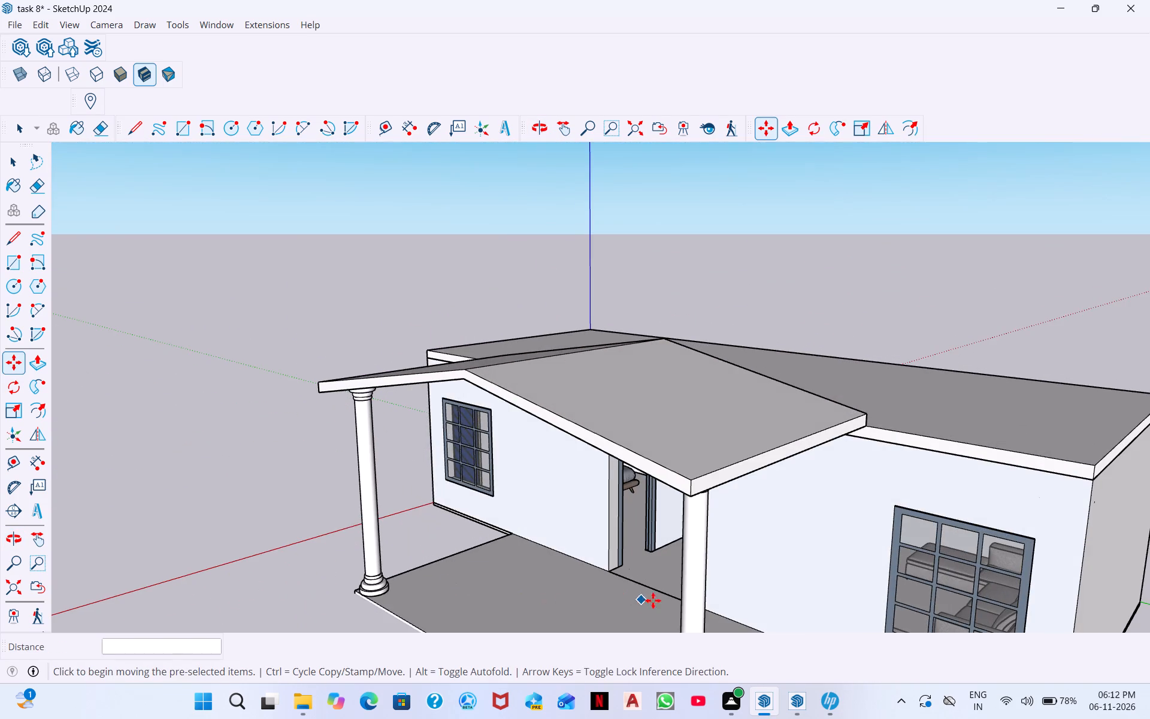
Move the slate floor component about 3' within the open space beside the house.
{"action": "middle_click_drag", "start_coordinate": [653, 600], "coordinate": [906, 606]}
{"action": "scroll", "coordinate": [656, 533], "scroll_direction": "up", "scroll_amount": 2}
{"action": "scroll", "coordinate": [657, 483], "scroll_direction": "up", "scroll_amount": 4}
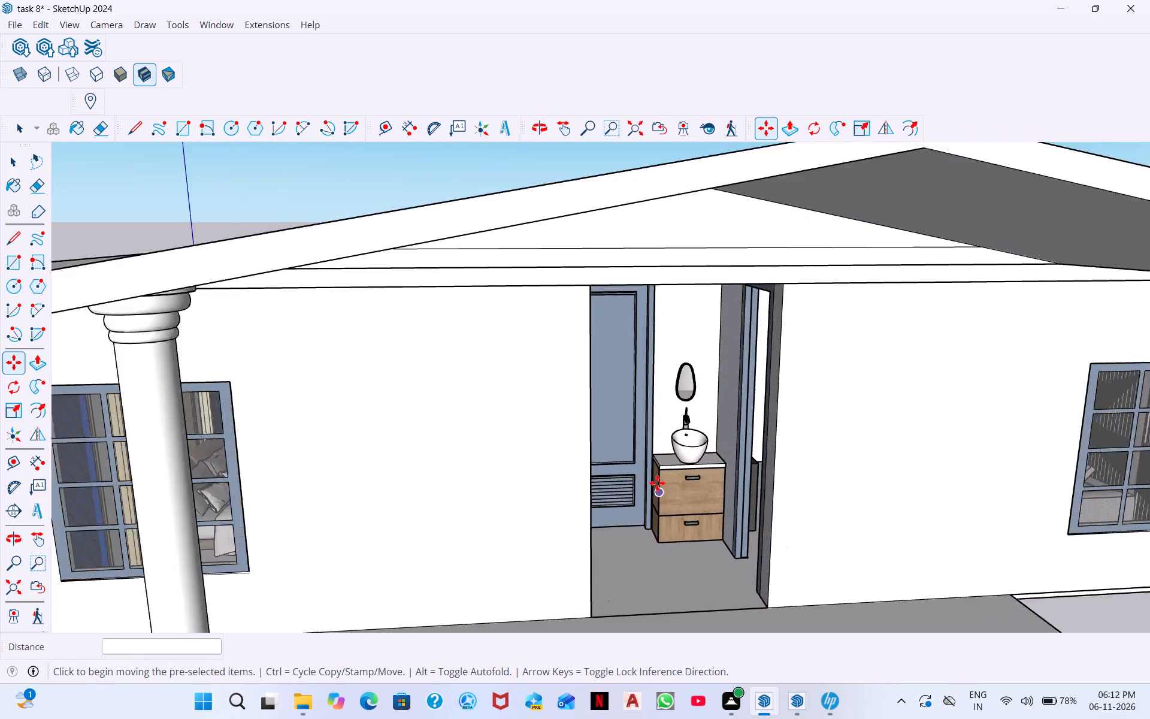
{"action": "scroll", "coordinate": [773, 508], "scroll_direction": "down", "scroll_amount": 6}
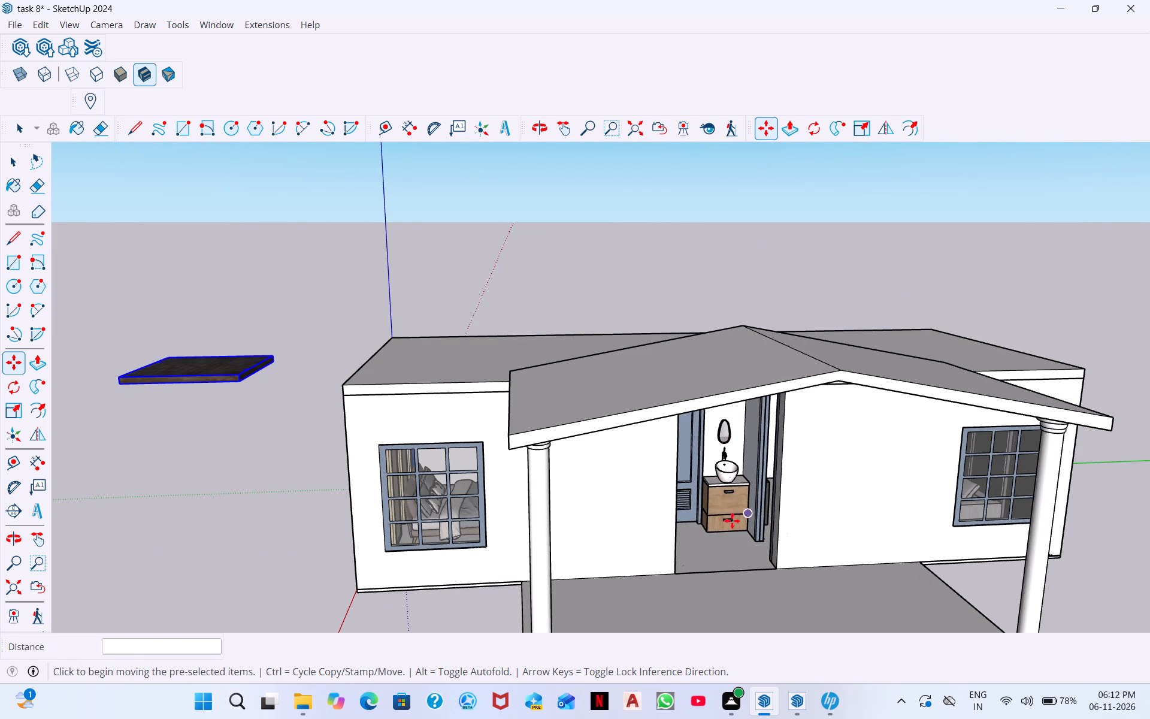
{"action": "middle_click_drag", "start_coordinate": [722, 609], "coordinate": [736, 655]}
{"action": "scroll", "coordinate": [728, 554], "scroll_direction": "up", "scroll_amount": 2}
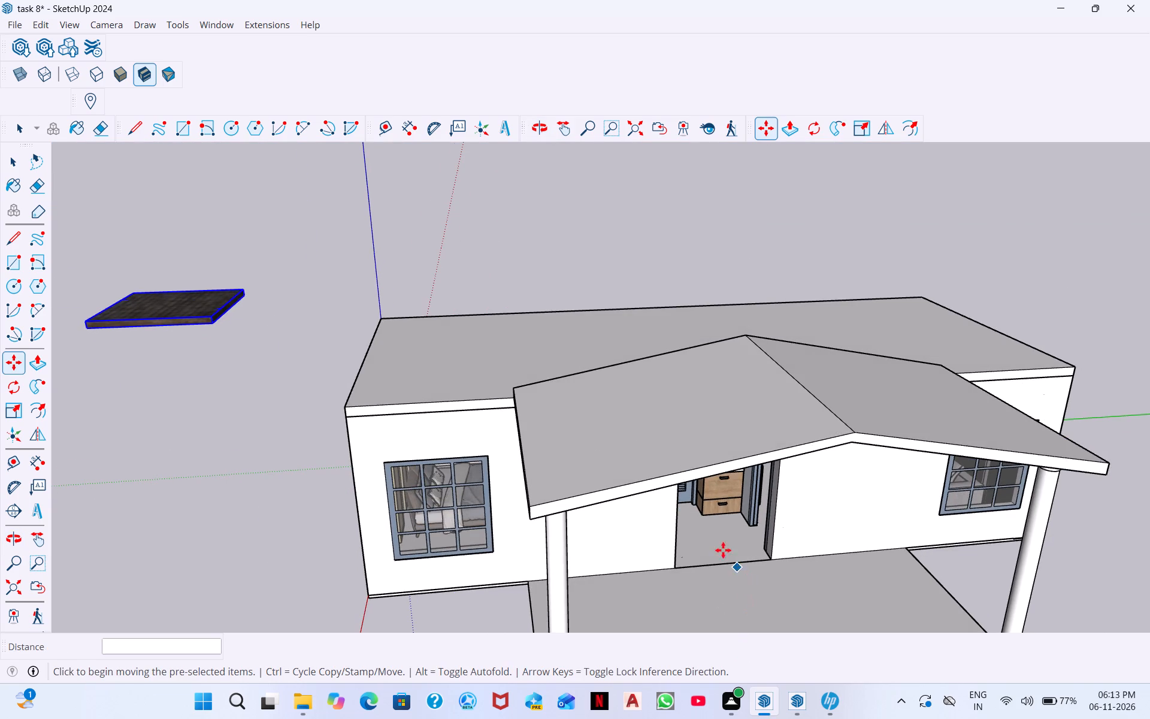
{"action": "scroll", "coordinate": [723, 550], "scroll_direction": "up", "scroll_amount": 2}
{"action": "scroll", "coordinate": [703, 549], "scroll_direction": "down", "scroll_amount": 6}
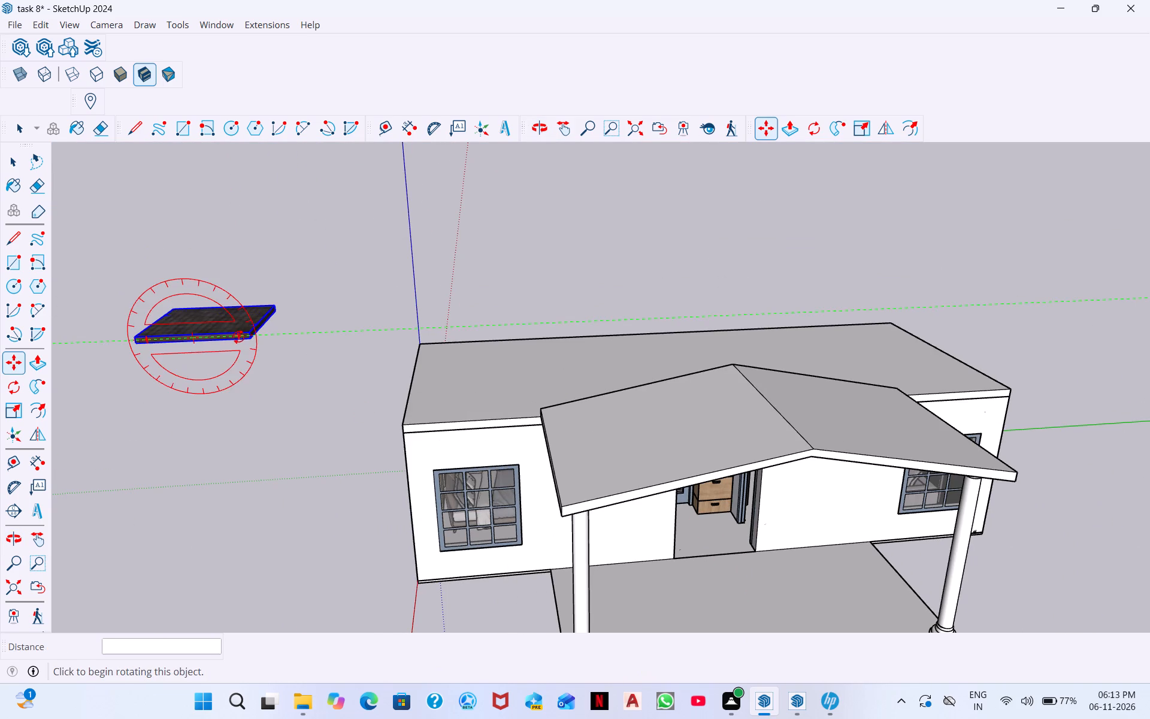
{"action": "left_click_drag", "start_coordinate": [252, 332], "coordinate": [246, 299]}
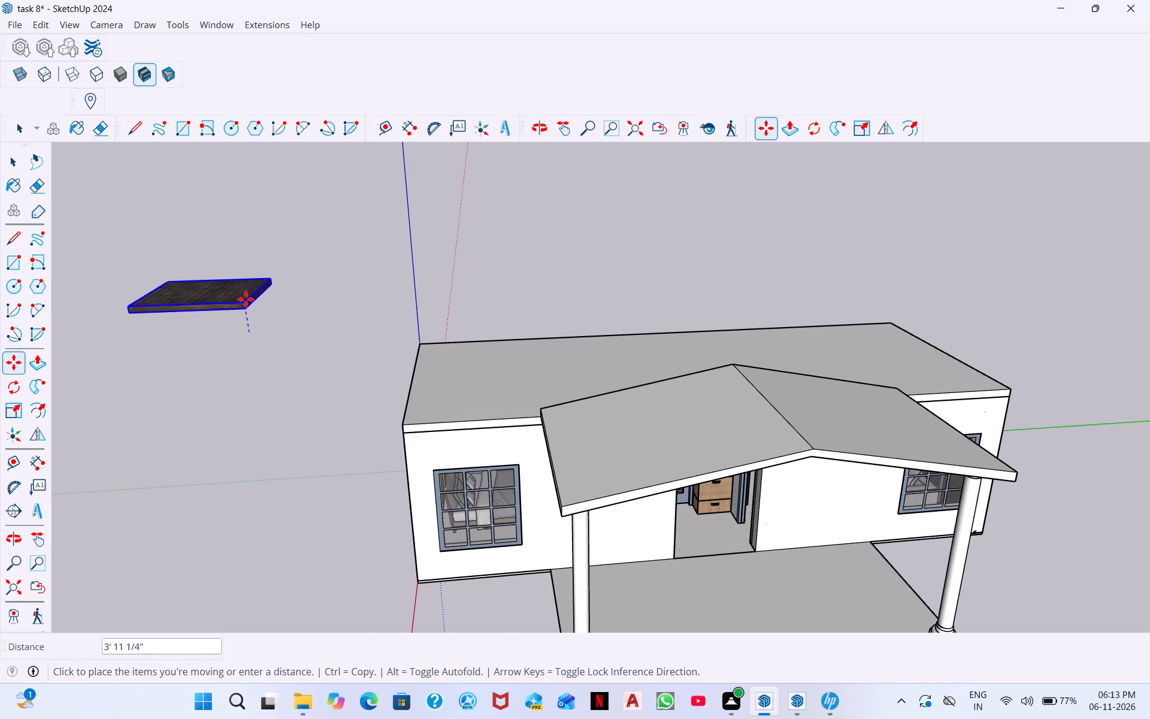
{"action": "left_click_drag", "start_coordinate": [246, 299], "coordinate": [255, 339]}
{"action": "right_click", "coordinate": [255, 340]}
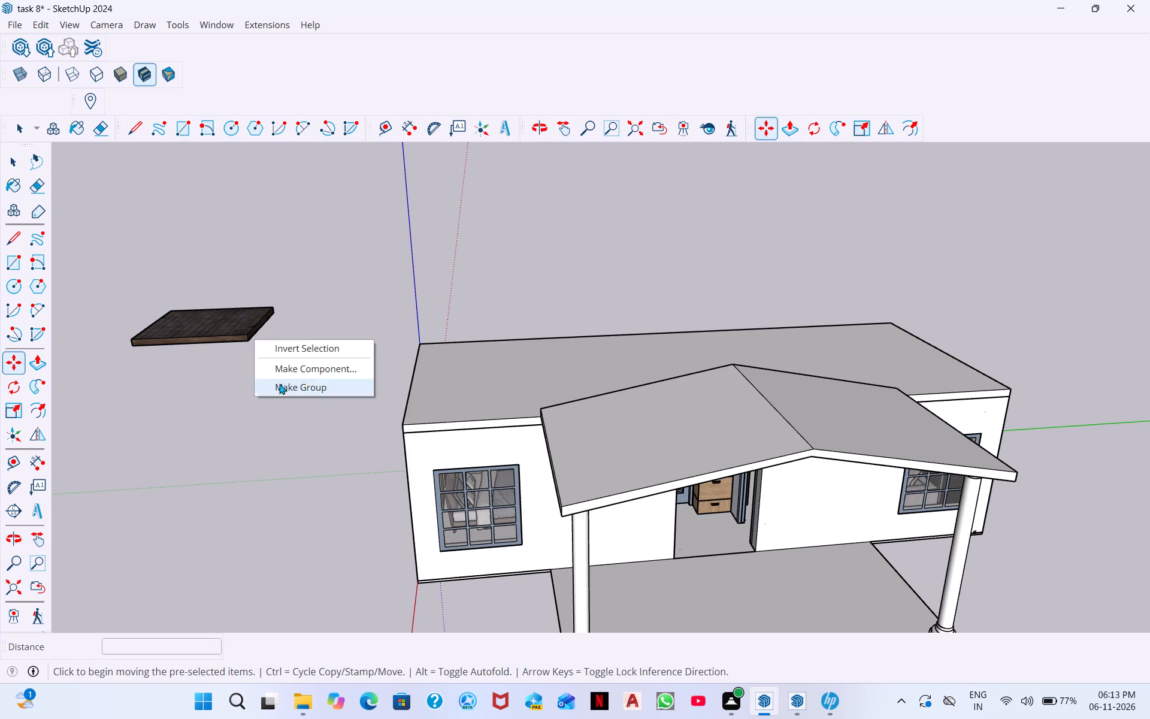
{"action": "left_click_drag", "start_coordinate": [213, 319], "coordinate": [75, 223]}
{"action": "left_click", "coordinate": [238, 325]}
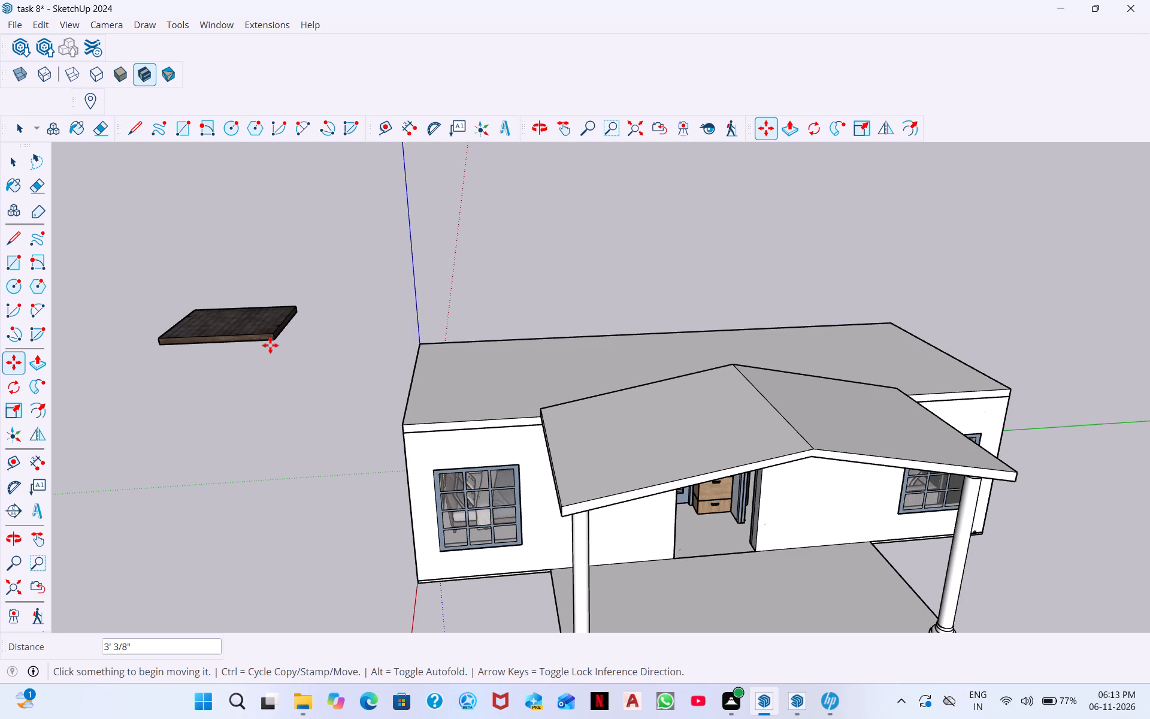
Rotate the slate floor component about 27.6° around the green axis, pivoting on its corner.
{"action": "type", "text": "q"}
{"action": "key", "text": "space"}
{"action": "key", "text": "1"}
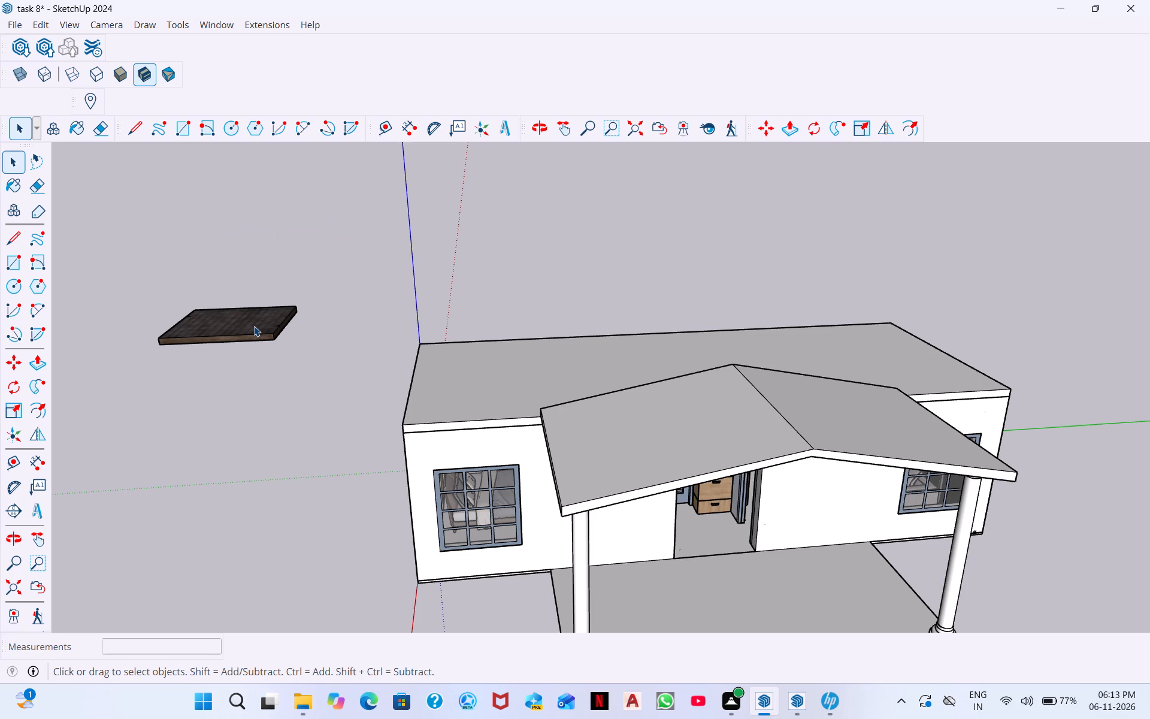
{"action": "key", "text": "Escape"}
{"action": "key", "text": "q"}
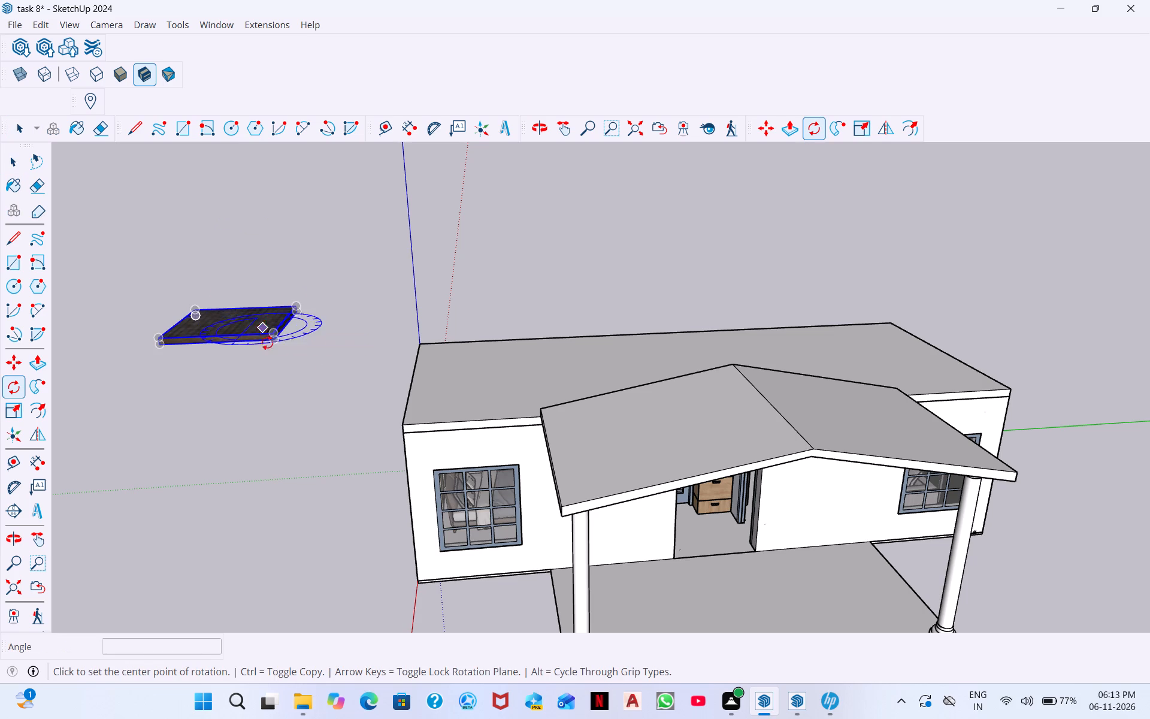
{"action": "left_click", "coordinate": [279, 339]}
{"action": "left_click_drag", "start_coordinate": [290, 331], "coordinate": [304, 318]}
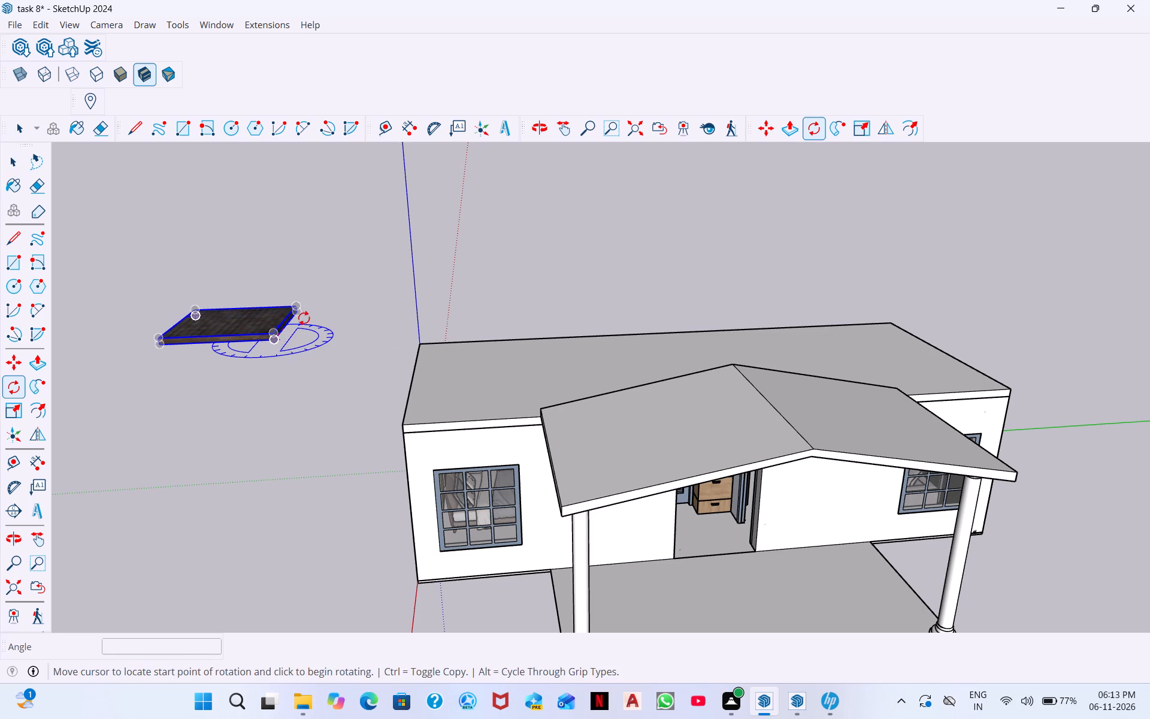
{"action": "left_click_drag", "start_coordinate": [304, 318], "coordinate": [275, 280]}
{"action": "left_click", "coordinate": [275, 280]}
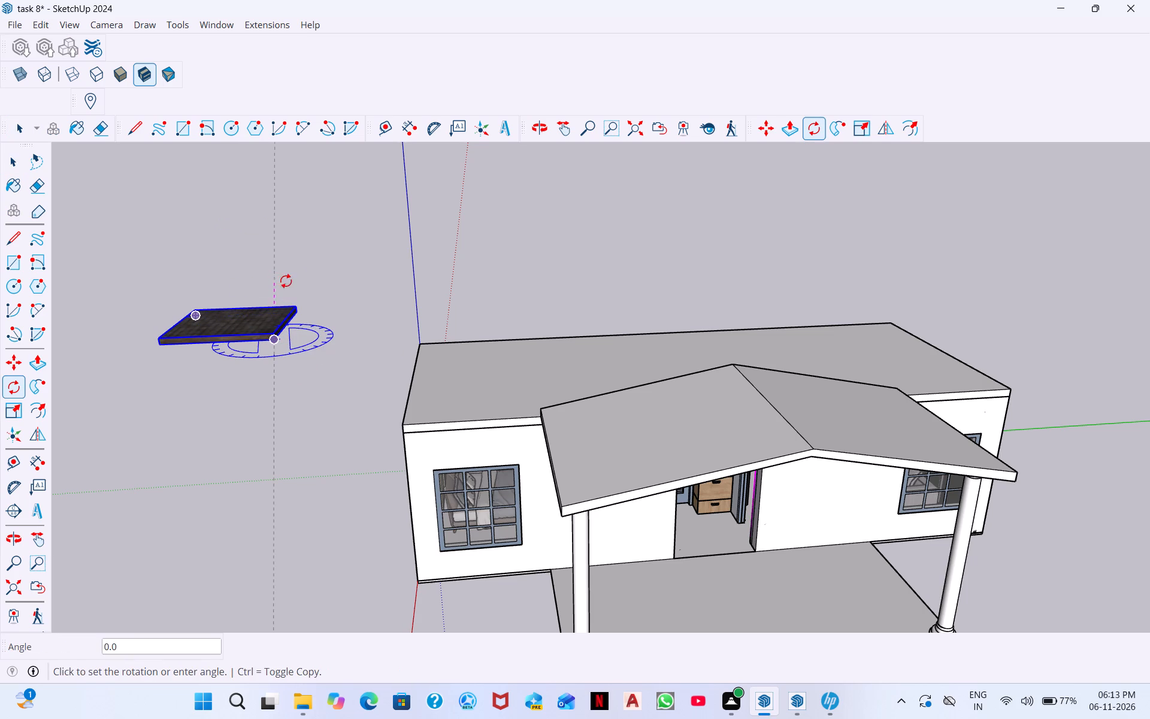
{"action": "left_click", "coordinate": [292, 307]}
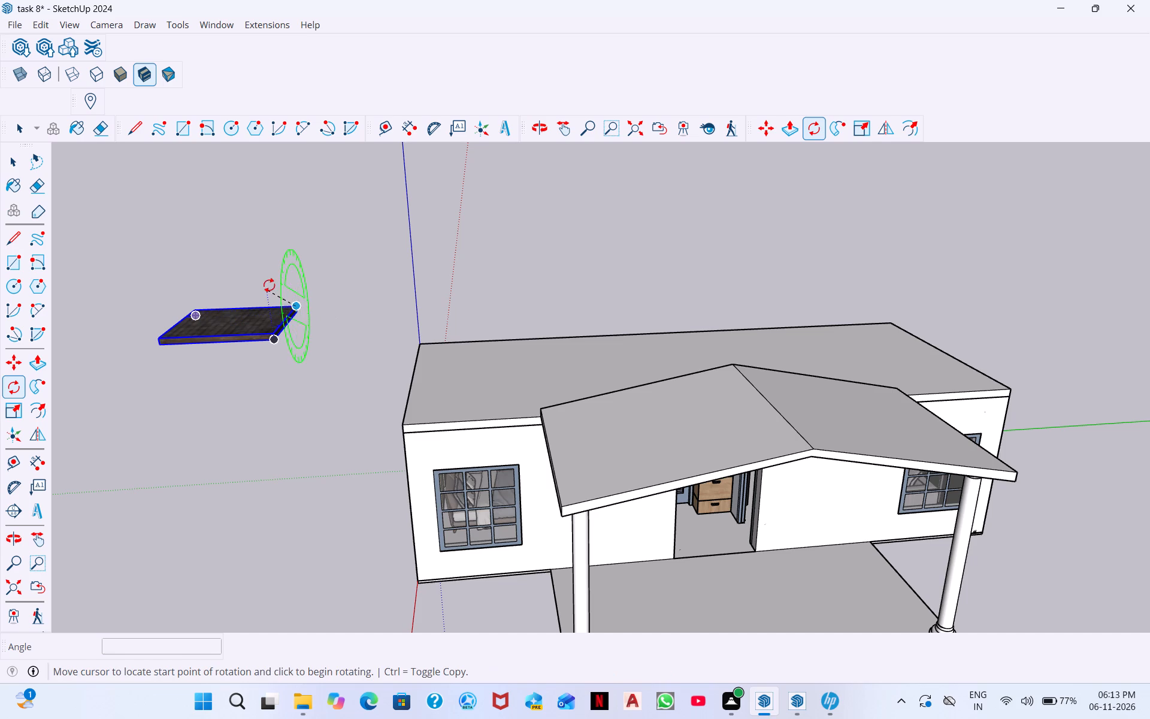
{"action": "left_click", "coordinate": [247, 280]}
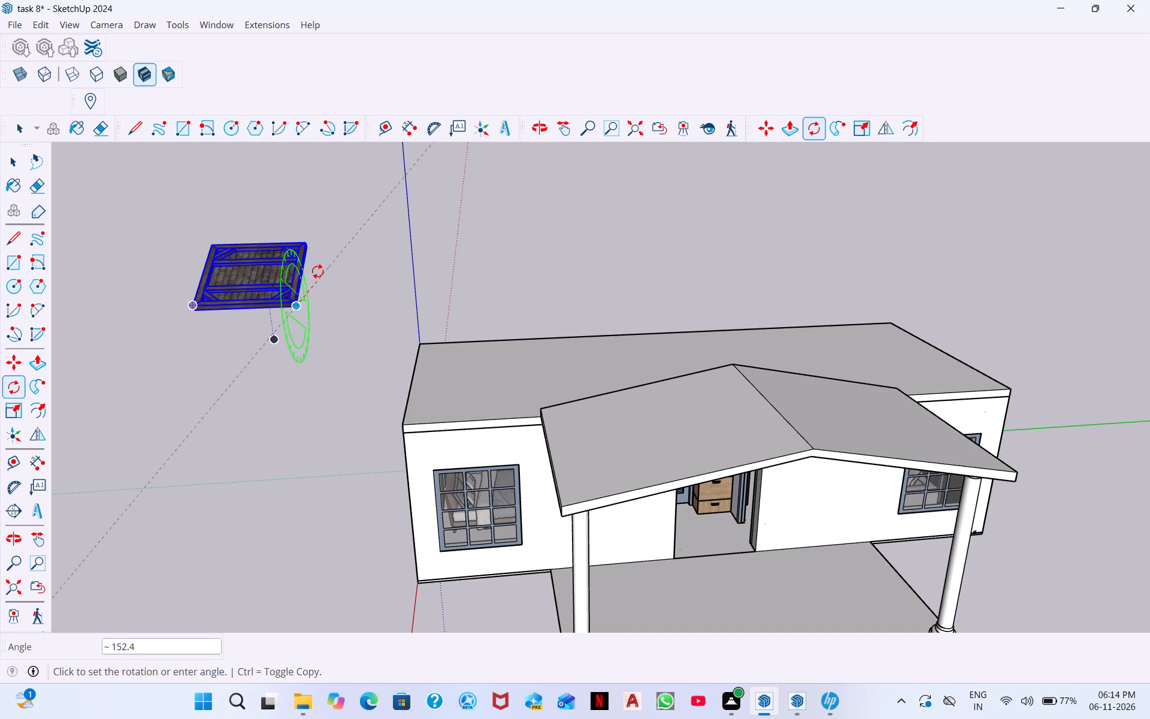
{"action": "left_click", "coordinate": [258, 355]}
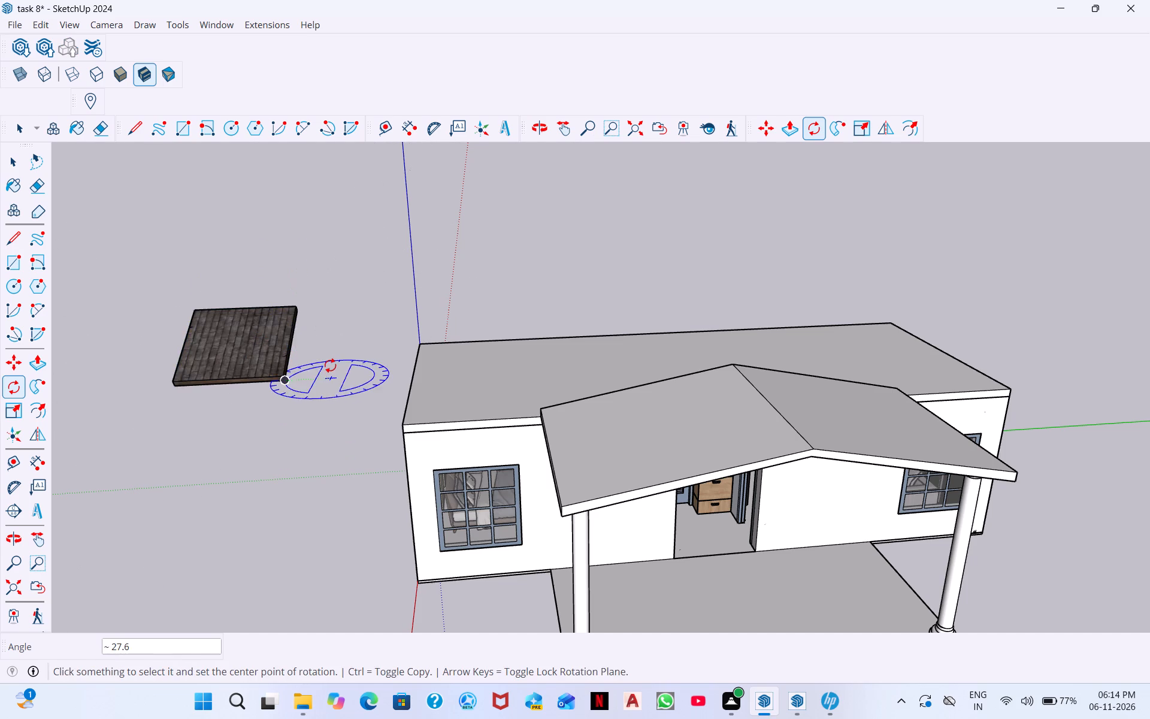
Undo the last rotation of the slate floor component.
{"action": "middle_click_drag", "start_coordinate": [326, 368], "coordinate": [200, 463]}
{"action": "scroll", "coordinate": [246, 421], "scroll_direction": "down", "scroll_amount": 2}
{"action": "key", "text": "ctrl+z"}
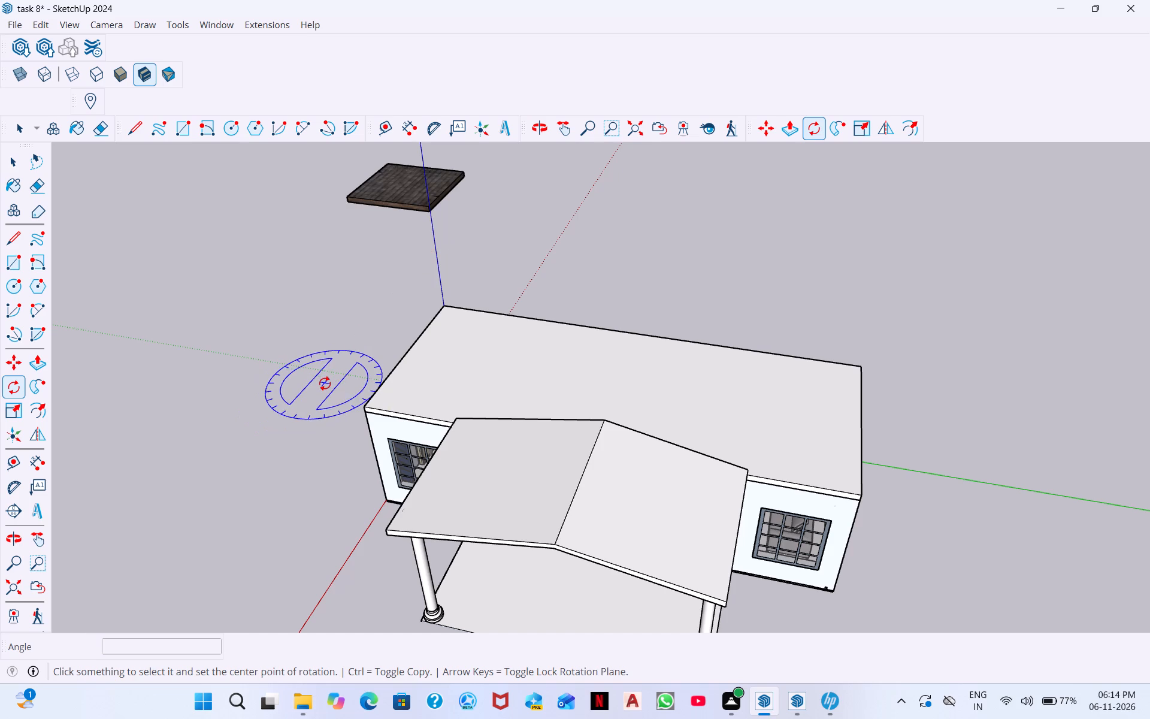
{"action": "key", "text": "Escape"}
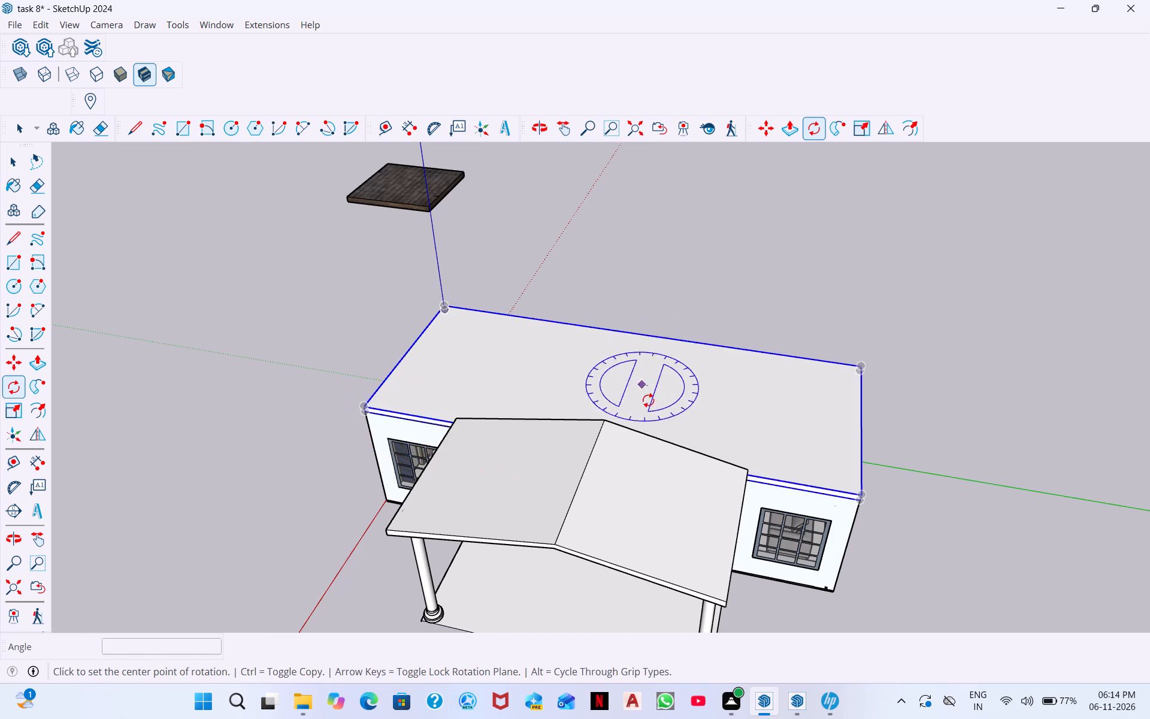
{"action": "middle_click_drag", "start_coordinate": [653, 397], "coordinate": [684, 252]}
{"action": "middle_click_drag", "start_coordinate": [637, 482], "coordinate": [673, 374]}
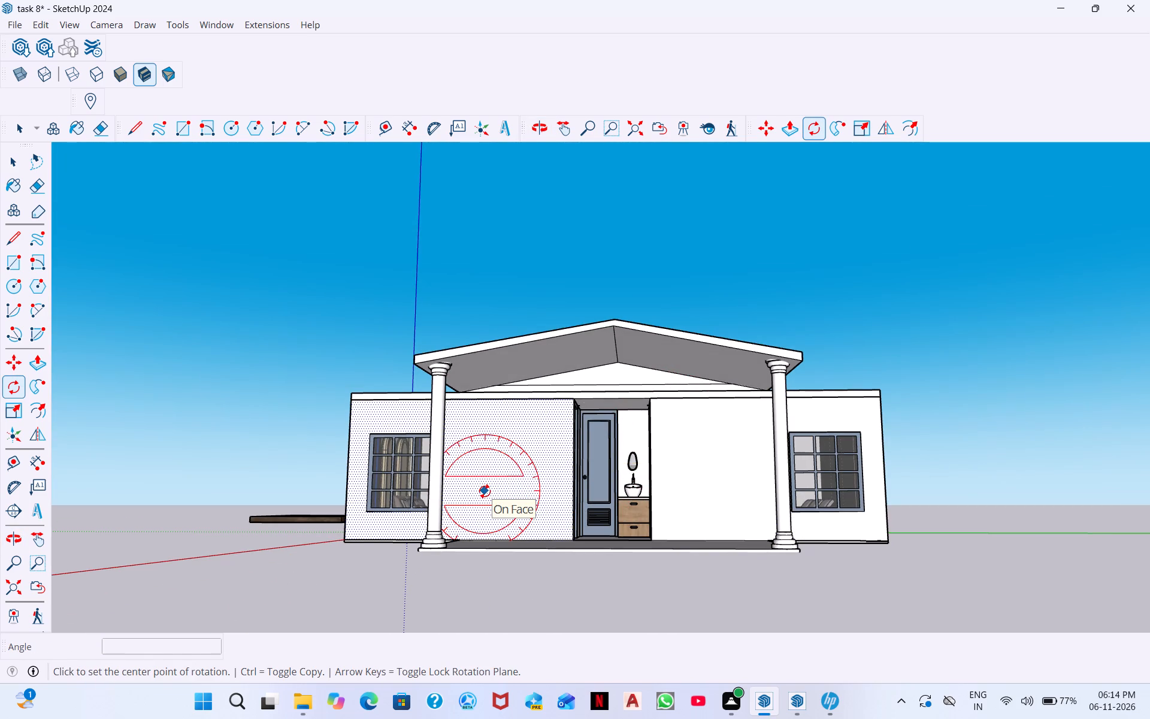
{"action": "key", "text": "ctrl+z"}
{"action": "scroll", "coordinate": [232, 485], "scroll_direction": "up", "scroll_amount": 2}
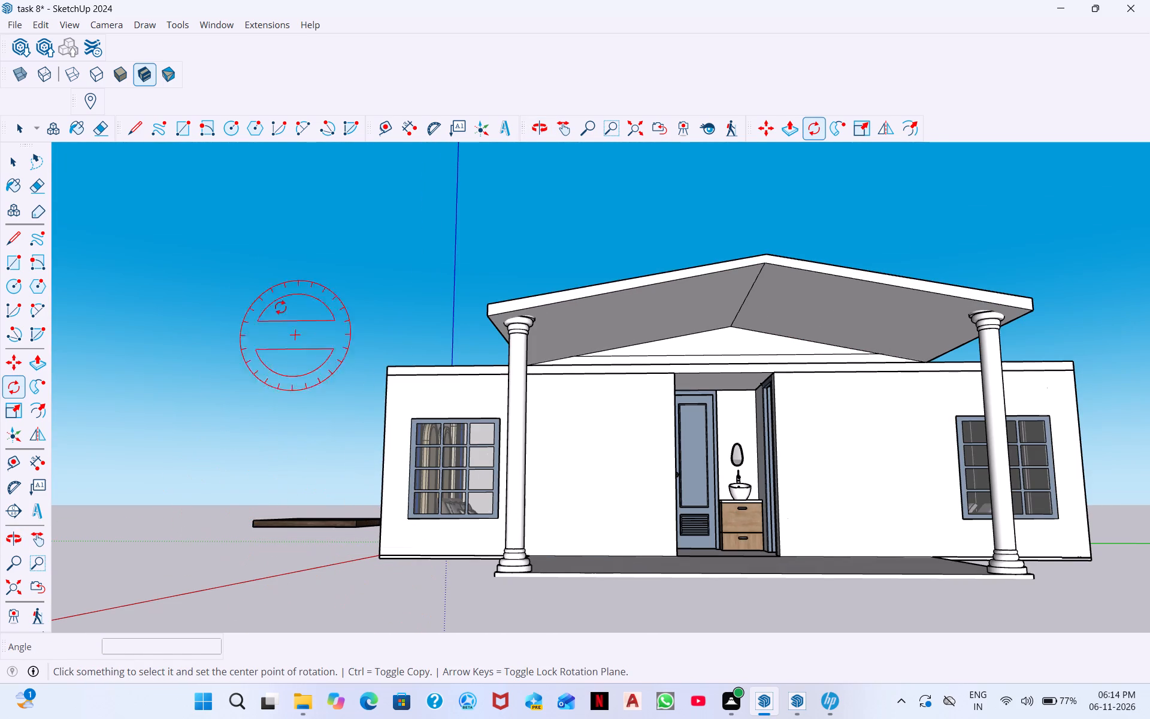
Delete the slate floor component from the open space beside the house.
{"action": "left_click", "coordinate": [223, 58]}
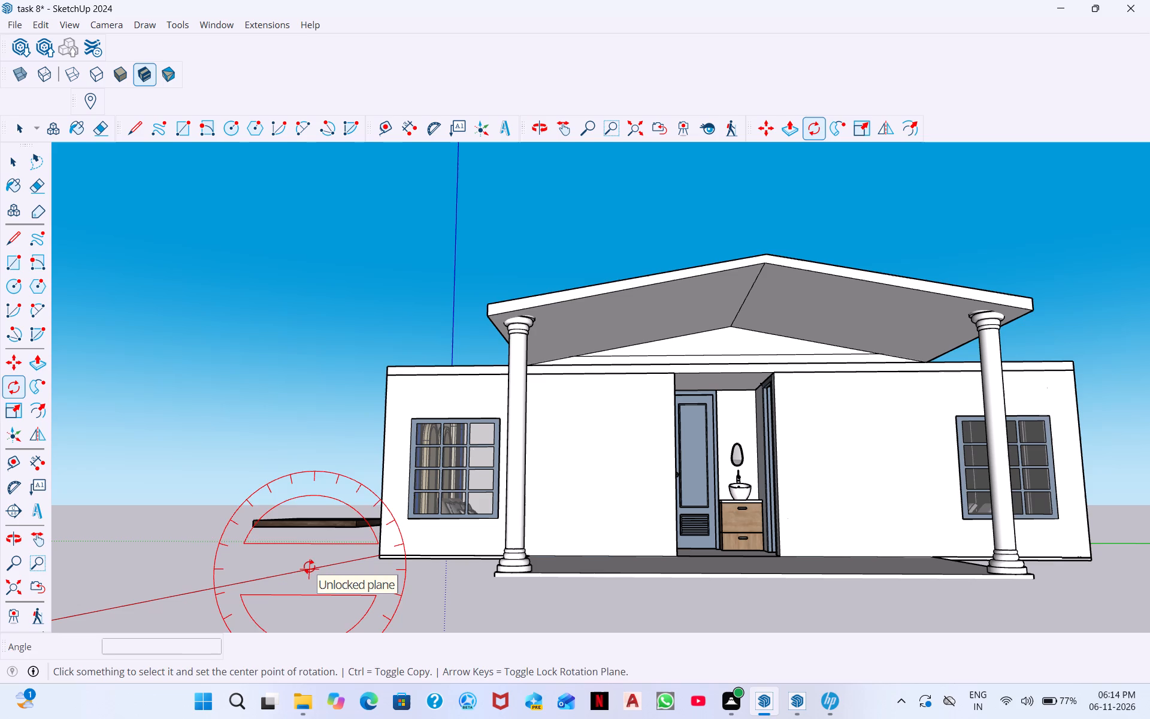
{"action": "key", "text": "space"}
{"action": "left_click_drag", "start_coordinate": [314, 554], "coordinate": [320, 463]}
{"action": "left_click_drag", "start_coordinate": [336, 533], "coordinate": [143, 483]}
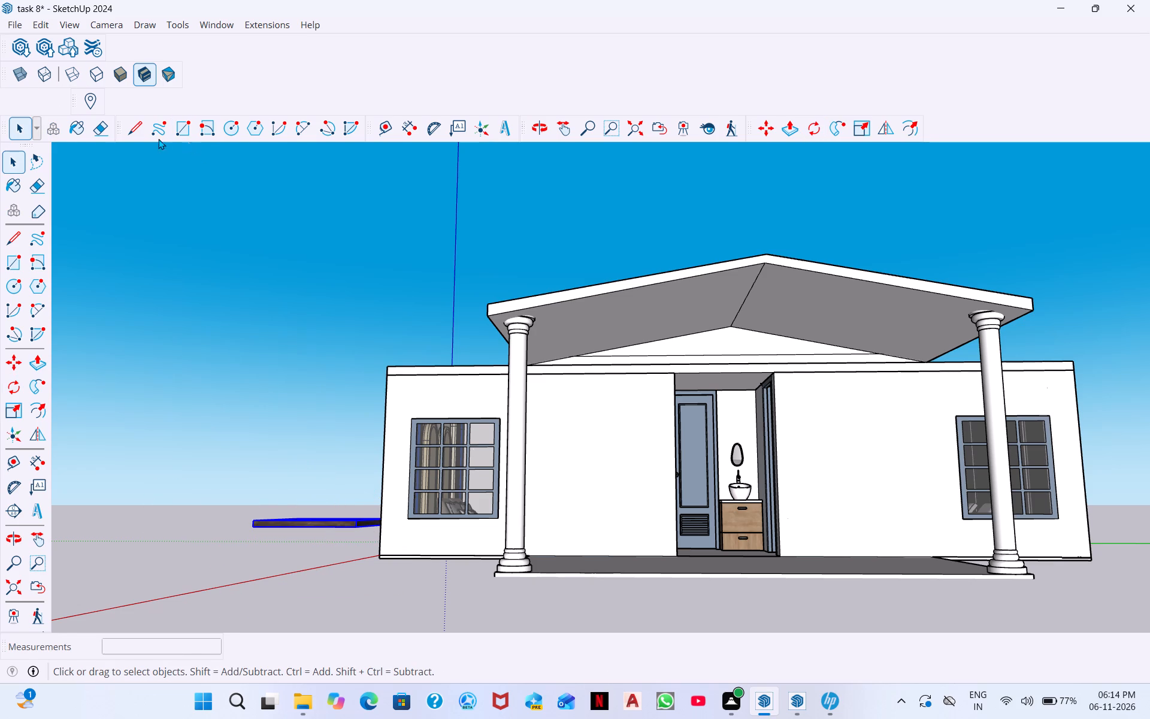
{"action": "left_click", "coordinate": [32, 21]}
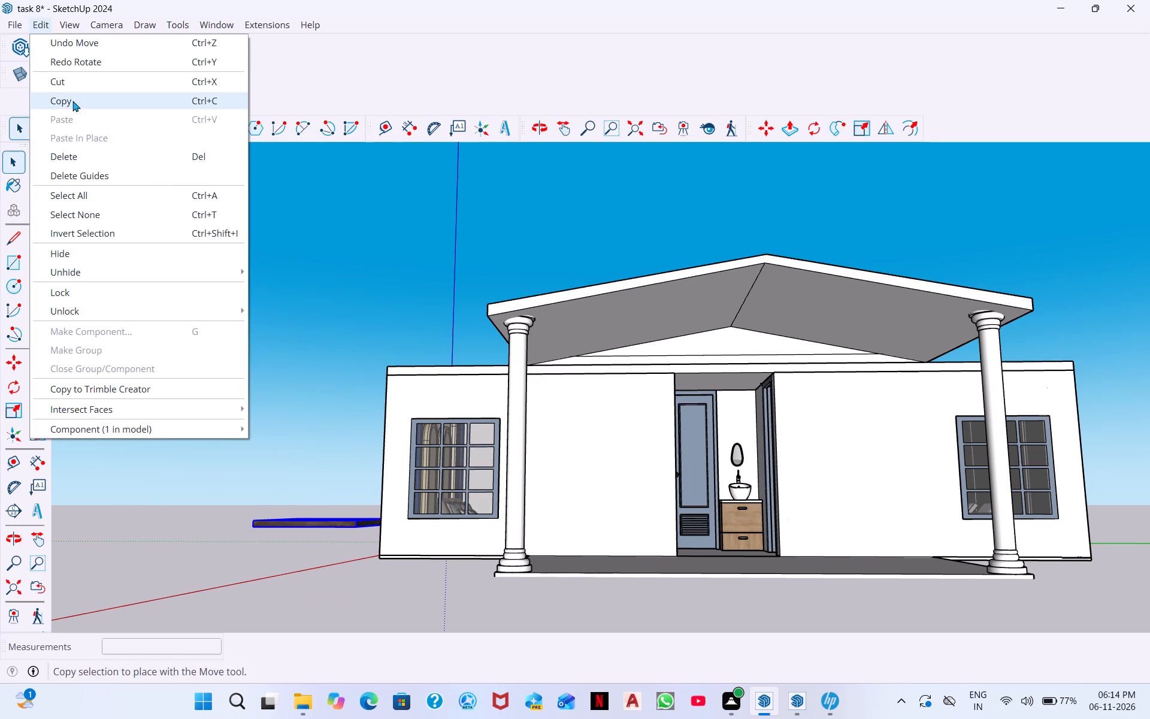
{"action": "left_click", "coordinate": [98, 162]}
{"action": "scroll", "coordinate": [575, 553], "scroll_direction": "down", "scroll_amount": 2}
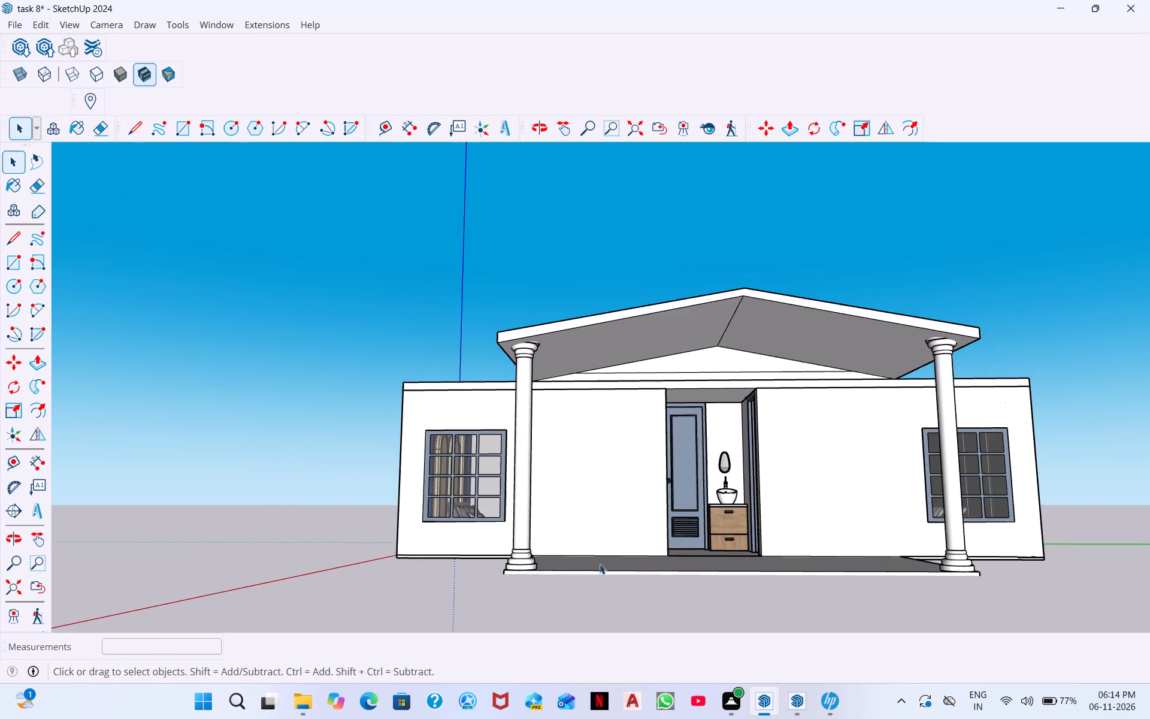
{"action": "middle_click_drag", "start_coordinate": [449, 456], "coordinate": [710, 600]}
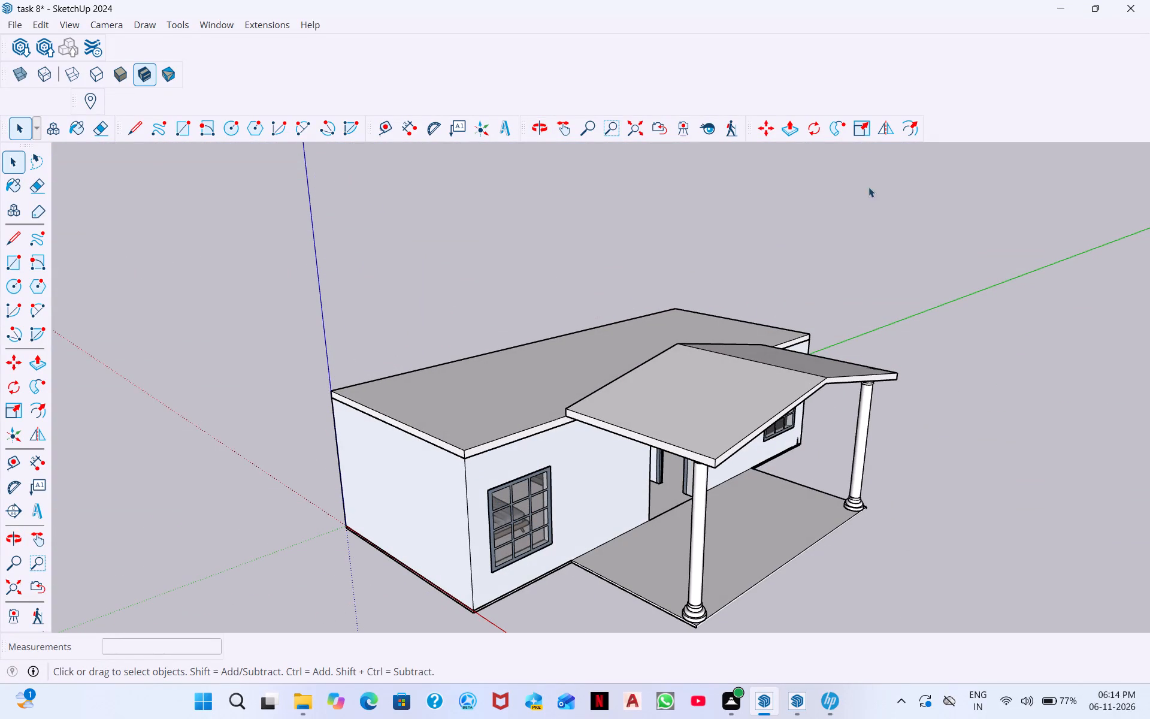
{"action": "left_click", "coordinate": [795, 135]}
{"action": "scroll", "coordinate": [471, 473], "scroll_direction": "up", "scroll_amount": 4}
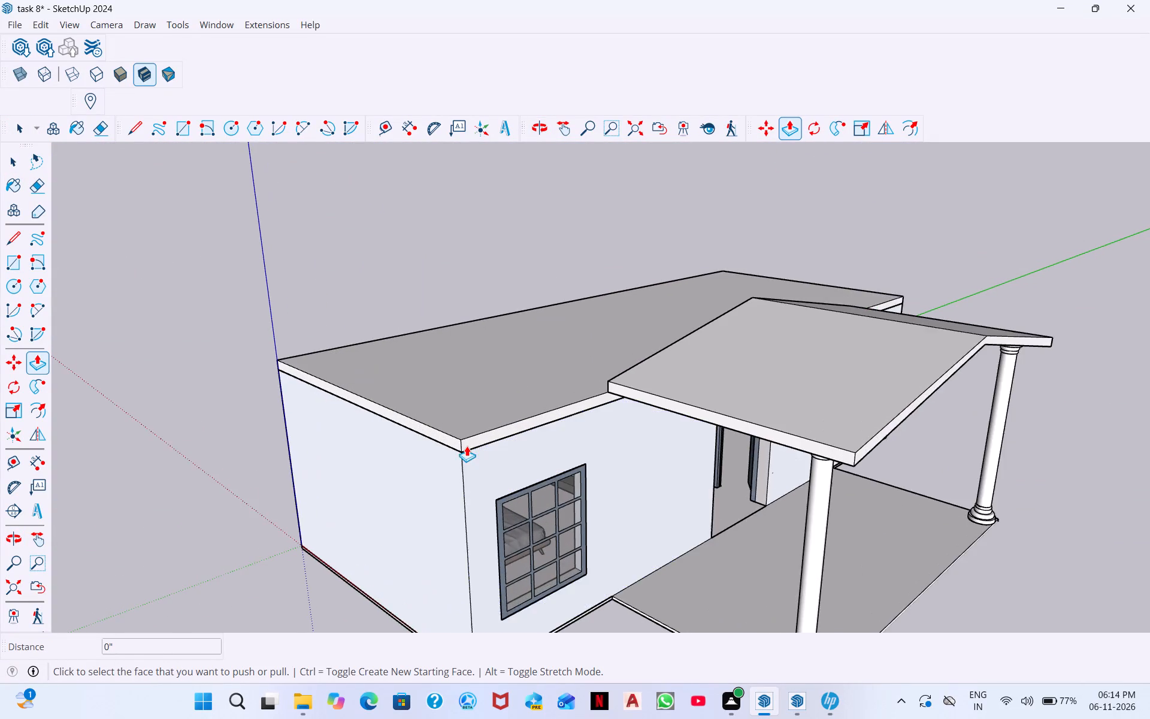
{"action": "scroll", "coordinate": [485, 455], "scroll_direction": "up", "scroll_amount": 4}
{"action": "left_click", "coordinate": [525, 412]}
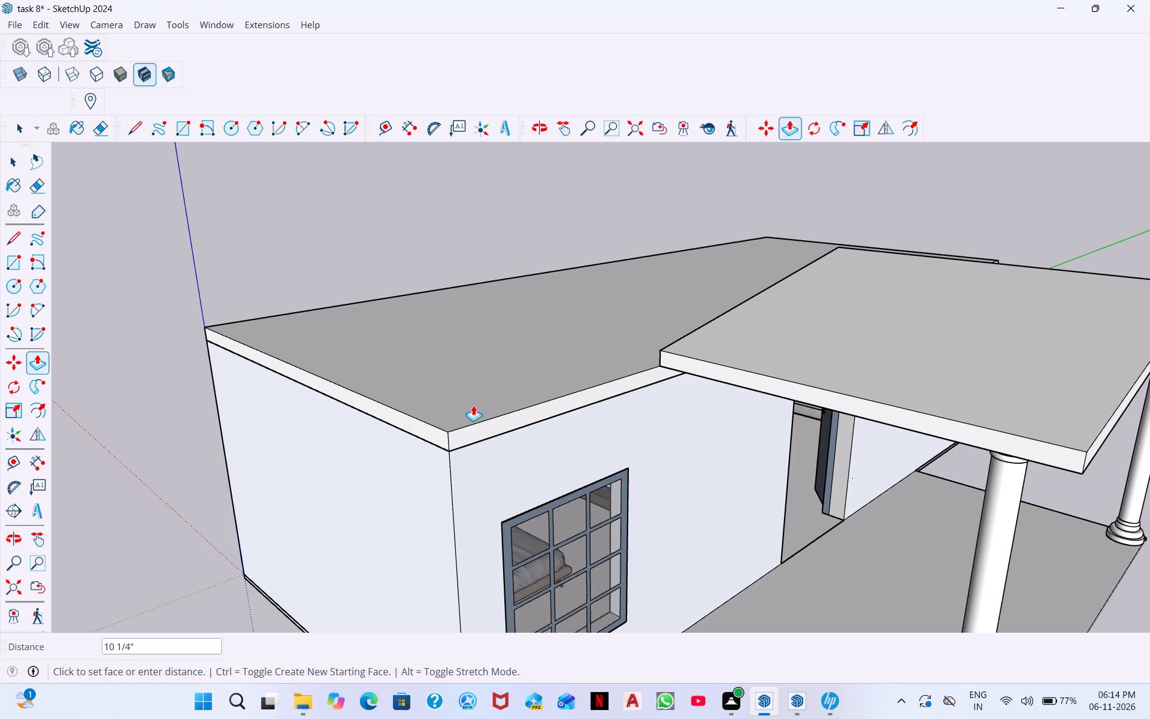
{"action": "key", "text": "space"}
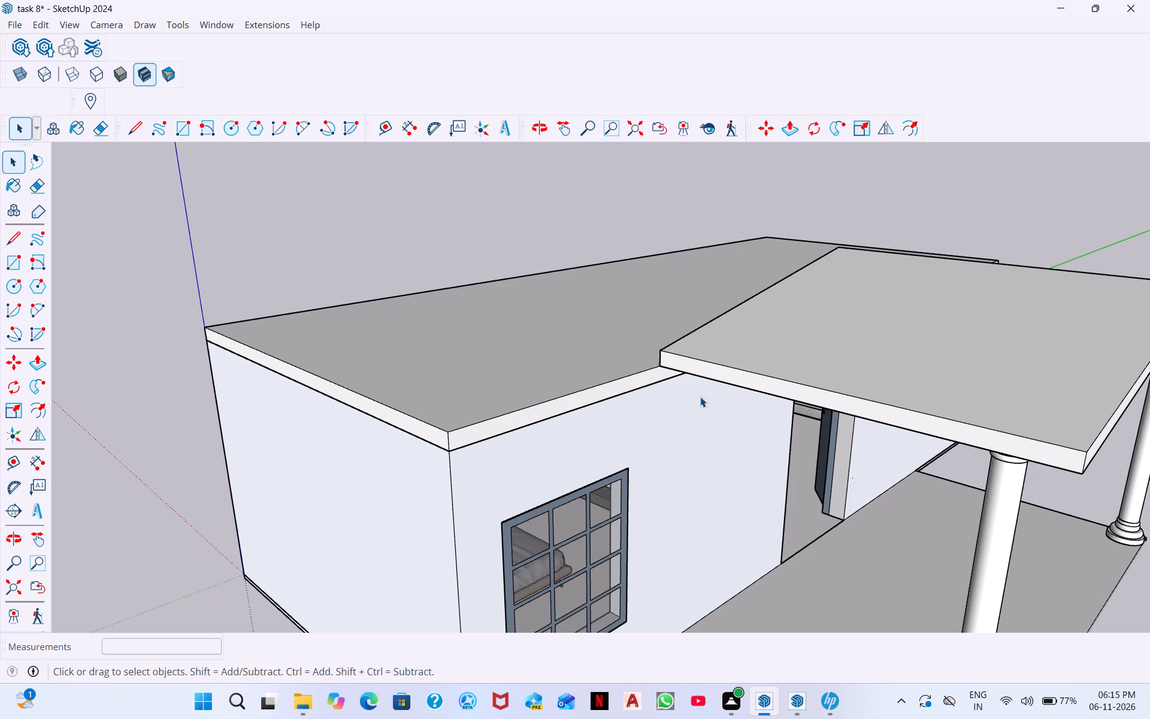
Open the house's flat roof slab group for editing and push/pull its front edge face outward by 2".
{"action": "left_click", "coordinate": [571, 406]}
{"action": "middle_click_drag", "start_coordinate": [612, 395], "coordinate": [556, 327]}
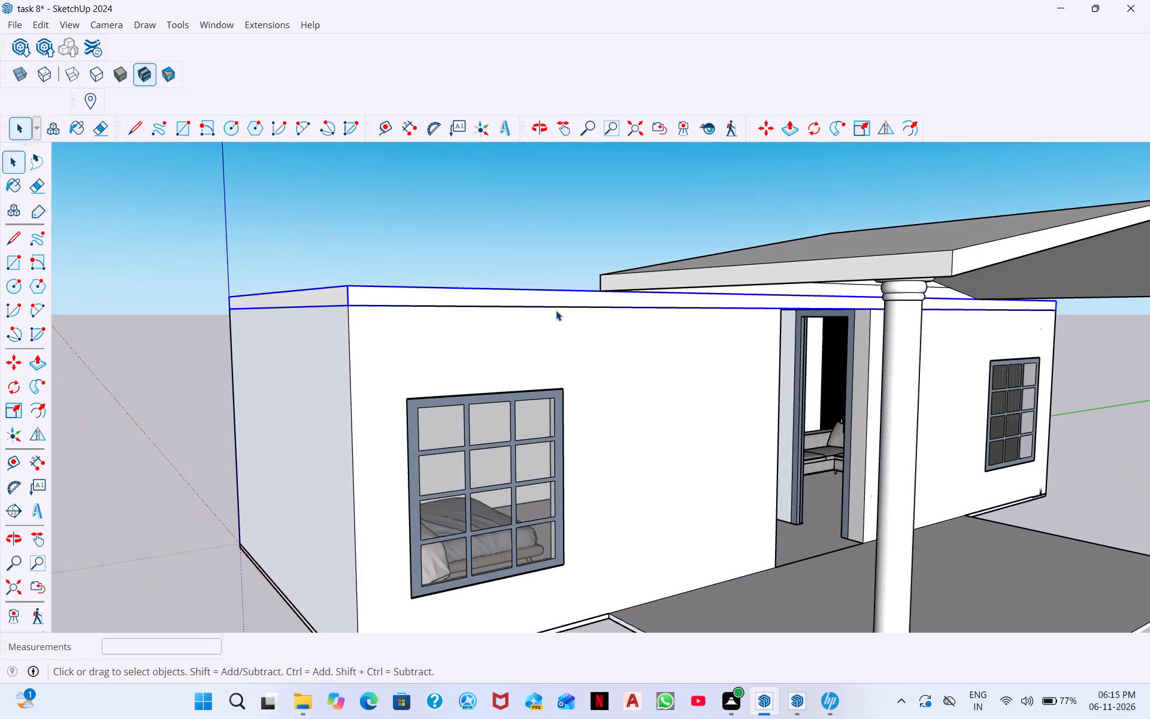
{"action": "double_click", "coordinate": [558, 303]}
{"action": "double_click", "coordinate": [528, 301]}
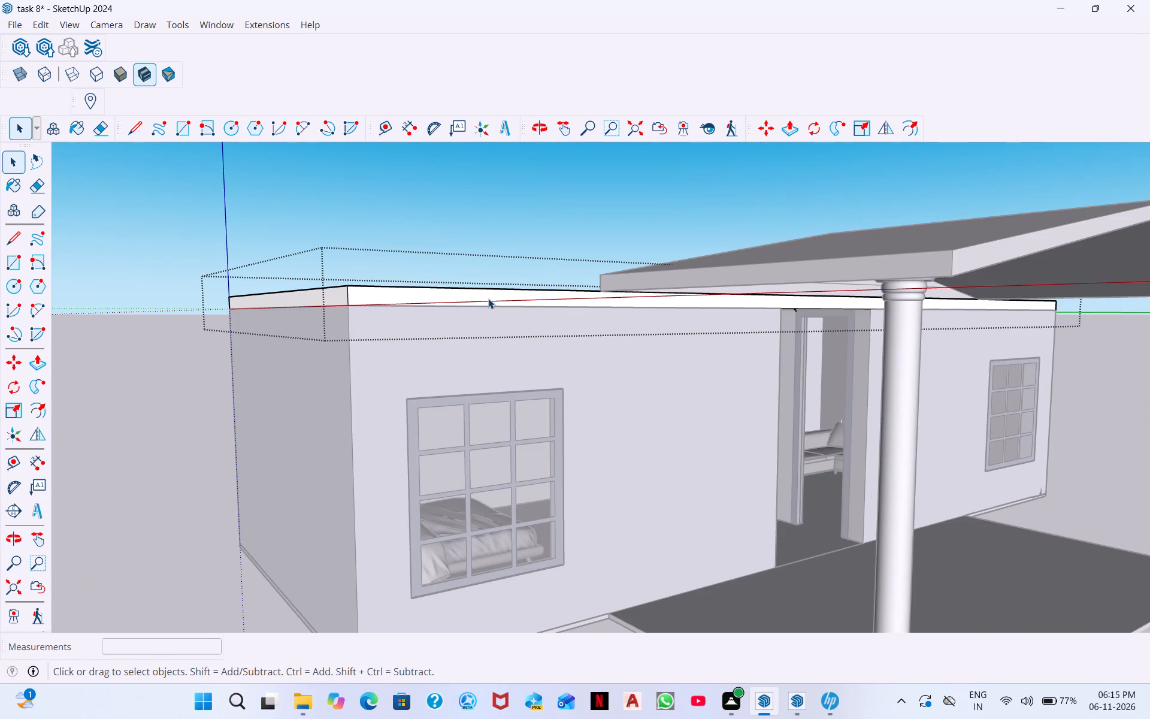
{"action": "left_click", "coordinate": [443, 303]}
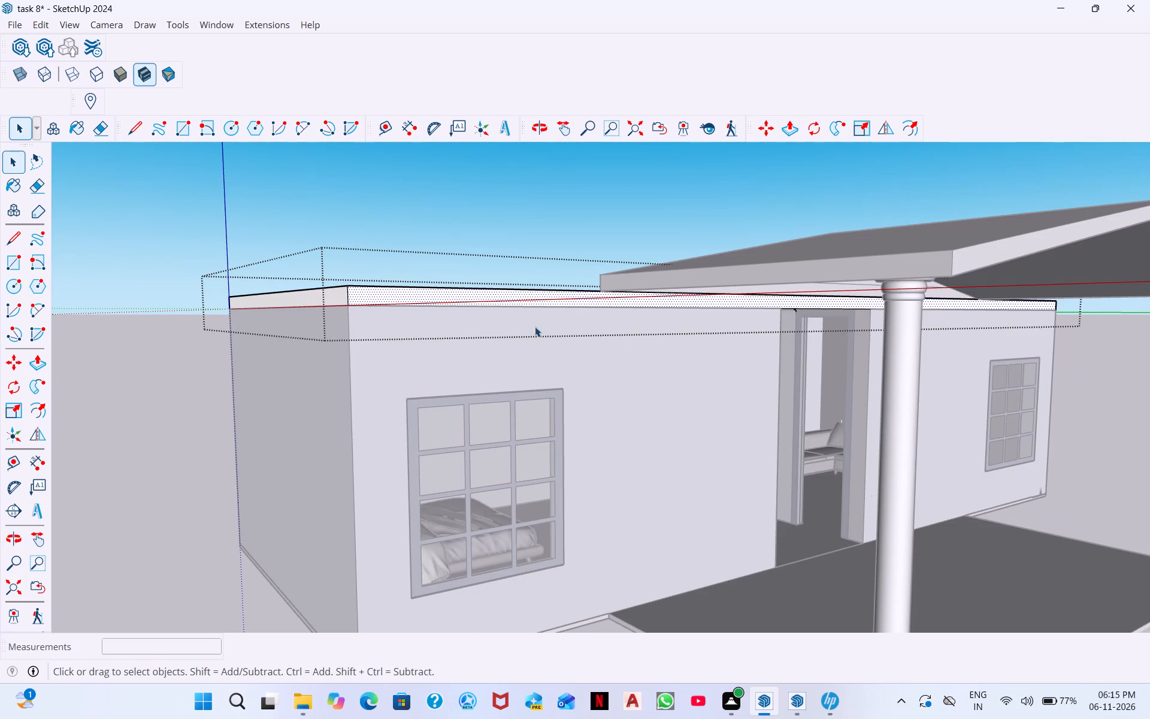
{"action": "left_click", "coordinate": [785, 128]}
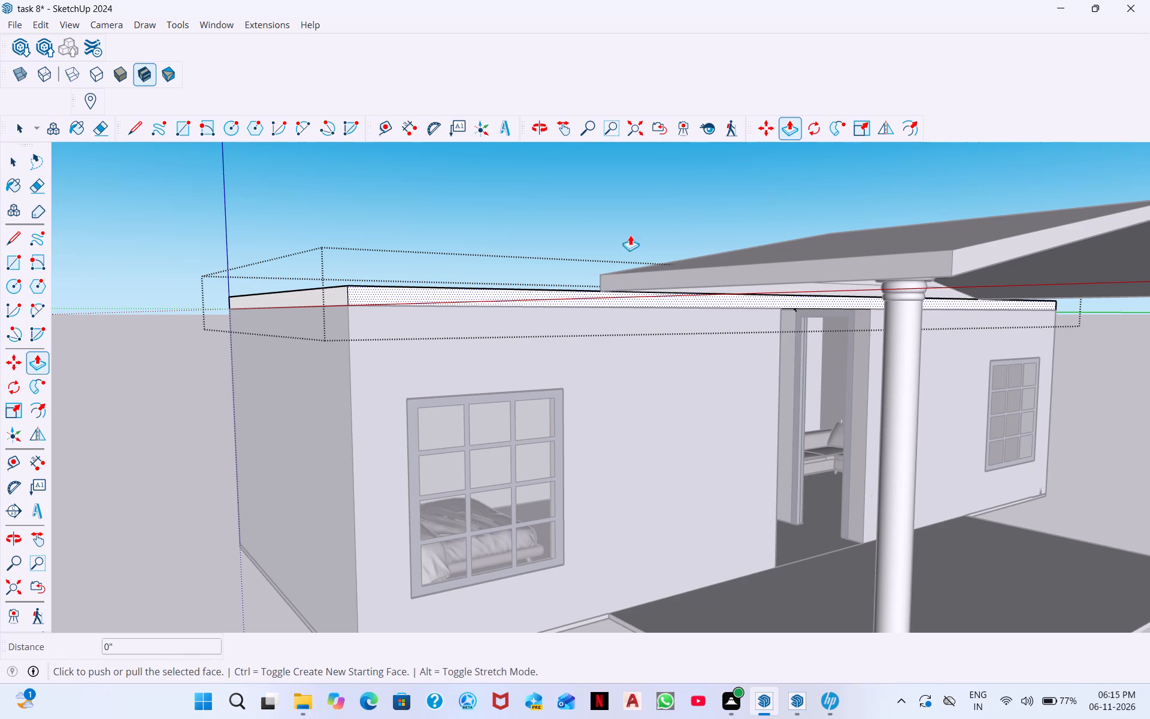
{"action": "left_click", "coordinate": [494, 286]}
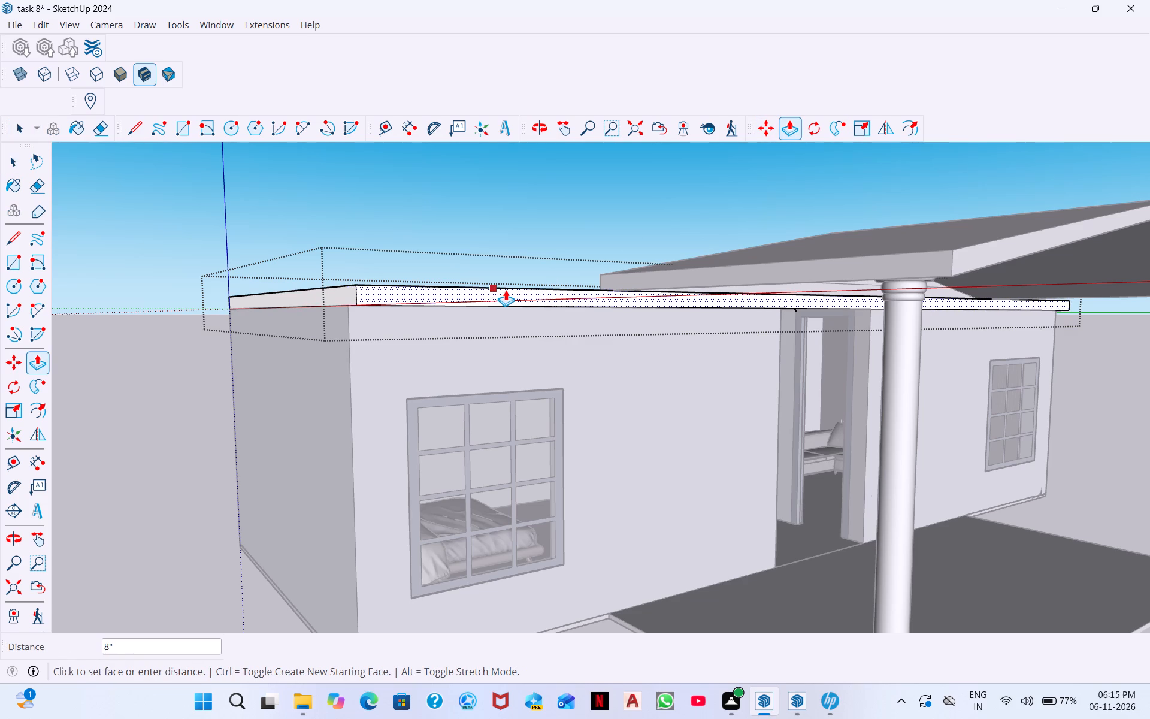
{"action": "key", "text": "2"}
{"action": "key", "text": "shift+quotedbl"}
{"action": "key", "text": "Return"}
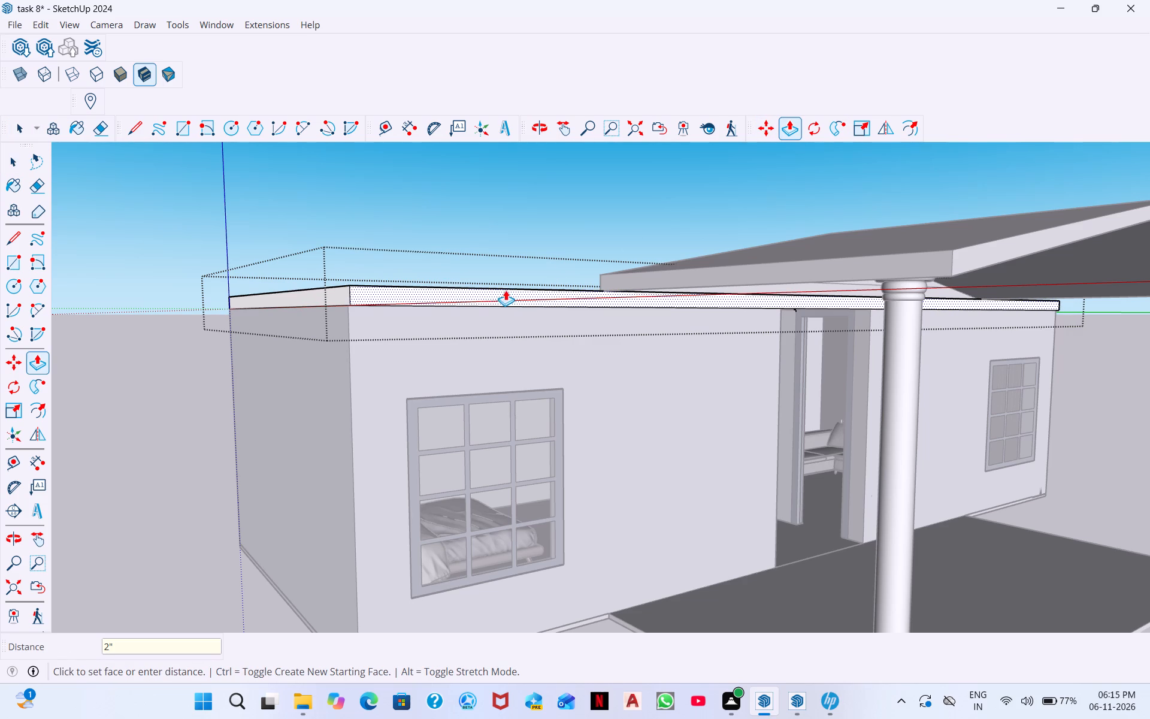
{"action": "middle_click_drag", "start_coordinate": [323, 310], "coordinate": [437, 355]}
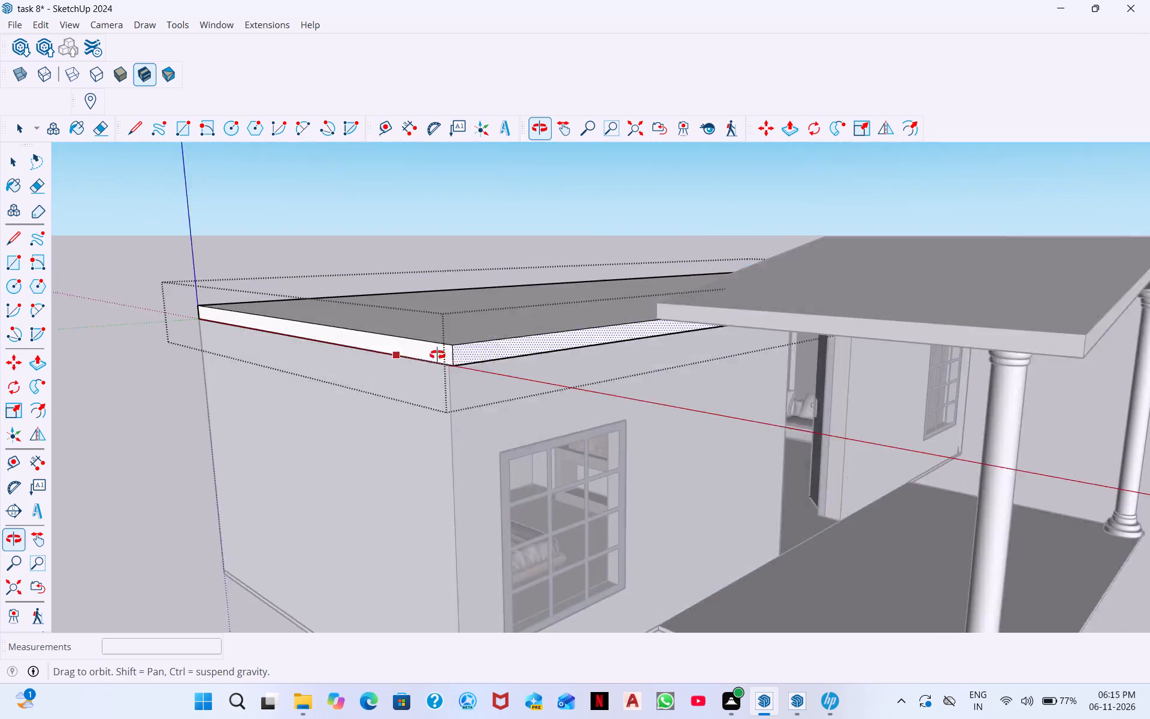
Push/pull the roof slab's end edge face, on the end nearest the model origin, outward by the same 2".
{"action": "middle_click_drag", "start_coordinate": [437, 355], "coordinate": [438, 355]}
{"action": "double_click", "coordinate": [420, 357]}
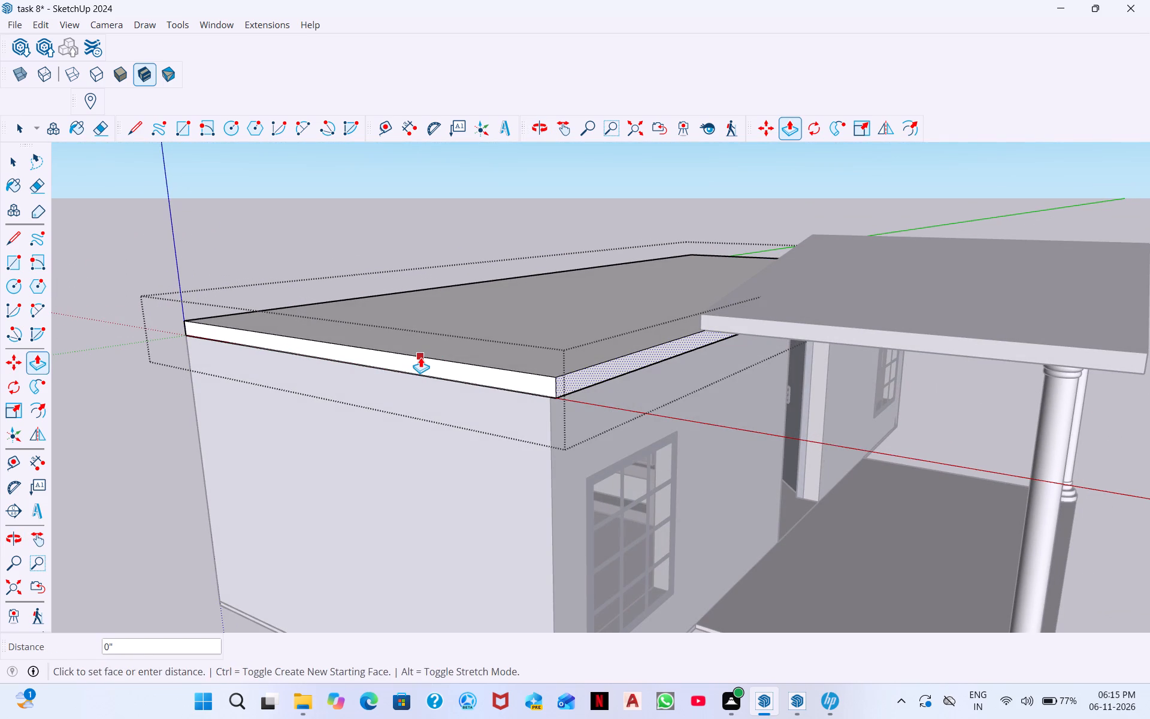
{"action": "middle_click_drag", "start_coordinate": [624, 374], "coordinate": [580, 306]}
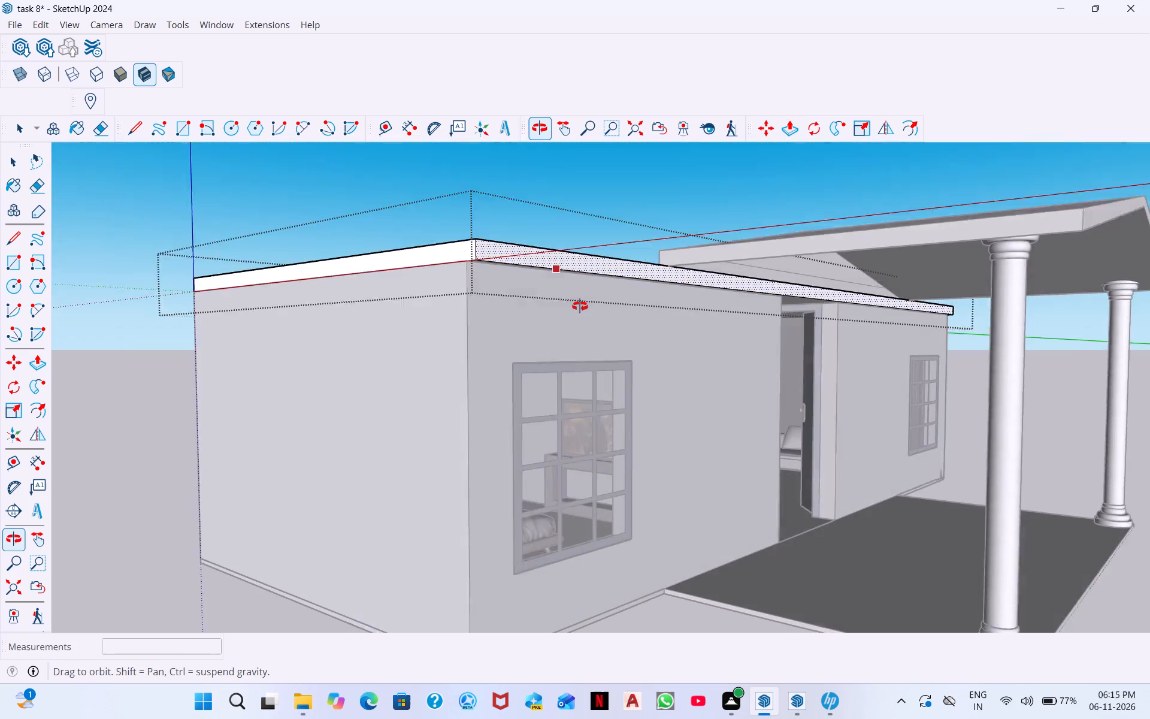
{"action": "middle_click_drag", "start_coordinate": [580, 306], "coordinate": [571, 295]}
{"action": "key", "text": "space"}
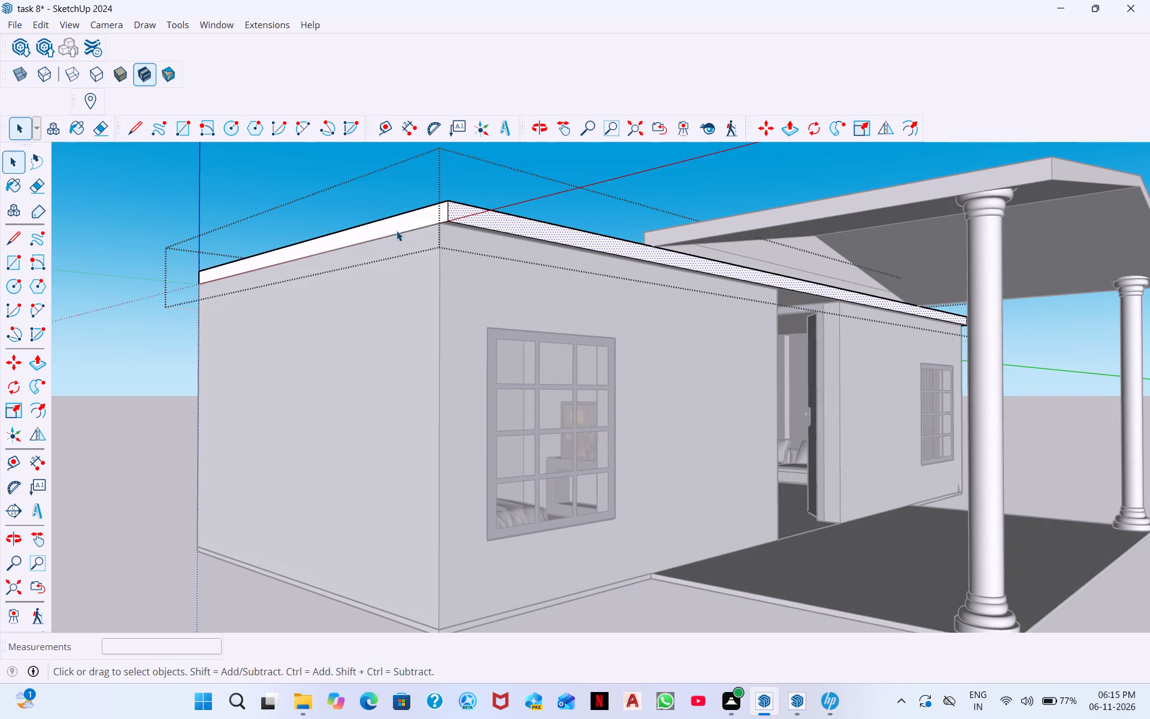
{"action": "left_click", "coordinate": [407, 222]}
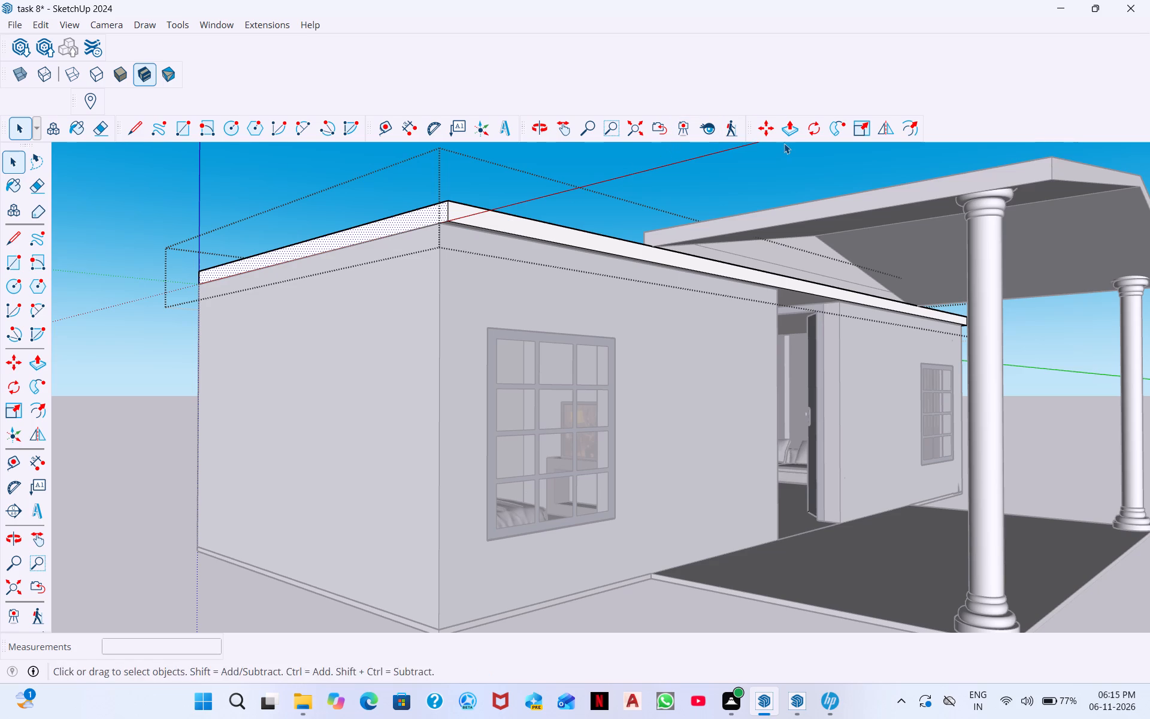
{"action": "left_click", "coordinate": [791, 131]}
{"action": "double_click", "coordinate": [416, 212]}
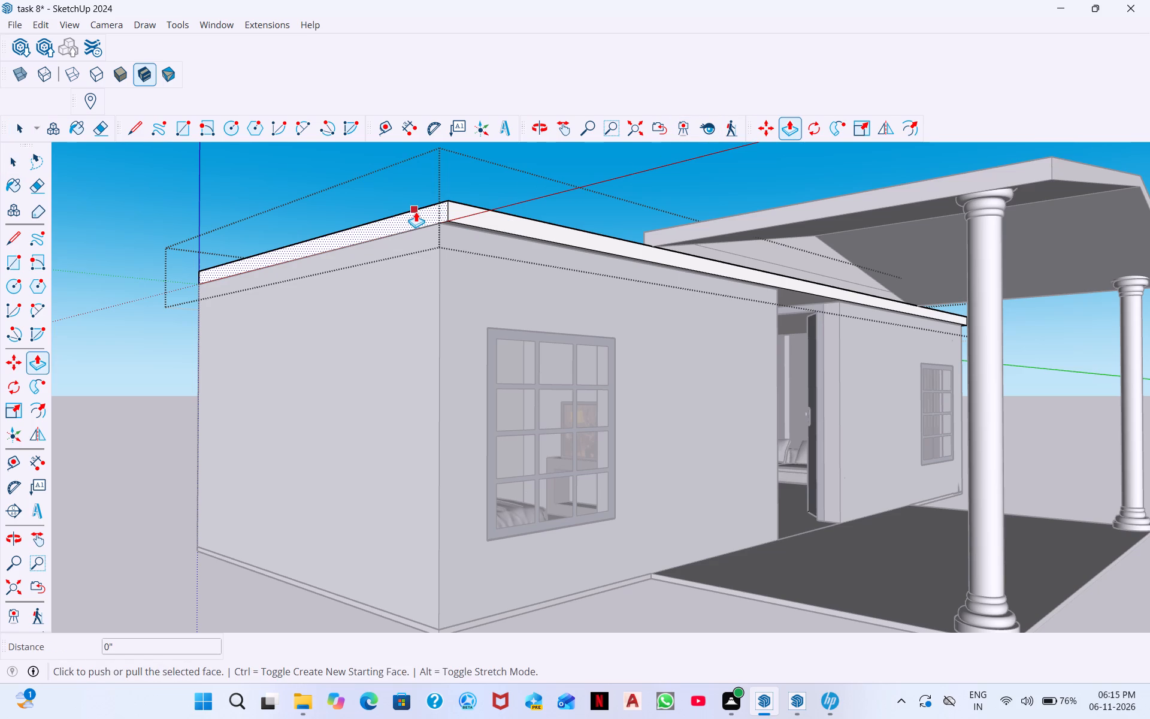
{"action": "scroll", "coordinate": [368, 235], "scroll_direction": "down", "scroll_amount": 5}
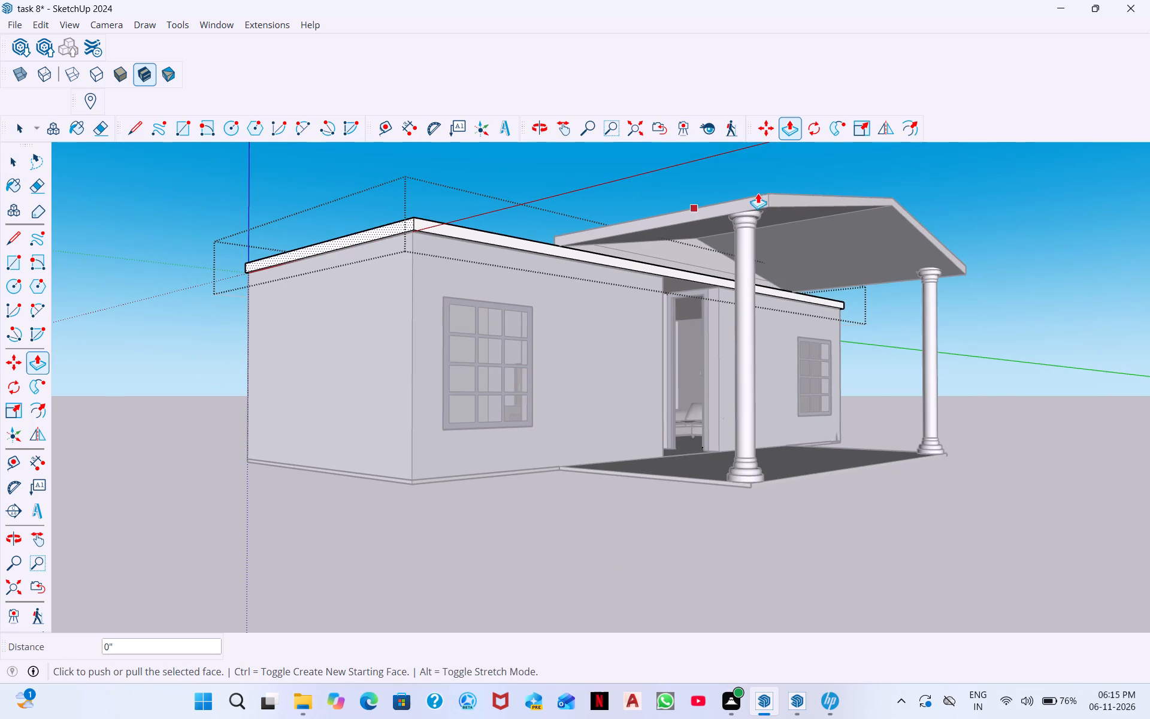
{"action": "left_click", "coordinate": [762, 99]}
Push/pull the roof slab's long rear edge face, opposite the porch, outward by 2".
{"action": "middle_click_drag", "start_coordinate": [237, 330], "coordinate": [714, 388]}
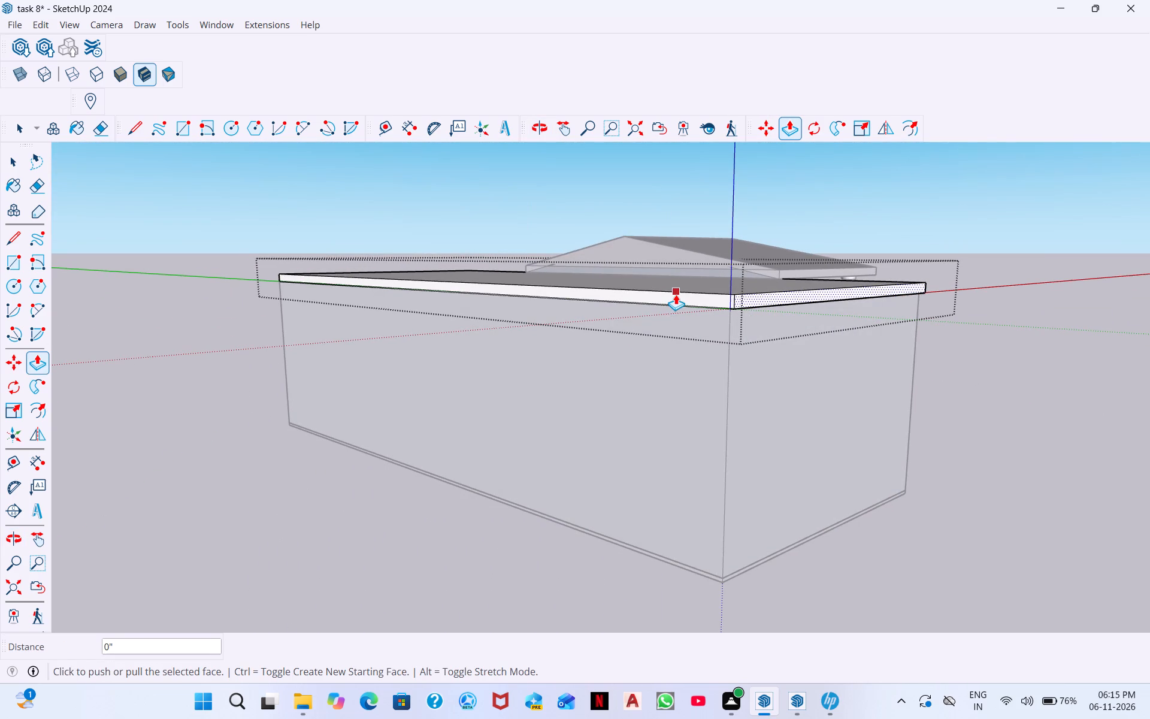
{"action": "key", "text": "space"}
{"action": "left_click_drag", "start_coordinate": [688, 299], "coordinate": [691, 304]}
{"action": "left_click", "coordinate": [702, 300]}
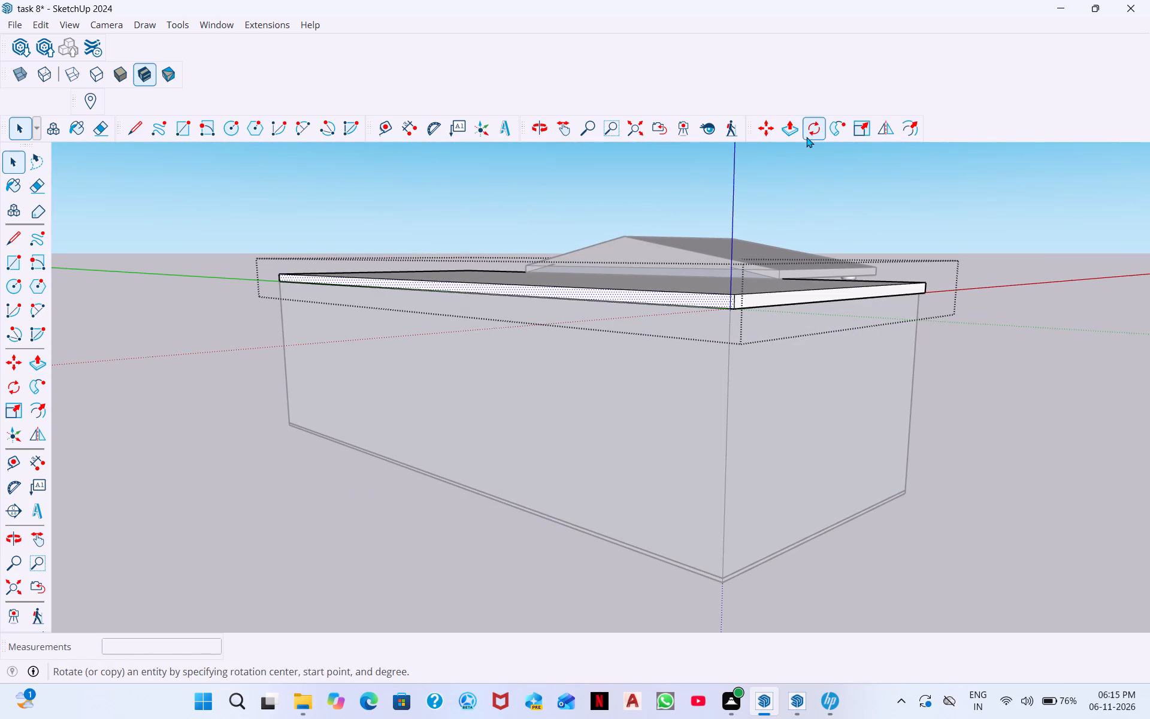
{"action": "left_click", "coordinate": [786, 124]}
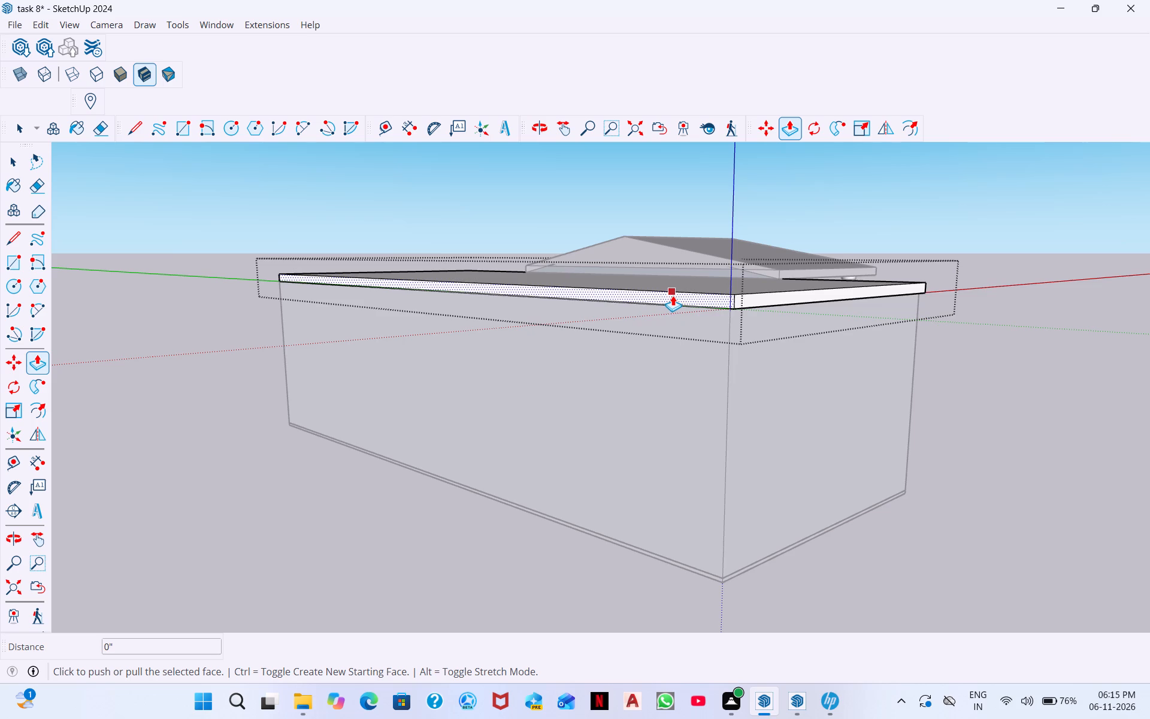
{"action": "scroll", "coordinate": [673, 294], "scroll_direction": "up", "scroll_amount": 12}
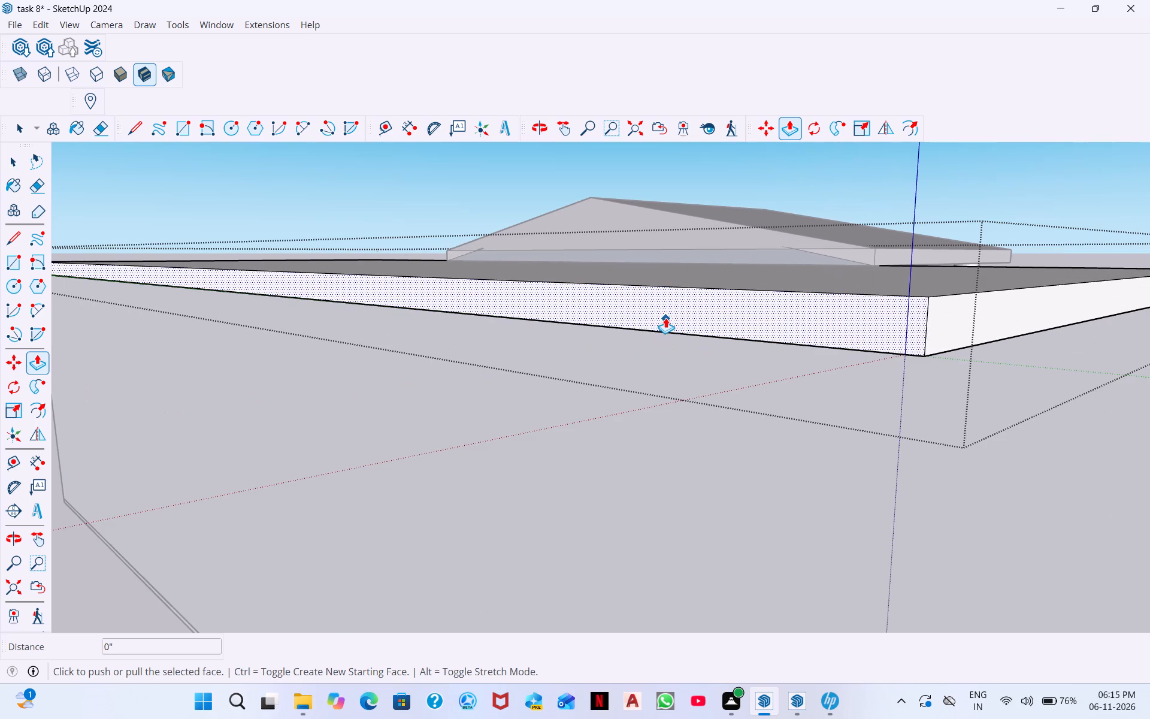
{"action": "double_click", "coordinate": [665, 317]}
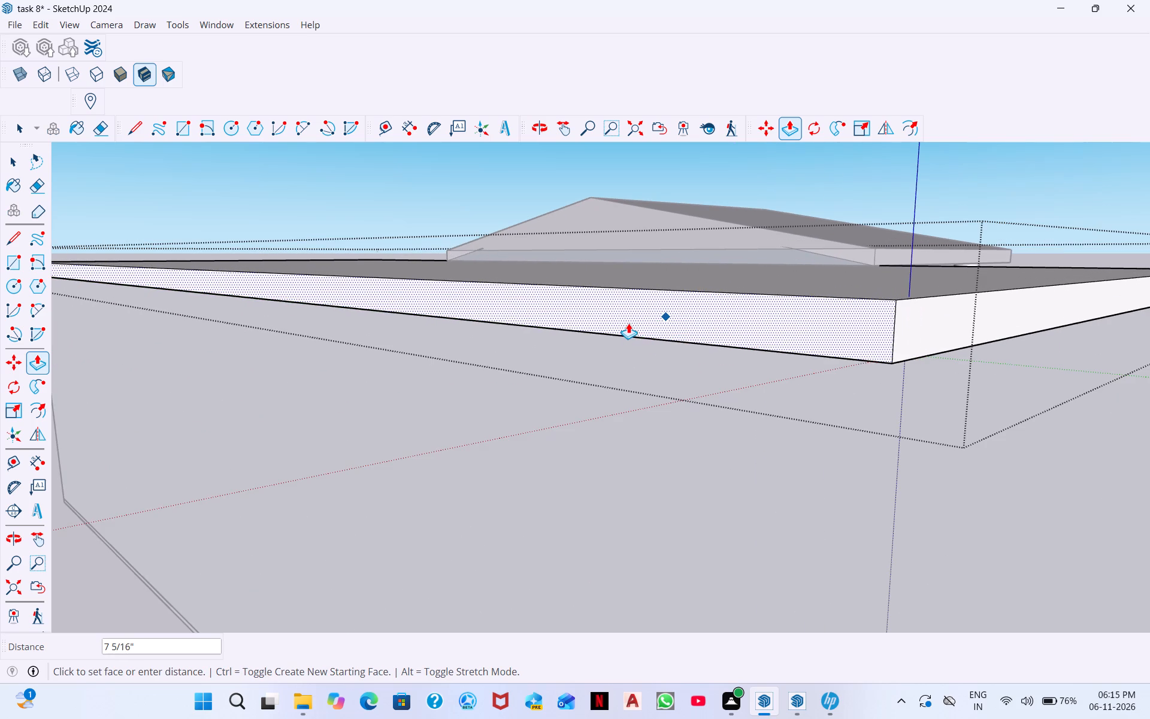
{"action": "middle_click_drag", "start_coordinate": [628, 322], "coordinate": [609, 176]}
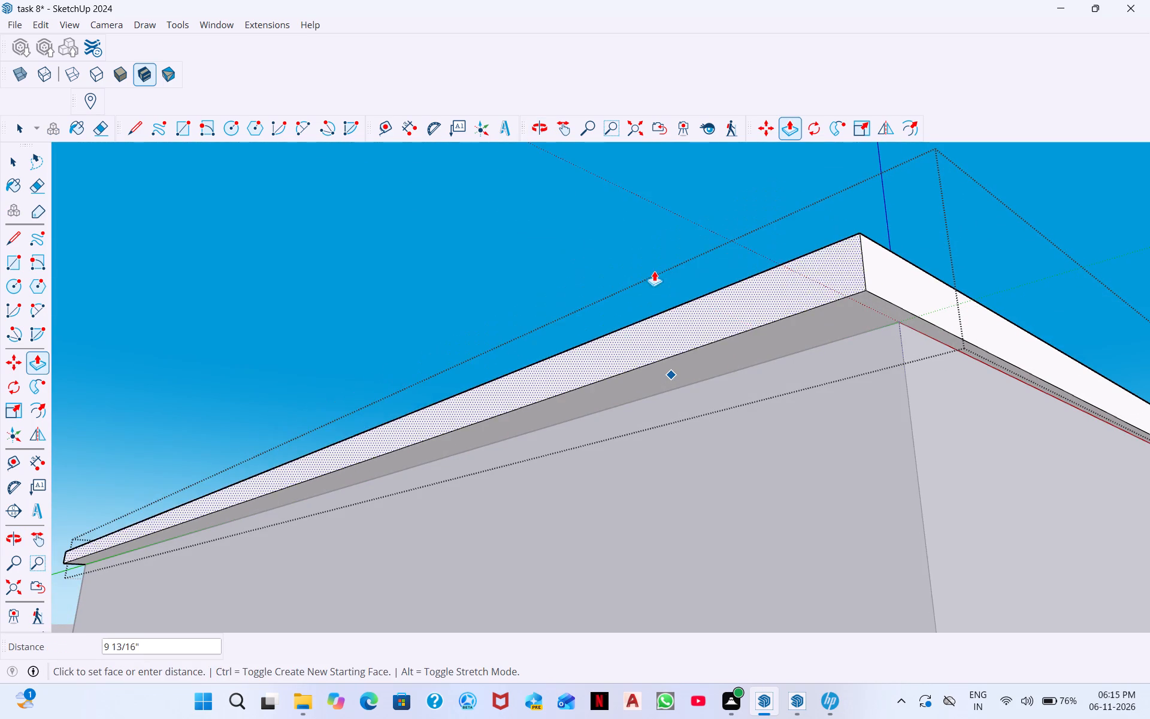
{"action": "type", "text": "2\""}
{"action": "key", "text": "Return"}
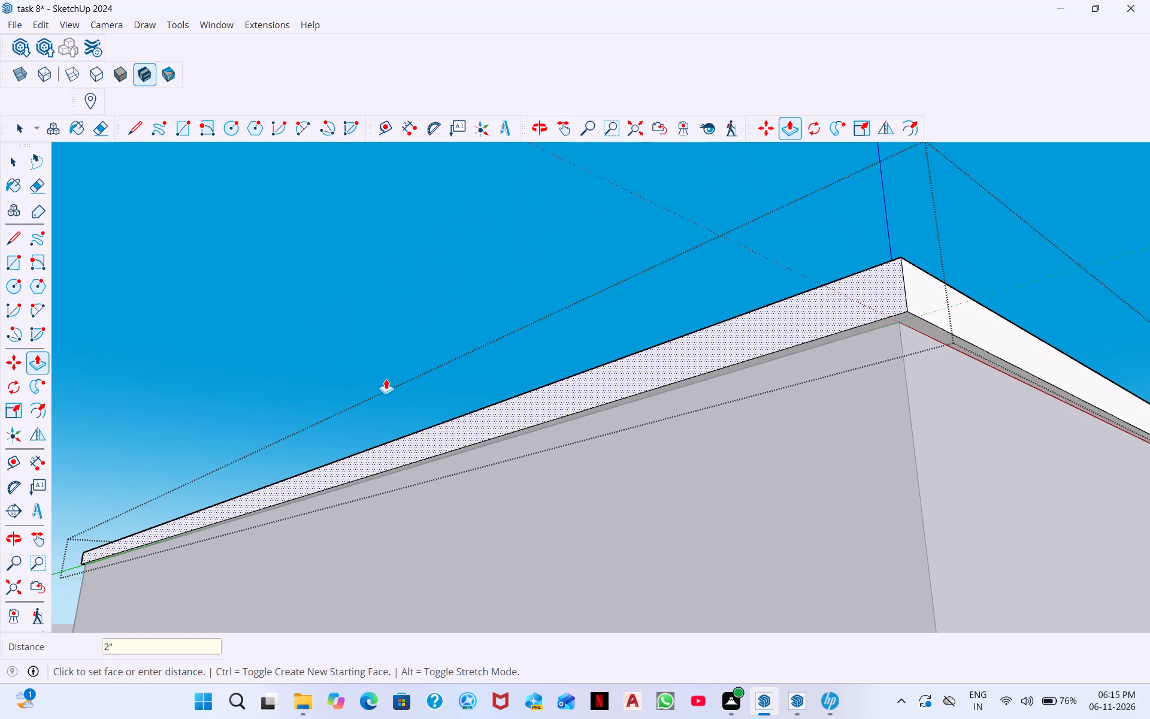
Push/pull the roof slab's remaining end edge face, on the end farthest from the model origin, outward by the same 2".
{"action": "middle_click_drag", "start_coordinate": [521, 525], "coordinate": [829, 445]}
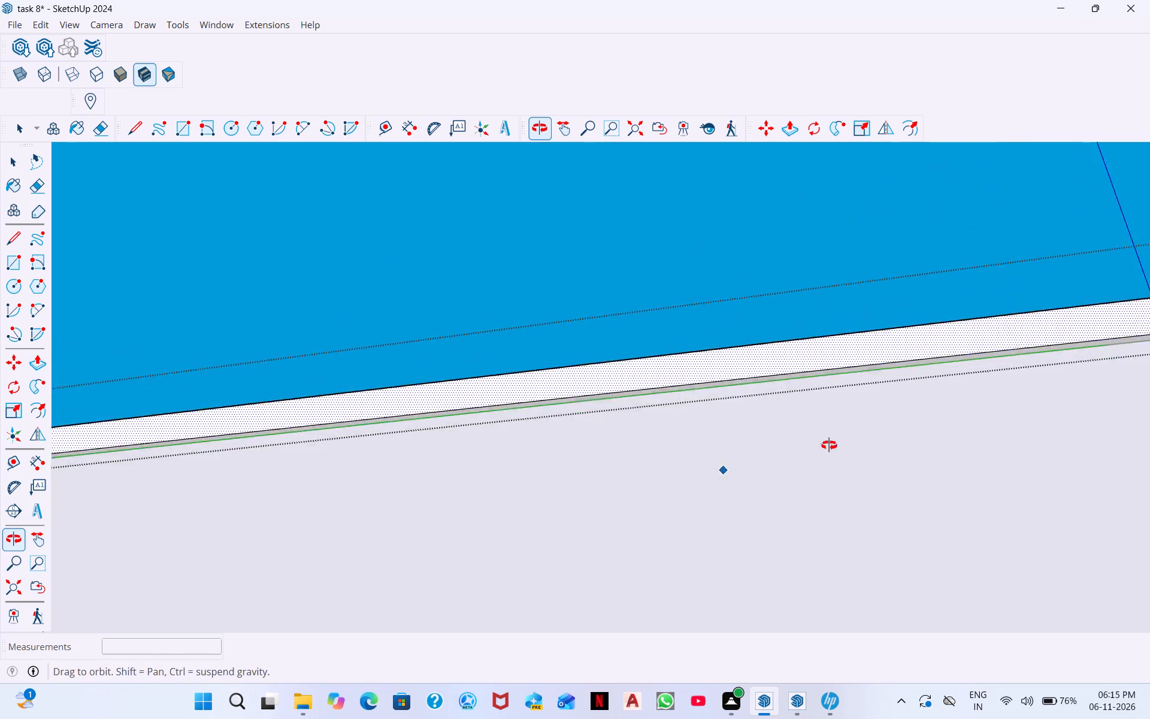
{"action": "middle_click_drag", "start_coordinate": [829, 445], "coordinate": [939, 408]}
{"action": "scroll", "coordinate": [503, 377], "scroll_direction": "down", "scroll_amount": 9}
{"action": "middle_click_drag", "start_coordinate": [503, 386], "coordinate": [504, 393]}
{"action": "middle_click_drag", "start_coordinate": [311, 361], "coordinate": [412, 463]}
{"action": "key", "text": "space"}
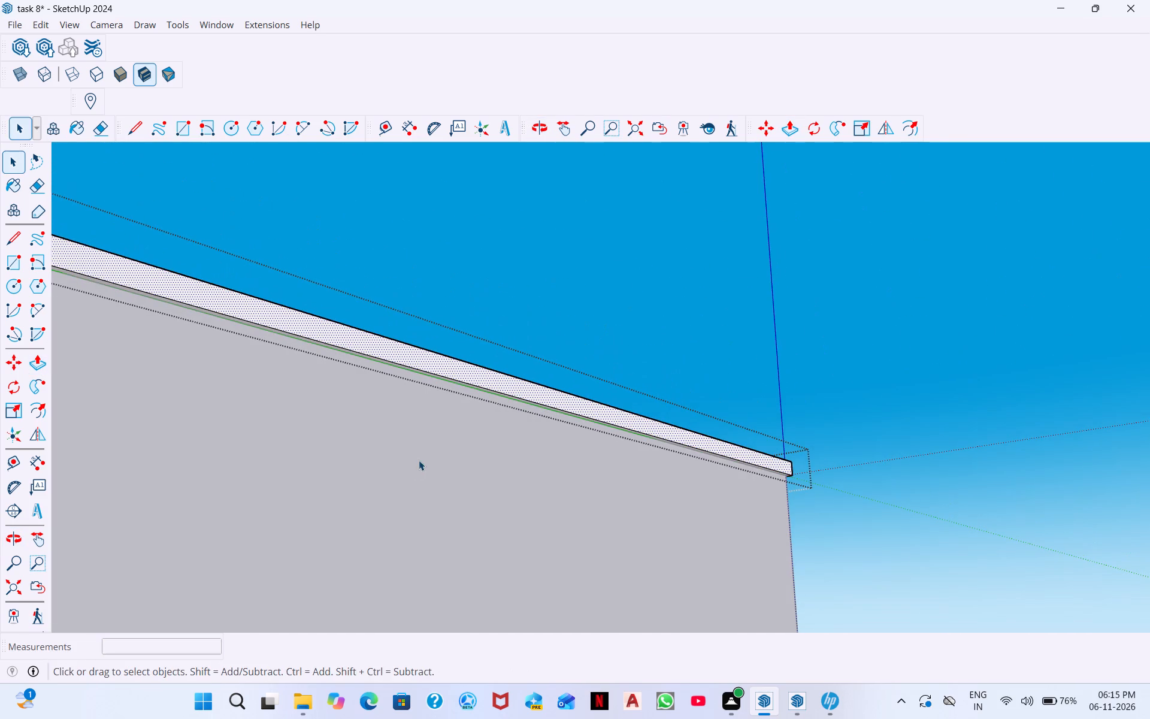
{"action": "middle_click_drag", "start_coordinate": [528, 298], "coordinate": [526, 307]}
{"action": "scroll", "coordinate": [528, 298], "scroll_direction": "down", "scroll_amount": 5}
{"action": "middle_click_drag", "start_coordinate": [646, 459], "coordinate": [385, 475]}
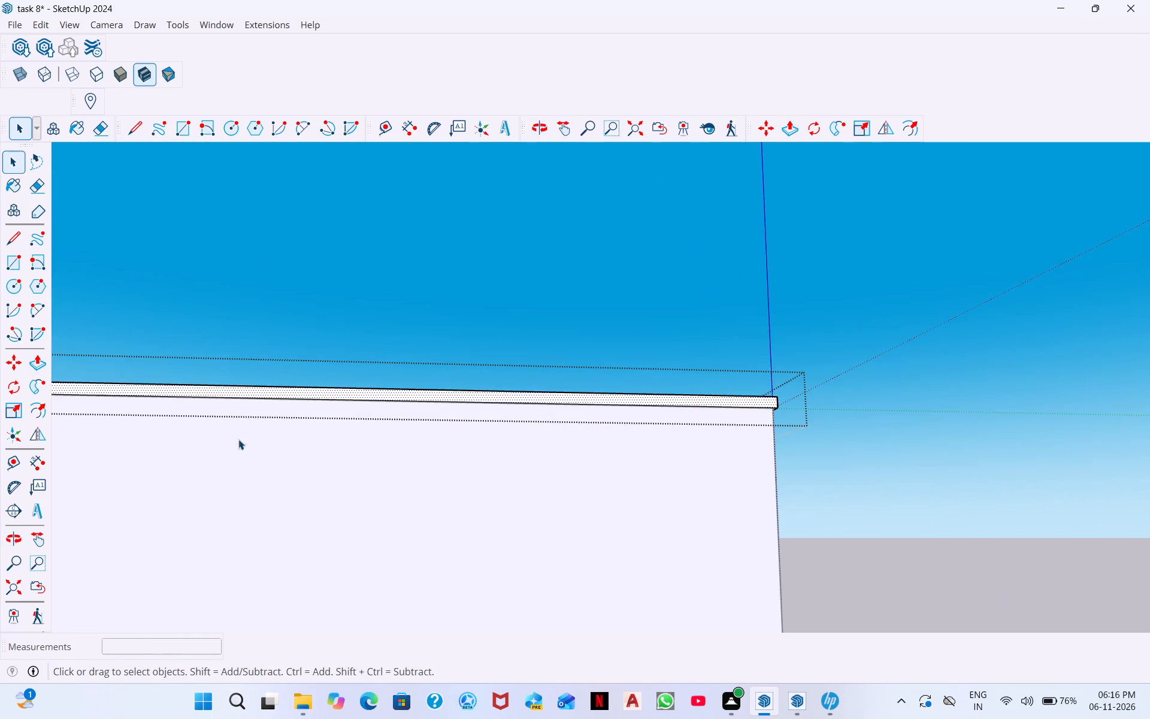
{"action": "scroll", "coordinate": [481, 440], "scroll_direction": "down", "scroll_amount": 1}
{"action": "middle_click_drag", "start_coordinate": [667, 359], "coordinate": [471, 451]}
{"action": "middle_click_drag", "start_coordinate": [415, 463], "coordinate": [615, 497]}
{"action": "middle_click_drag", "start_coordinate": [320, 476], "coordinate": [585, 463]}
{"action": "middle_click_drag", "start_coordinate": [265, 464], "coordinate": [469, 431]}
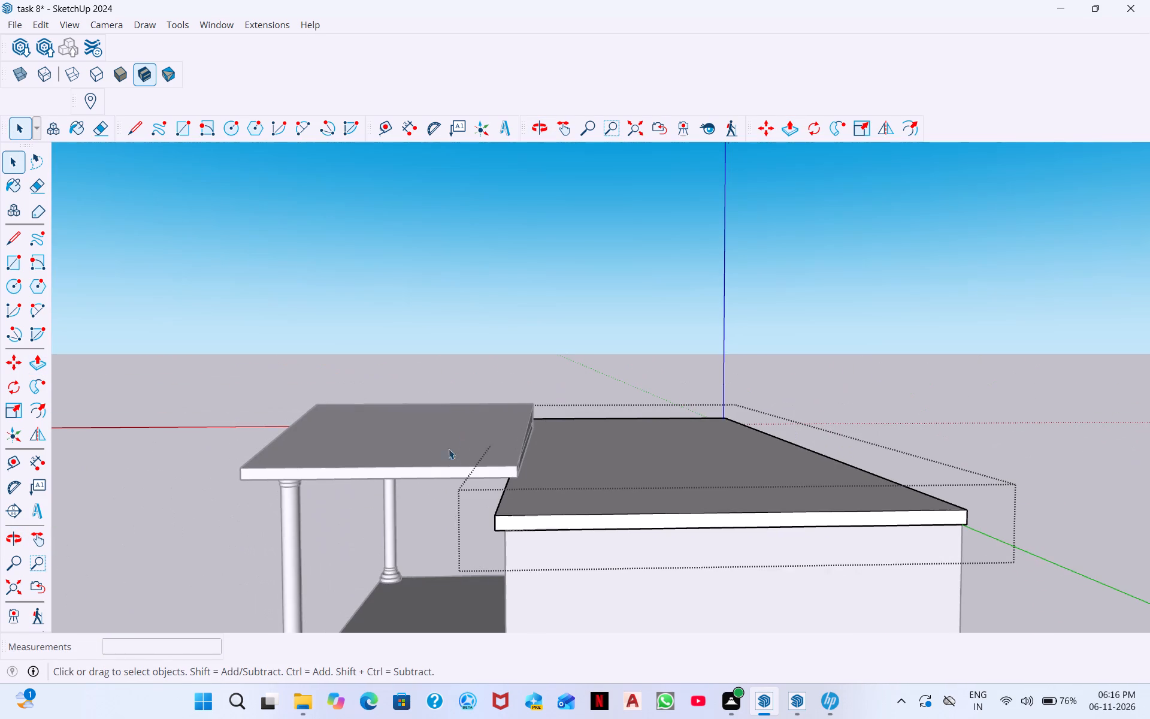
{"action": "middle_click_drag", "start_coordinate": [730, 570], "coordinate": [691, 389]}
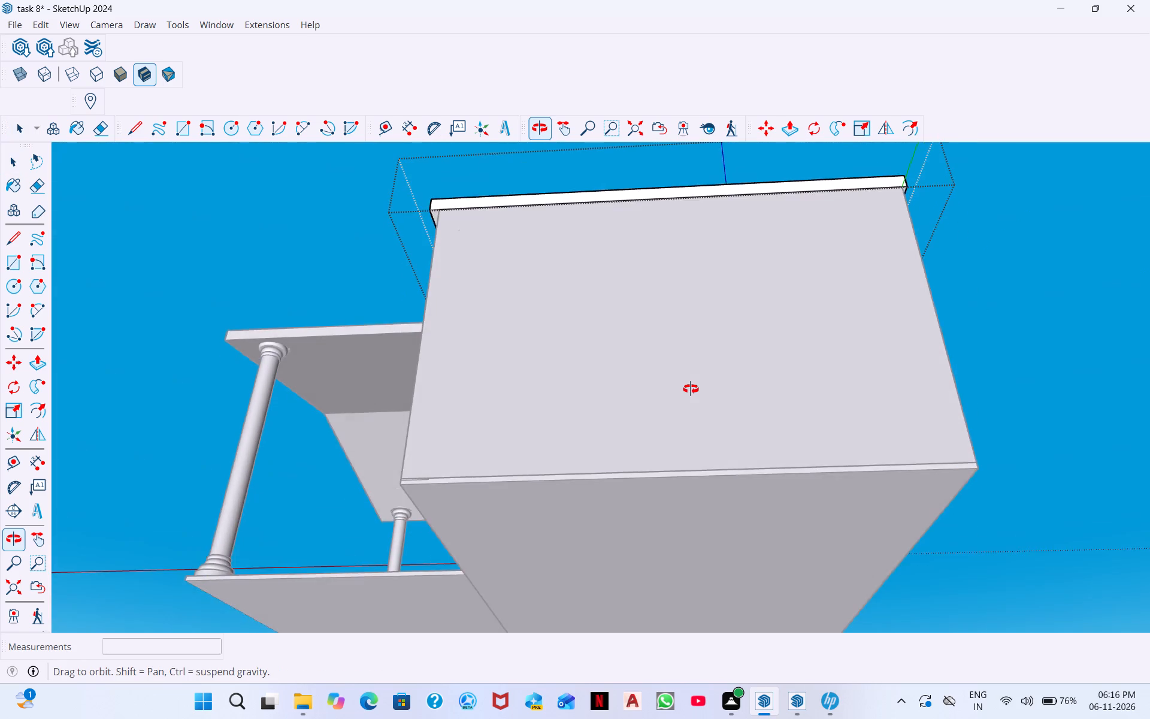
{"action": "middle_click_drag", "start_coordinate": [691, 389], "coordinate": [681, 344]}
{"action": "middle_click_drag", "start_coordinate": [676, 334], "coordinate": [642, 439]}
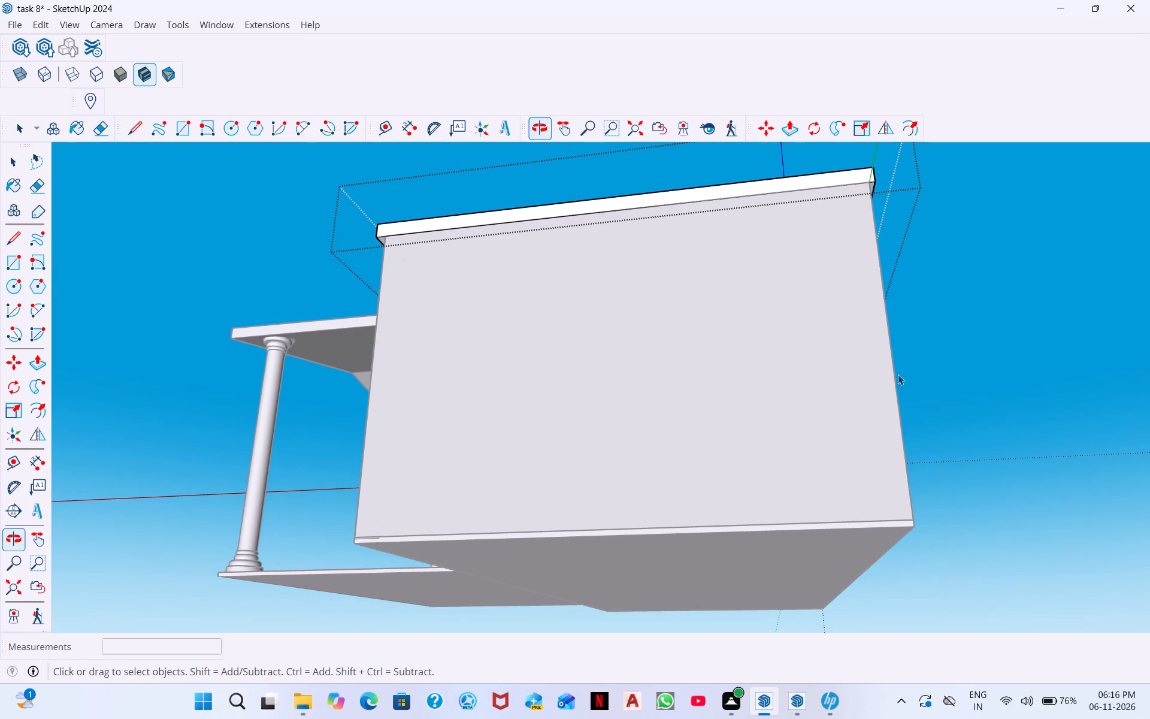
{"action": "scroll", "coordinate": [633, 217], "scroll_direction": "up", "scroll_amount": 7}
{"action": "scroll", "coordinate": [374, 250], "scroll_direction": "up", "scroll_amount": 3}
{"action": "left_click", "coordinate": [359, 258]}
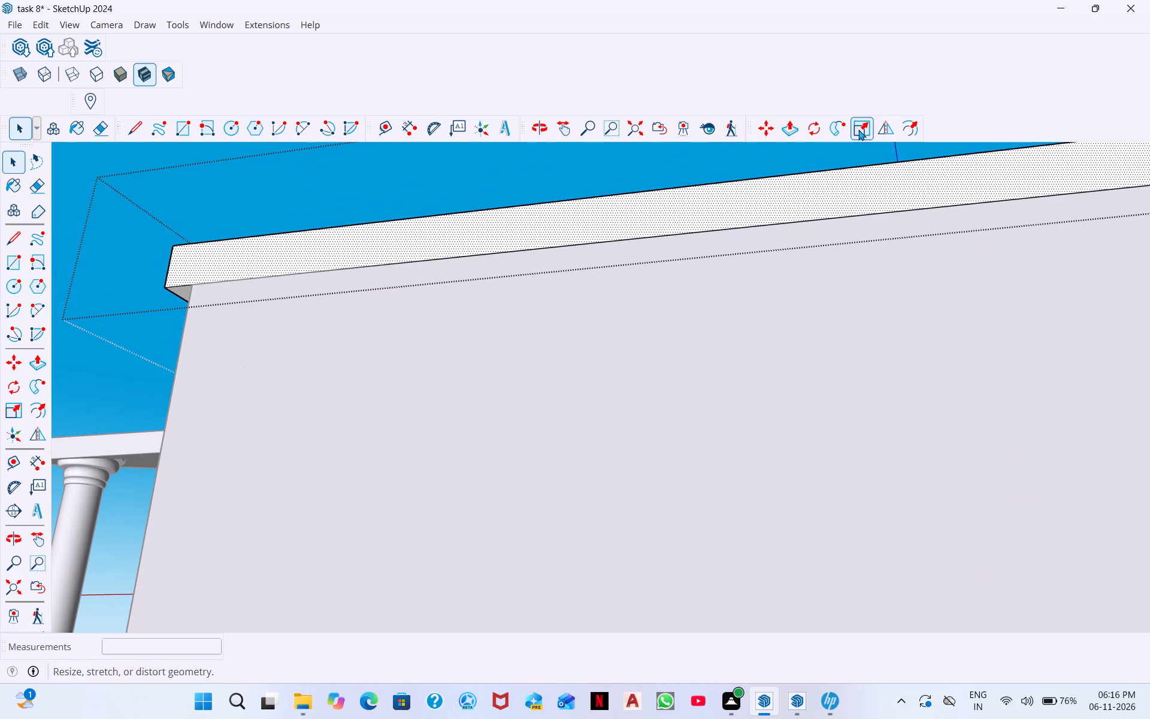
{"action": "left_click", "coordinate": [792, 129]}
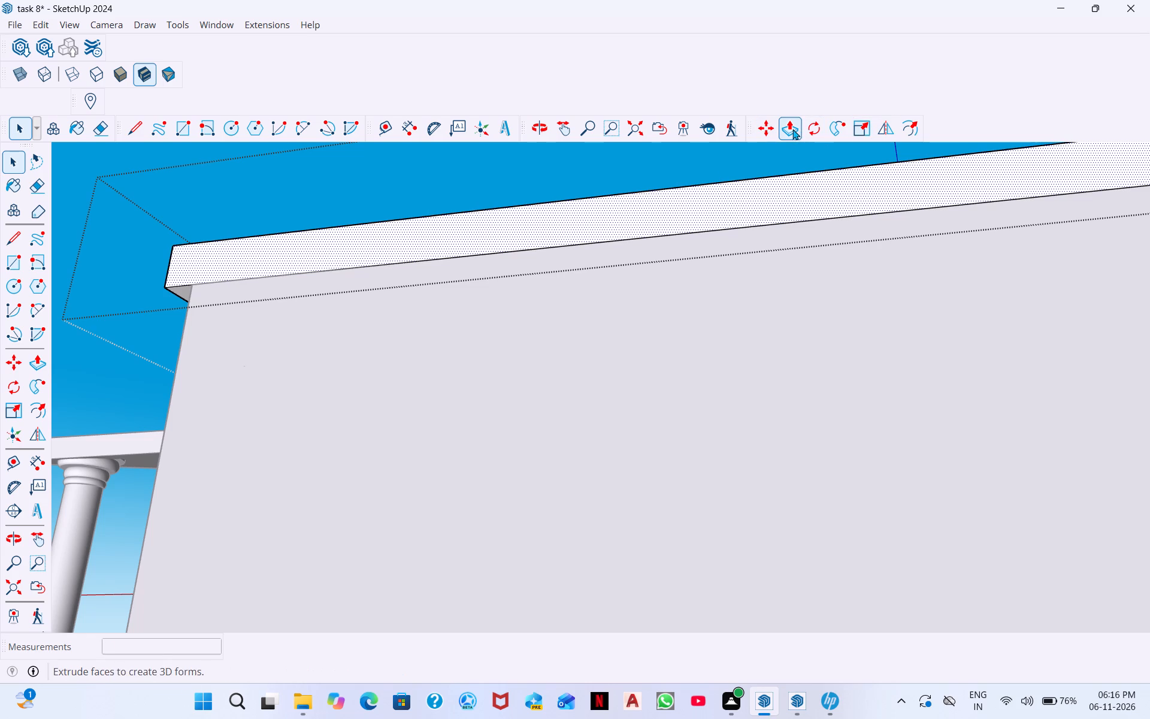
{"action": "double_click", "coordinate": [544, 228]}
{"action": "scroll", "coordinate": [471, 297], "scroll_direction": "down", "scroll_amount": 2}
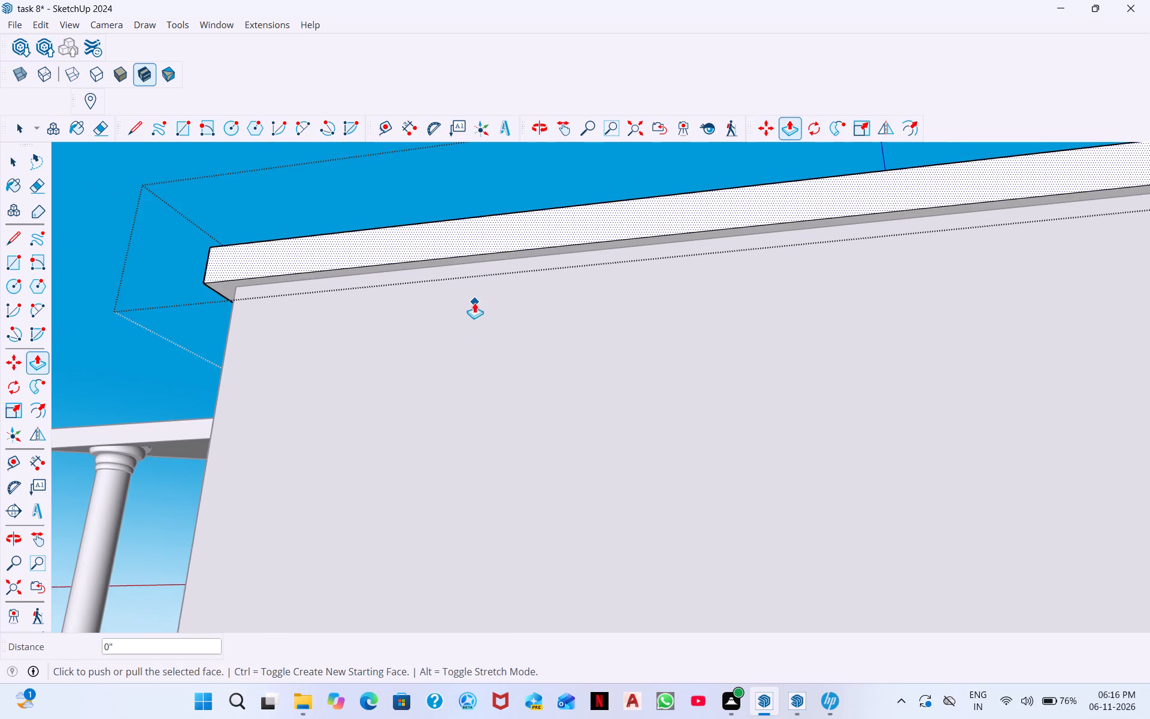
{"action": "scroll", "coordinate": [474, 303], "scroll_direction": "down", "scroll_amount": 1}
{"action": "key", "text": "space"}
Finish editing the flat roof slab group and return to the whole model.
{"action": "scroll", "coordinate": [420, 330], "scroll_direction": "down", "scroll_amount": 7}
{"action": "middle_click_drag", "start_coordinate": [383, 321], "coordinate": [556, 352]}
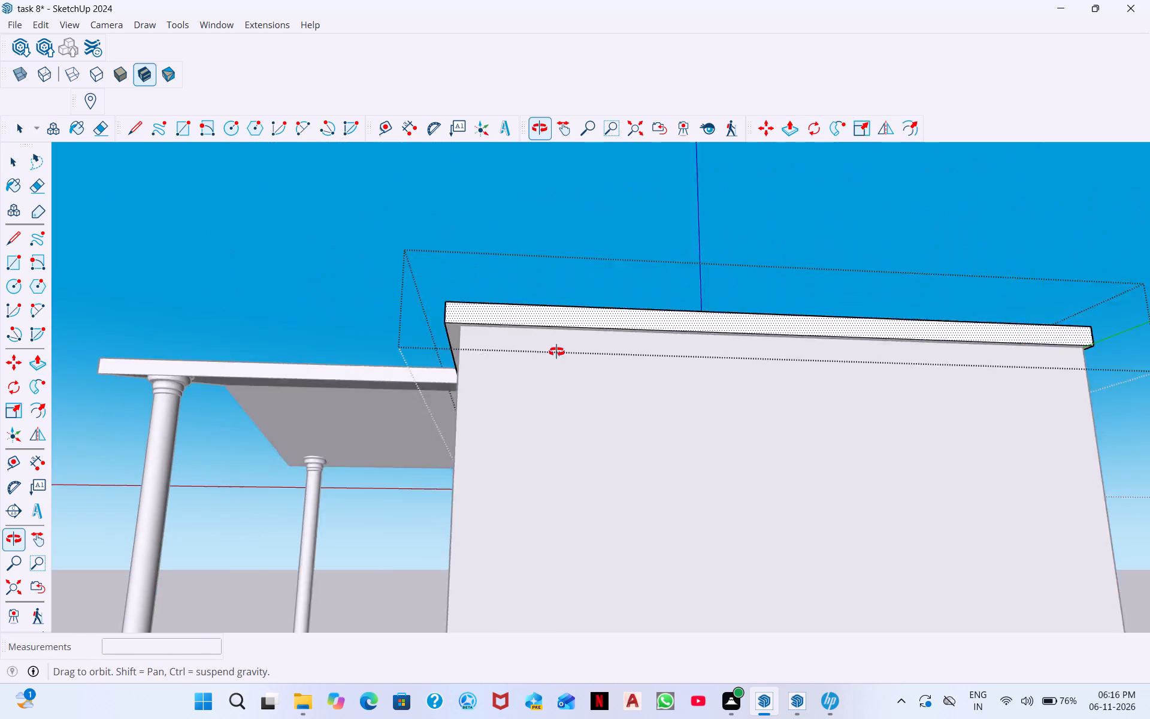
{"action": "middle_click_drag", "start_coordinate": [556, 352], "coordinate": [696, 359]}
{"action": "middle_click_drag", "start_coordinate": [652, 373], "coordinate": [670, 437]}
{"action": "middle_click_drag", "start_coordinate": [659, 430], "coordinate": [495, 445]}
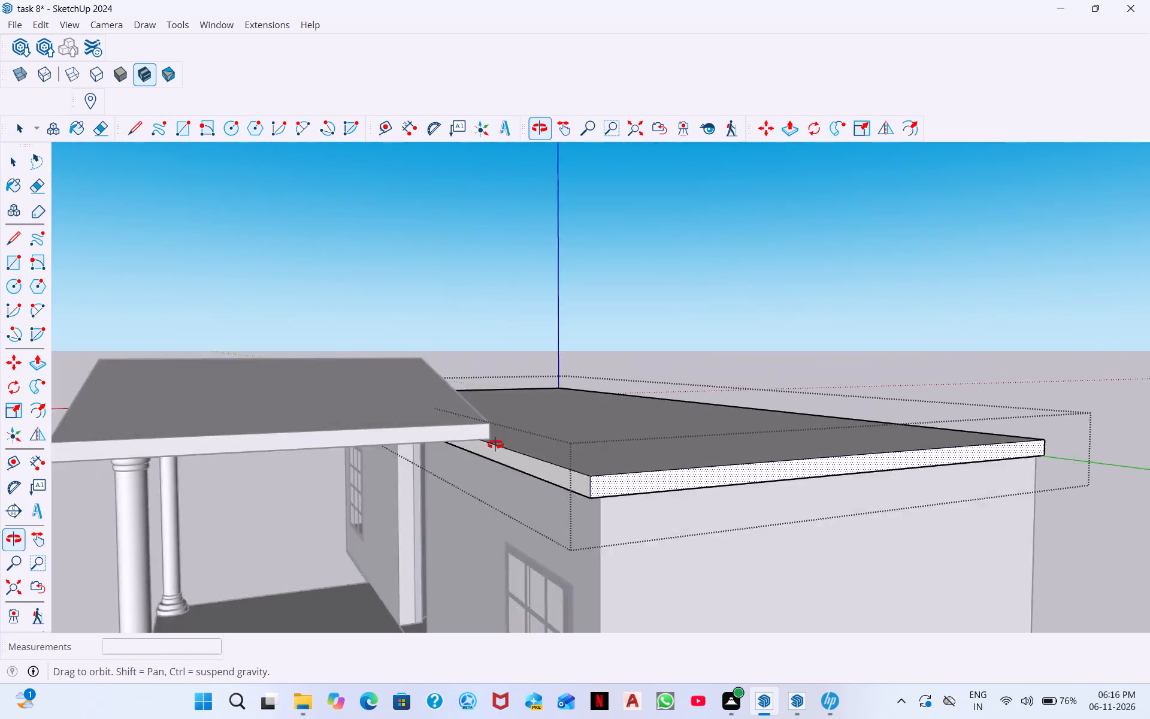
{"action": "middle_click_drag", "start_coordinate": [495, 445], "coordinate": [274, 495]}
{"action": "scroll", "coordinate": [443, 374], "scroll_direction": "up", "scroll_amount": 9}
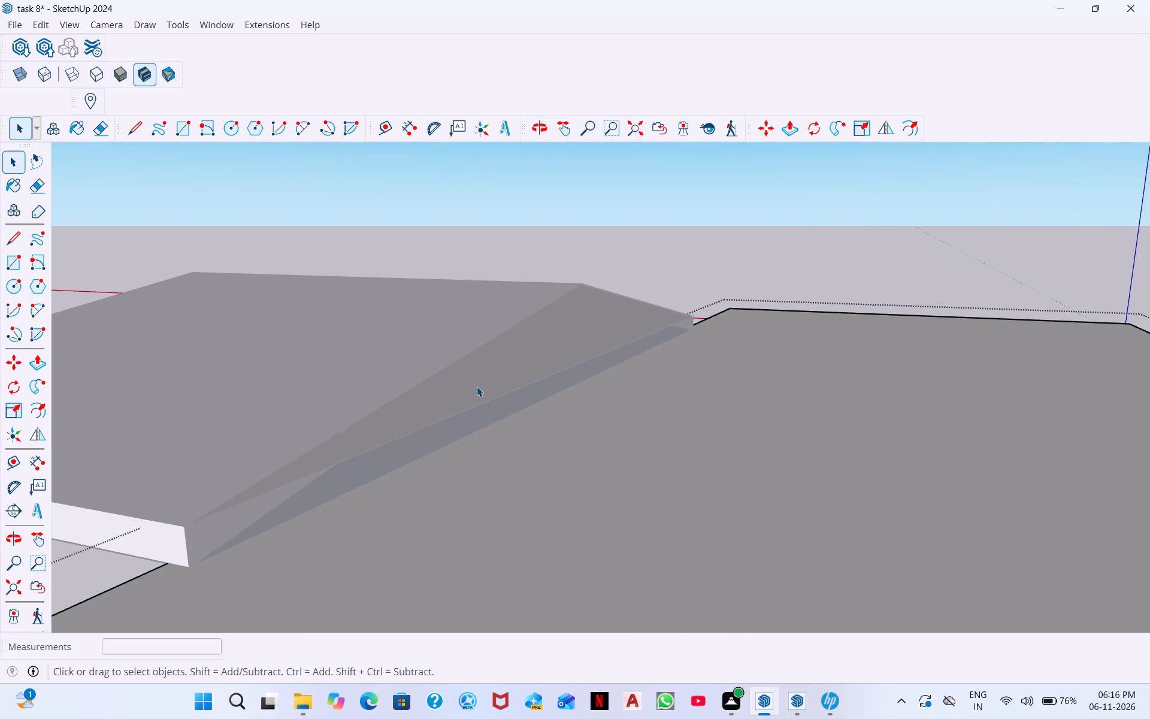
{"action": "scroll", "coordinate": [453, 435], "scroll_direction": "down", "scroll_amount": 4}
{"action": "key", "text": "space"}
{"action": "key", "text": "space"}
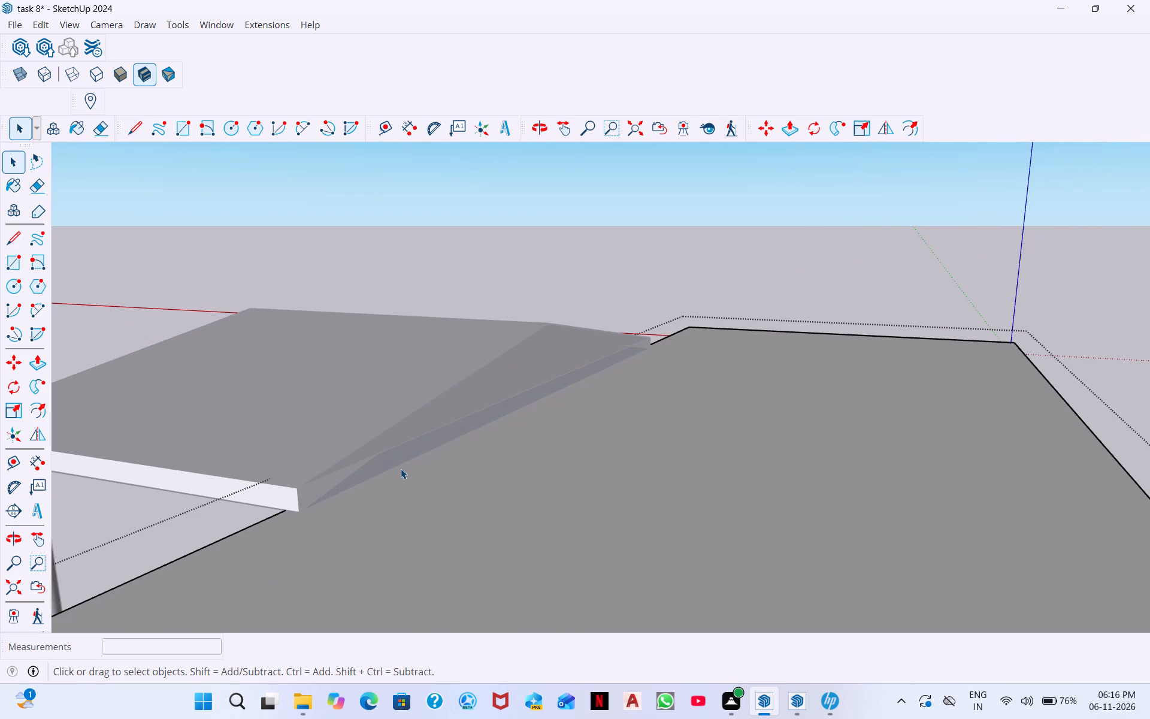
{"action": "key", "text": "Escape"}
Examine where the porch's gabled roof meets the extended flat roof slab from the rear and from above.
{"action": "middle_click_drag", "start_coordinate": [419, 454], "coordinate": [547, 457]}
{"action": "middle_click_drag", "start_coordinate": [542, 479], "coordinate": [542, 480]}
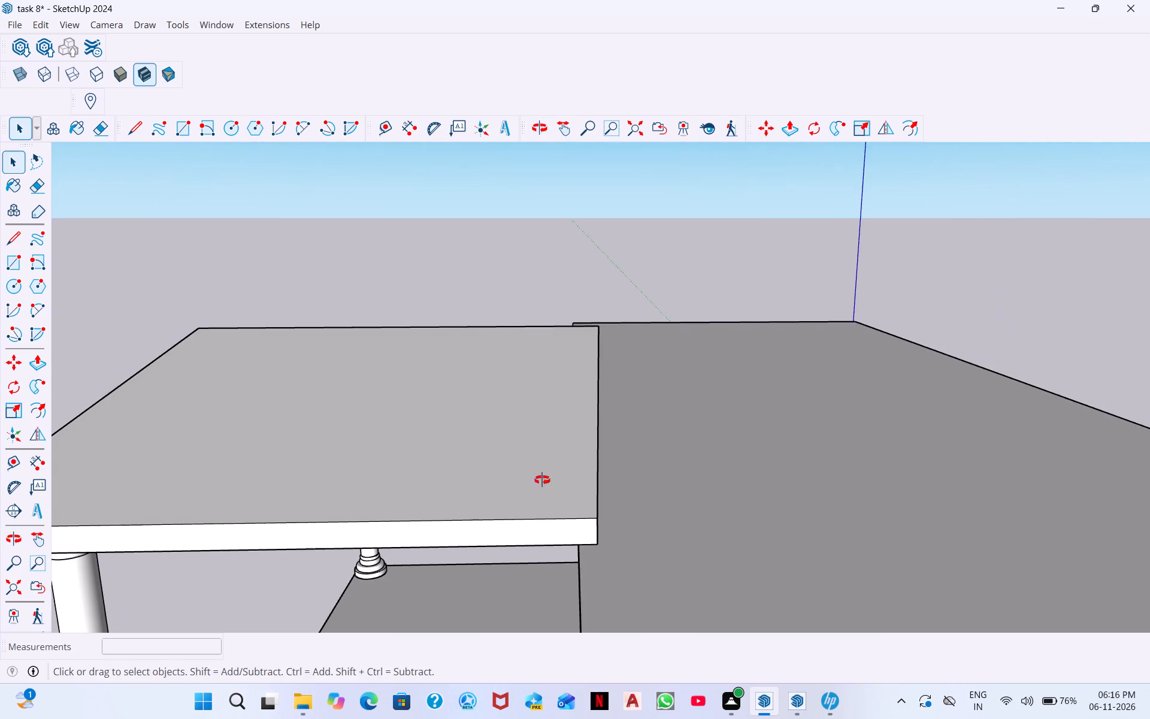
{"action": "middle_click_drag", "start_coordinate": [542, 480], "coordinate": [332, 451]}
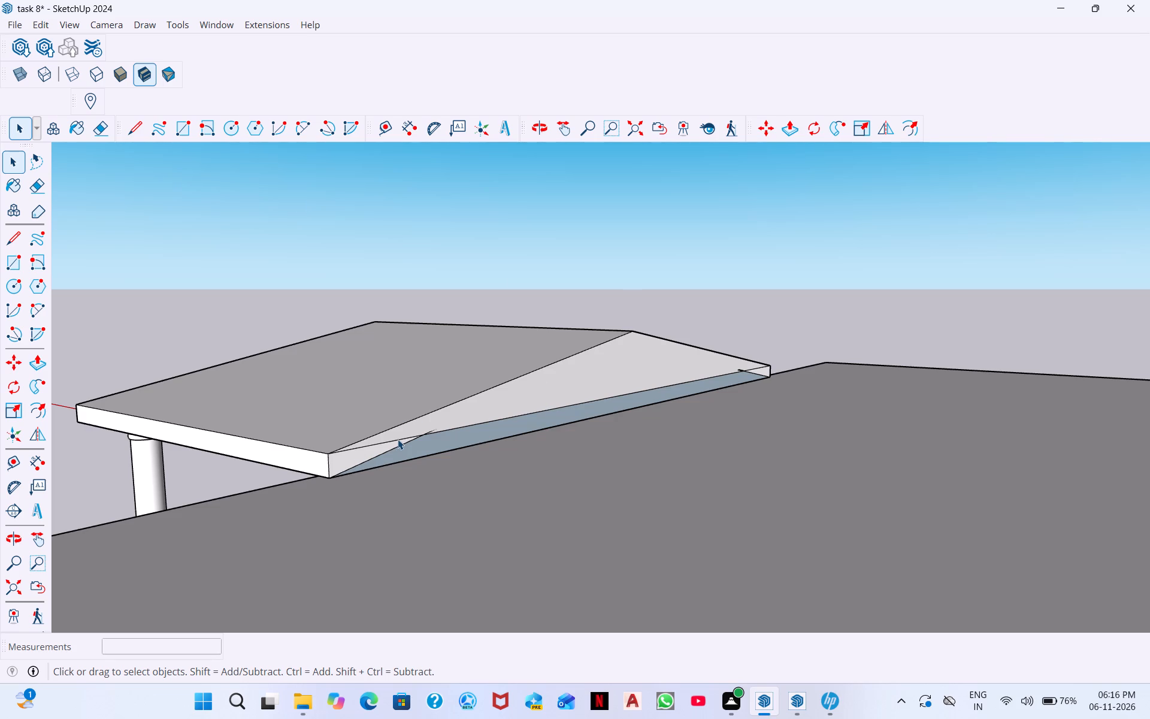
{"action": "scroll", "coordinate": [281, 182], "scroll_direction": "down", "scroll_amount": 6}
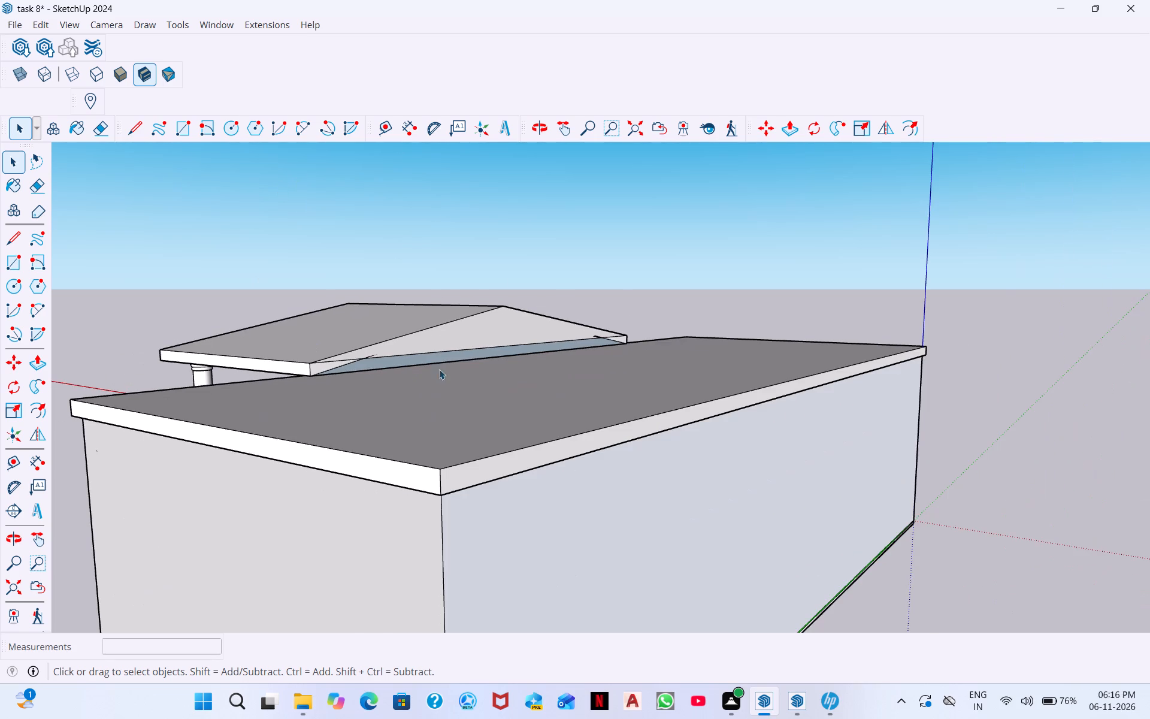
{"action": "middle_click_drag", "start_coordinate": [467, 387], "coordinate": [401, 352]}
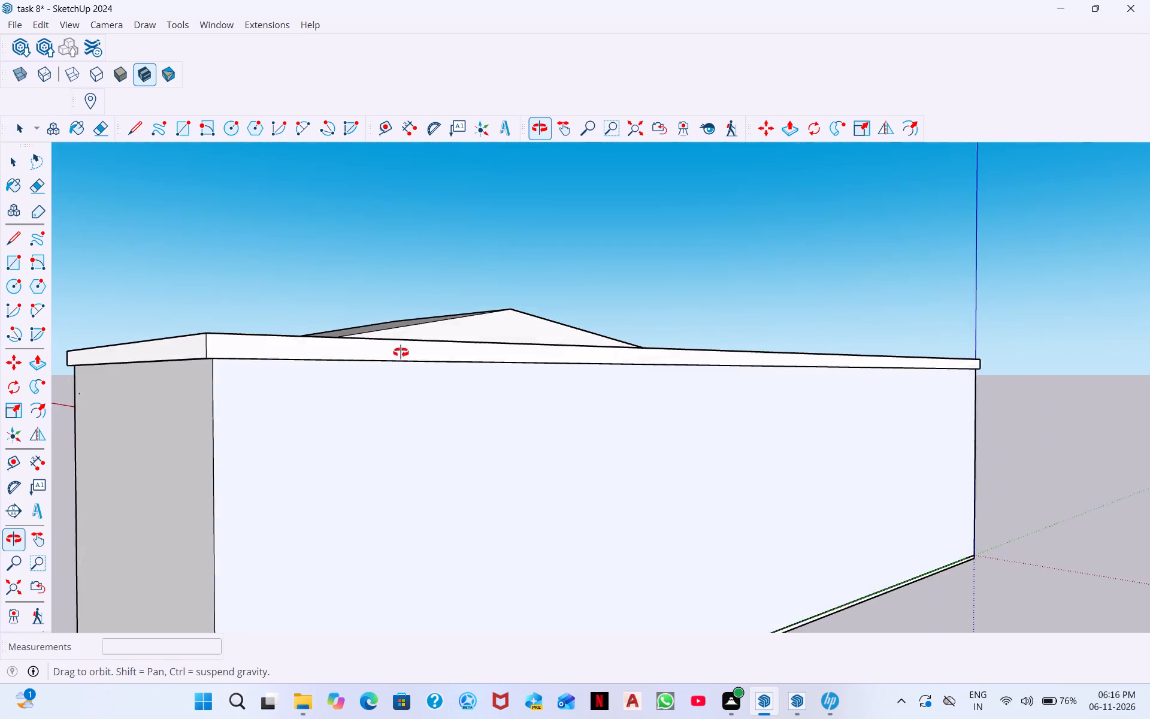
{"action": "middle_click_drag", "start_coordinate": [401, 352], "coordinate": [348, 377]}
{"action": "scroll", "coordinate": [457, 334], "scroll_direction": "up", "scroll_amount": 7}
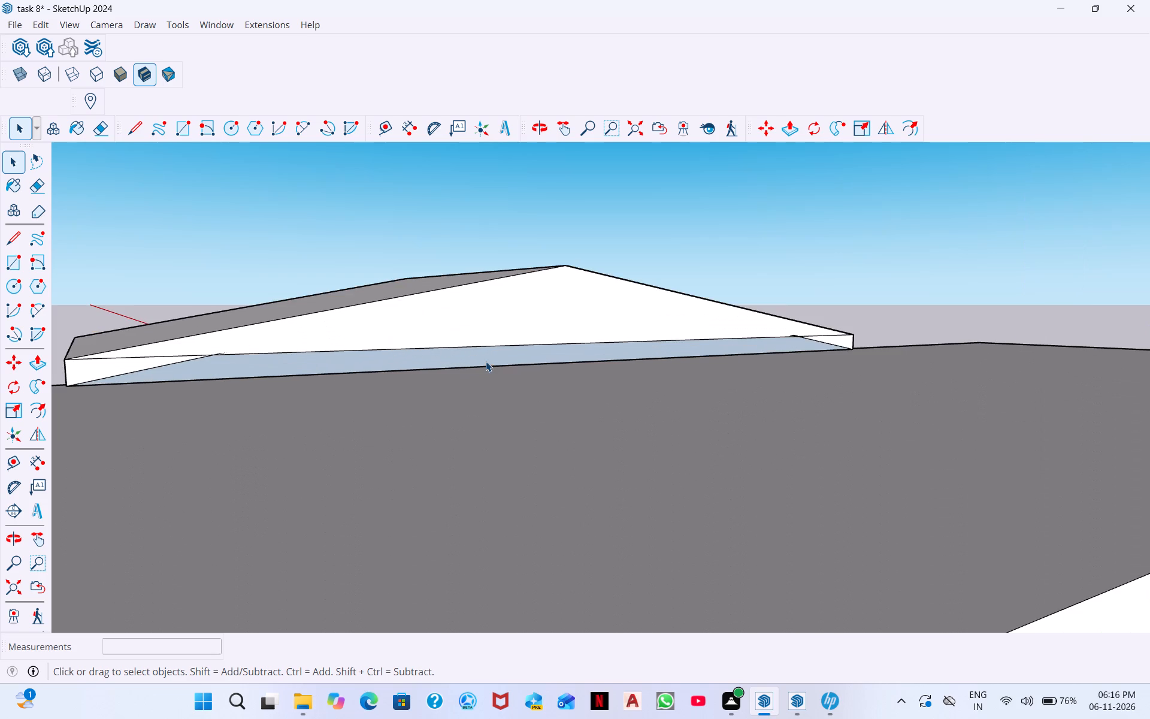
{"action": "middle_click_drag", "start_coordinate": [283, 365], "coordinate": [423, 429]}
{"action": "scroll", "coordinate": [432, 425], "scroll_direction": "down", "scroll_amount": 6}
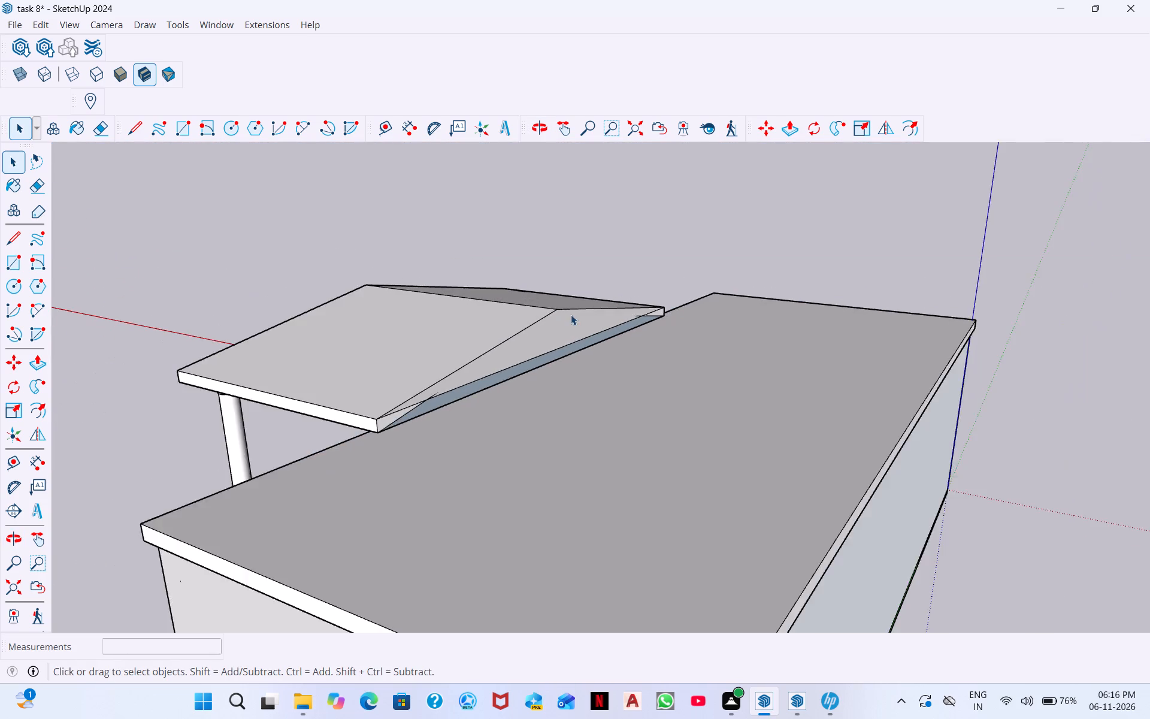
{"action": "scroll", "coordinate": [571, 315], "scroll_direction": "down", "scroll_amount": 4}
{"action": "middle_click_drag", "start_coordinate": [415, 421], "coordinate": [336, 425]}
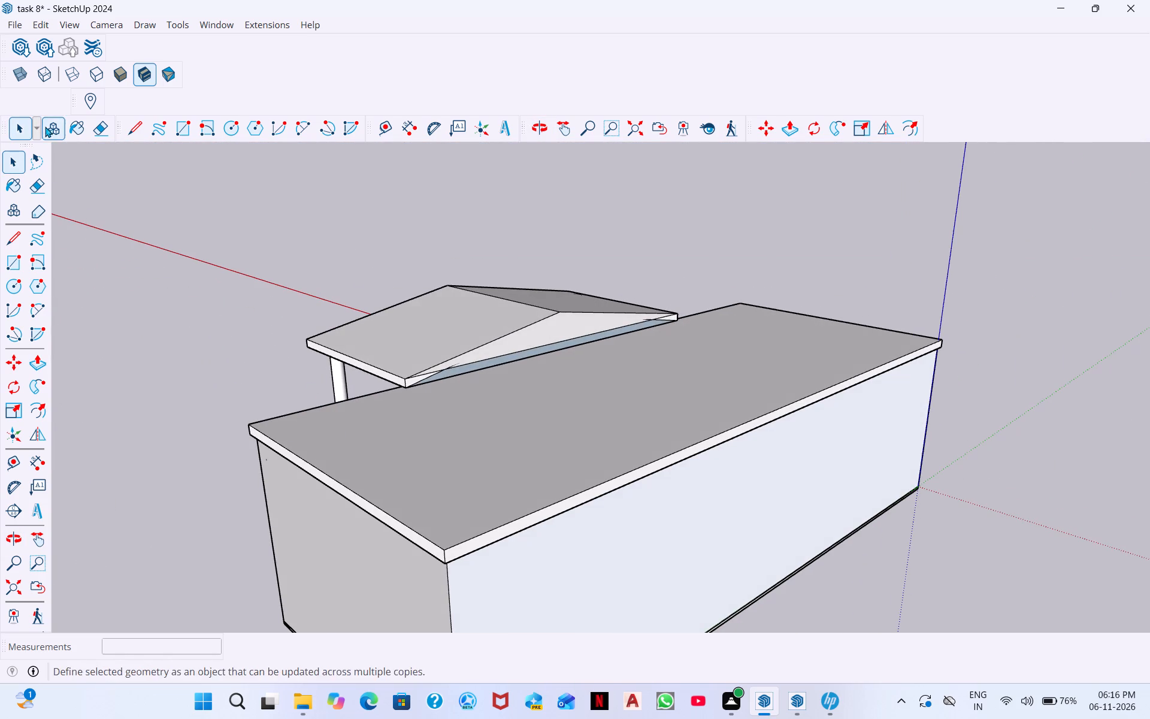
{"action": "middle_click", "coordinate": [347, 404]}
{"action": "scroll", "coordinate": [347, 404], "scroll_direction": "down", "scroll_amount": 7}
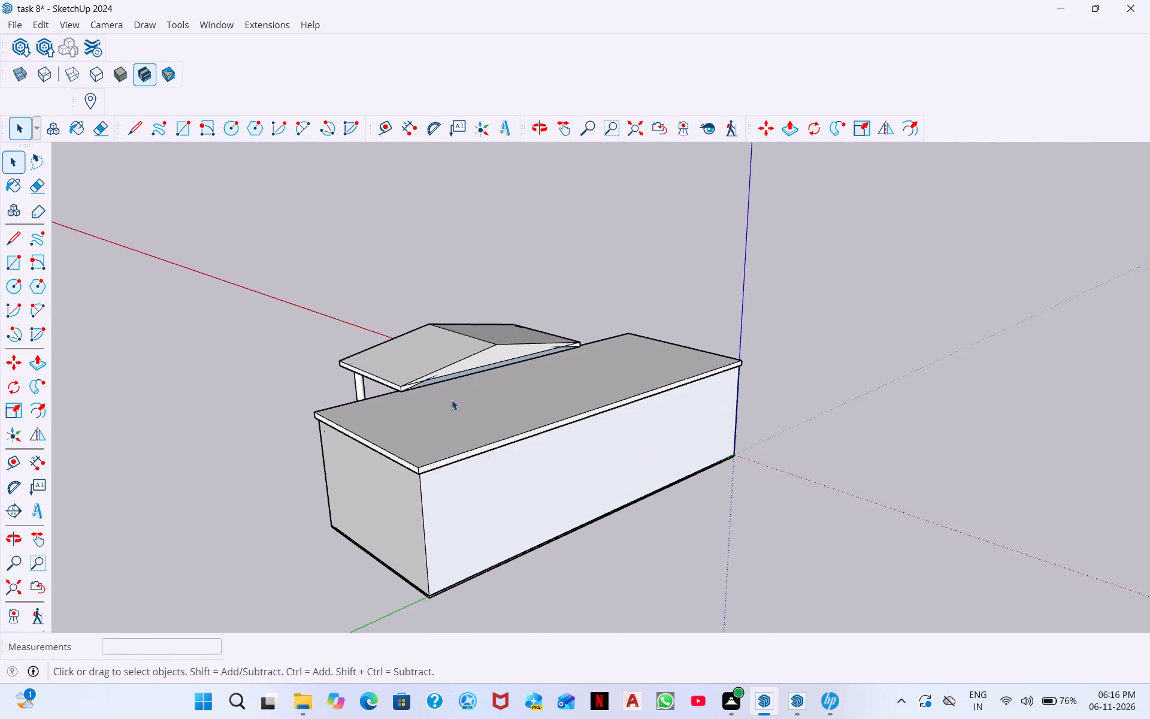
Examine the house from the rear, the ends and the front, checking the gabled porch, roof slab and entrance wall.
{"action": "middle_click_drag", "start_coordinate": [462, 422], "coordinate": [565, 400]}
{"action": "middle_click_drag", "start_coordinate": [730, 440], "coordinate": [346, 499]}
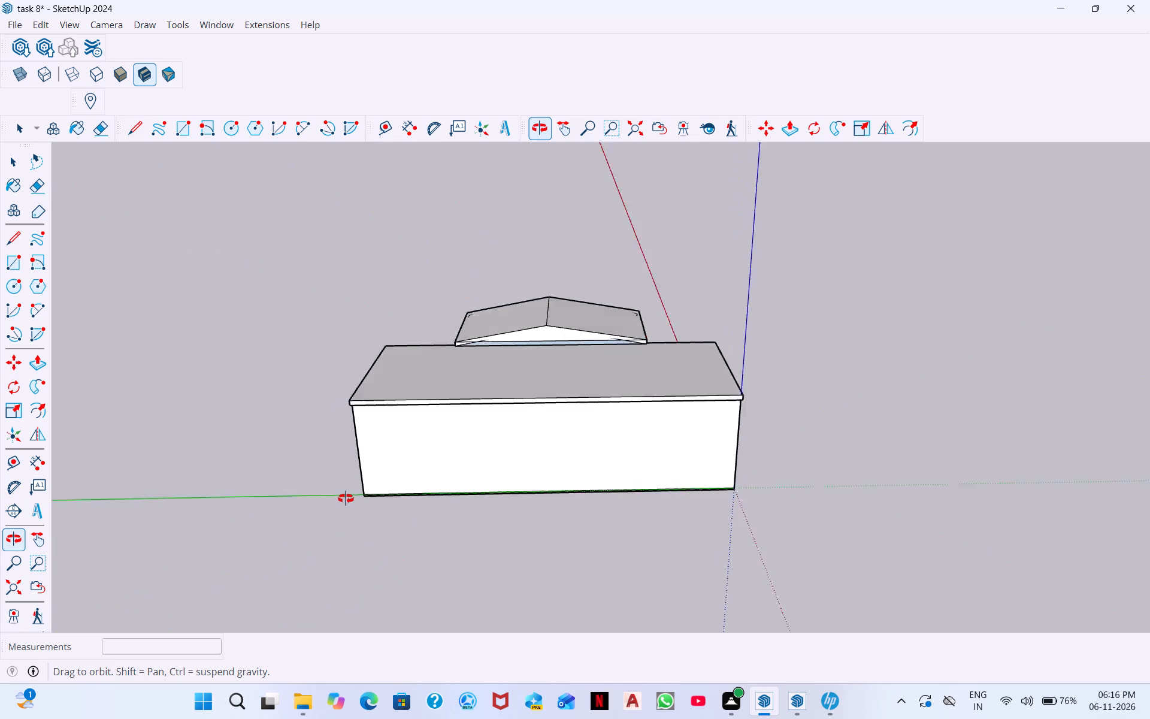
{"action": "middle_click_drag", "start_coordinate": [346, 499], "coordinate": [812, 491]}
{"action": "middle_click_drag", "start_coordinate": [617, 539], "coordinate": [852, 474]}
{"action": "middle_click_drag", "start_coordinate": [706, 519], "coordinate": [805, 488]}
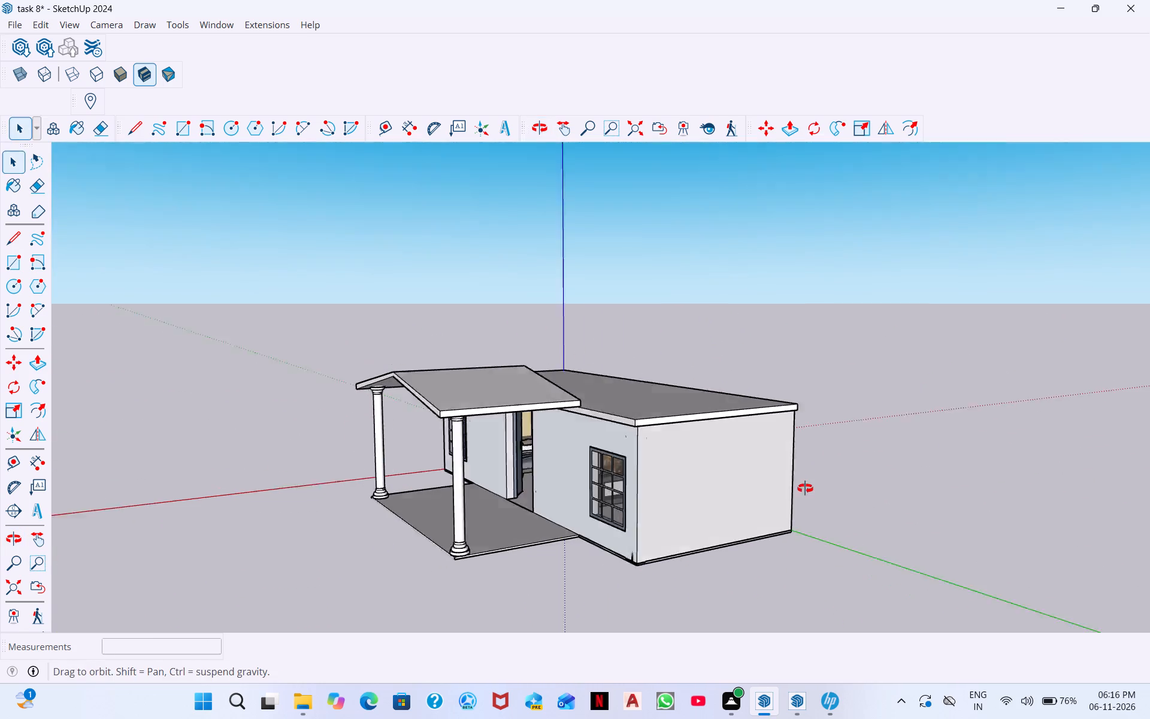
{"action": "middle_click_drag", "start_coordinate": [805, 488], "coordinate": [837, 482]}
{"action": "middle_click_drag", "start_coordinate": [671, 488], "coordinate": [788, 500]}
{"action": "middle_click_drag", "start_coordinate": [670, 520], "coordinate": [674, 551]}
{"action": "scroll", "coordinate": [671, 547], "scroll_direction": "down", "scroll_amount": 4}
{"action": "middle_click_drag", "start_coordinate": [546, 547], "coordinate": [563, 534]}
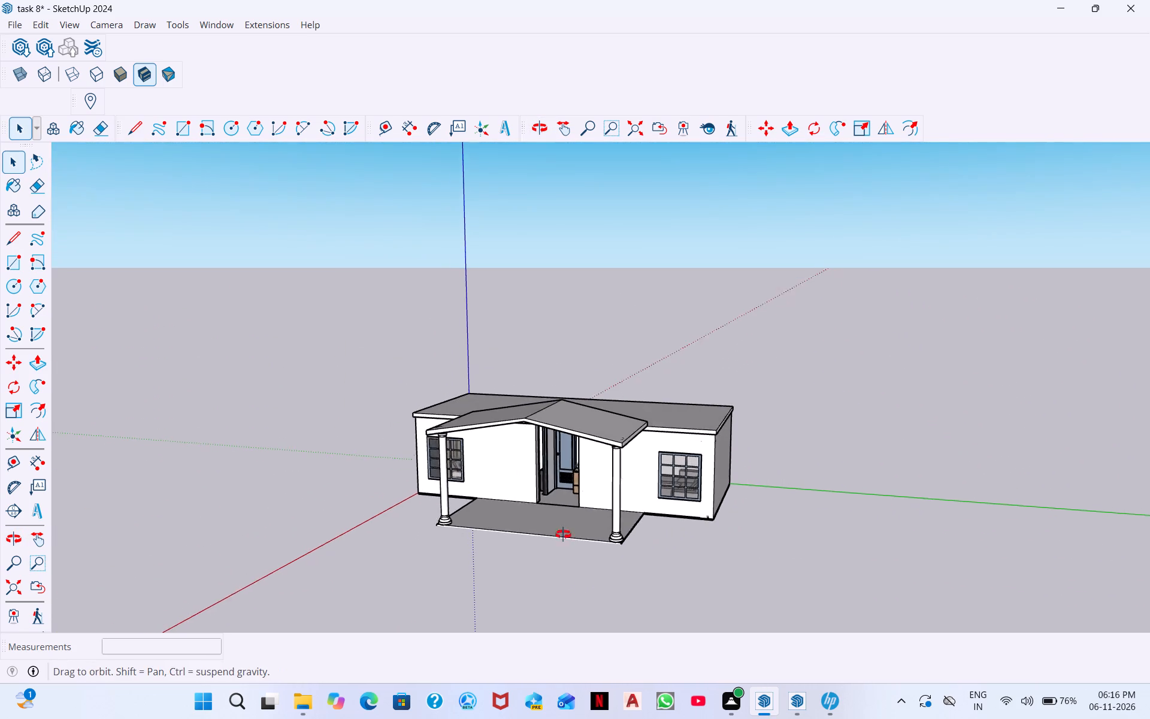
{"action": "middle_click_drag", "start_coordinate": [563, 534], "coordinate": [620, 479]}
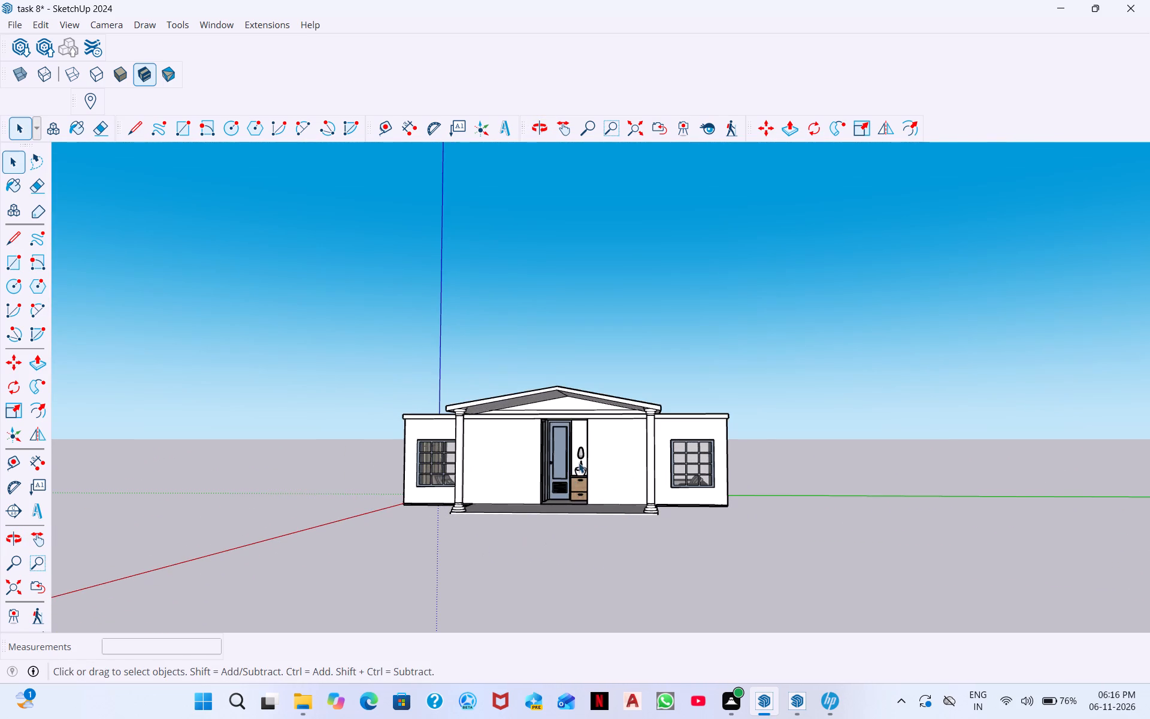
{"action": "scroll", "coordinate": [576, 485], "scroll_direction": "up", "scroll_amount": 9}
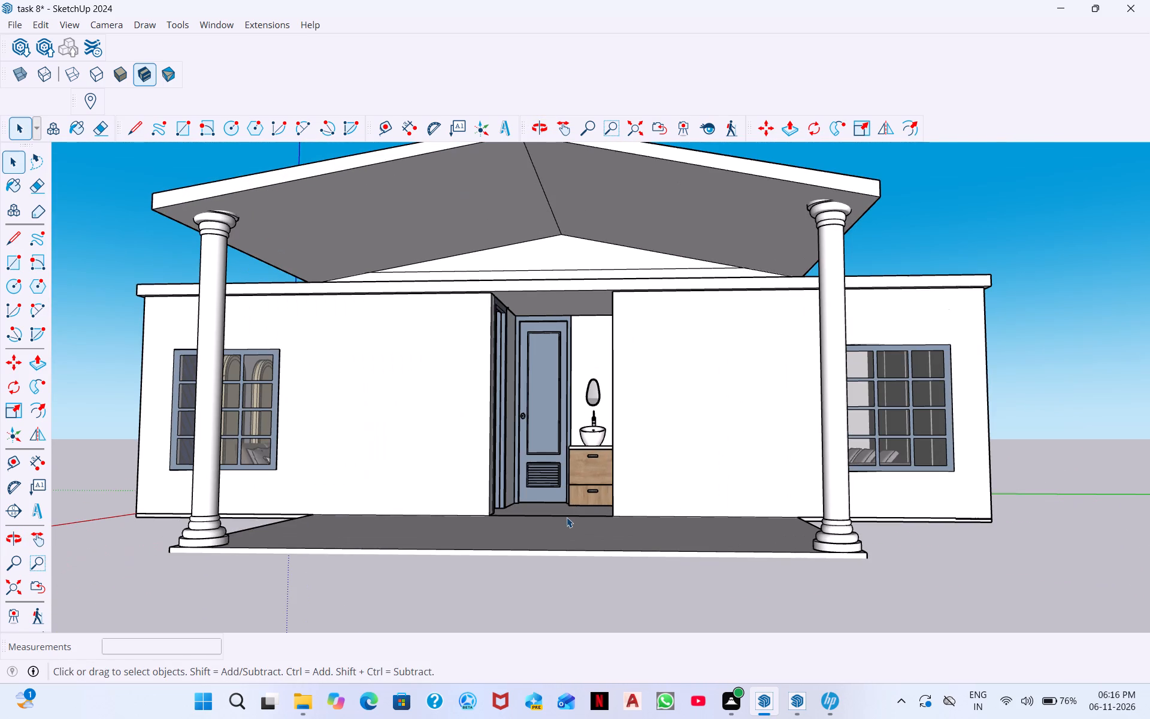
{"action": "scroll", "coordinate": [574, 534], "scroll_direction": "up", "scroll_amount": 2}
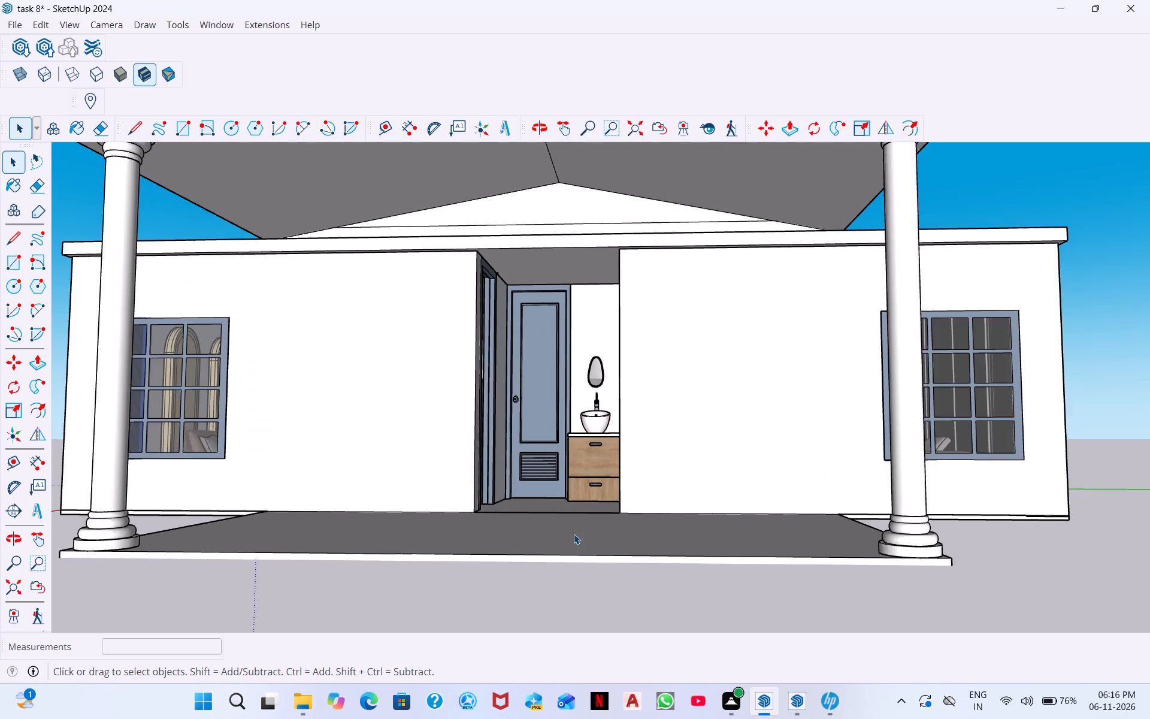
{"action": "scroll", "coordinate": [577, 552], "scroll_direction": "down", "scroll_amount": 4}
{"action": "scroll", "coordinate": [630, 652], "scroll_direction": "up", "scroll_amount": 6}
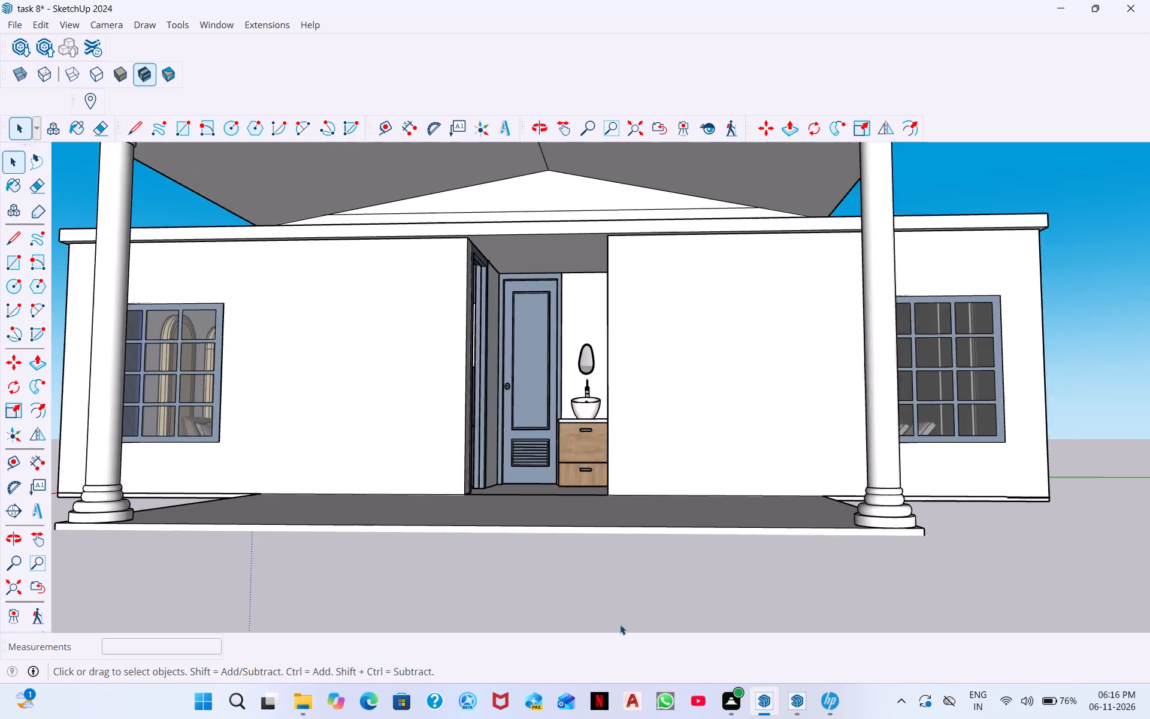
{"action": "scroll", "coordinate": [613, 625], "scroll_direction": "up", "scroll_amount": 4}
{"action": "scroll", "coordinate": [429, 509], "scroll_direction": "down", "scroll_amount": 4}
{"action": "scroll", "coordinate": [240, 394], "scroll_direction": "down", "scroll_amount": 3}
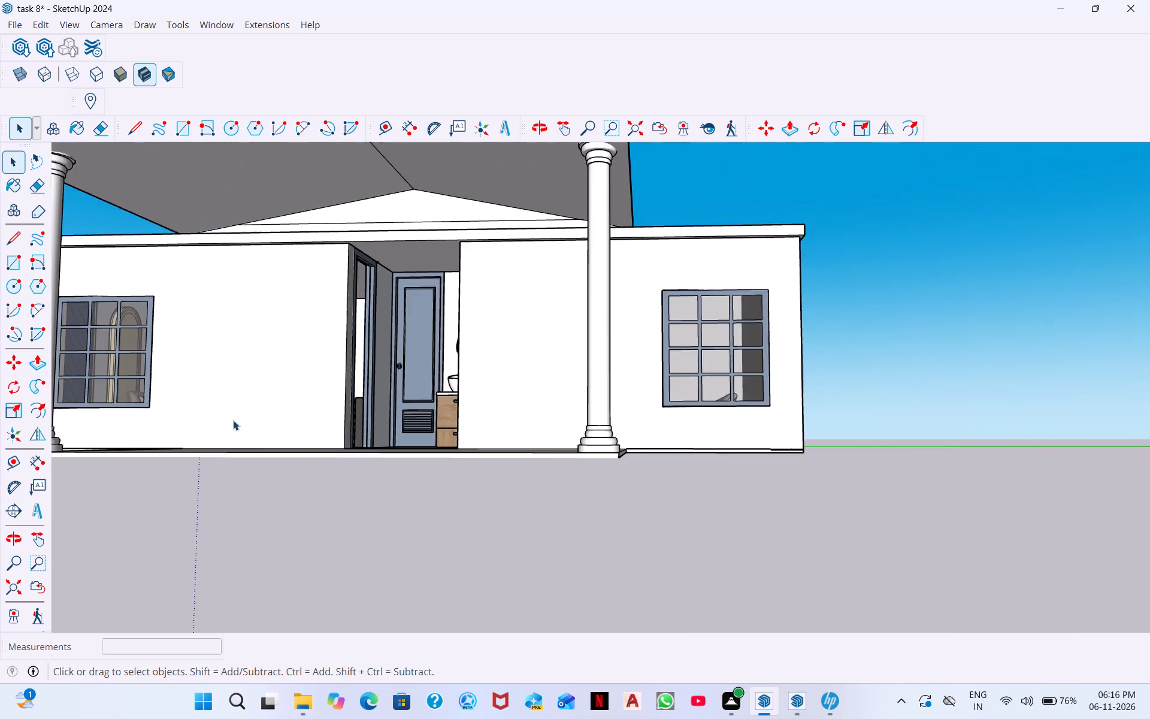
{"action": "scroll", "coordinate": [233, 420], "scroll_direction": "down", "scroll_amount": 3}
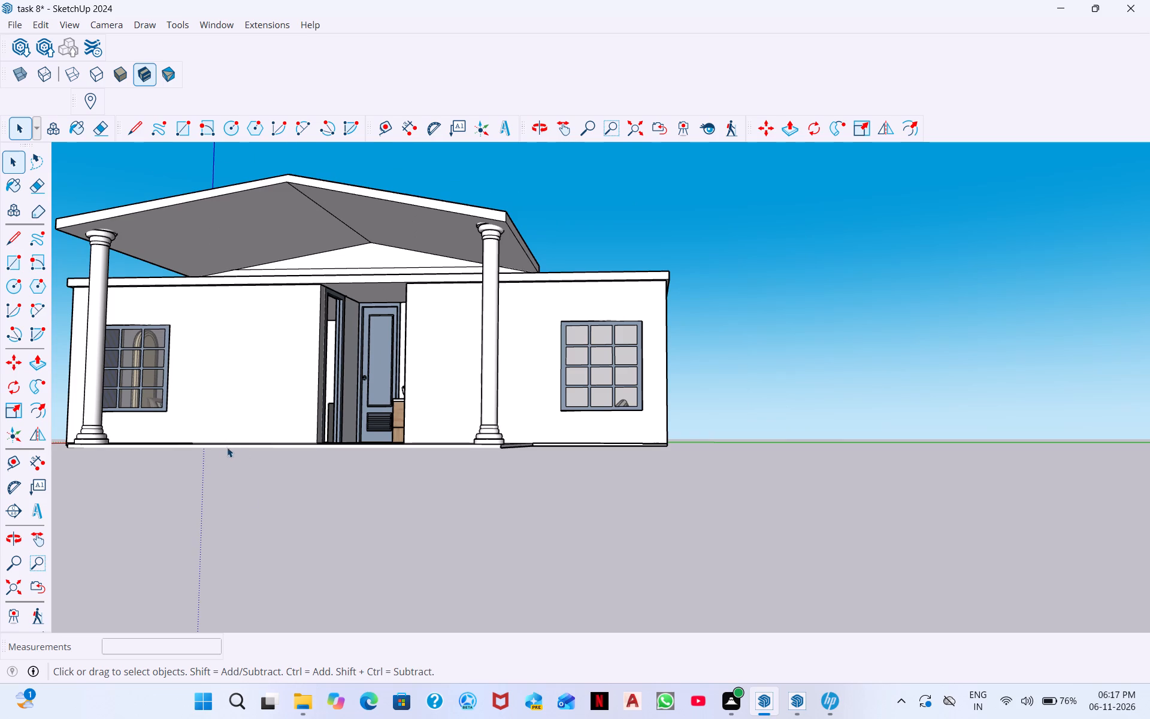
{"action": "scroll", "coordinate": [369, 367], "scroll_direction": "up", "scroll_amount": 3}
{"action": "scroll", "coordinate": [473, 273], "scroll_direction": "down", "scroll_amount": 6}
Erase the stray horizontal line across the lower part of the porch gable's triangular wall face, above the entrance.
{"action": "scroll", "coordinate": [347, 251], "scroll_direction": "up", "scroll_amount": 3}
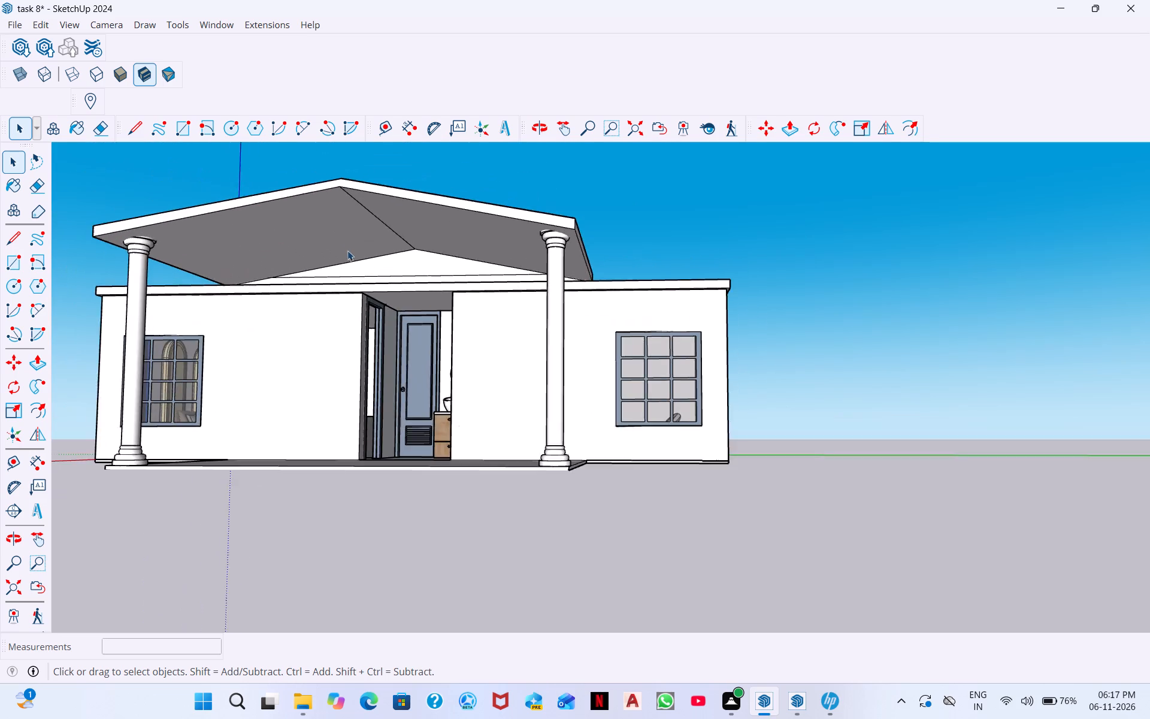
{"action": "scroll", "coordinate": [347, 250], "scroll_direction": "up", "scroll_amount": 3}
{"action": "scroll", "coordinate": [394, 273], "scroll_direction": "up", "scroll_amount": 1}
{"action": "middle_click_drag", "start_coordinate": [386, 302], "coordinate": [389, 328]}
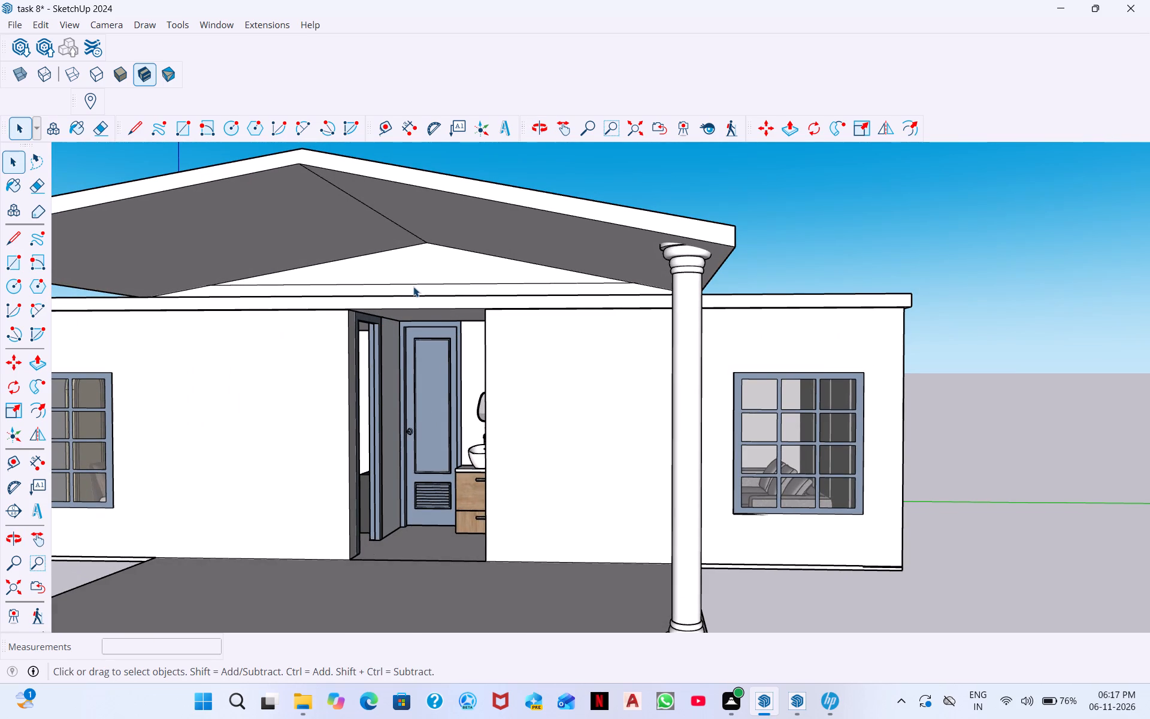
{"action": "left_click", "coordinate": [416, 284]}
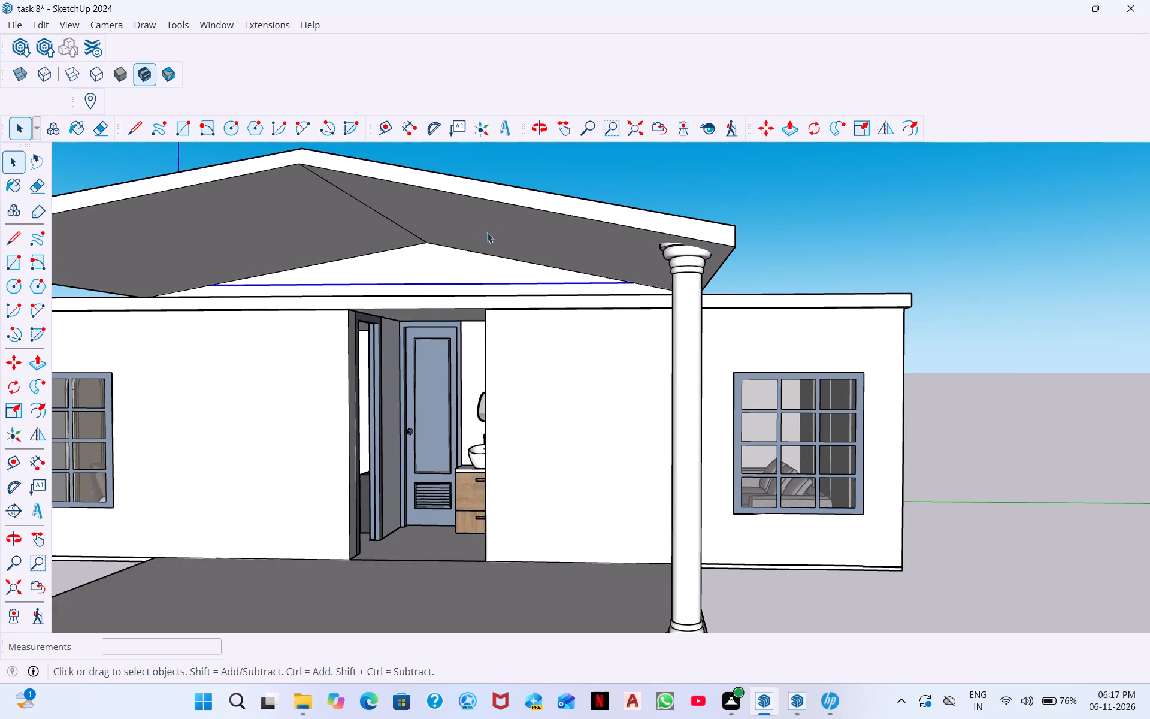
{"action": "left_click", "coordinate": [98, 129]}
{"action": "left_click", "coordinate": [393, 284]}
Draw two rectangles across the porch roof's open rear, from each lower eave corner to the ridge, the first about 10' 7" by 2' 6".
{"action": "scroll", "coordinate": [397, 281], "scroll_direction": "down", "scroll_amount": 3}
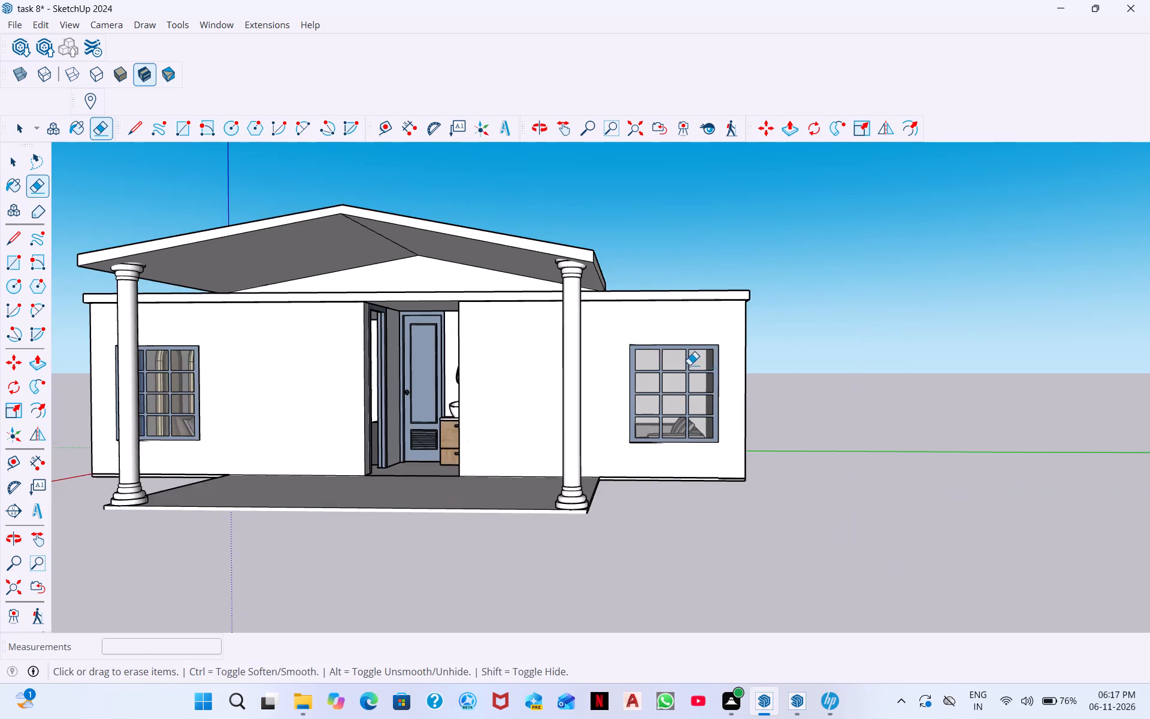
{"action": "scroll", "coordinate": [689, 365], "scroll_direction": "down", "scroll_amount": 4}
{"action": "middle_click_drag", "start_coordinate": [630, 422], "coordinate": [168, 364]}
{"action": "middle_click_drag", "start_coordinate": [633, 352], "coordinate": [429, 596]}
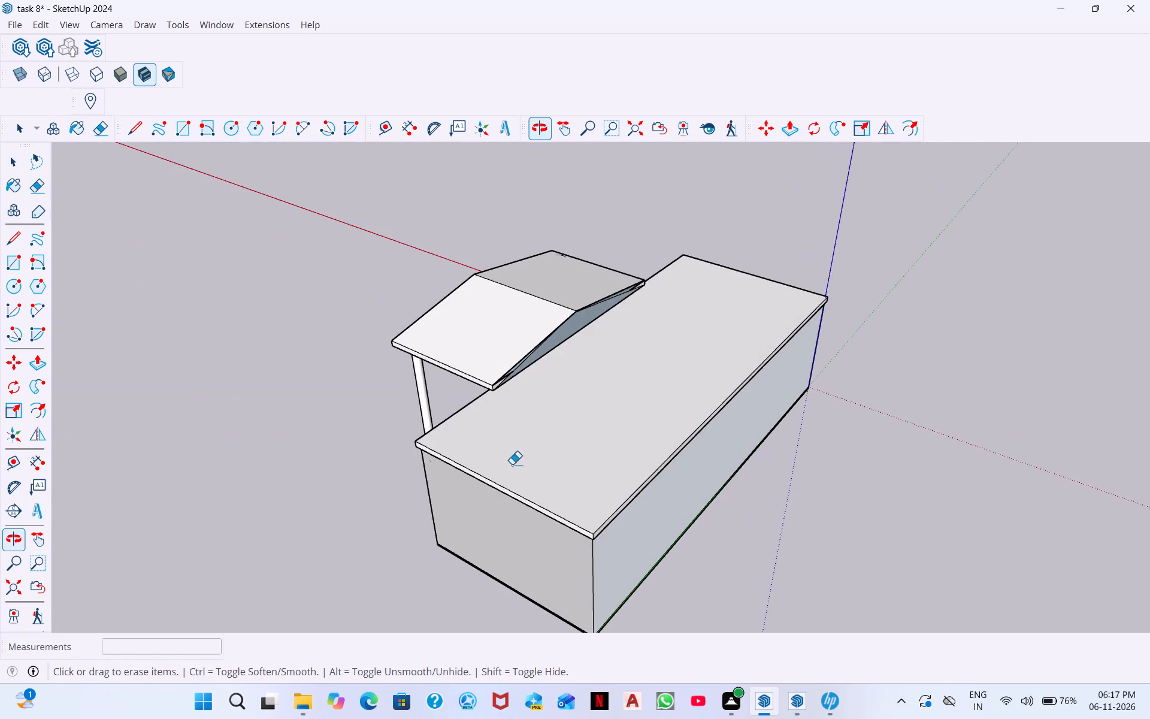
{"action": "middle_click_drag", "start_coordinate": [520, 427], "coordinate": [196, 304]}
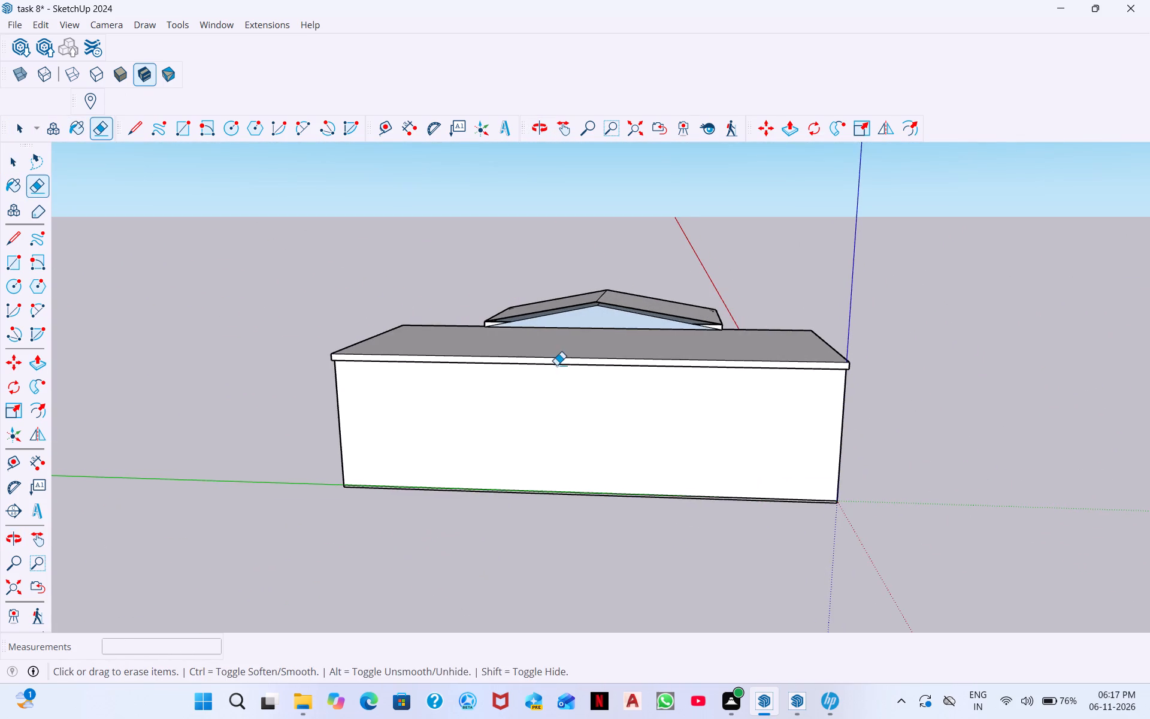
{"action": "middle_click_drag", "start_coordinate": [555, 365], "coordinate": [571, 330]}
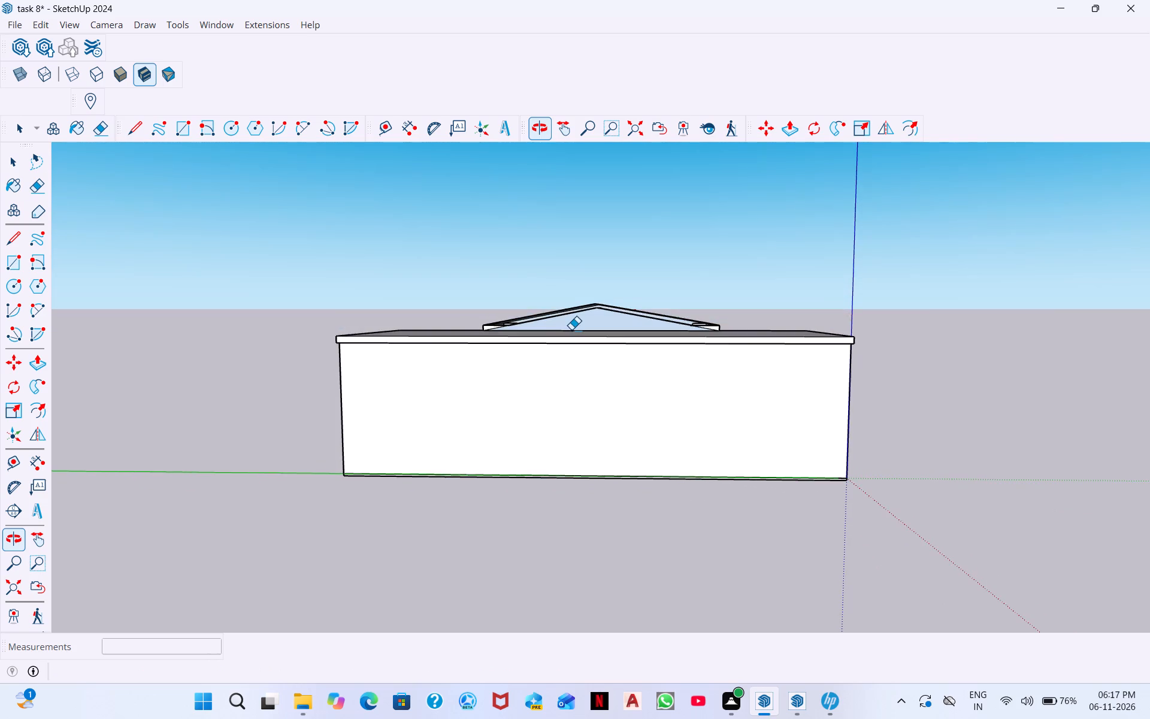
{"action": "scroll", "coordinate": [571, 330], "scroll_direction": "up", "scroll_amount": 11}
{"action": "middle_click_drag", "start_coordinate": [477, 326], "coordinate": [472, 364]}
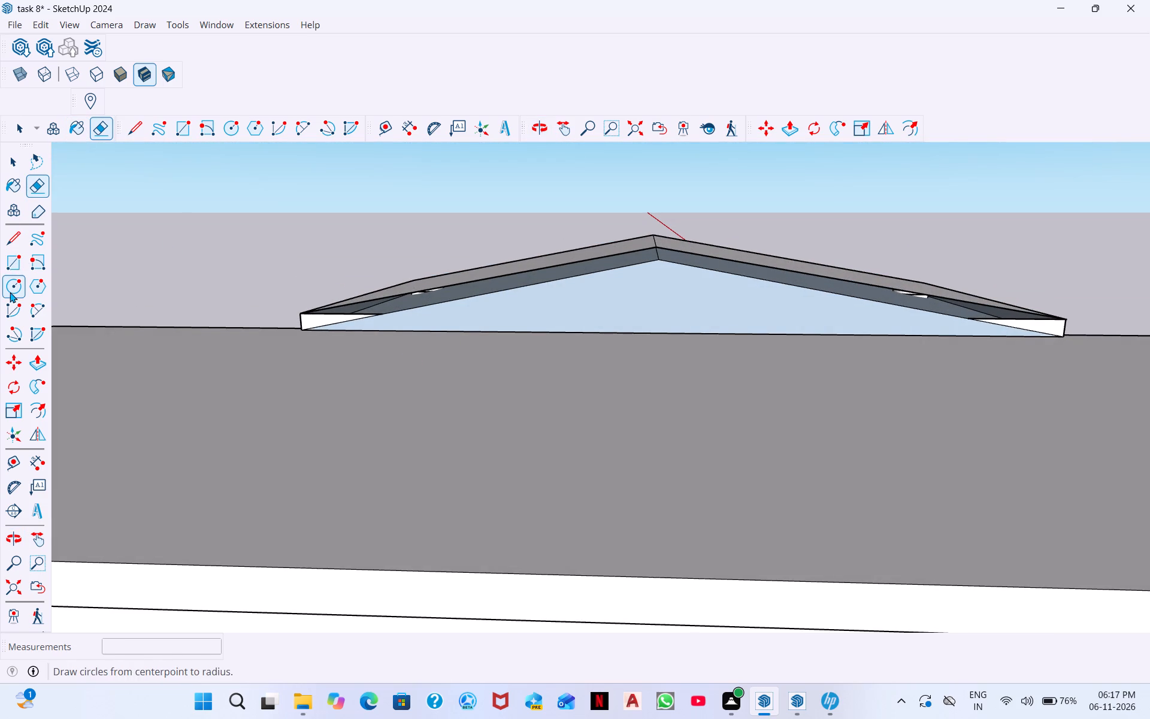
{"action": "left_click", "coordinate": [23, 269]}
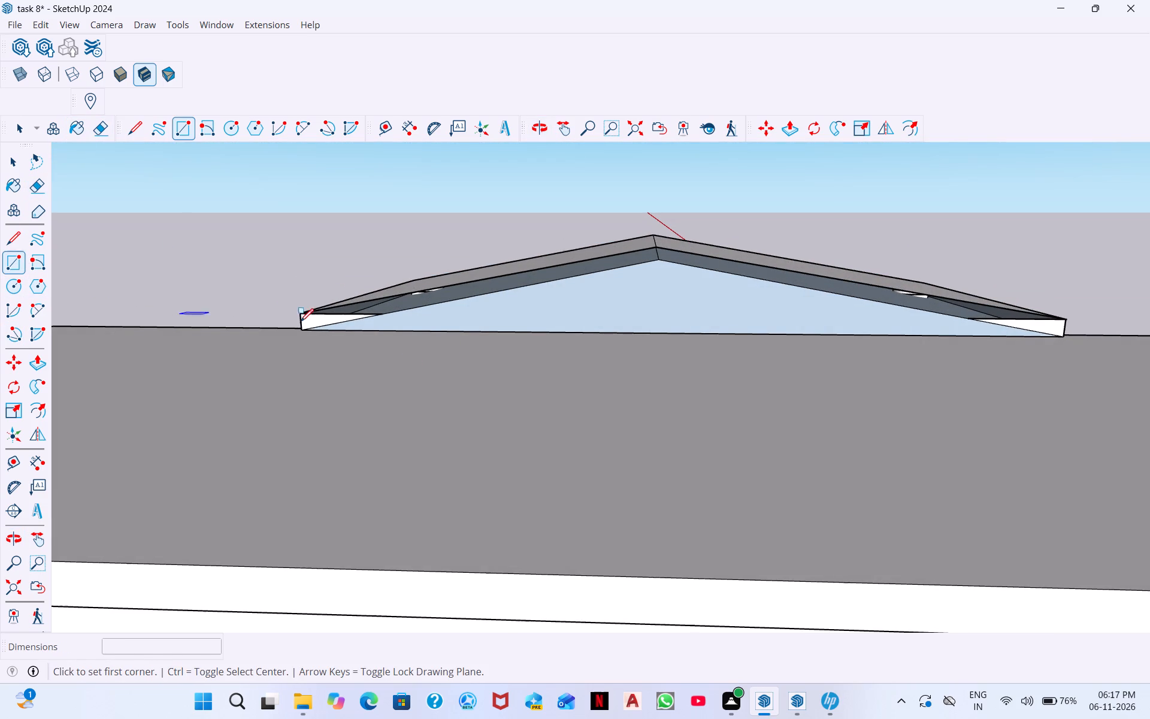
{"action": "left_click", "coordinate": [300, 330]}
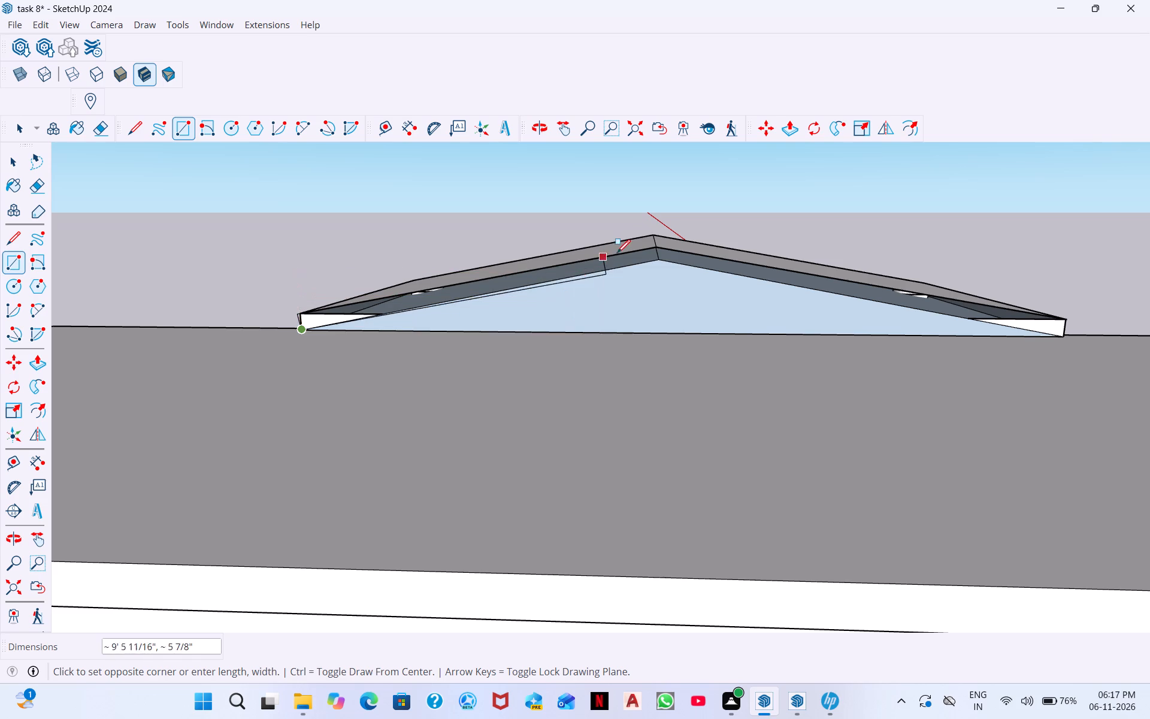
{"action": "left_click", "coordinate": [656, 246]}
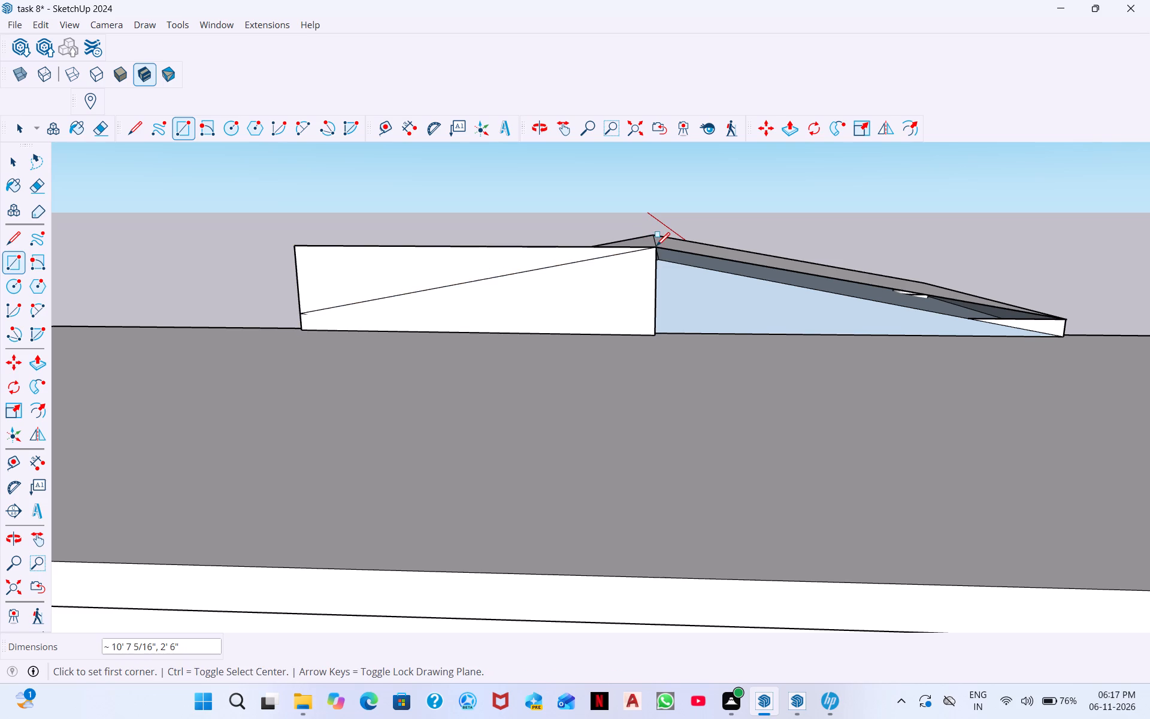
{"action": "left_click", "coordinate": [659, 245]}
{"action": "left_click", "coordinate": [1060, 340]}
Erase the excess part of the rear rectangle rising above the porch roof slope on the side farthest from the model origin.
{"action": "scroll", "coordinate": [746, 289], "scroll_direction": "down", "scroll_amount": 1}
{"action": "middle_click_drag", "start_coordinate": [740, 329], "coordinate": [724, 442]}
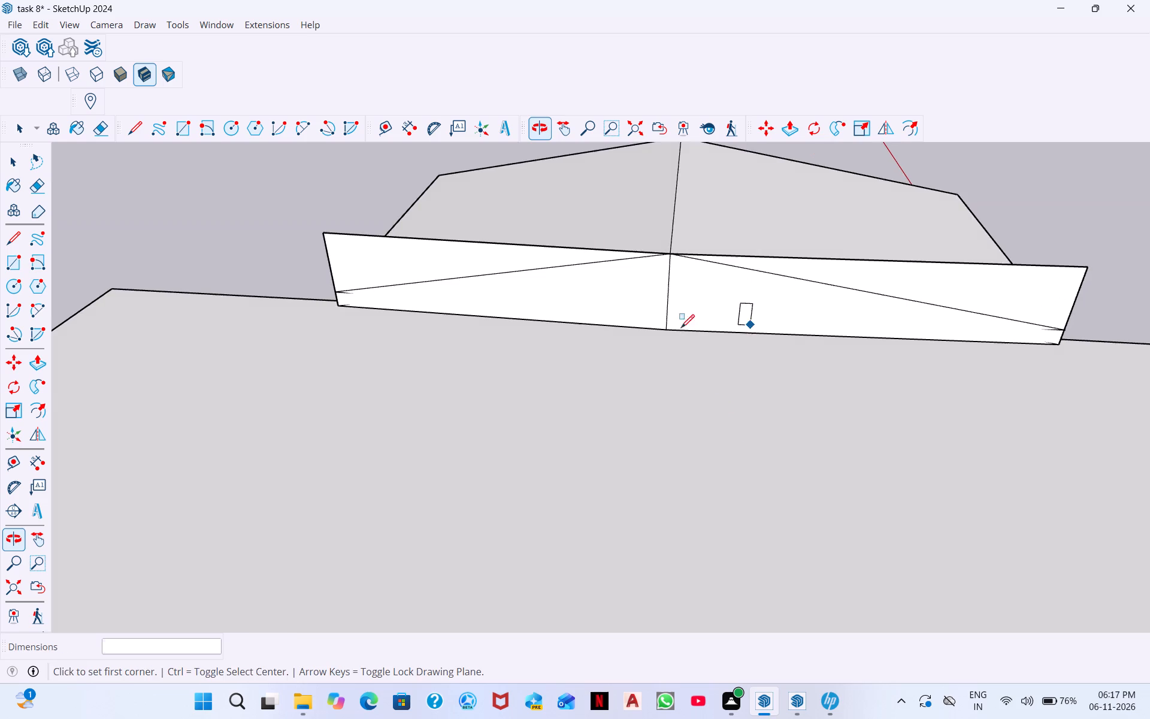
{"action": "scroll", "coordinate": [562, 287], "scroll_direction": "down", "scroll_amount": 2}
{"action": "middle_click_drag", "start_coordinate": [502, 330], "coordinate": [910, 372]}
{"action": "middle_click_drag", "start_coordinate": [767, 412], "coordinate": [855, 376]}
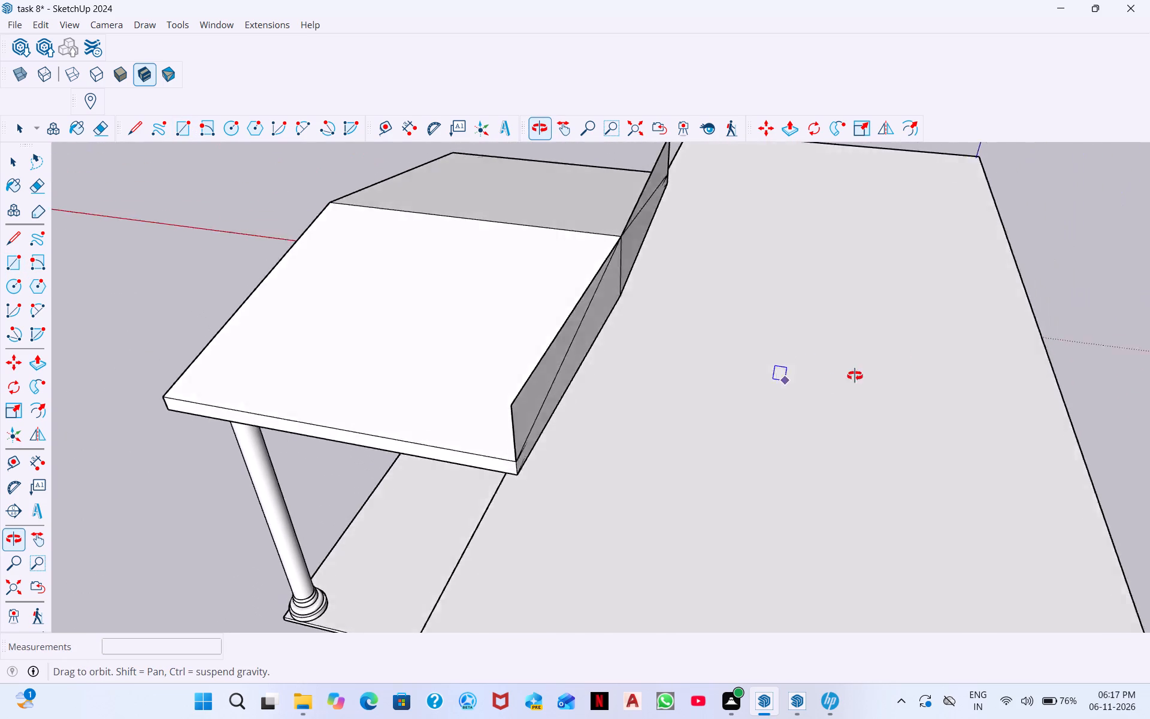
{"action": "middle_click_drag", "start_coordinate": [855, 376], "coordinate": [1001, 298]}
{"action": "middle_click_drag", "start_coordinate": [708, 419], "coordinate": [838, 372]}
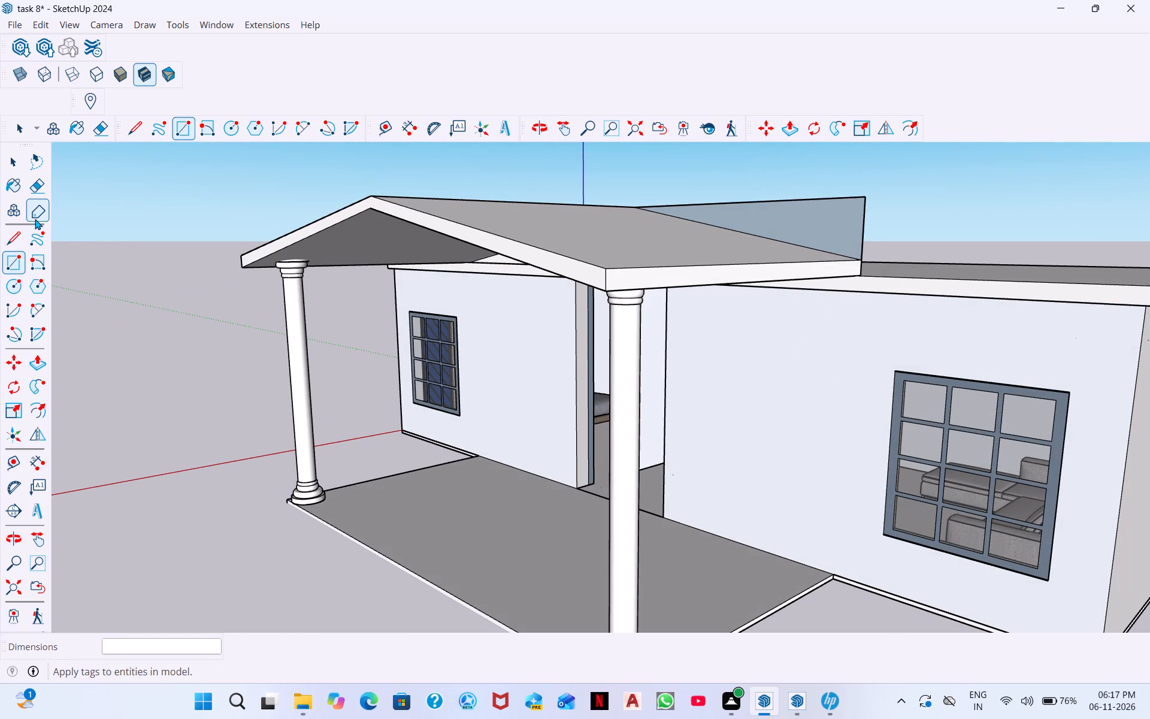
{"action": "left_click", "coordinate": [34, 188]}
{"action": "left_click", "coordinate": [834, 235]}
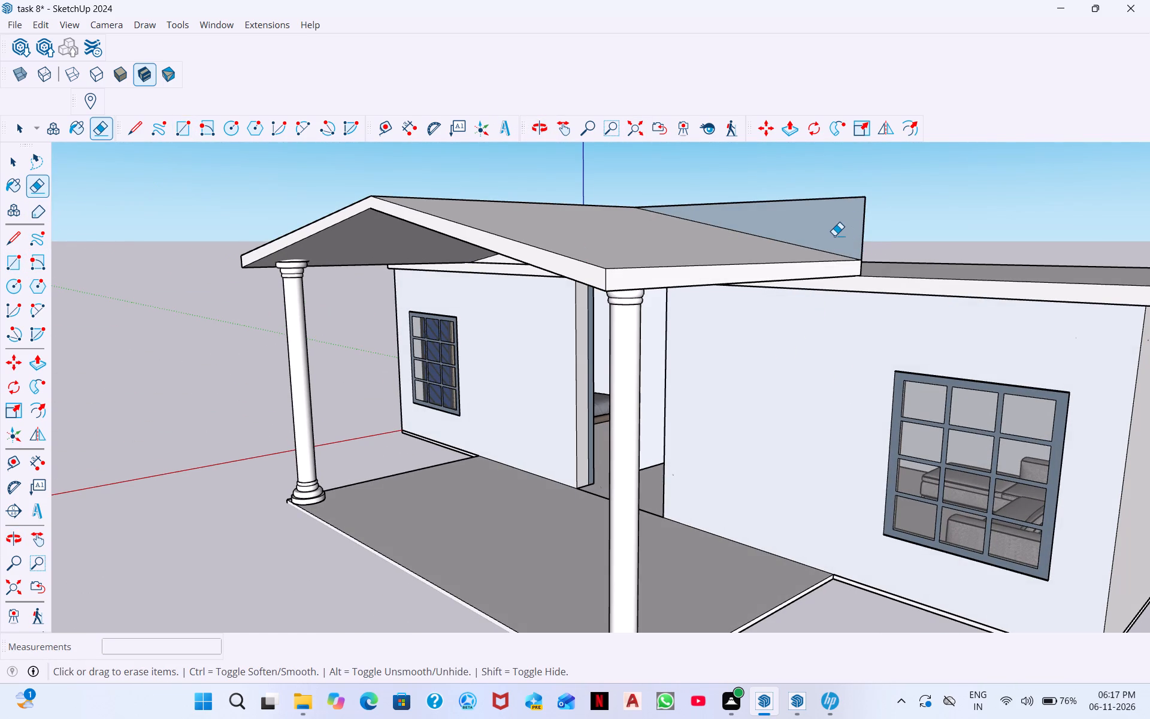
{"action": "left_click_drag", "start_coordinate": [822, 207], "coordinate": [864, 237]}
{"action": "left_click_drag", "start_coordinate": [796, 178], "coordinate": [808, 219]}
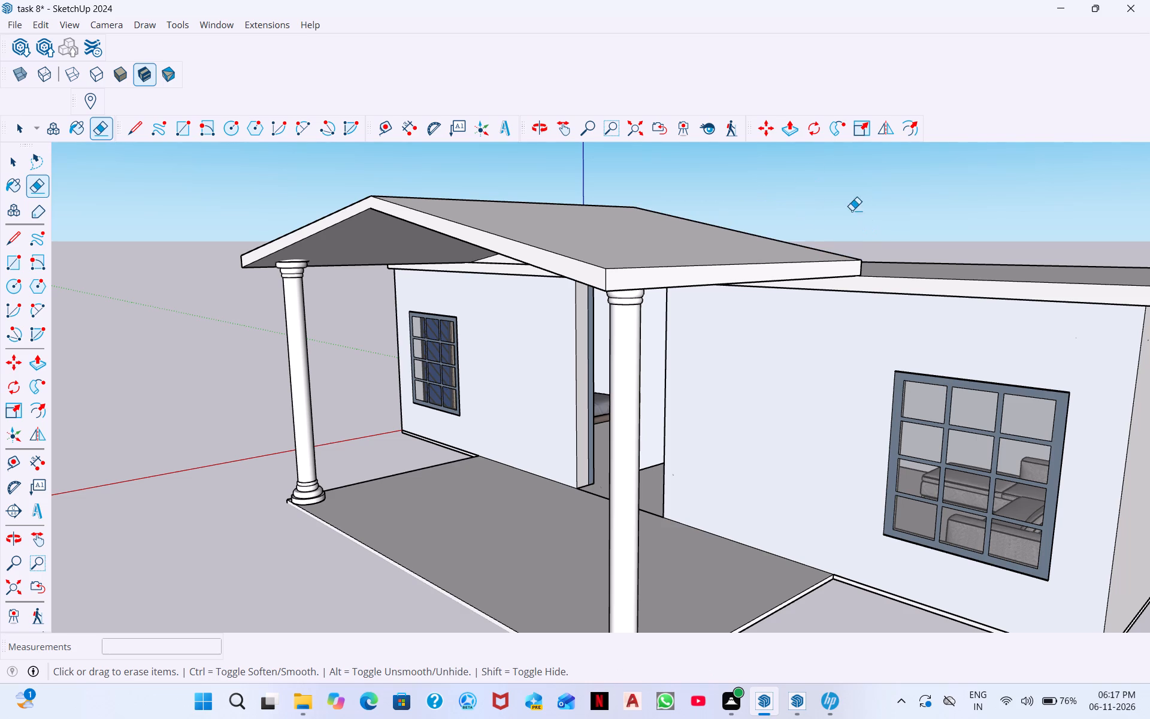
Erase the excess part of the other rear rectangle, above the porch roof slope nearest the model origin, including its leftover upright edge.
{"action": "middle_click_drag", "start_coordinate": [828, 242], "coordinate": [789, 310]}
{"action": "scroll", "coordinate": [813, 263], "scroll_direction": "down", "scroll_amount": 1}
{"action": "middle_click_drag", "start_coordinate": [915, 282], "coordinate": [414, 305]}
{"action": "middle_click_drag", "start_coordinate": [551, 259], "coordinate": [815, 346]}
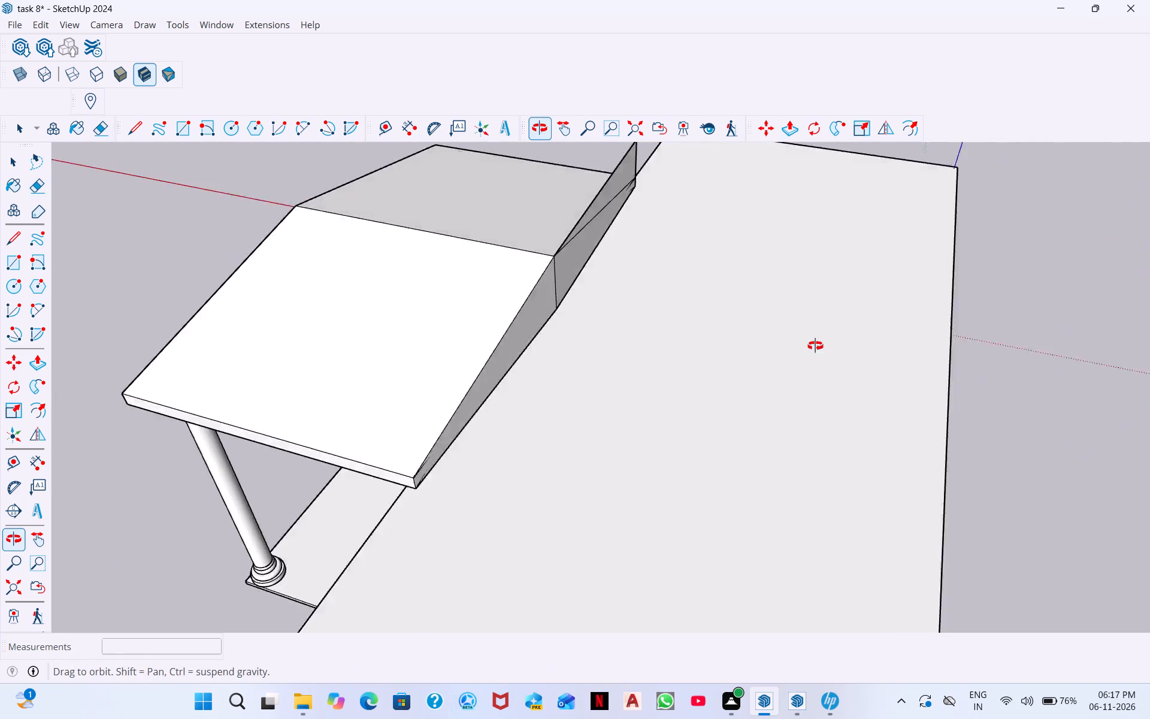
{"action": "middle_click_drag", "start_coordinate": [815, 346], "coordinate": [1033, 340]}
{"action": "middle_click_drag", "start_coordinate": [558, 338], "coordinate": [910, 260]}
{"action": "scroll", "coordinate": [388, 273], "scroll_direction": "down", "scroll_amount": 1}
{"action": "middle_click_drag", "start_coordinate": [388, 273], "coordinate": [628, 294]}
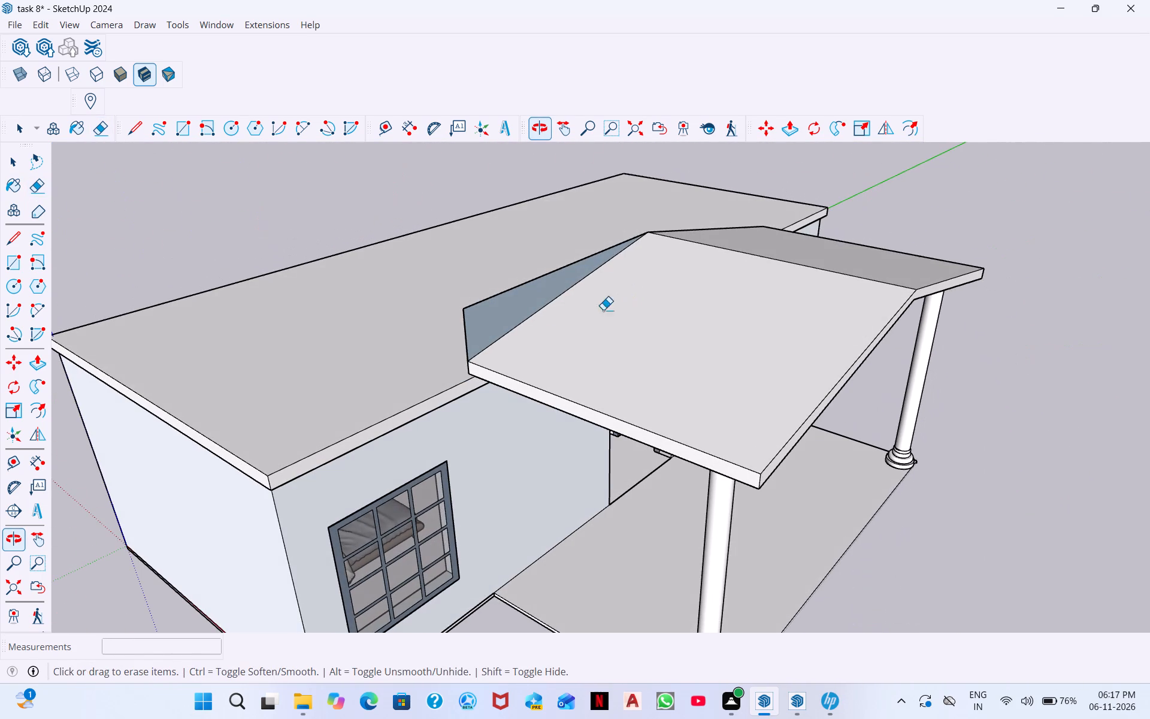
{"action": "left_click", "coordinate": [486, 310]}
{"action": "left_click_drag", "start_coordinate": [495, 289], "coordinate": [482, 325]}
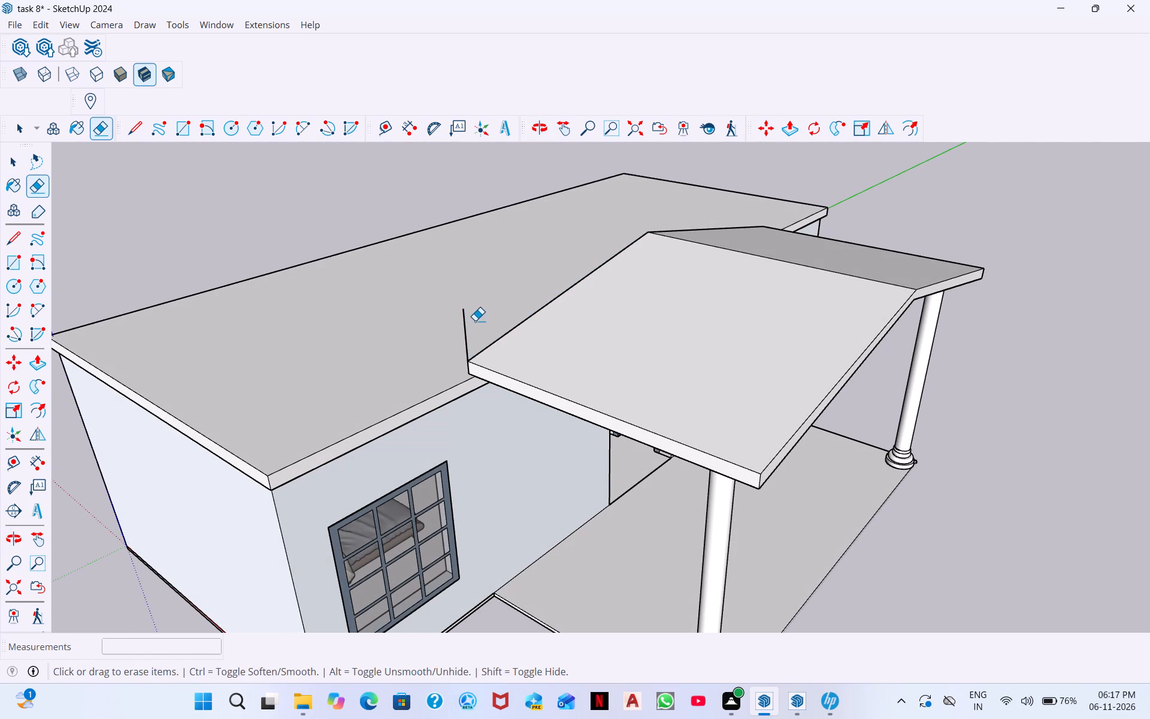
{"action": "left_click", "coordinate": [466, 330]}
Hide the vertical seam below the ridge between the two rear gable faces, keeping both faces in place.
{"action": "scroll", "coordinate": [472, 324], "scroll_direction": "down", "scroll_amount": 3}
{"action": "middle_click_drag", "start_coordinate": [704, 336], "coordinate": [535, 177]}
{"action": "middle_click_drag", "start_coordinate": [601, 276], "coordinate": [975, 369]}
{"action": "middle_click_drag", "start_coordinate": [656, 349], "coordinate": [961, 332]}
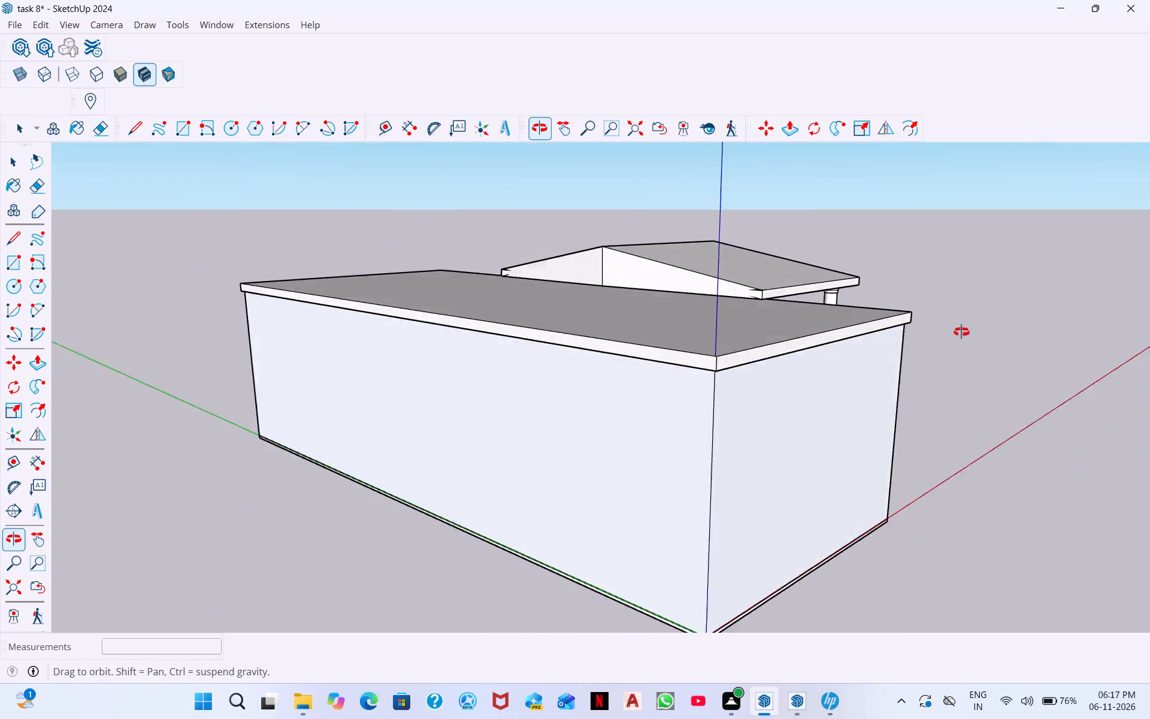
{"action": "middle_click_drag", "start_coordinate": [961, 332], "coordinate": [962, 332]}
{"action": "scroll", "coordinate": [598, 244], "scroll_direction": "up", "scroll_amount": 11}
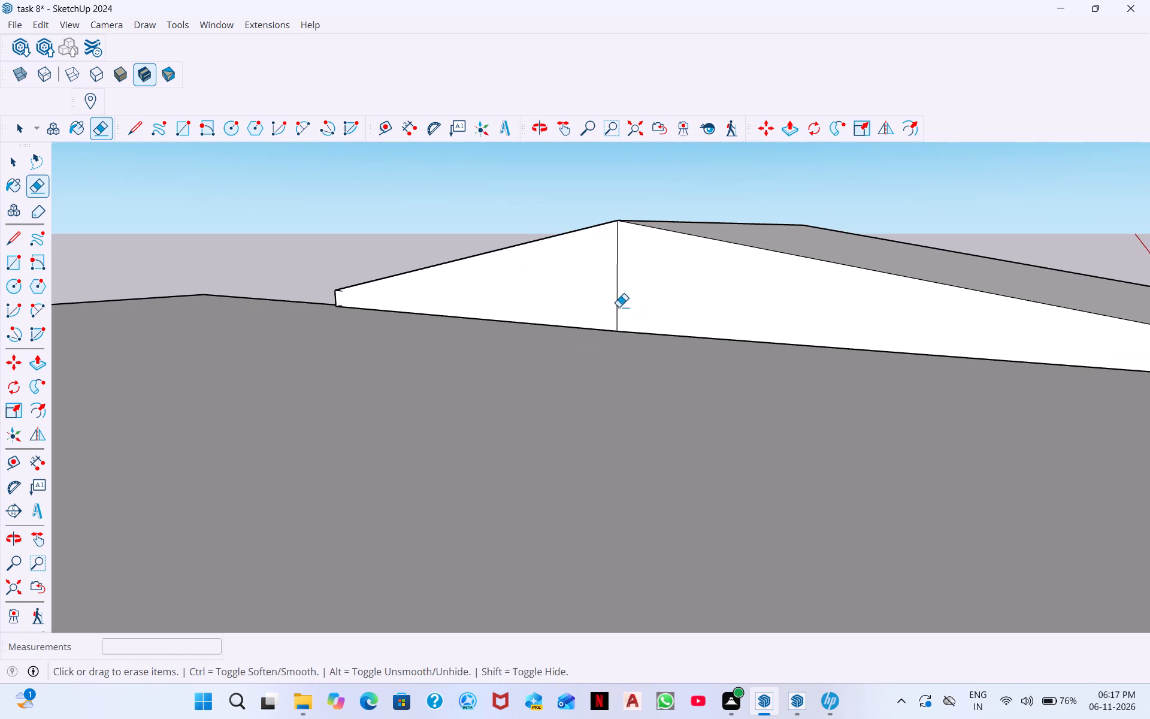
{"action": "left_click", "coordinate": [616, 309]}
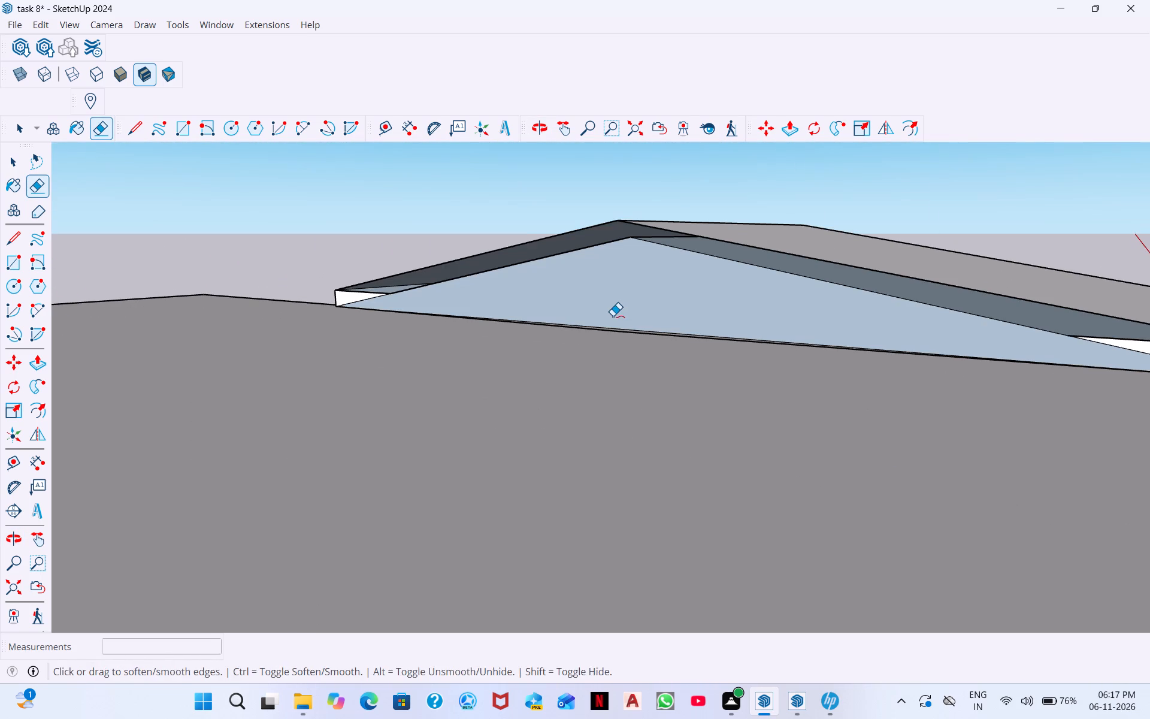
{"action": "key", "text": "ctrl+z"}
{"action": "left_click_drag", "start_coordinate": [617, 301], "coordinate": [634, 306], "text": "shift"}
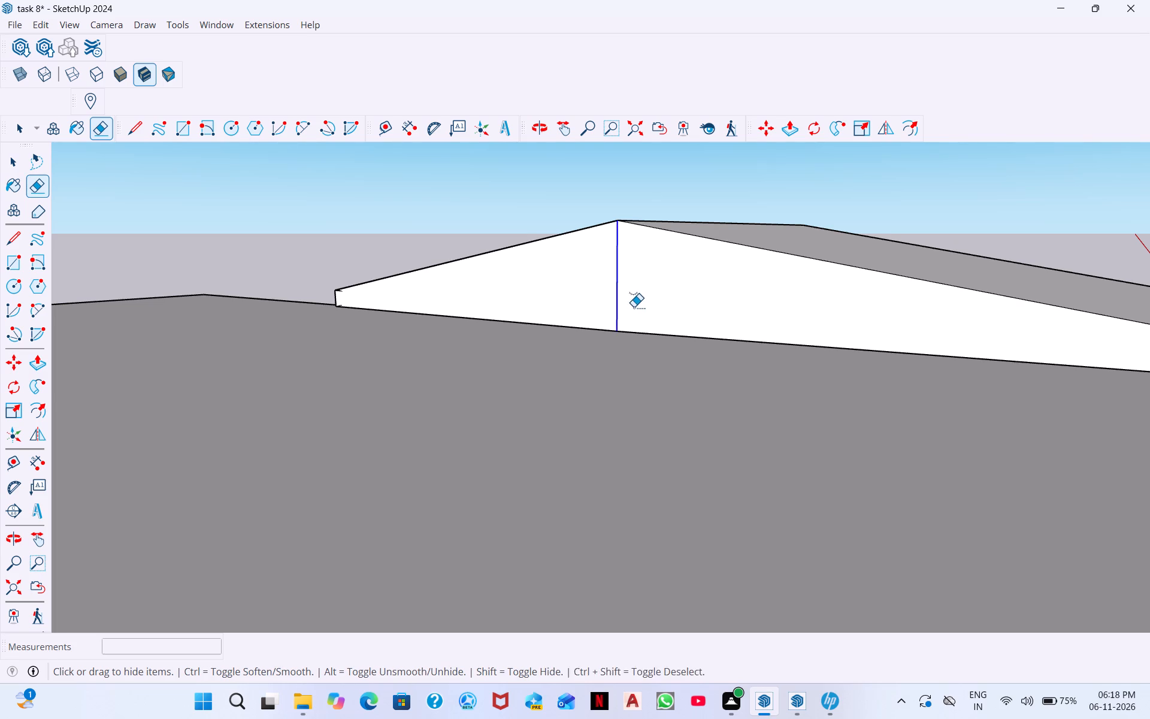
Examine the porch roof and its junction with the flat roof slab from the front, from below and from above.
{"action": "scroll", "coordinate": [633, 294], "scroll_direction": "down", "scroll_amount": 7}
{"action": "middle_click_drag", "start_coordinate": [803, 351], "coordinate": [244, 217]}
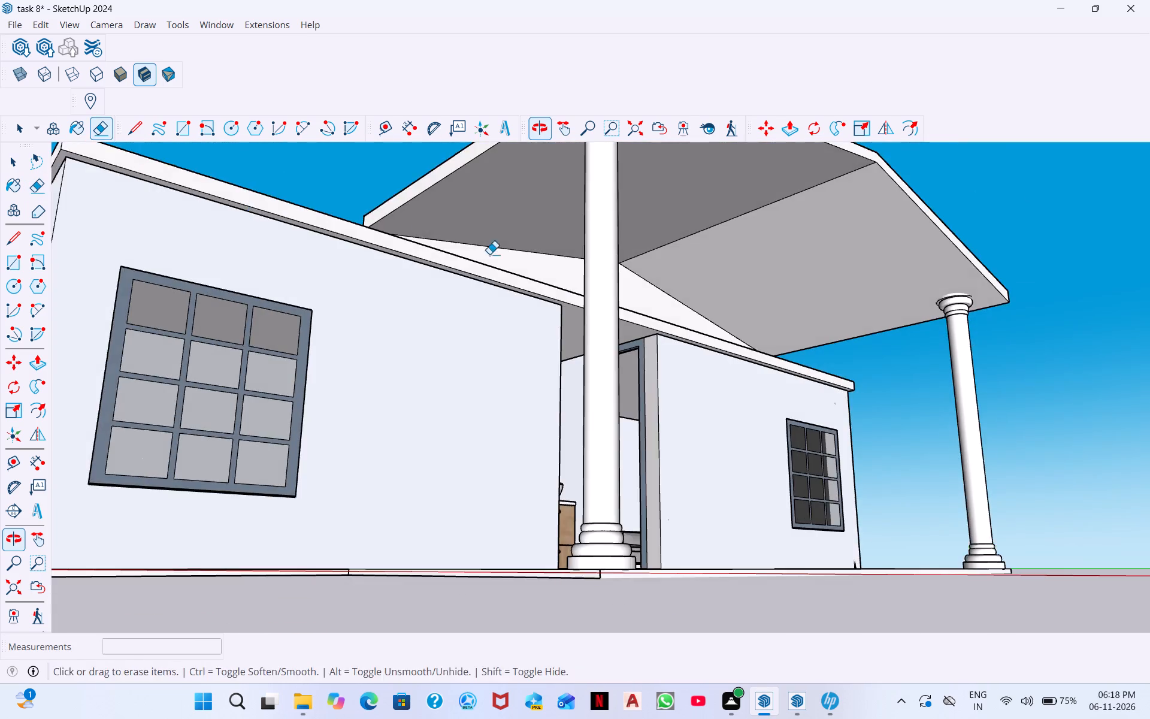
{"action": "scroll", "coordinate": [492, 271], "scroll_direction": "down", "scroll_amount": 6}
{"action": "middle_click_drag", "start_coordinate": [490, 279], "coordinate": [482, 302]}
{"action": "middle_click_drag", "start_coordinate": [611, 303], "coordinate": [588, 440]}
{"action": "middle_click_drag", "start_coordinate": [690, 364], "coordinate": [647, 432]}
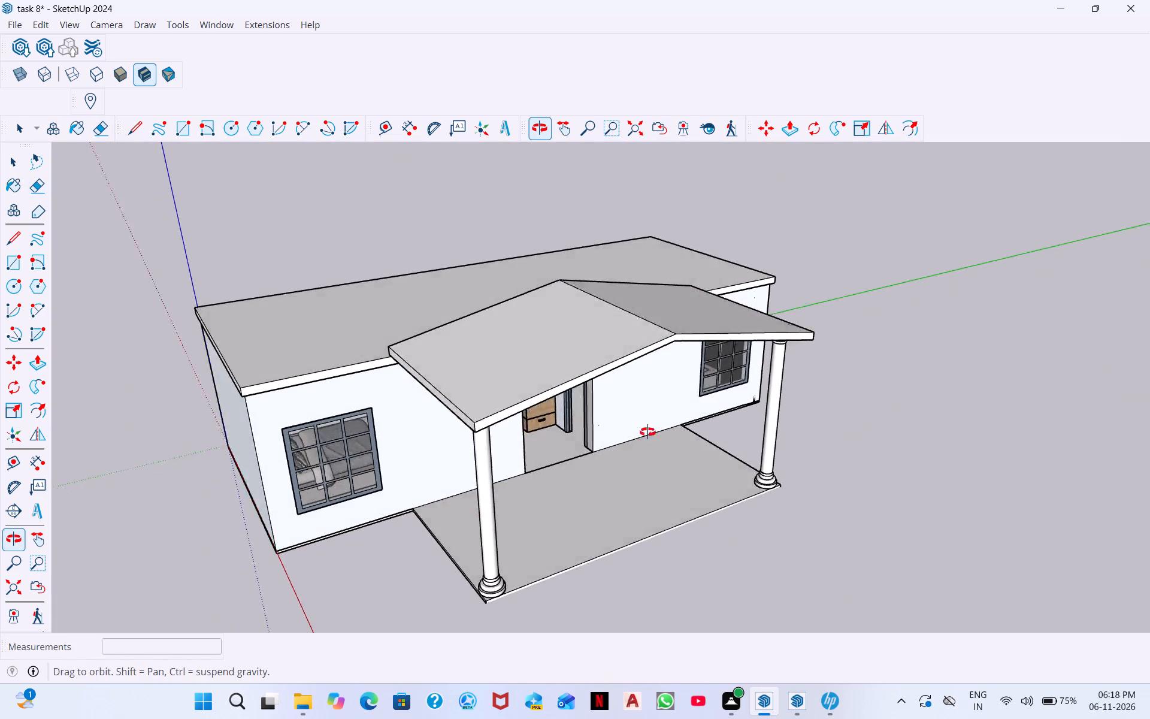
Examine the whole house and its gabled porch from above, at eye level under the porch roof, and from both front corners.
{"action": "middle_click_drag", "start_coordinate": [647, 432], "coordinate": [624, 473]}
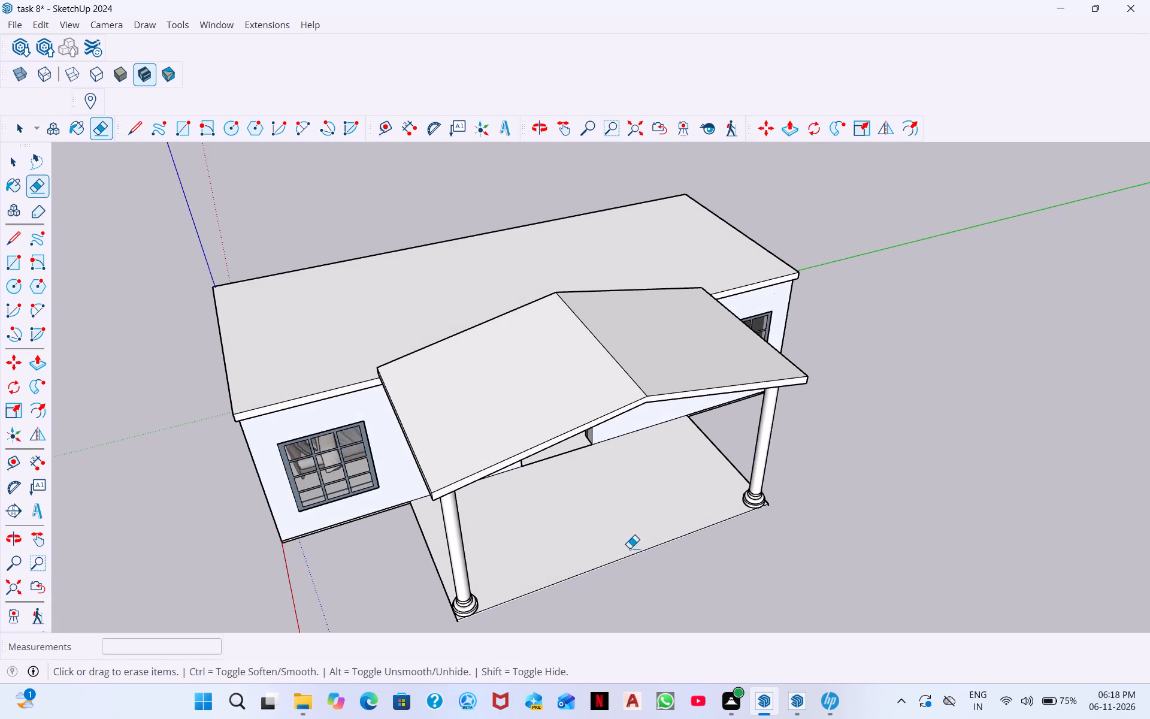
{"action": "middle_click_drag", "start_coordinate": [596, 538], "coordinate": [431, 460]}
{"action": "scroll", "coordinate": [558, 487], "scroll_direction": "down", "scroll_amount": 4}
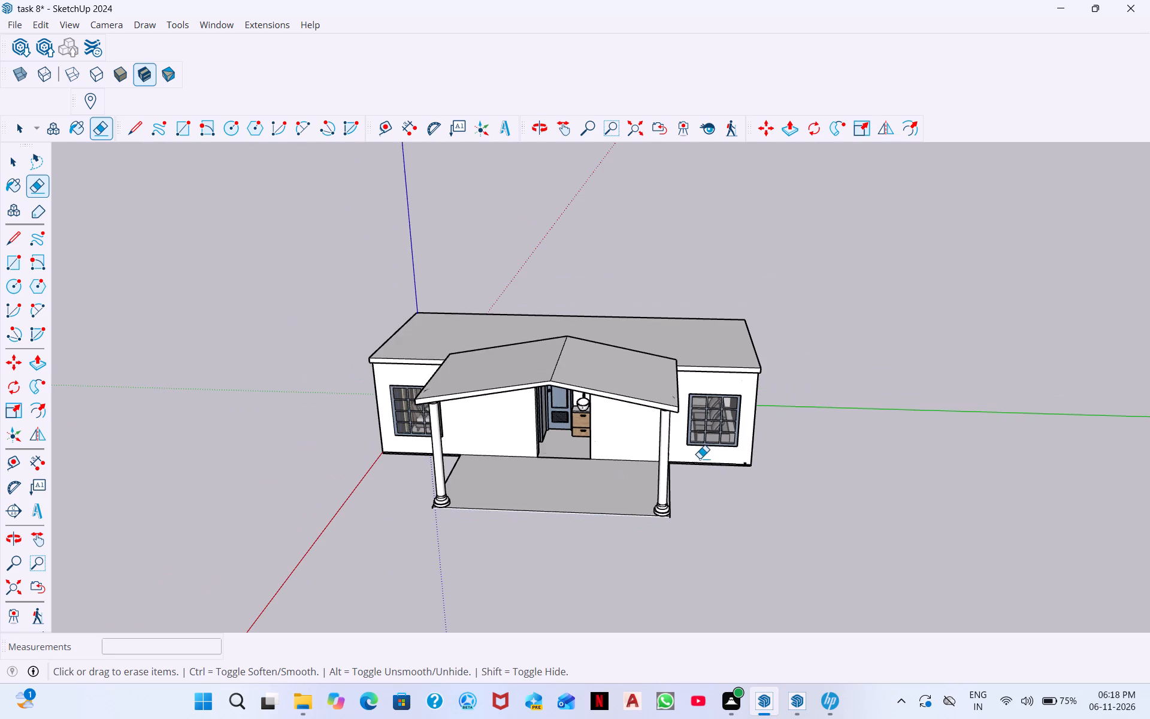
{"action": "middle_click_drag", "start_coordinate": [662, 521], "coordinate": [667, 487]}
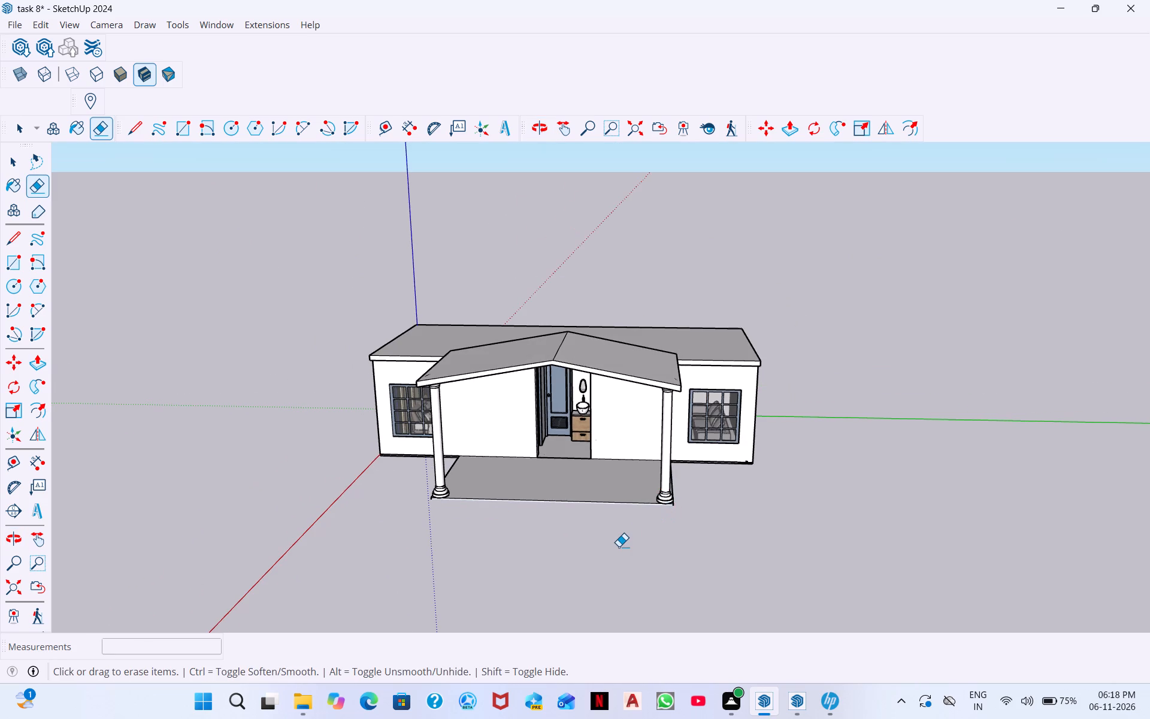
{"action": "key", "text": "space"}
{"action": "middle_click_drag", "start_coordinate": [539, 501], "coordinate": [551, 443]}
{"action": "middle_click_drag", "start_coordinate": [606, 469], "coordinate": [600, 403]}
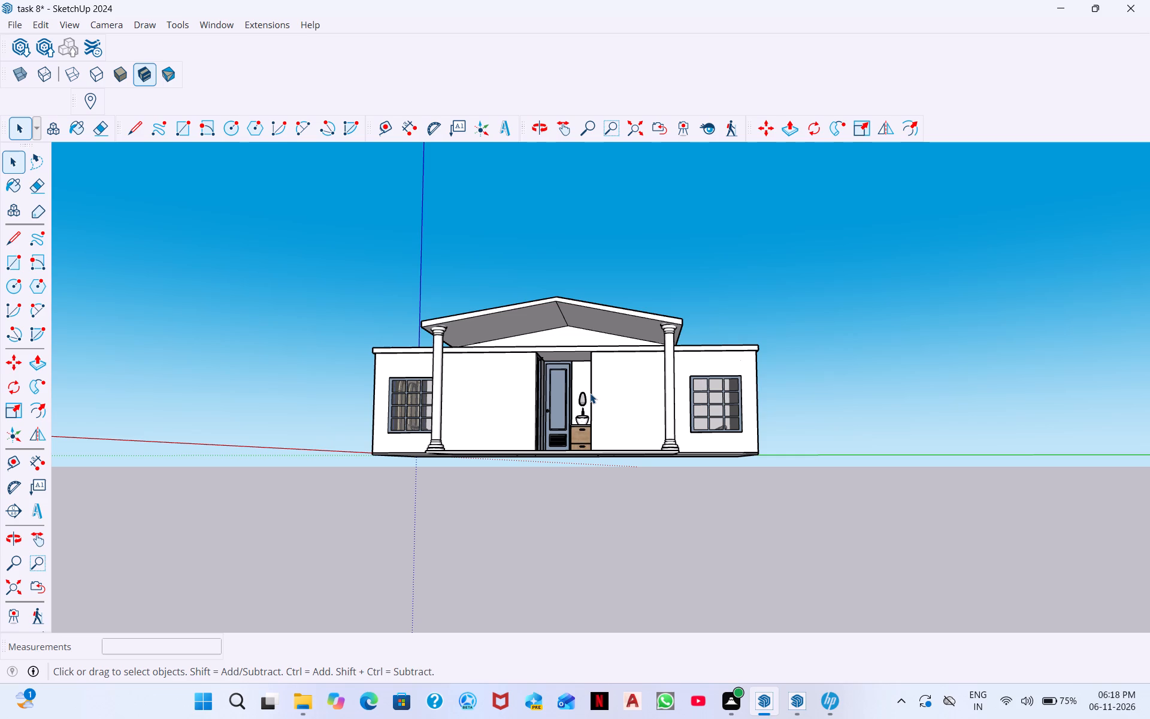
{"action": "middle_click_drag", "start_coordinate": [591, 375], "coordinate": [537, 524]}
{"action": "middle_click_drag", "start_coordinate": [488, 472], "coordinate": [485, 547]}
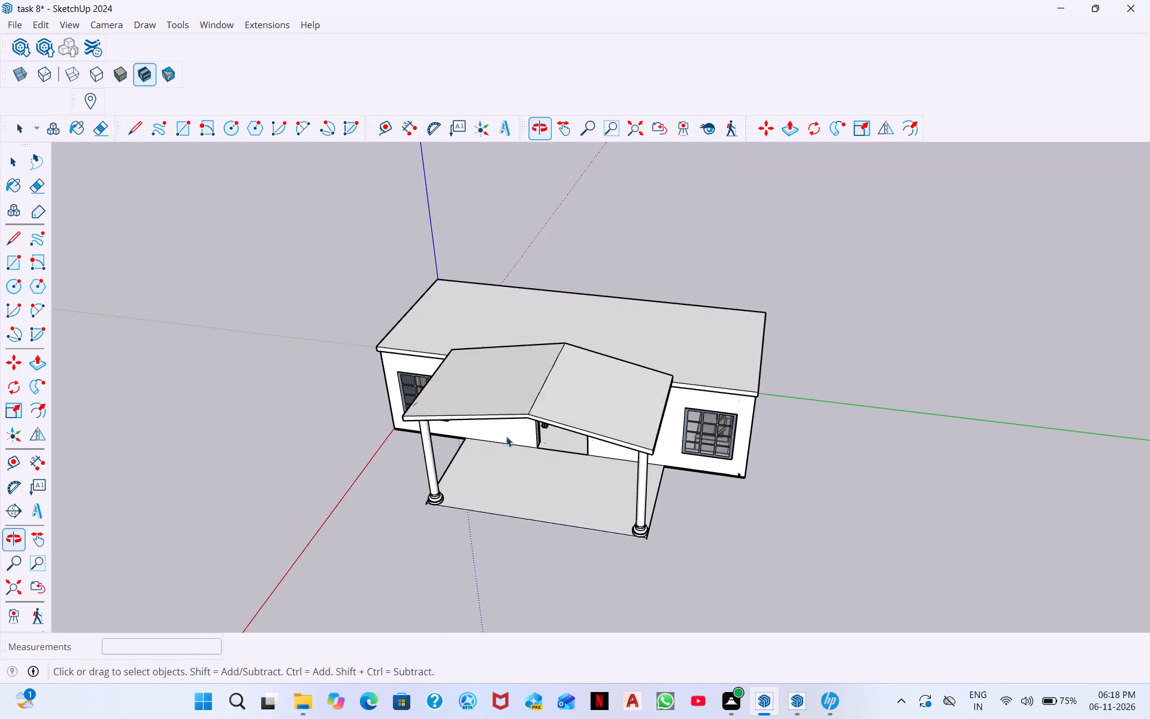
{"action": "middle_click_drag", "start_coordinate": [504, 466], "coordinate": [564, 253]}
{"action": "scroll", "coordinate": [540, 354], "scroll_direction": "up", "scroll_amount": 4}
{"action": "scroll", "coordinate": [492, 325], "scroll_direction": "up", "scroll_amount": 5}
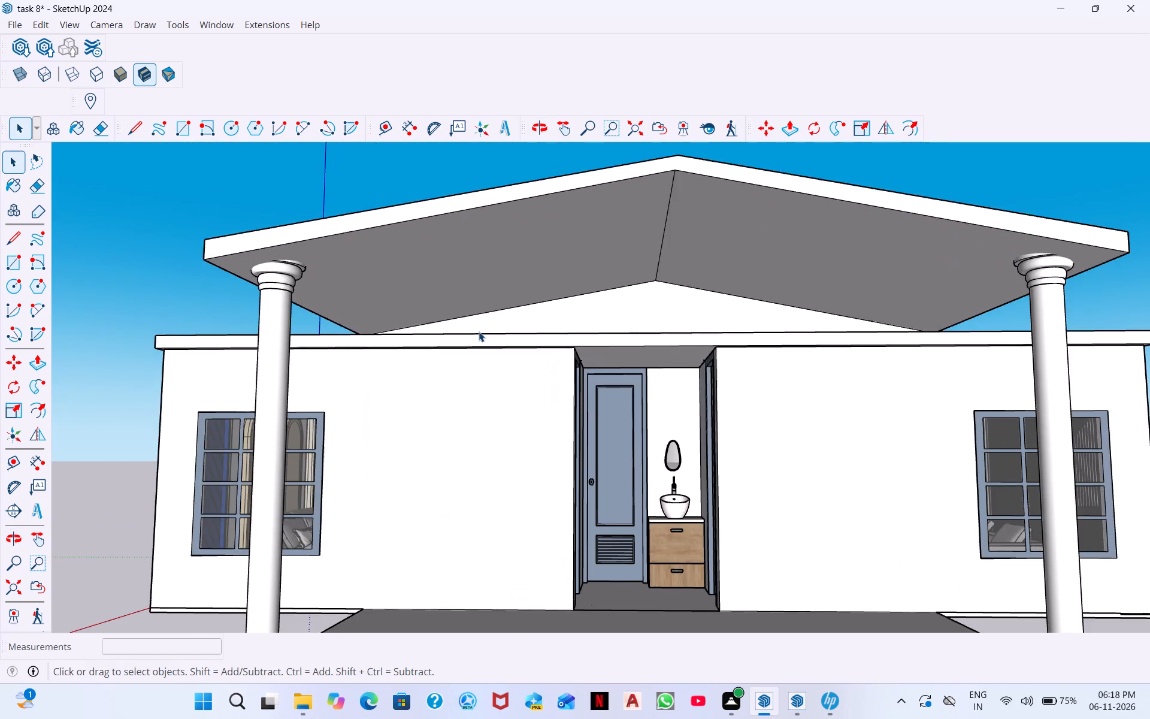
{"action": "middle_click_drag", "start_coordinate": [446, 373], "coordinate": [420, 422]}
{"action": "scroll", "coordinate": [511, 420], "scroll_direction": "down", "scroll_amount": 1}
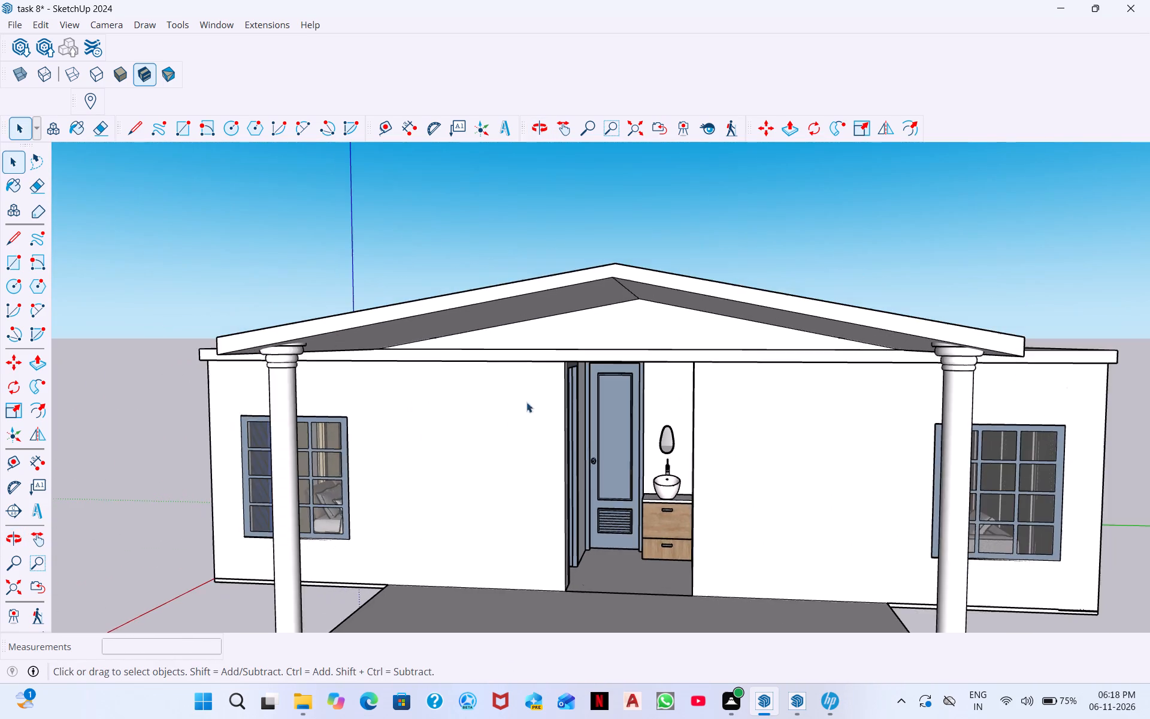
{"action": "scroll", "coordinate": [526, 402], "scroll_direction": "down", "scroll_amount": 3}
{"action": "scroll", "coordinate": [691, 448], "scroll_direction": "down", "scroll_amount": 3}
{"action": "middle_click_drag", "start_coordinate": [659, 445], "coordinate": [713, 524]}
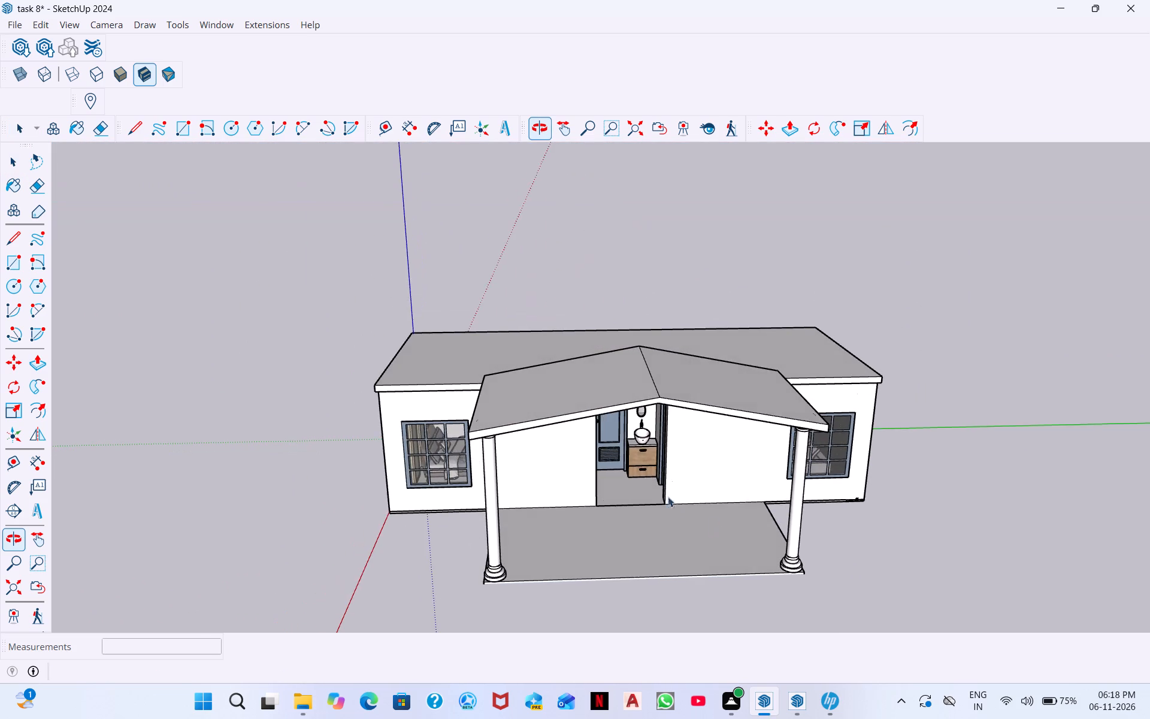
{"action": "scroll", "coordinate": [664, 494], "scroll_direction": "up", "scroll_amount": 3}
{"action": "scroll", "coordinate": [649, 425], "scroll_direction": "down", "scroll_amount": 3}
{"action": "scroll", "coordinate": [556, 426], "scroll_direction": "down", "scroll_amount": 5}
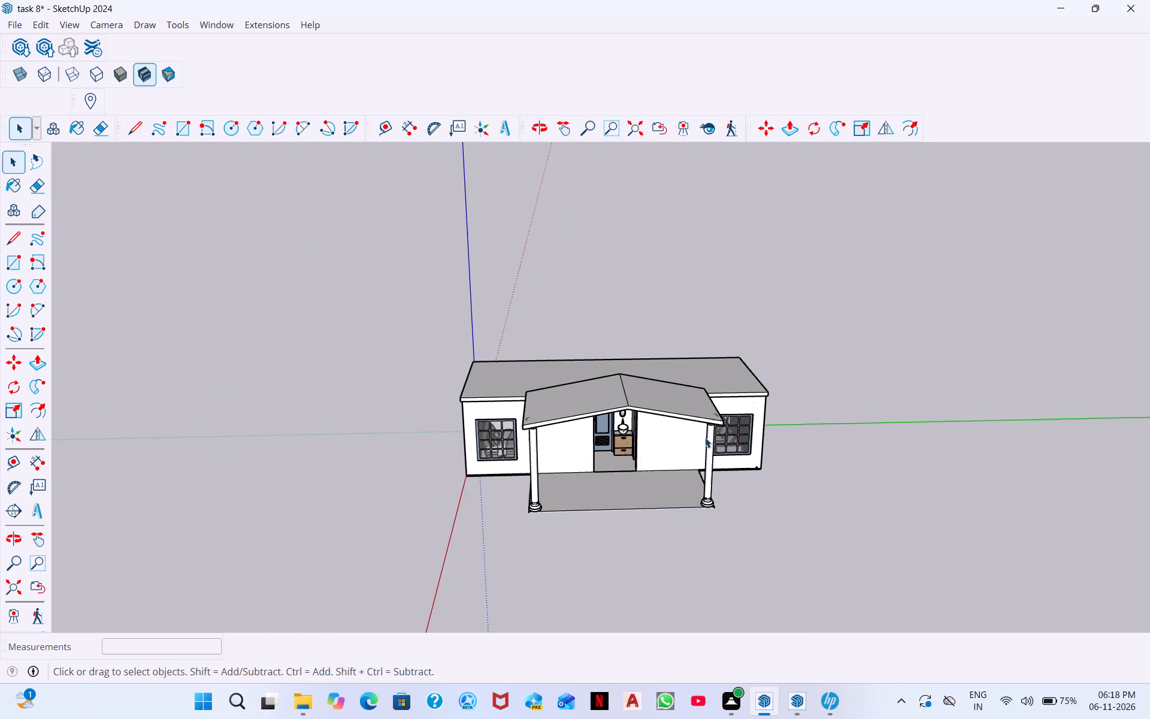
{"action": "middle_click_drag", "start_coordinate": [728, 427], "coordinate": [560, 458]}
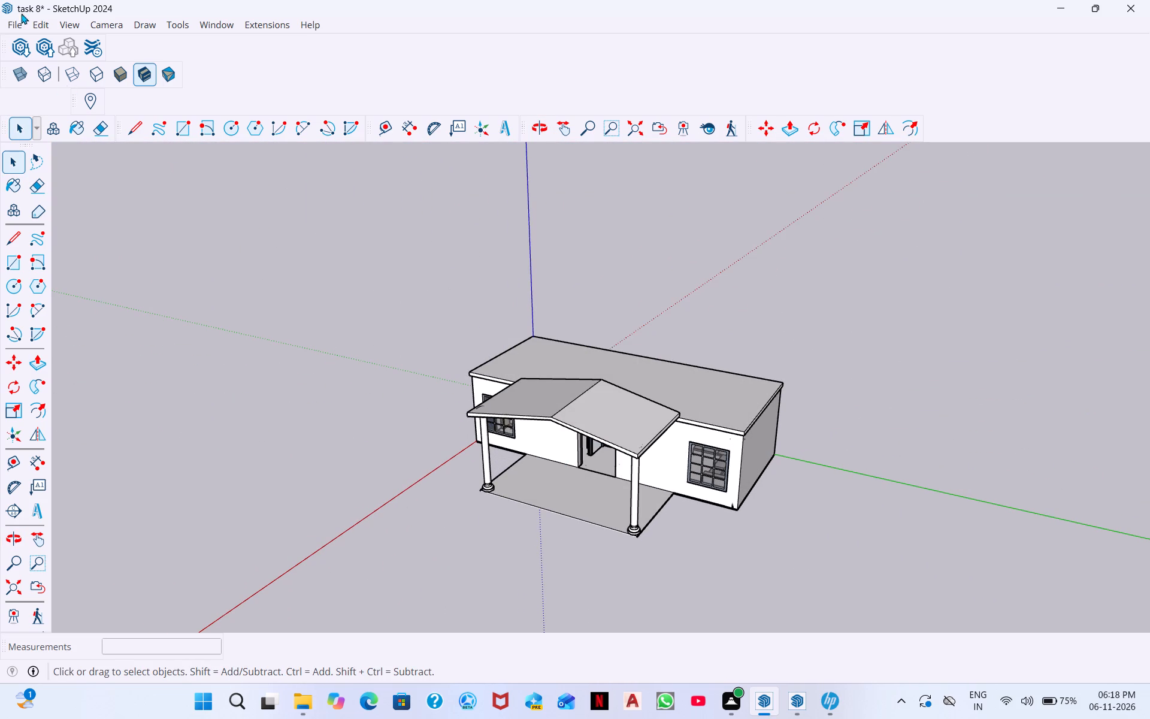
Search 3D Warehouse for "roof truss" models.
{"action": "left_click", "coordinate": [15, 50]}
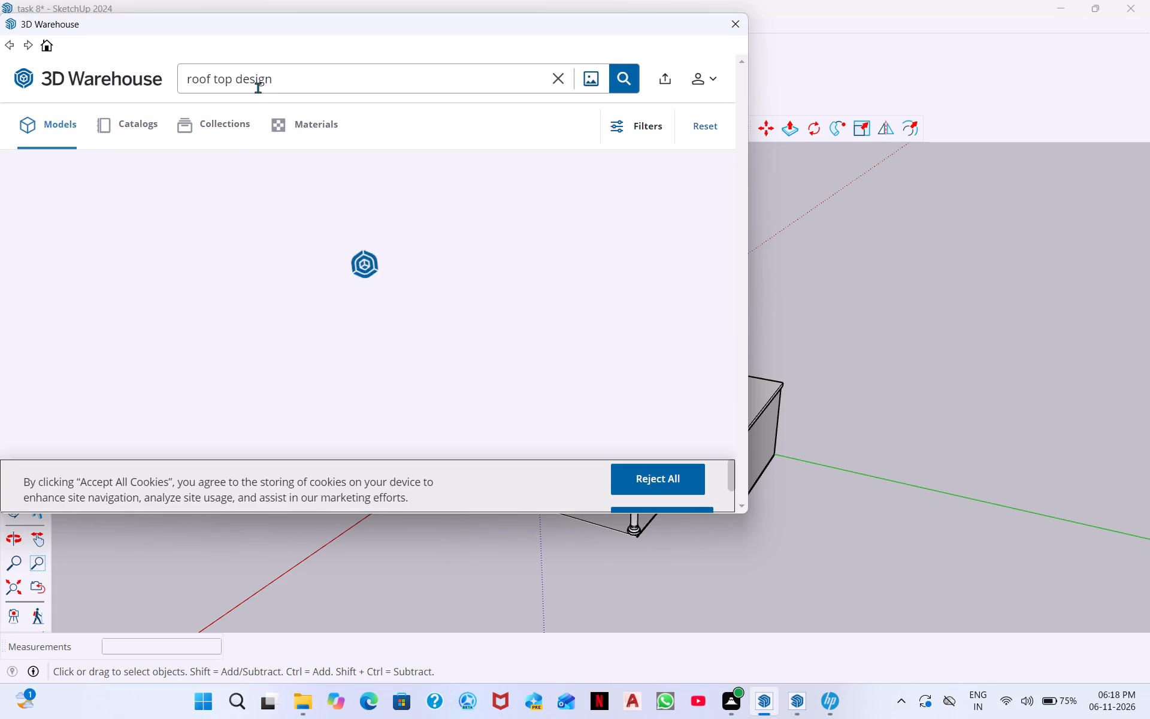
{"action": "left_click_drag", "start_coordinate": [269, 81], "coordinate": [207, 87]}
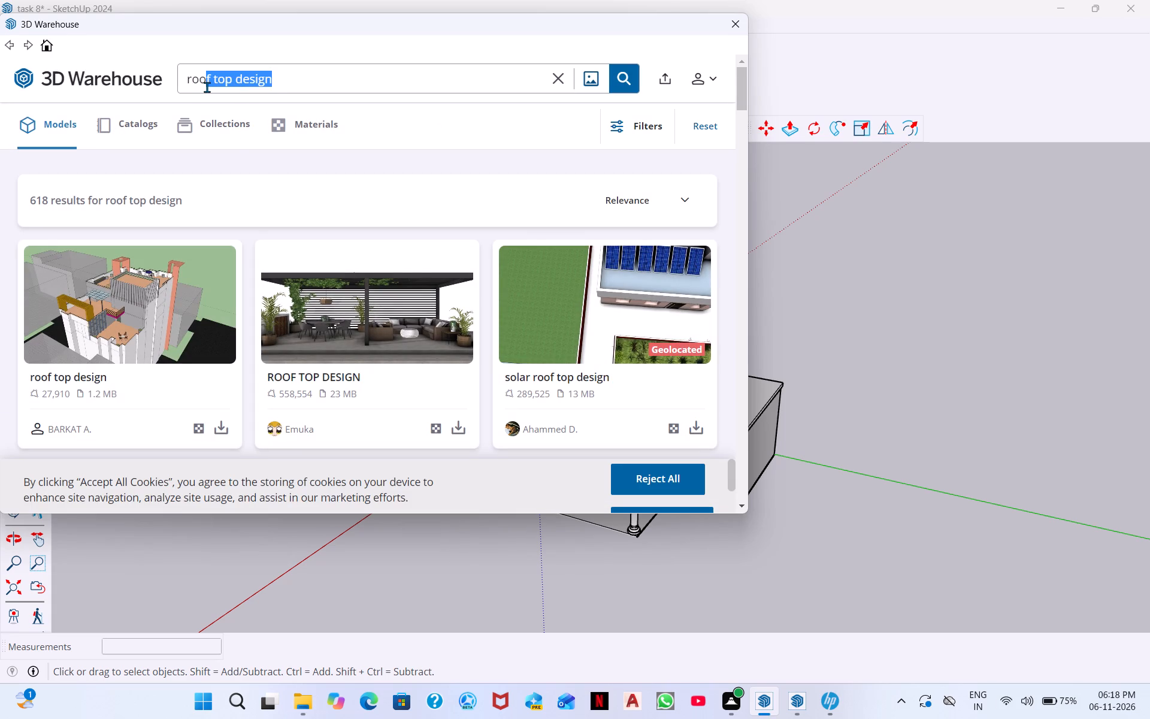
{"action": "left_click_drag", "start_coordinate": [207, 87], "coordinate": [212, 85]}
{"action": "key", "text": "BackSpace"}
{"action": "key", "text": "backslash"}
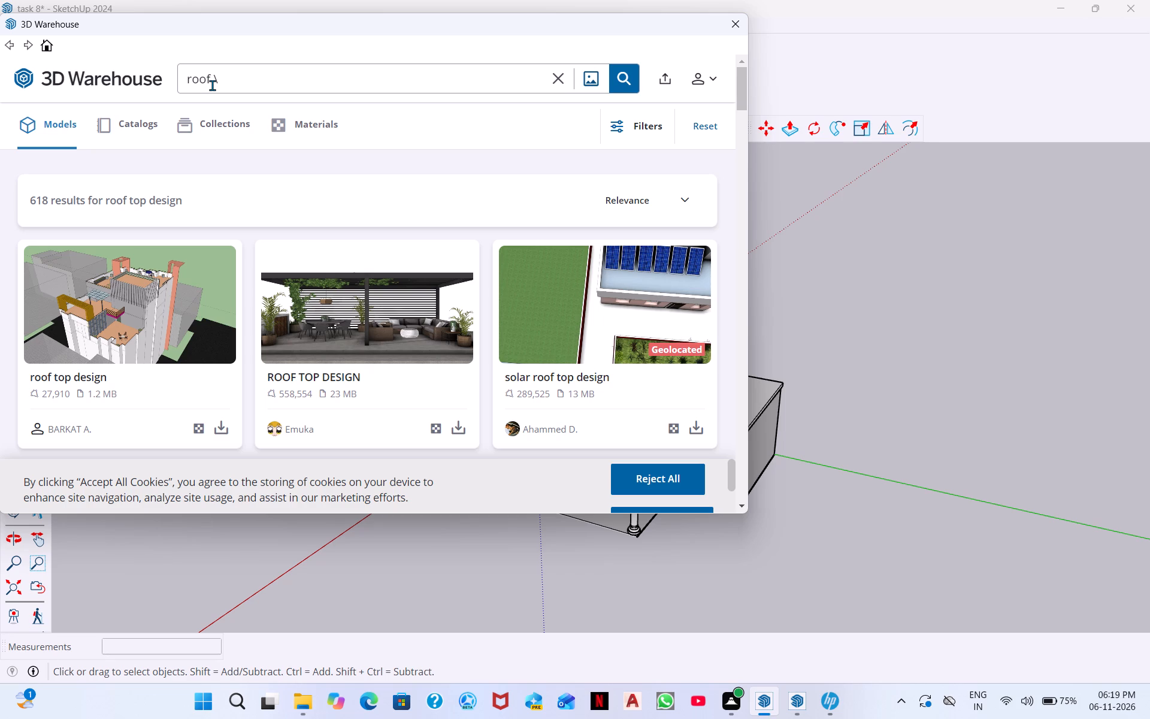
{"action": "key", "text": "Delete"}
{"action": "key", "text": "BackSpace"}
{"action": "key", "text": "BackSpace"}
{"action": "key", "text": "space"}
{"action": "type", "text": "tr"}
{"action": "type", "text": "uss"}
{"action": "key", "text": "Return"}
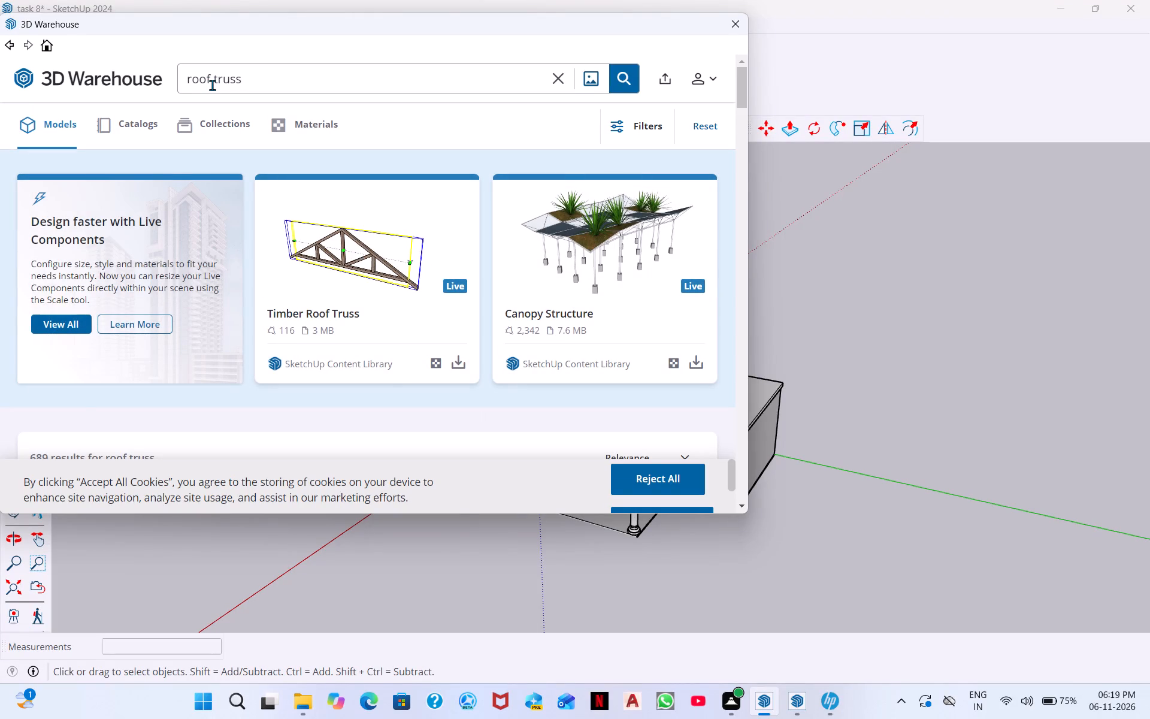
Look through the "roof truss" model results for a truss that suits the gabled porch.
{"action": "scroll", "coordinate": [167, 294], "scroll_direction": "down", "scroll_amount": 3}
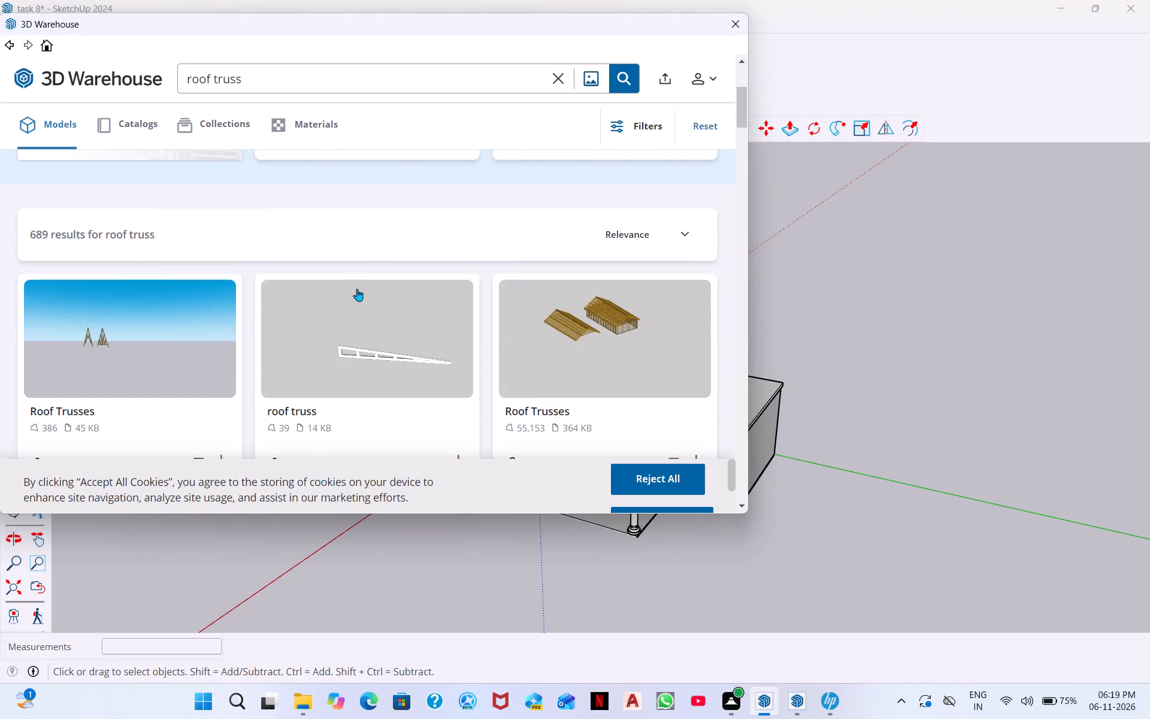
{"action": "scroll", "coordinate": [353, 291], "scroll_direction": "down", "scroll_amount": 2}
{"action": "scroll", "coordinate": [549, 297], "scroll_direction": "down", "scroll_amount": 2}
{"action": "scroll", "coordinate": [356, 319], "scroll_direction": "down", "scroll_amount": 8}
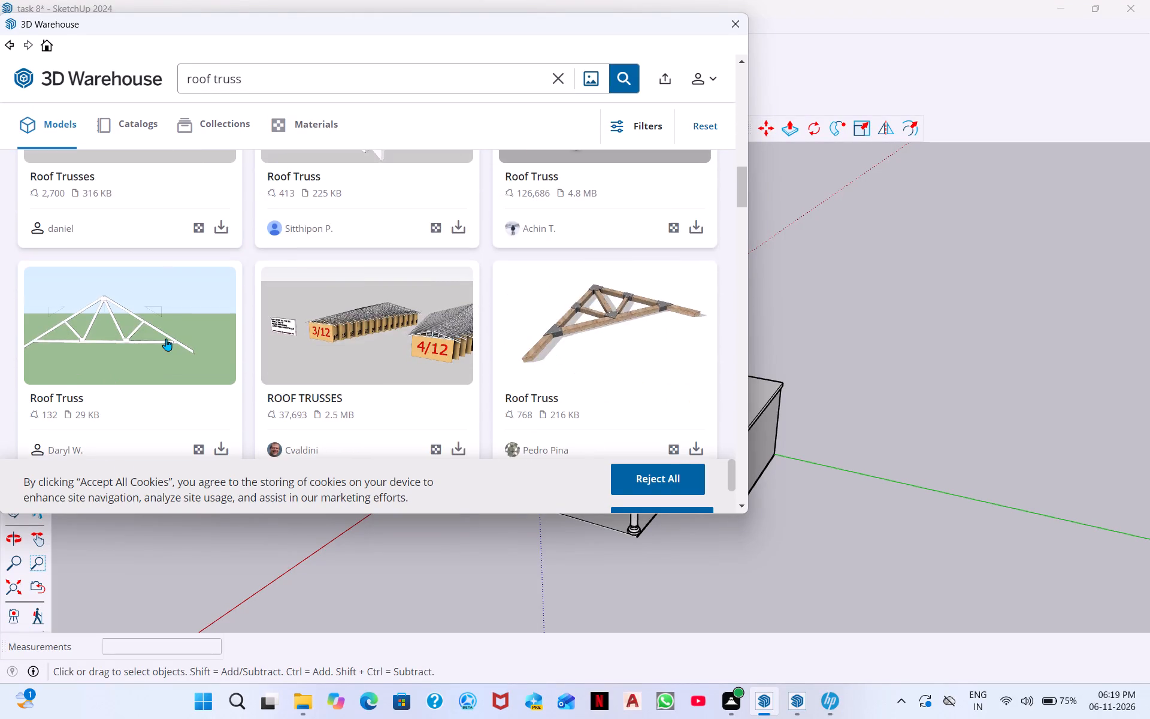
{"action": "scroll", "coordinate": [167, 340], "scroll_direction": "down", "scroll_amount": 3}
{"action": "scroll", "coordinate": [316, 326], "scroll_direction": "down", "scroll_amount": 8}
{"action": "scroll", "coordinate": [432, 324], "scroll_direction": "down", "scroll_amount": 8}
{"action": "scroll", "coordinate": [356, 334], "scroll_direction": "down", "scroll_amount": 10}
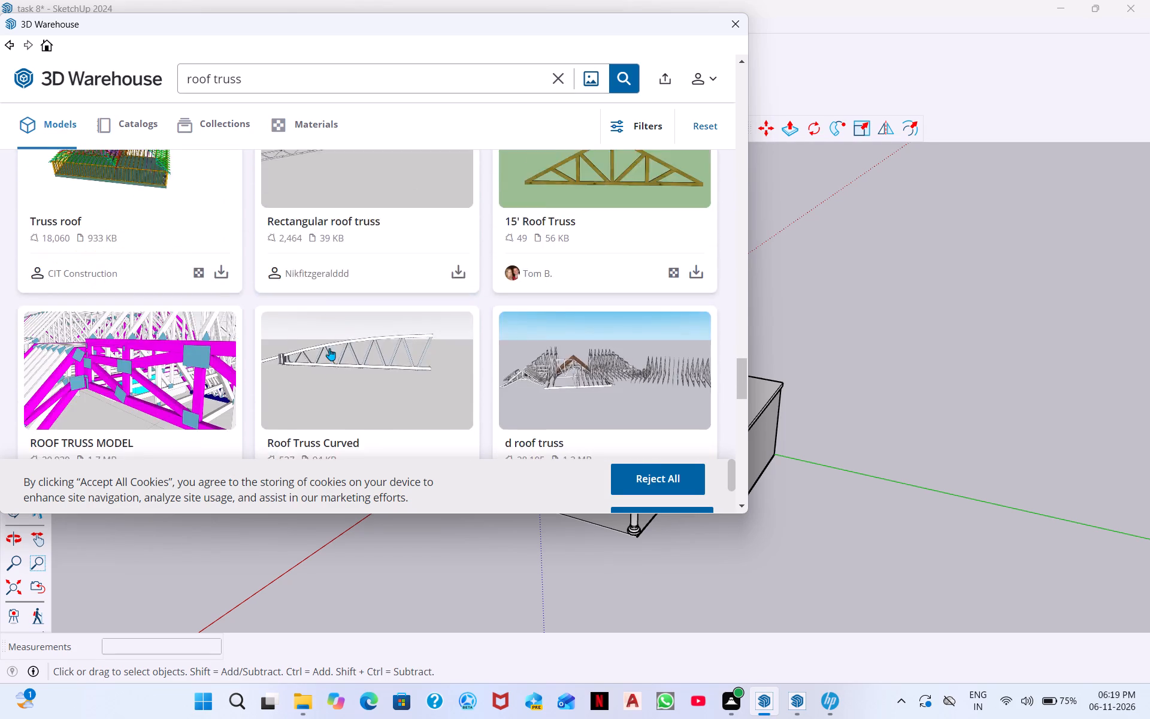
{"action": "scroll", "coordinate": [329, 348], "scroll_direction": "down", "scroll_amount": 5}
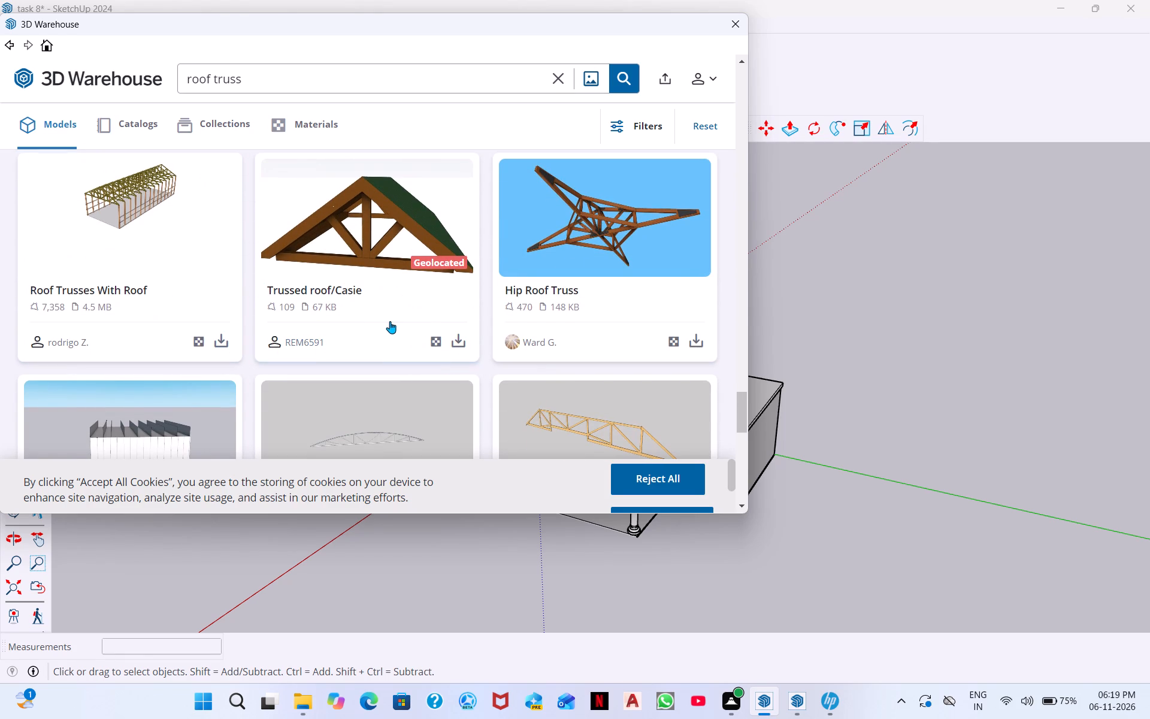
{"action": "scroll", "coordinate": [271, 324], "scroll_direction": "down", "scroll_amount": 3}
{"action": "scroll", "coordinate": [338, 316], "scroll_direction": "down", "scroll_amount": 9}
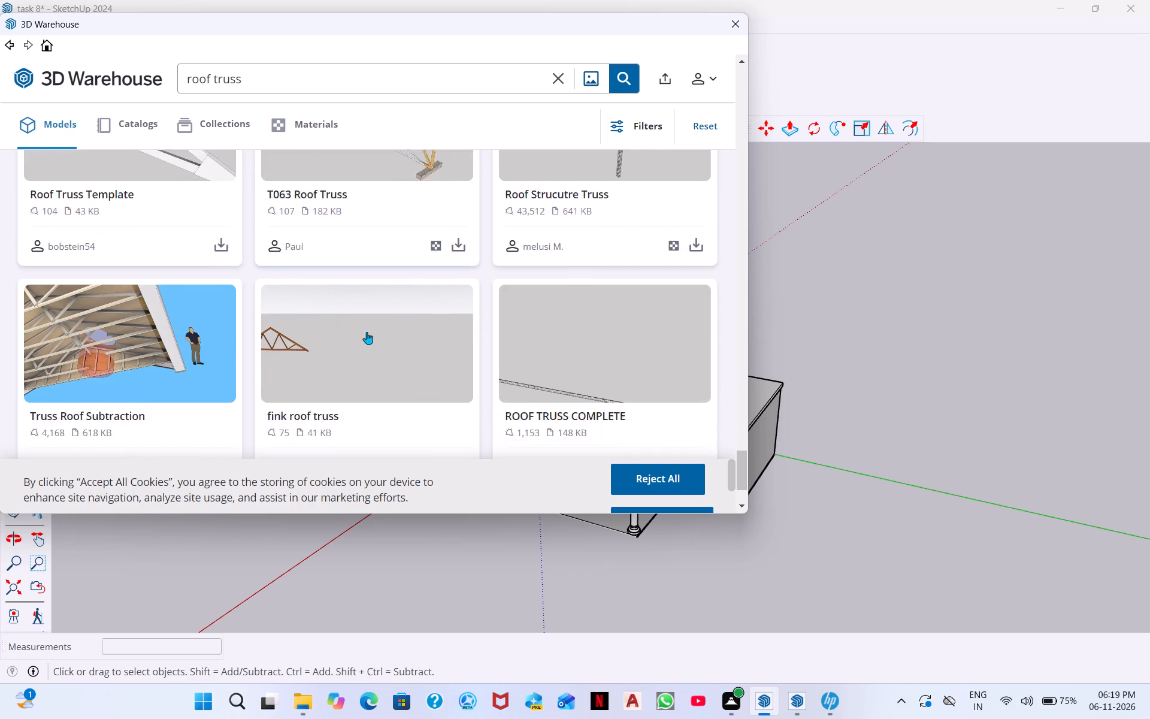
{"action": "scroll", "coordinate": [367, 332], "scroll_direction": "down", "scroll_amount": 4}
{"action": "scroll", "coordinate": [304, 317], "scroll_direction": "down", "scroll_amount": 4}
{"action": "scroll", "coordinate": [356, 364], "scroll_direction": "down", "scroll_amount": 5}
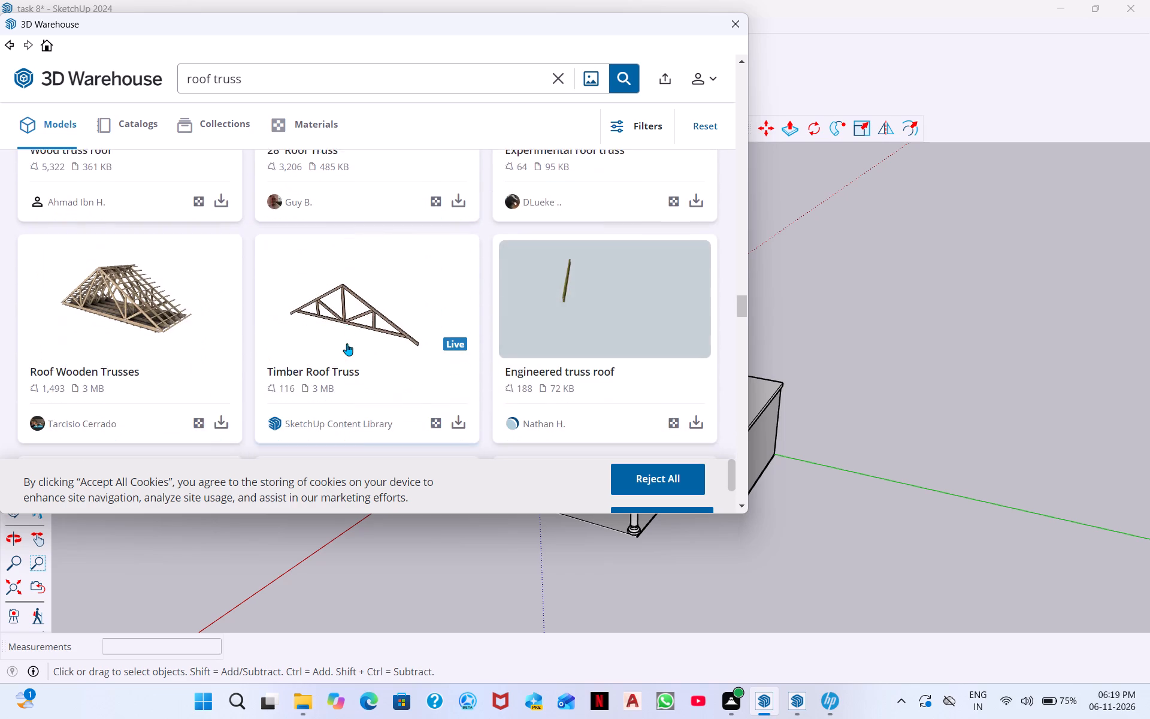
{"action": "scroll", "coordinate": [295, 343], "scroll_direction": "down", "scroll_amount": 3}
{"action": "scroll", "coordinate": [380, 322], "scroll_direction": "down", "scroll_amount": 3}
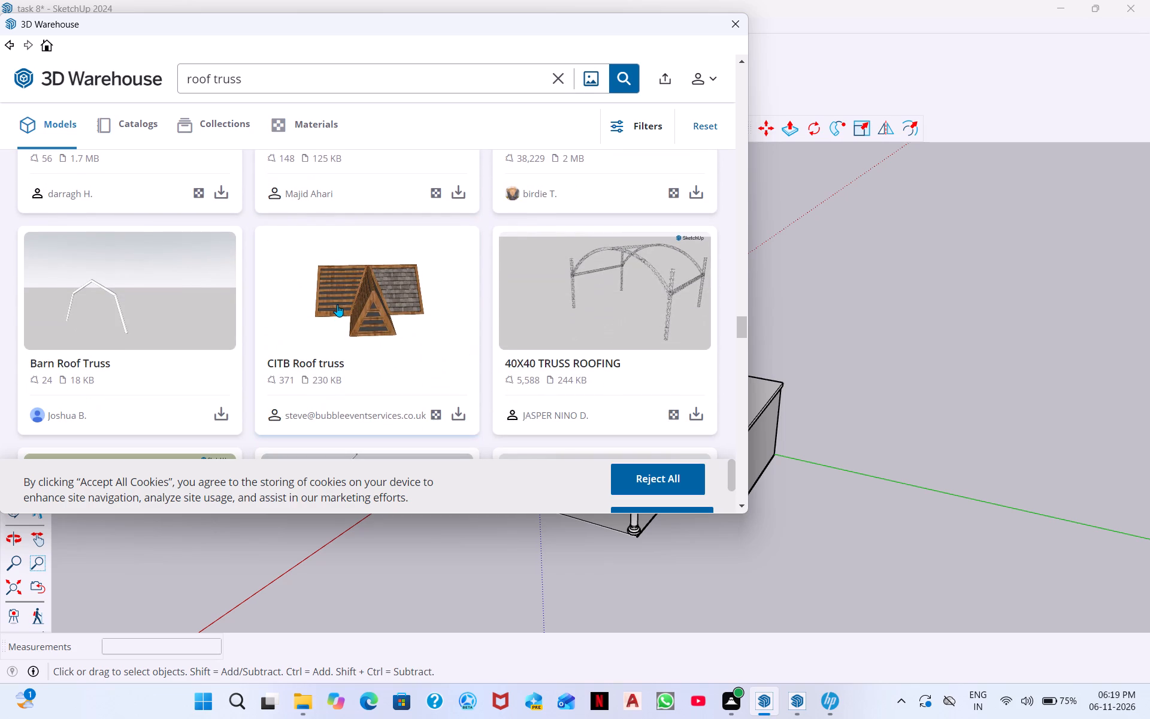
{"action": "scroll", "coordinate": [379, 316], "scroll_direction": "up", "scroll_amount": 1}
{"action": "scroll", "coordinate": [317, 374], "scroll_direction": "down", "scroll_amount": 6}
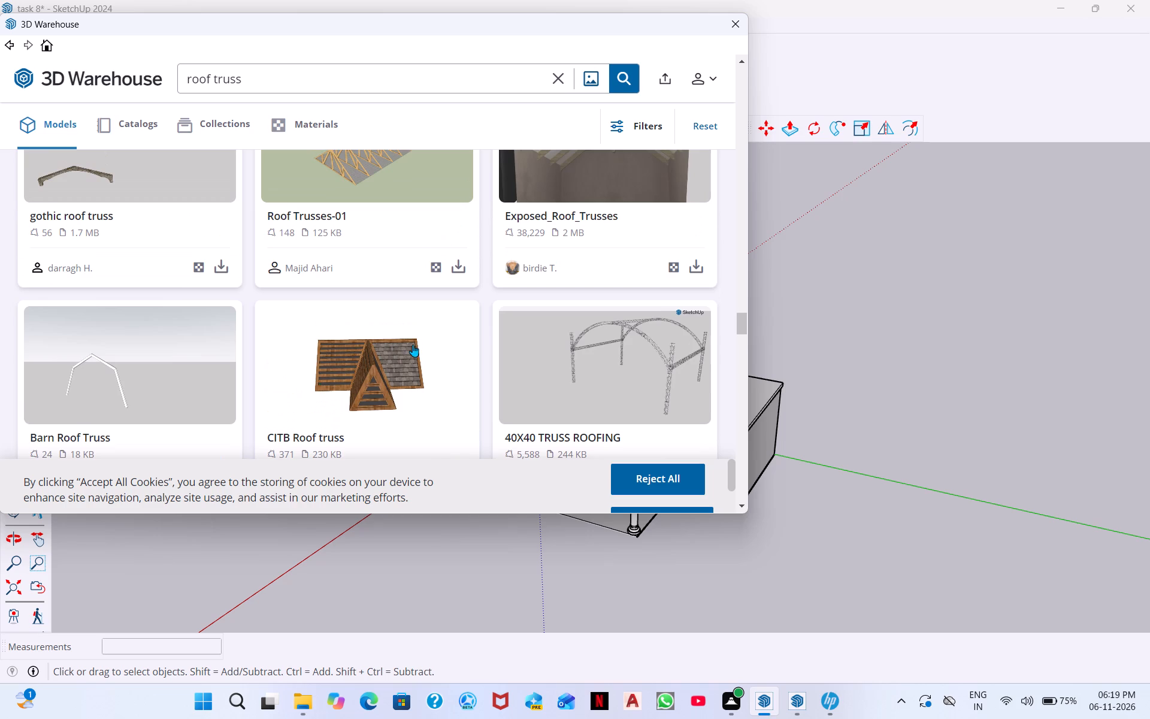
{"action": "scroll", "coordinate": [413, 345], "scroll_direction": "down", "scroll_amount": 4}
{"action": "scroll", "coordinate": [332, 335], "scroll_direction": "down", "scroll_amount": 4}
{"action": "scroll", "coordinate": [371, 377], "scroll_direction": "down", "scroll_amount": 3}
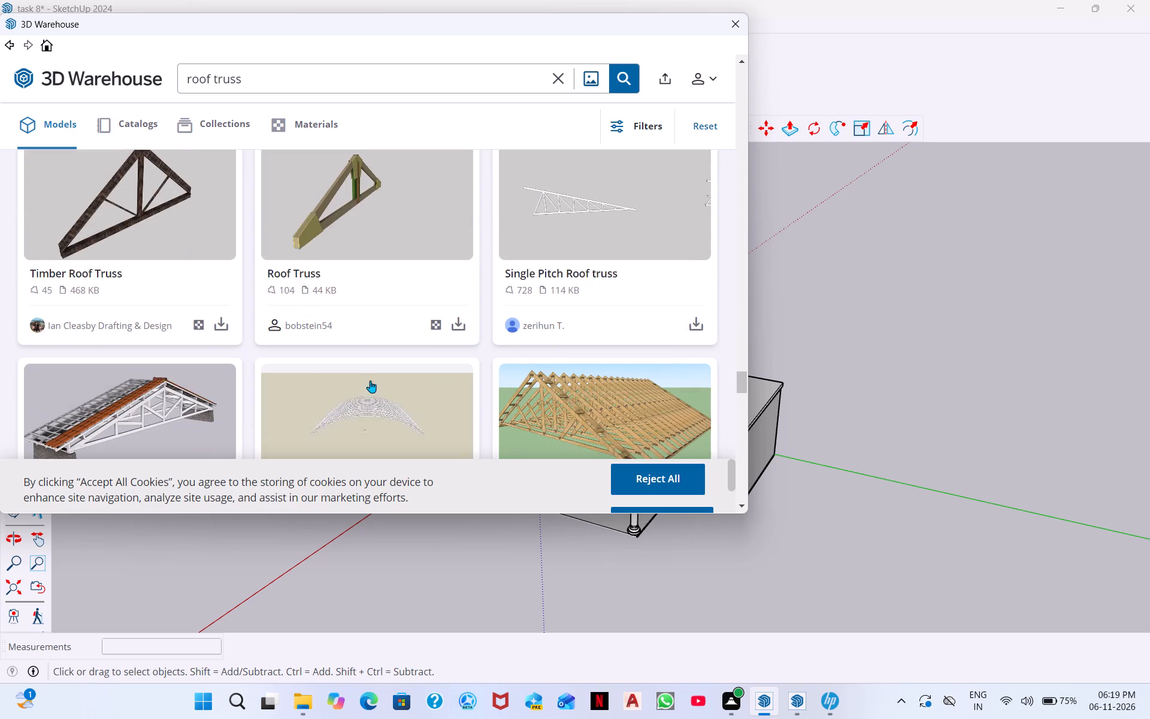
{"action": "scroll", "coordinate": [370, 380], "scroll_direction": "down", "scroll_amount": 11}
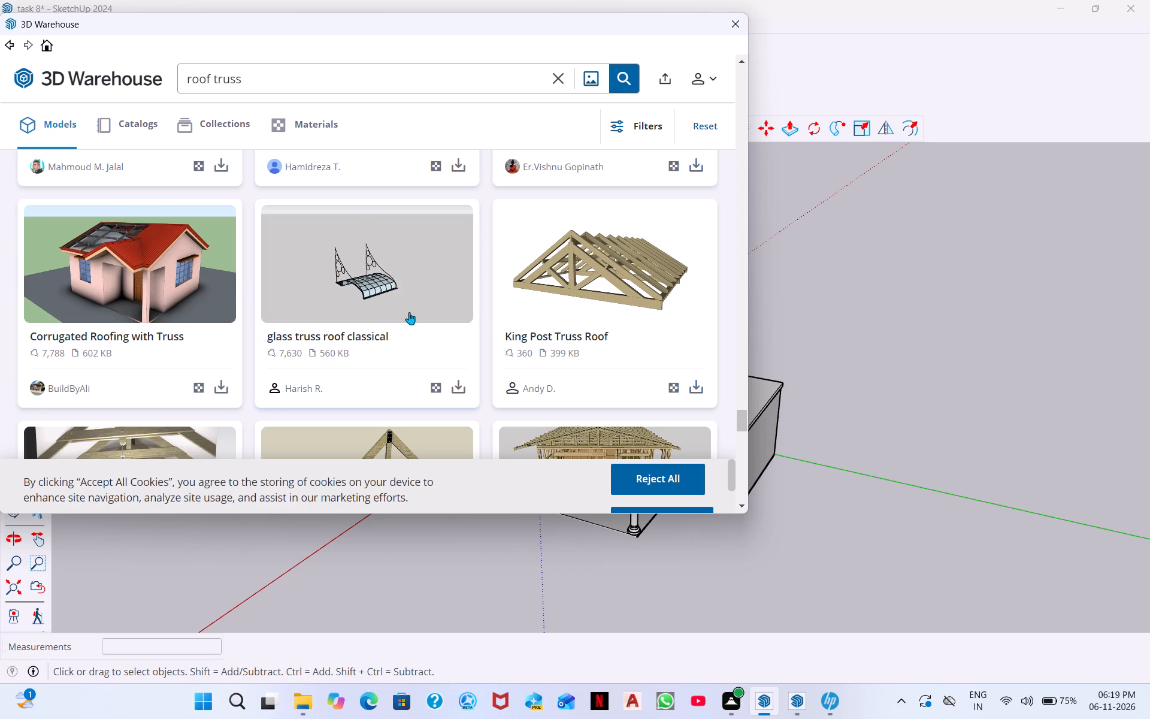
{"action": "scroll", "coordinate": [500, 357], "scroll_direction": "down", "scroll_amount": 11}
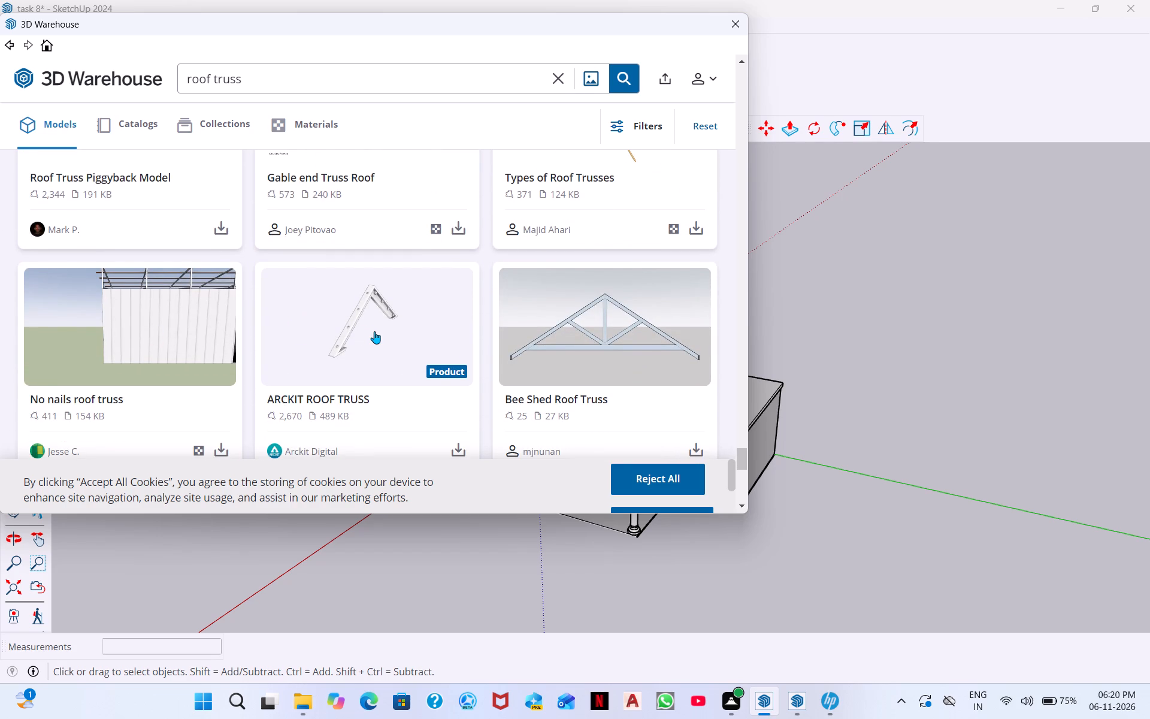
{"action": "scroll", "coordinate": [428, 330], "scroll_direction": "down", "scroll_amount": 2}
{"action": "scroll", "coordinate": [298, 300], "scroll_direction": "down", "scroll_amount": 6}
{"action": "scroll", "coordinate": [358, 324], "scroll_direction": "down", "scroll_amount": 4}
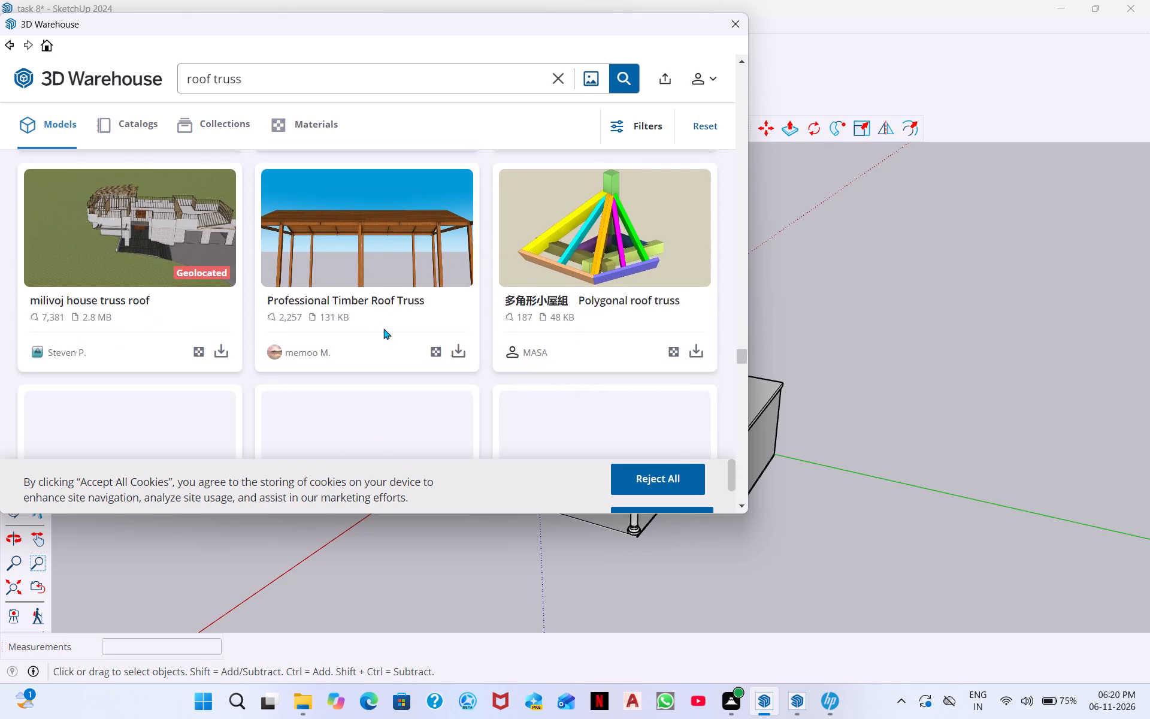
{"action": "scroll", "coordinate": [383, 328], "scroll_direction": "down", "scroll_amount": 13}
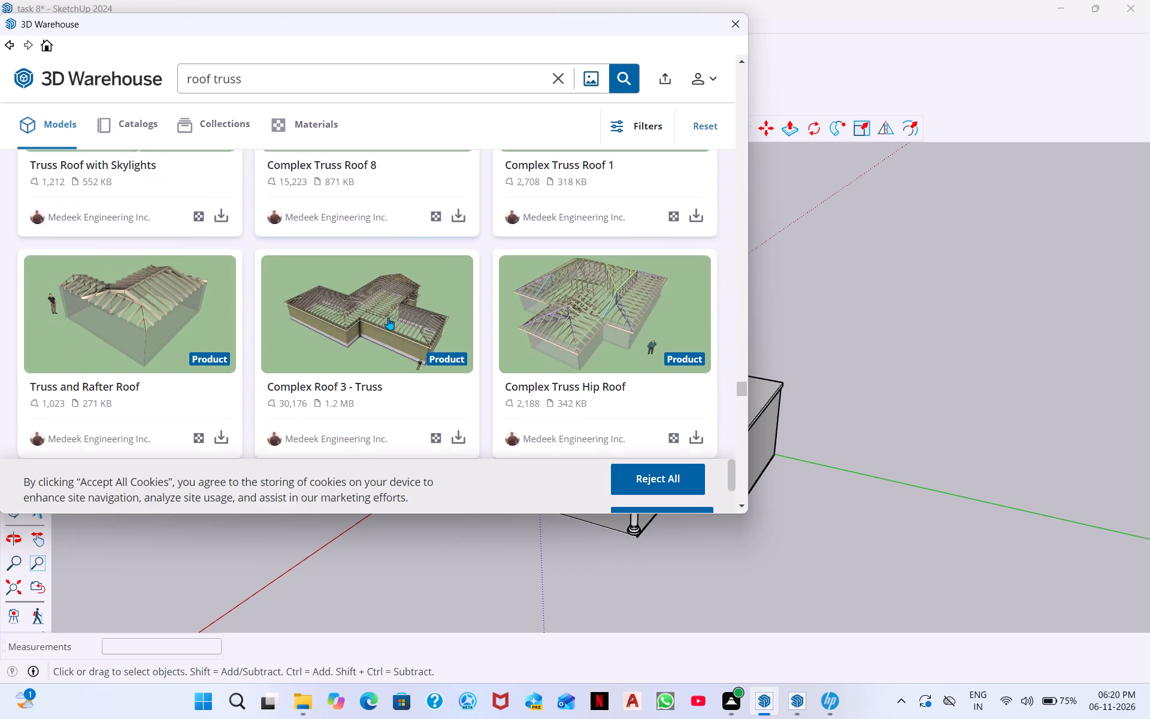
{"action": "scroll", "coordinate": [388, 318], "scroll_direction": "down", "scroll_amount": 7}
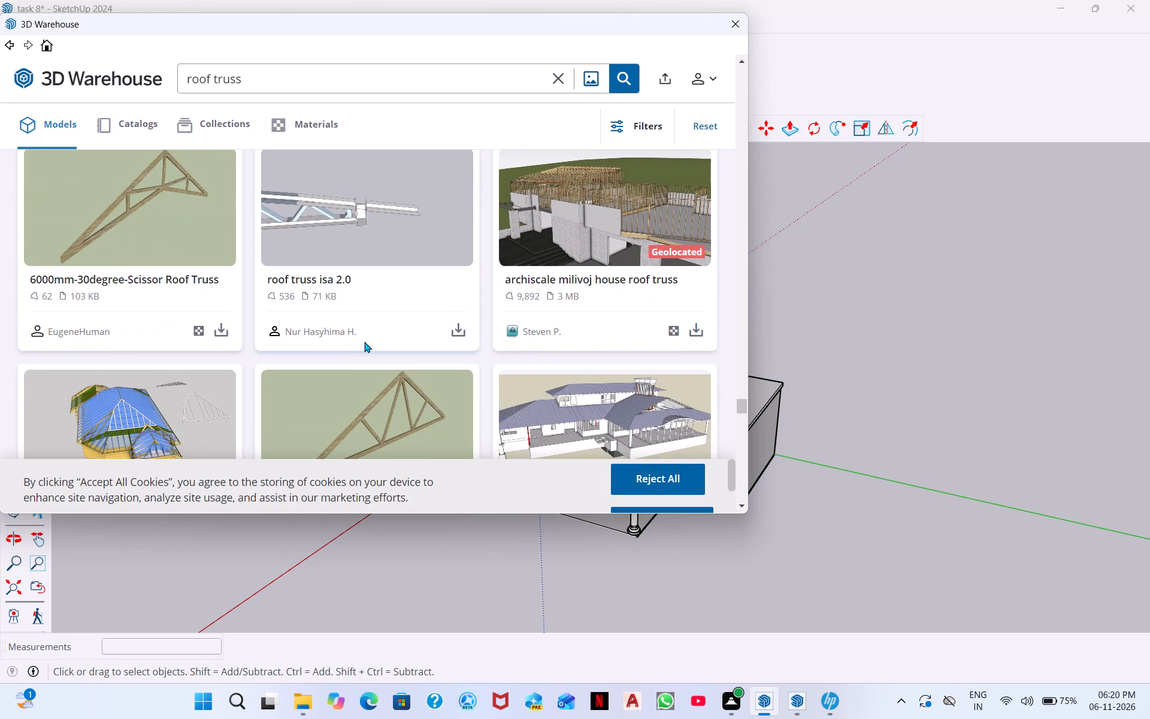
Search 3D Warehouse for "roof truss bricks" and look through the model results.
{"action": "left_click", "coordinate": [274, 81]}
{"action": "key", "text": "space"}
{"action": "type", "text": "bricks"}
{"action": "key", "text": "Return"}
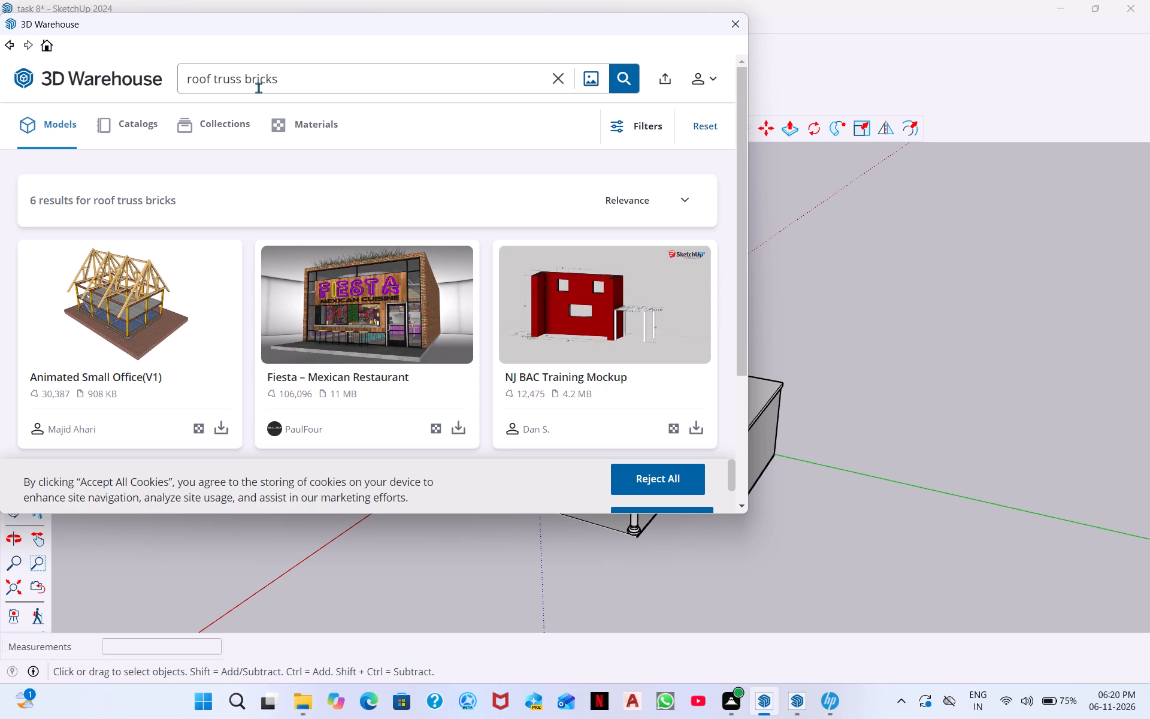
{"action": "scroll", "coordinate": [411, 299], "scroll_direction": "down", "scroll_amount": 7}
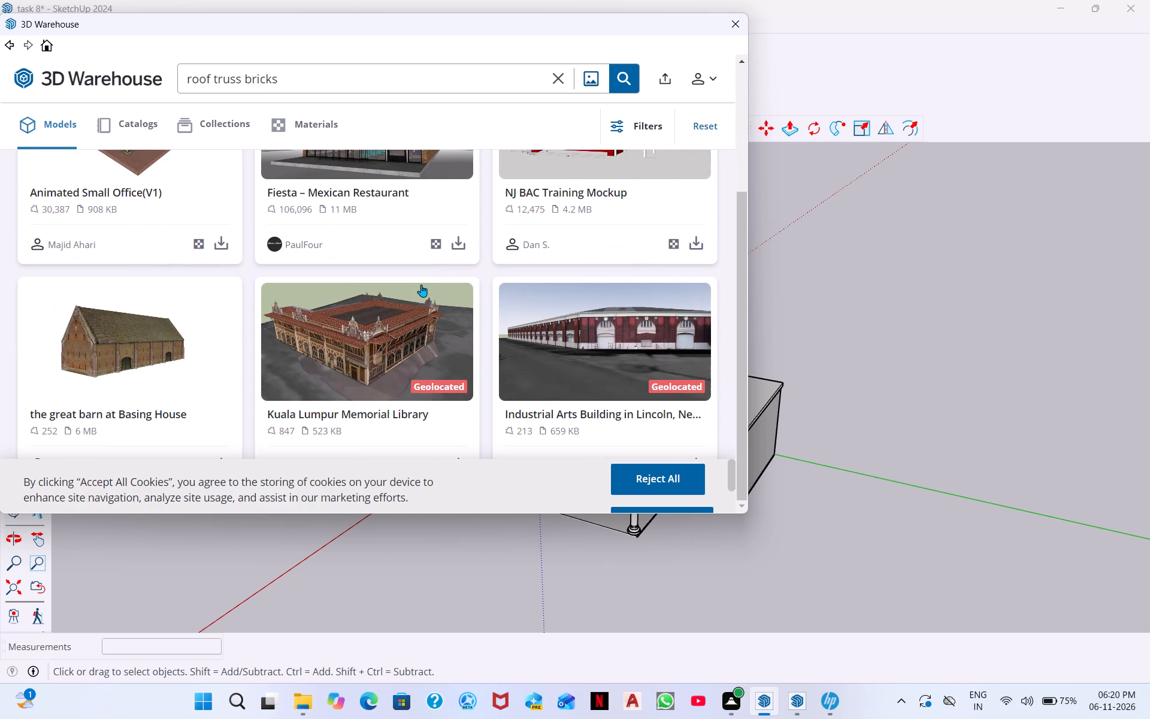
{"action": "scroll", "coordinate": [420, 288], "scroll_direction": "down", "scroll_amount": 2}
{"action": "scroll", "coordinate": [213, 421], "scroll_direction": "down", "scroll_amount": 6}
{"action": "scroll", "coordinate": [494, 357], "scroll_direction": "down", "scroll_amount": 16}
{"action": "scroll", "coordinate": [742, 310], "scroll_direction": "up", "scroll_amount": 5}
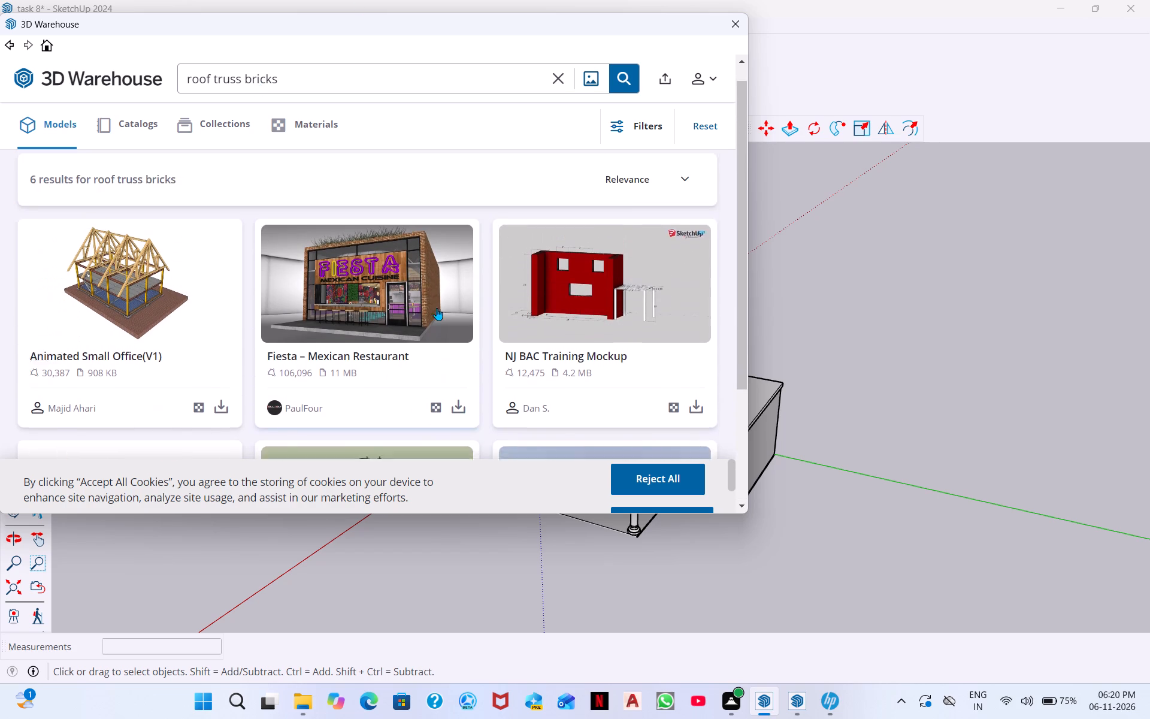
{"action": "scroll", "coordinate": [437, 308], "scroll_direction": "up", "scroll_amount": 6}
Check the materials, collections and catalogs for the "roof truss bricks" search, and return to the models.
{"action": "left_click", "coordinate": [328, 130]}
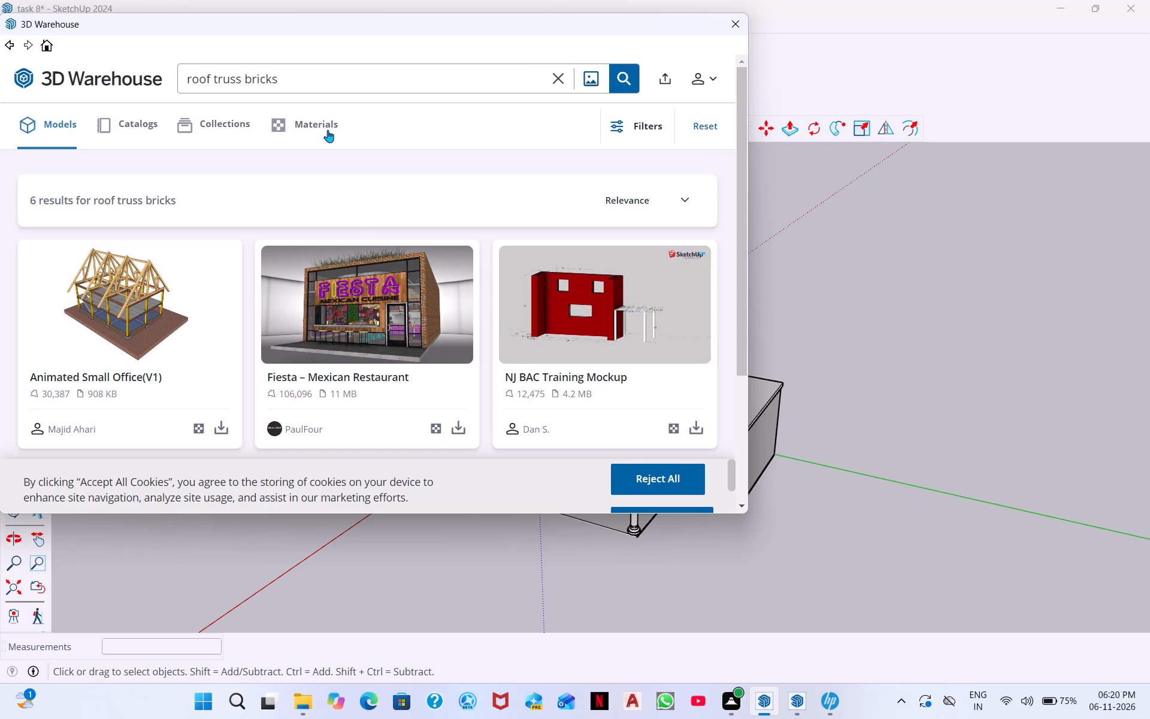
{"action": "scroll", "coordinate": [356, 254], "scroll_direction": "down", "scroll_amount": 10}
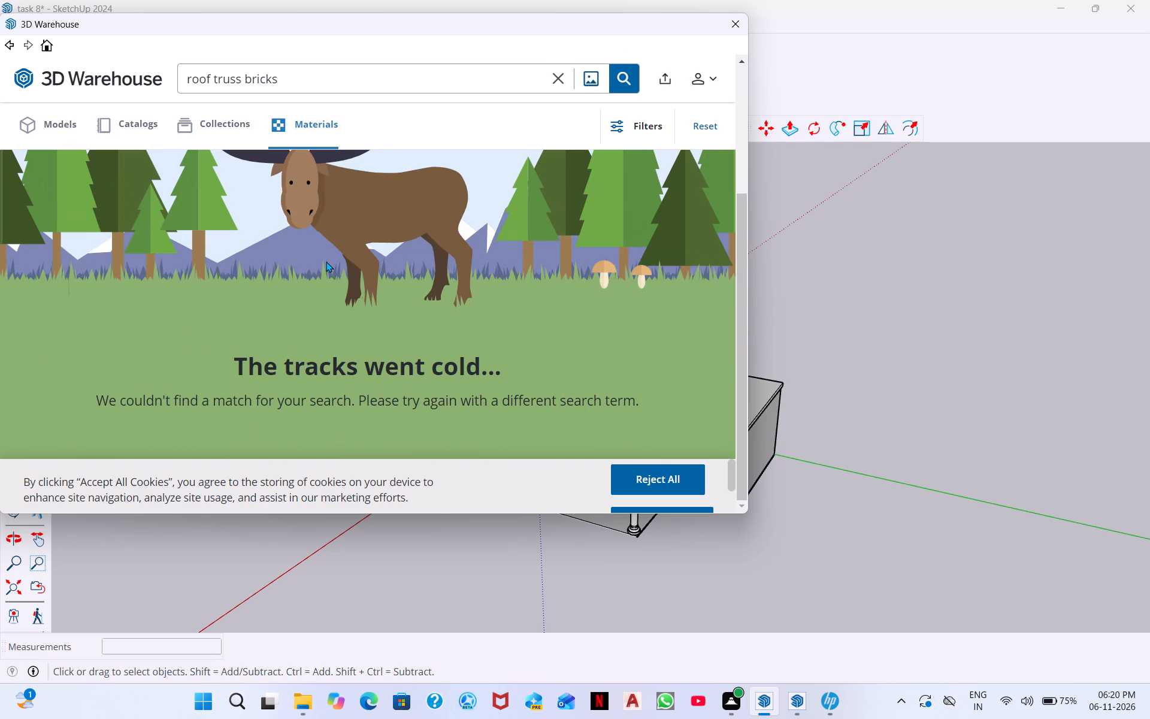
{"action": "left_click", "coordinate": [229, 119]}
{"action": "left_click", "coordinate": [229, 119]}
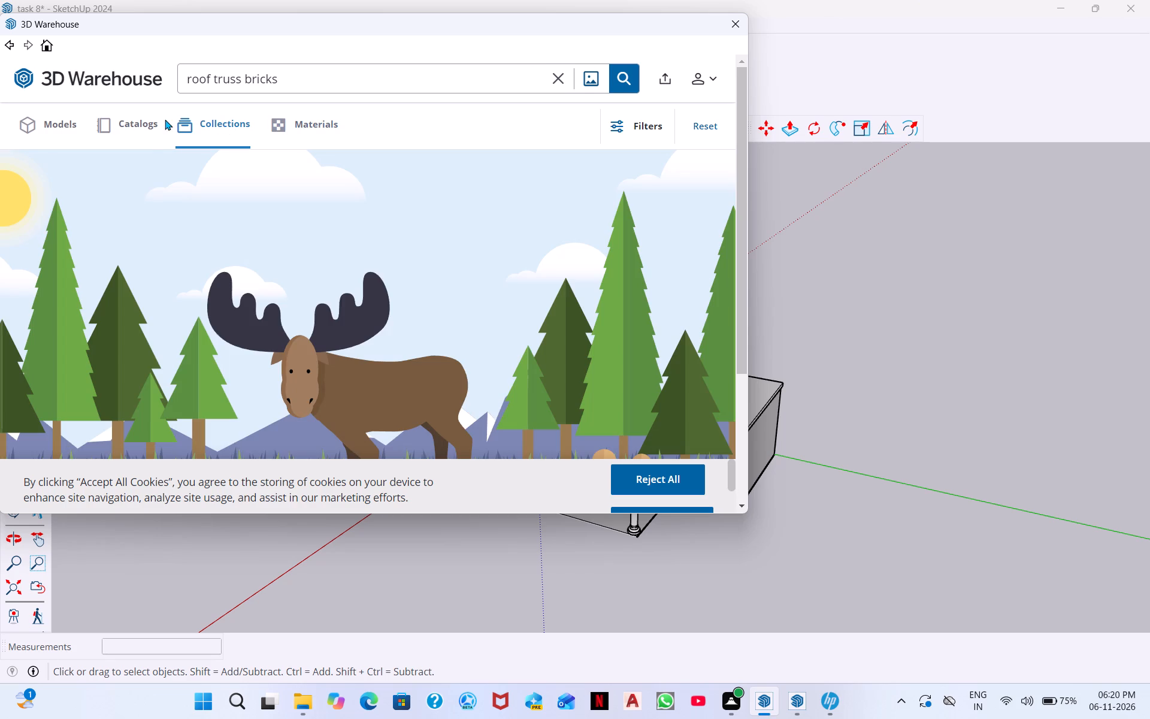
{"action": "left_click", "coordinate": [146, 132]}
{"action": "left_click", "coordinate": [74, 120]}
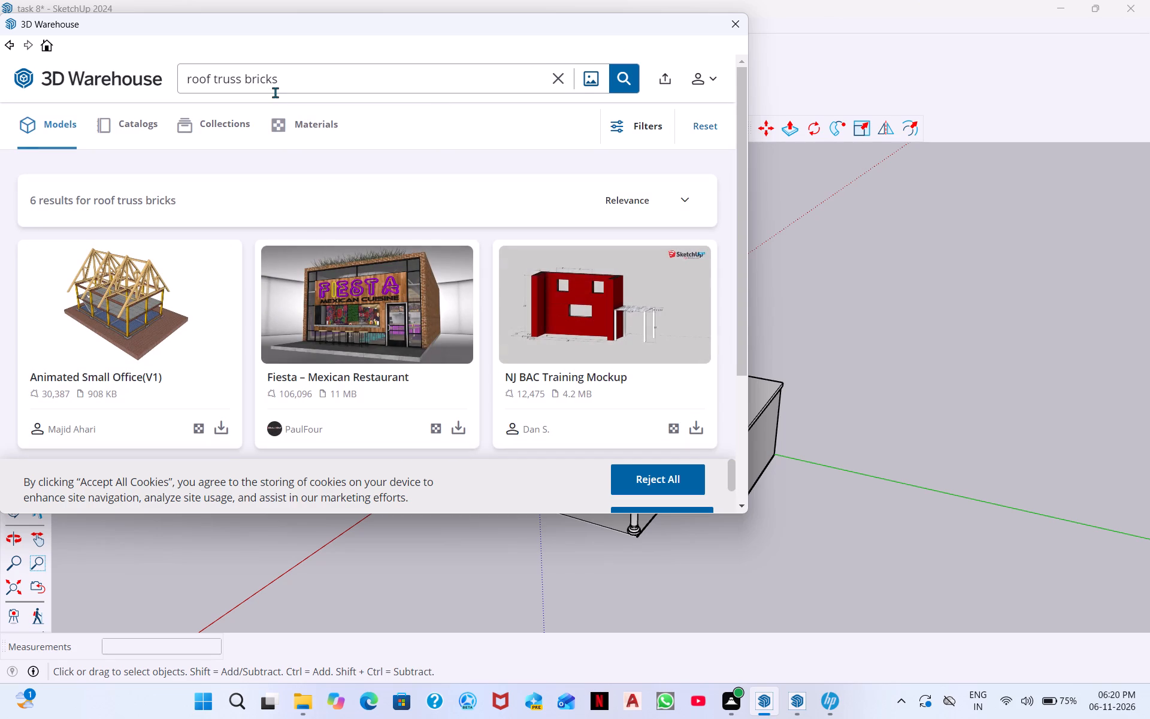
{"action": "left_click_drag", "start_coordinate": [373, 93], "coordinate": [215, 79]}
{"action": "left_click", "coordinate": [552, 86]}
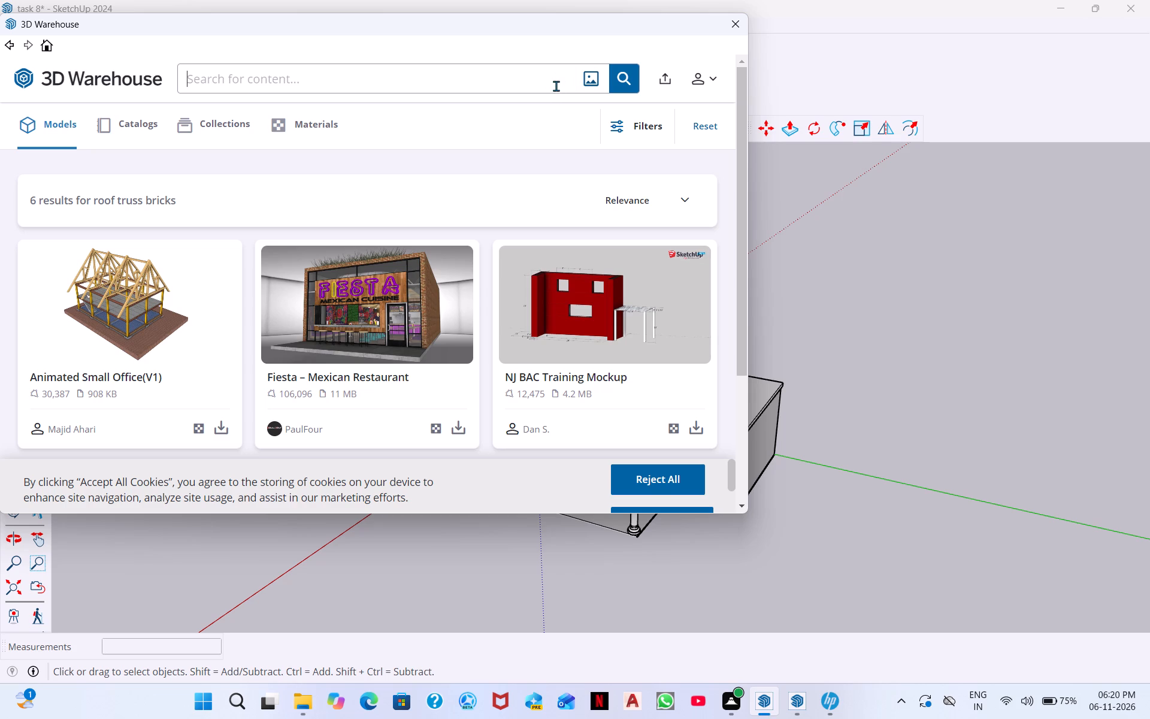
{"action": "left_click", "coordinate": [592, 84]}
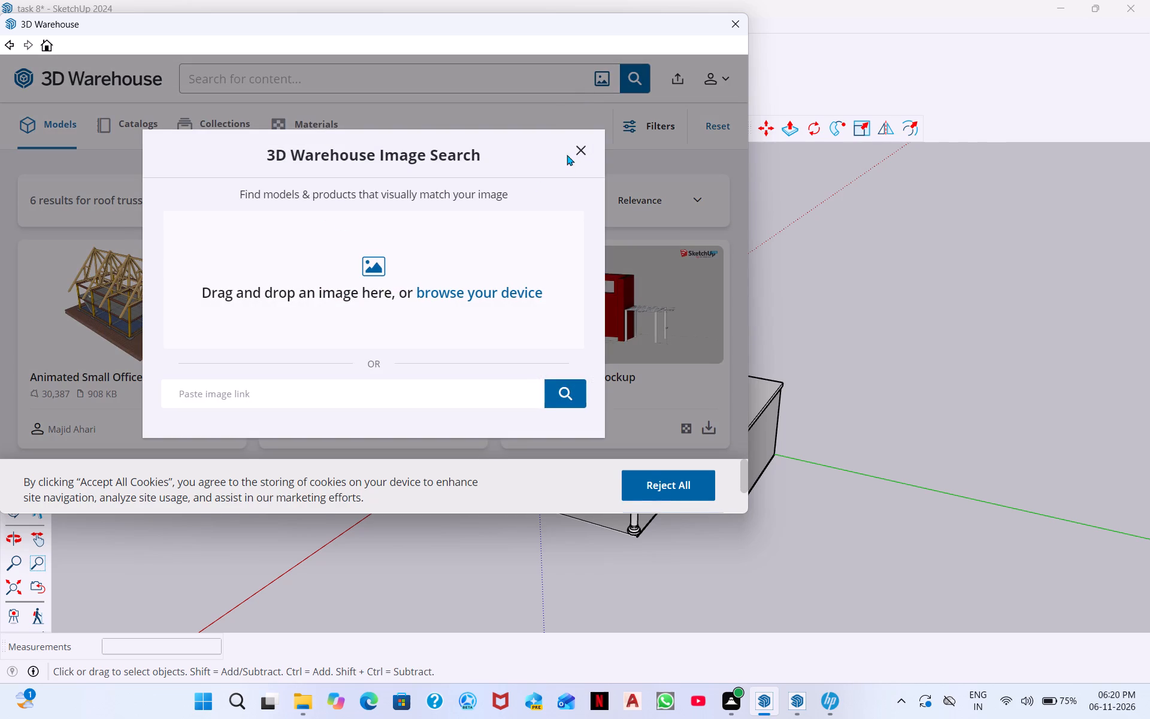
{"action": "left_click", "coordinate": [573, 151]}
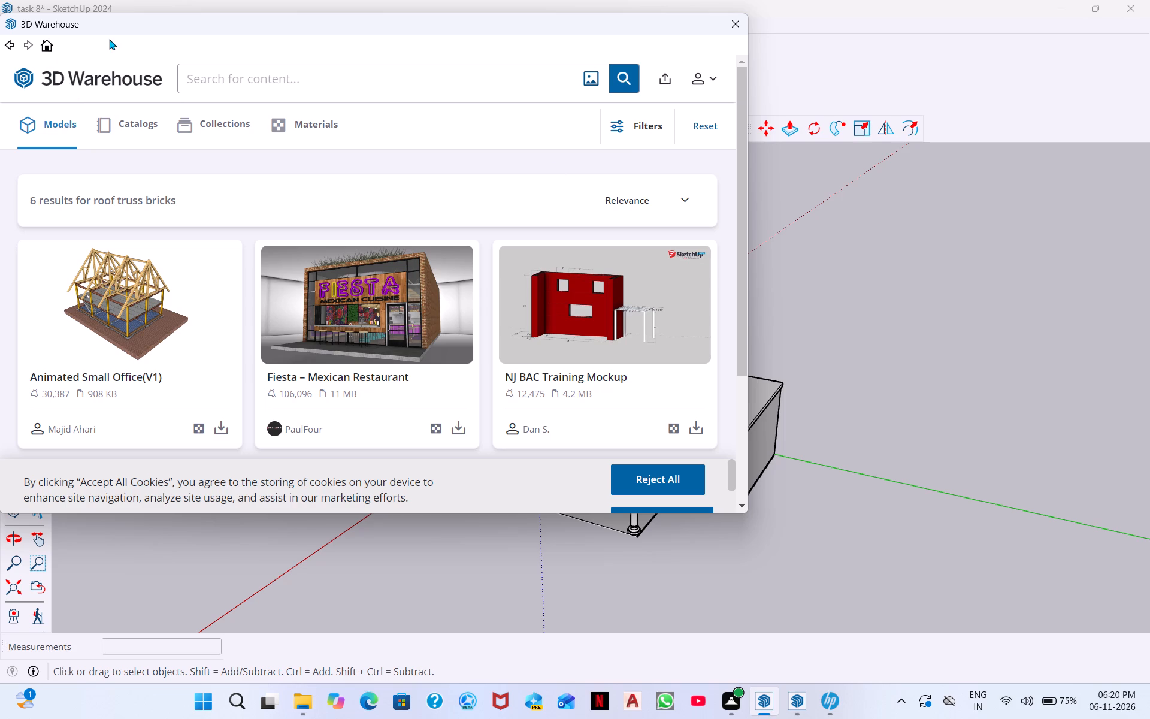
Browse the 3D Warehouse home page, examining its featured content, photoreal materials, brand catalogs and recommended architecture models.
{"action": "double_click", "coordinate": [52, 44]}
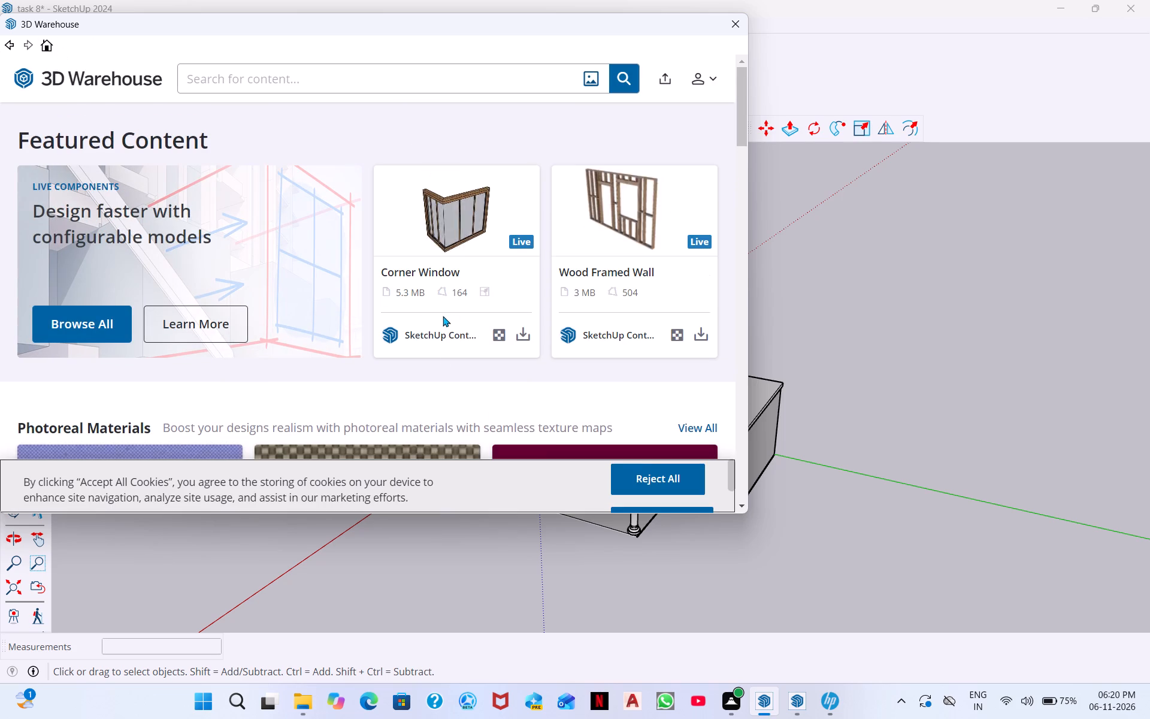
{"action": "scroll", "coordinate": [443, 316], "scroll_direction": "down", "scroll_amount": 4}
{"action": "scroll", "coordinate": [368, 254], "scroll_direction": "down", "scroll_amount": 3}
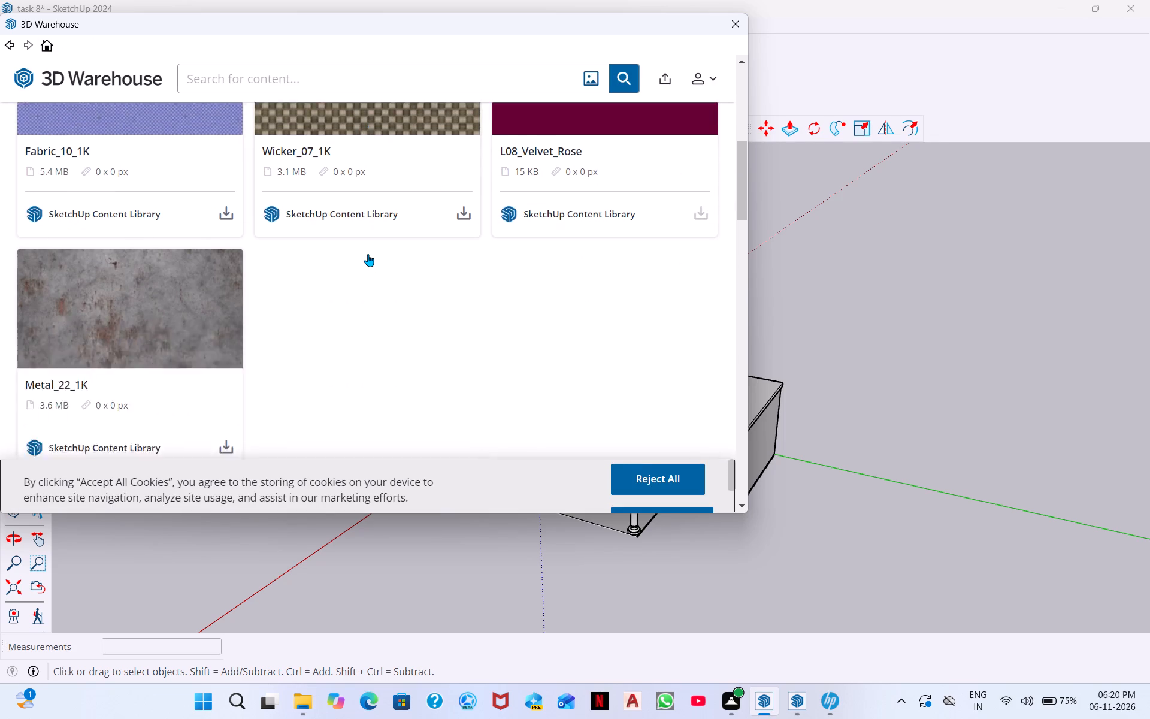
{"action": "scroll", "coordinate": [368, 254], "scroll_direction": "down", "scroll_amount": 5}
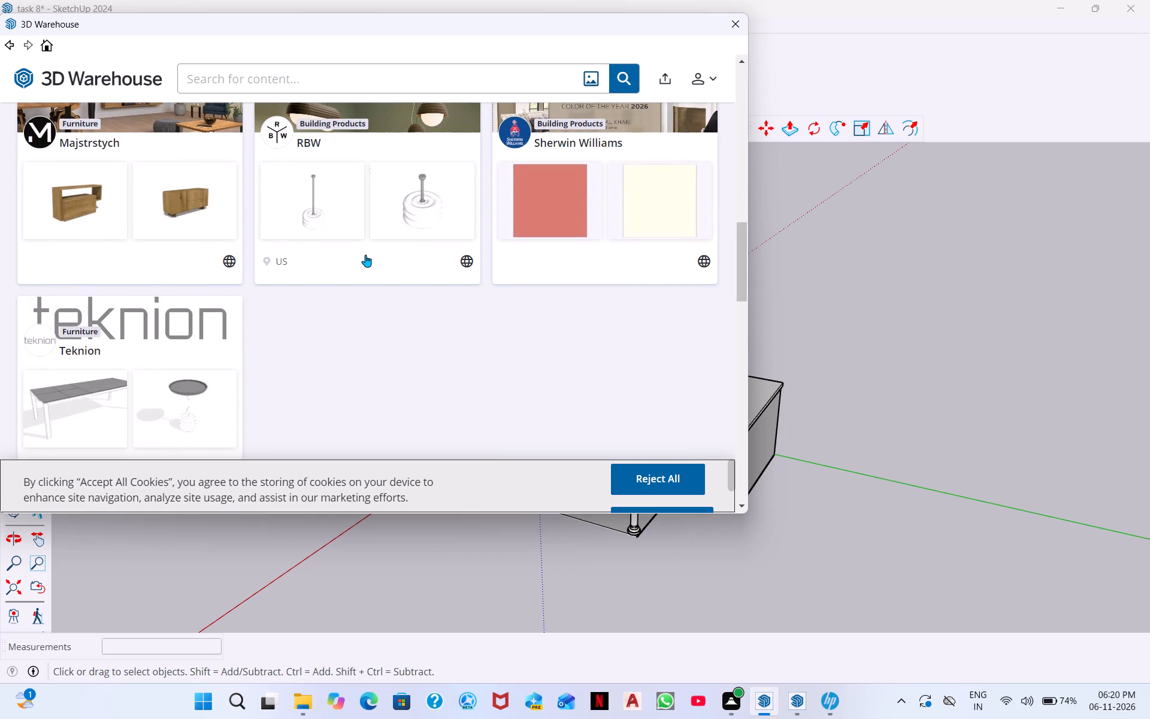
{"action": "scroll", "coordinate": [365, 255], "scroll_direction": "up", "scroll_amount": 1}
{"action": "scroll", "coordinate": [365, 255], "scroll_direction": "down", "scroll_amount": 10}
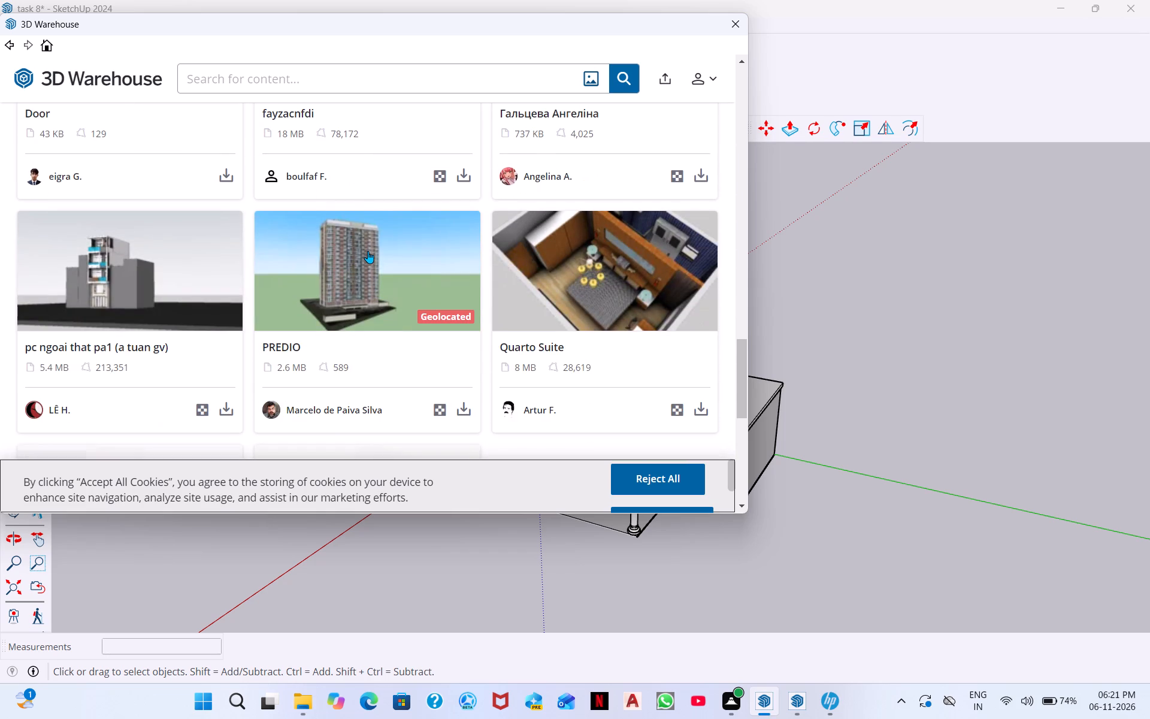
{"action": "scroll", "coordinate": [368, 251], "scroll_direction": "down", "scroll_amount": 7}
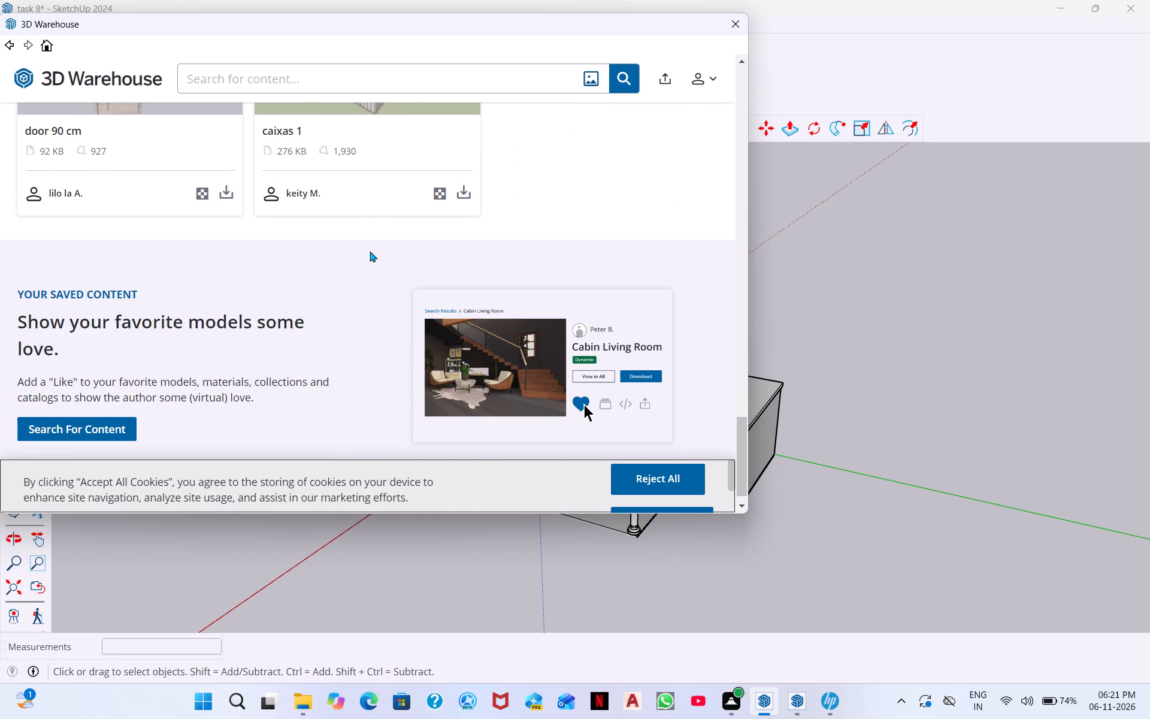
{"action": "scroll", "coordinate": [370, 251], "scroll_direction": "down", "scroll_amount": 14}
{"action": "scroll", "coordinate": [411, 171], "scroll_direction": "down", "scroll_amount": 3}
{"action": "scroll", "coordinate": [403, 171], "scroll_direction": "up", "scroll_amount": 10}
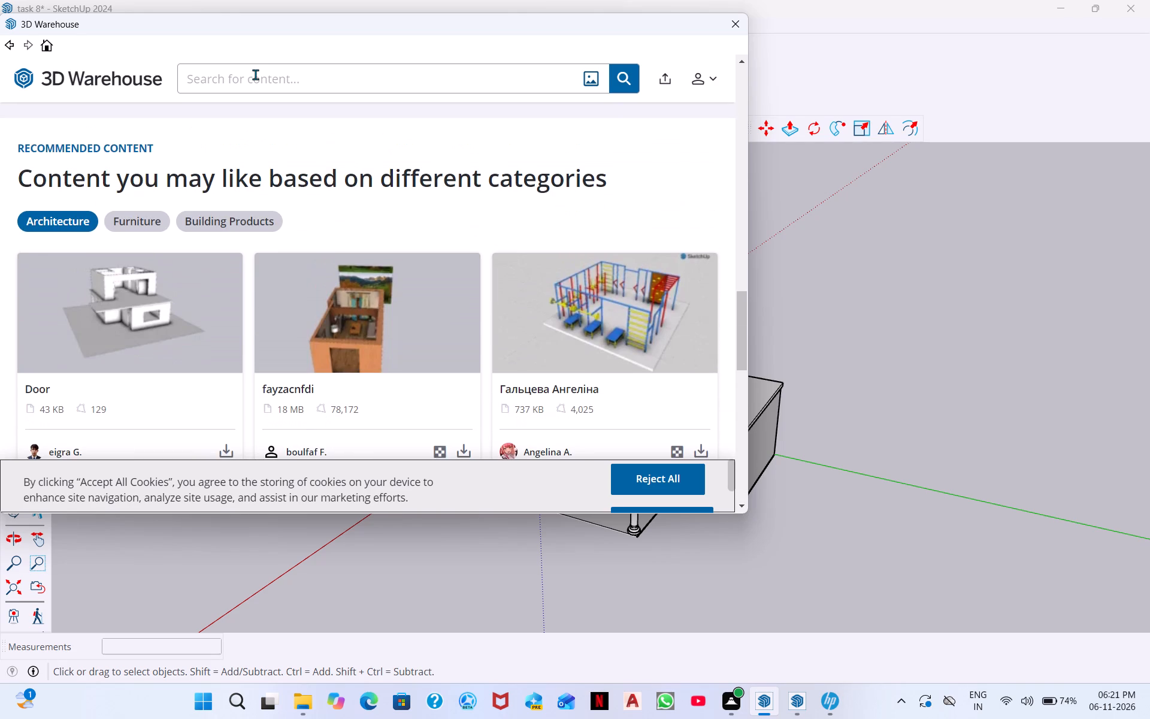
{"action": "left_click", "coordinate": [255, 74]}
{"action": "scroll", "coordinate": [309, 252], "scroll_direction": "up", "scroll_amount": 6}
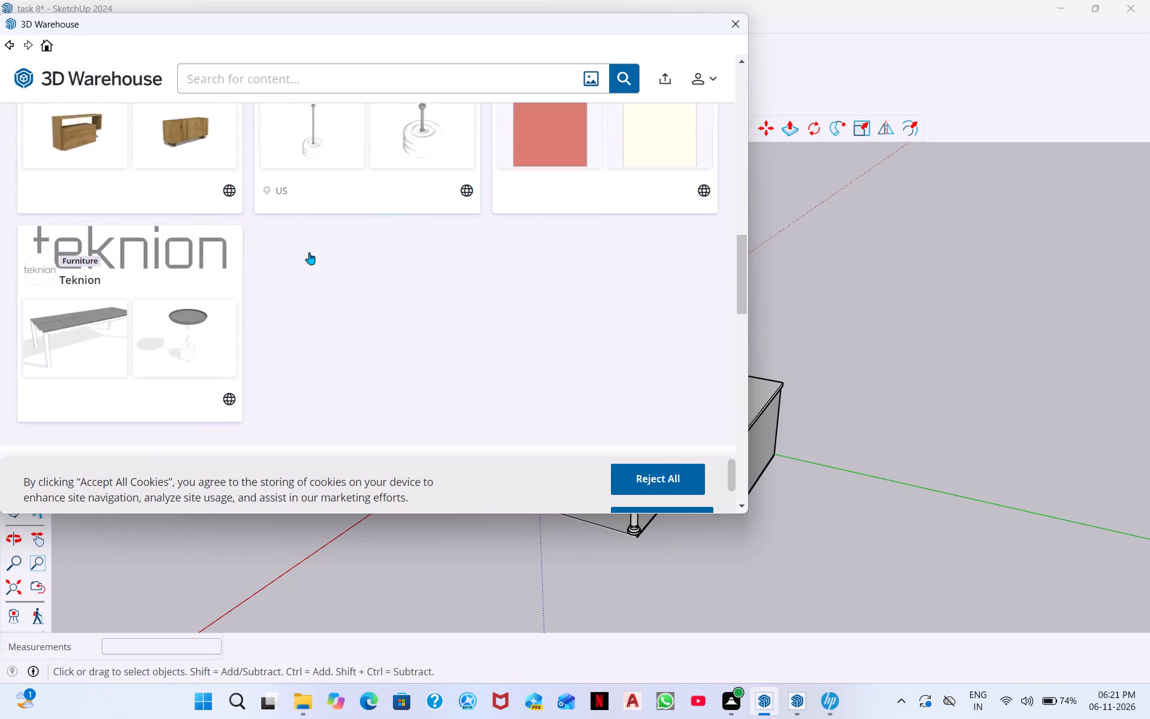
{"action": "scroll", "coordinate": [309, 252], "scroll_direction": "up", "scroll_amount": 2}
{"action": "scroll", "coordinate": [217, 291], "scroll_direction": "up", "scroll_amount": 5}
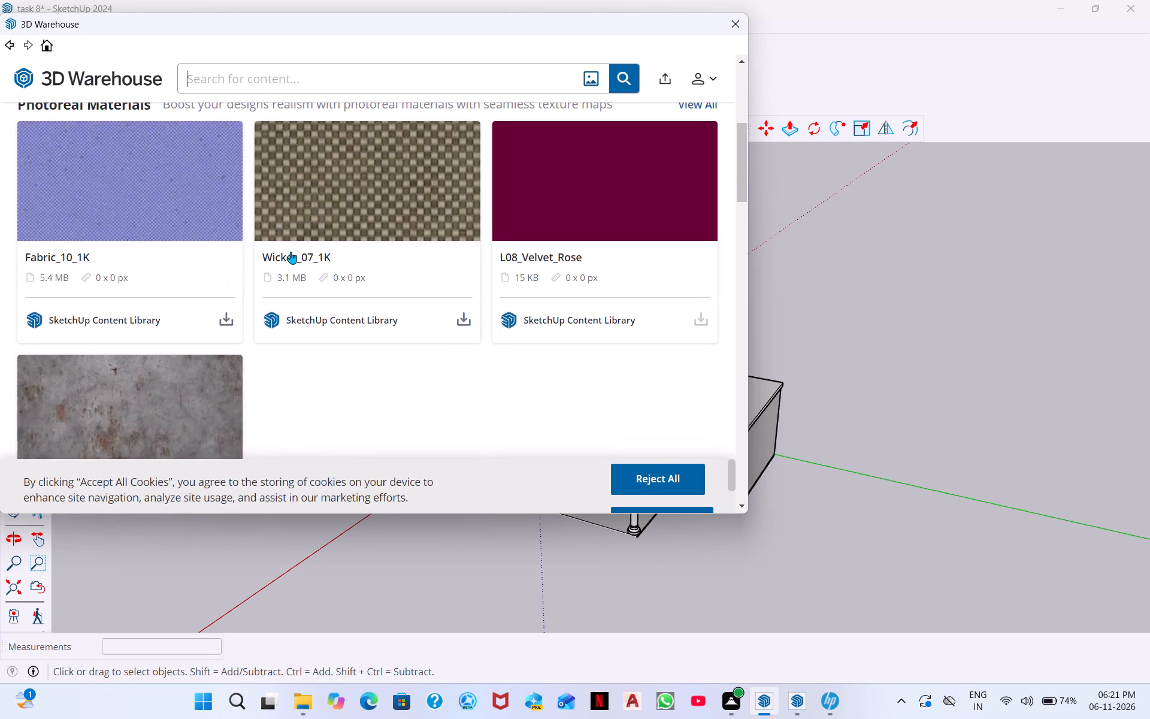
Open the Wicker_07_1K photoreal material in 3D Warehouse and download it into the model.
{"action": "scroll", "coordinate": [307, 280], "scroll_direction": "up", "scroll_amount": 3}
{"action": "scroll", "coordinate": [362, 355], "scroll_direction": "down", "scroll_amount": 4}
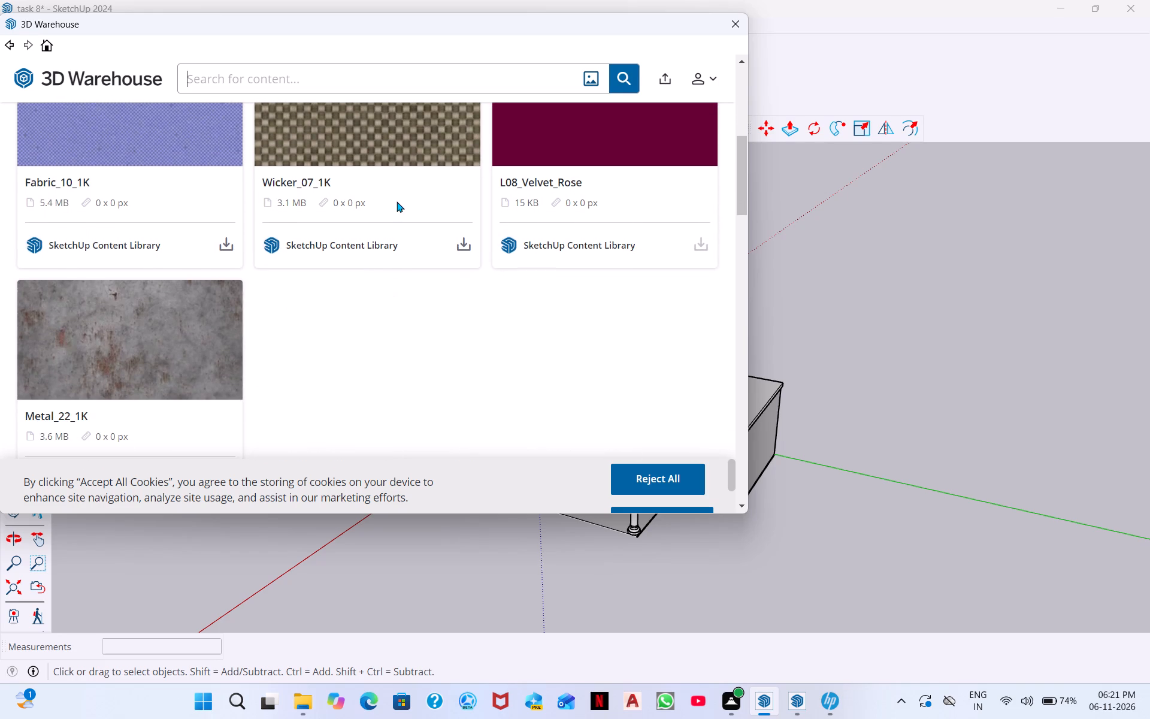
{"action": "double_click", "coordinate": [365, 170]}
{"action": "double_click", "coordinate": [377, 158]}
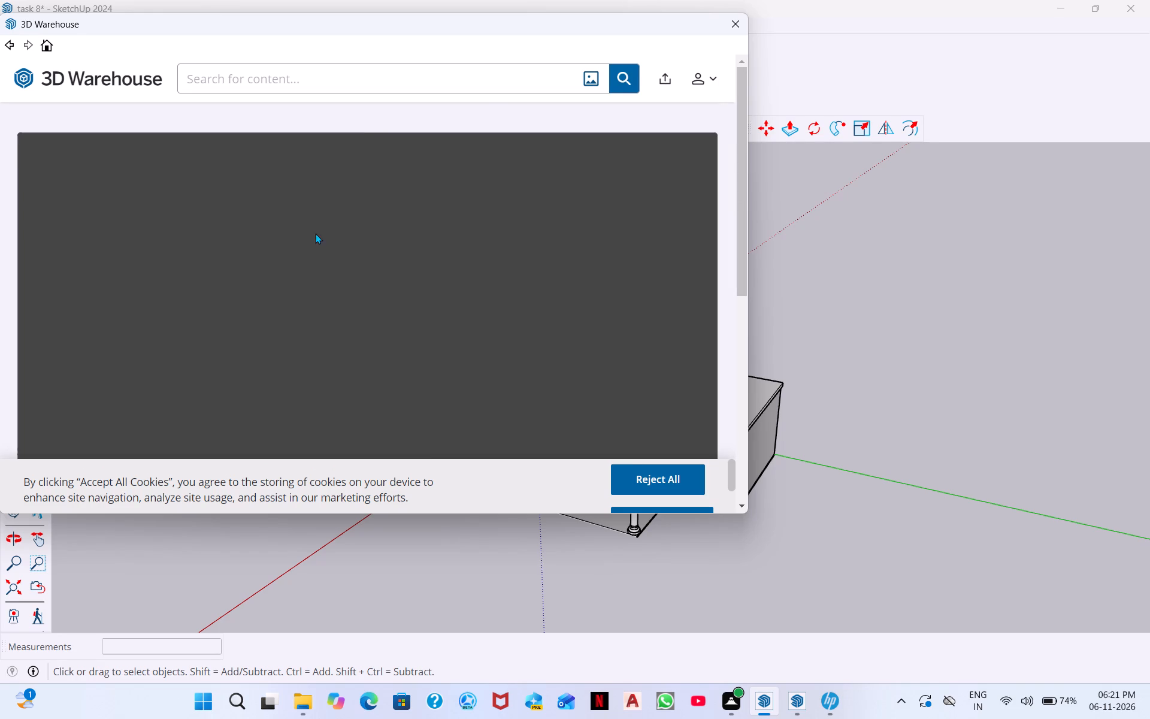
{"action": "scroll", "coordinate": [346, 276], "scroll_direction": "down", "scroll_amount": 18}
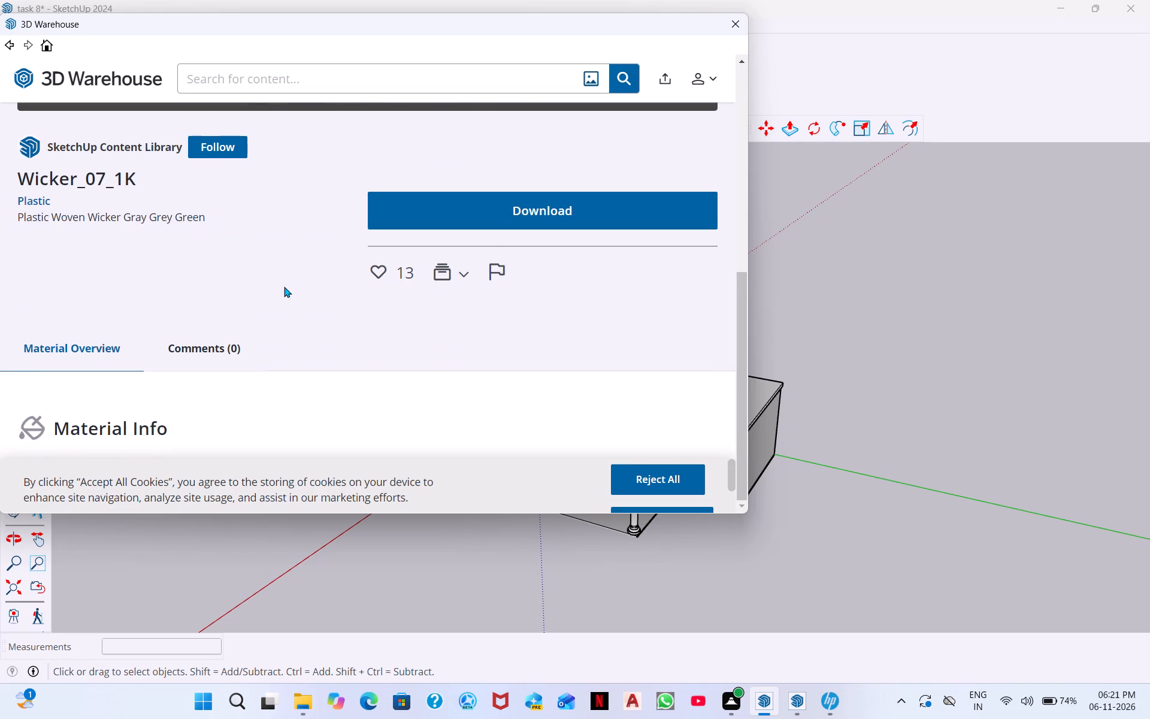
{"action": "scroll", "coordinate": [284, 286], "scroll_direction": "down", "scroll_amount": 4}
{"action": "scroll", "coordinate": [146, 342], "scroll_direction": "down", "scroll_amount": 4}
{"action": "left_click", "coordinate": [498, 81]}
{"action": "scroll", "coordinate": [358, 254], "scroll_direction": "down", "scroll_amount": 2}
{"action": "scroll", "coordinate": [427, 256], "scroll_direction": "up", "scroll_amount": 10}
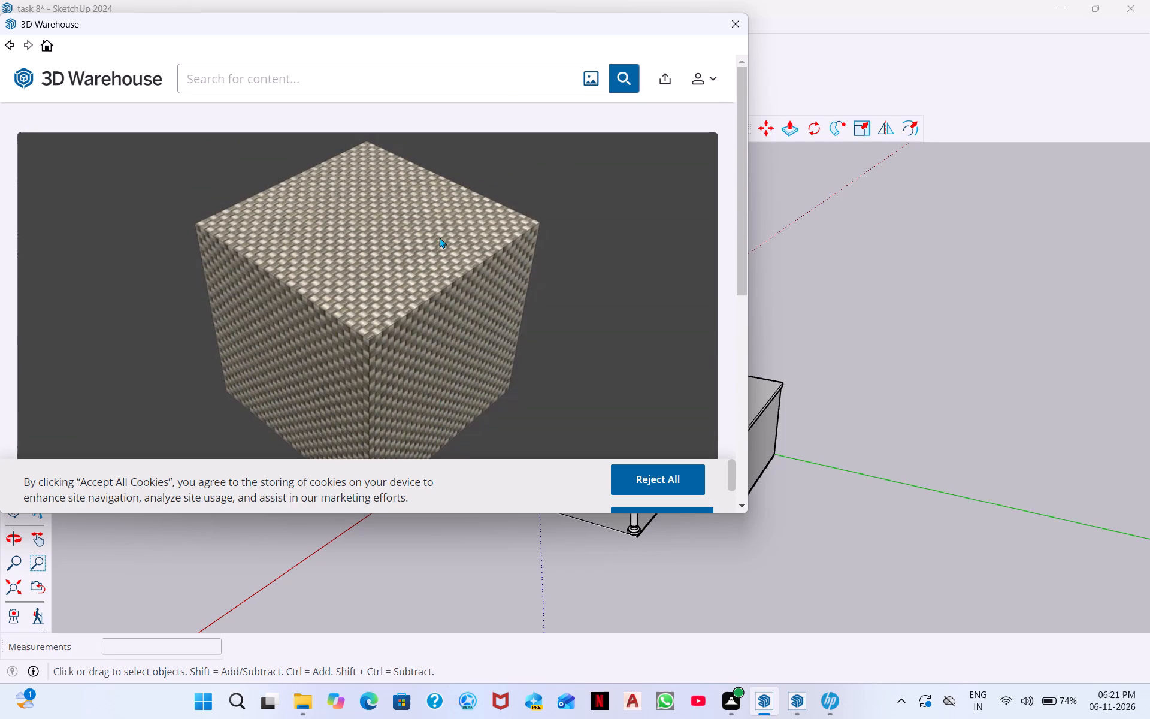
{"action": "scroll", "coordinate": [439, 237], "scroll_direction": "up", "scroll_amount": 3}
{"action": "scroll", "coordinate": [439, 237], "scroll_direction": "down", "scroll_amount": 7}
{"action": "left_click", "coordinate": [537, 209]}
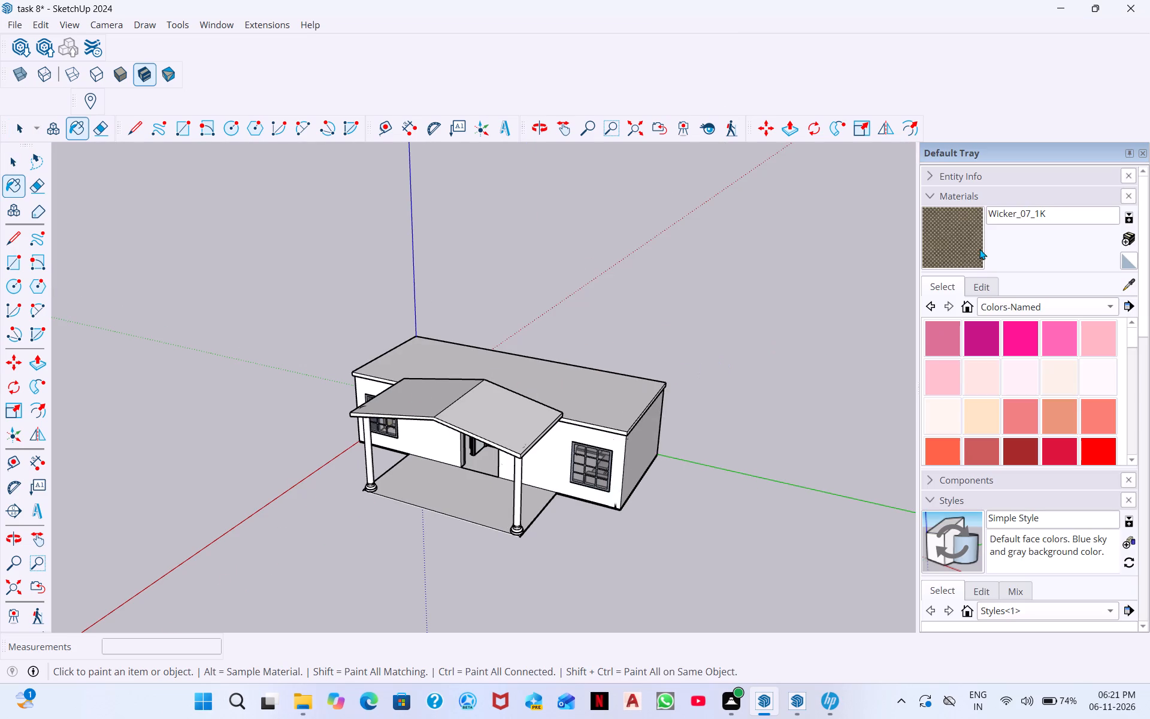
Paint both sloping top faces of the porch's gabled roof with the Wicker_07_1K material.
{"action": "left_click", "coordinate": [977, 242]}
{"action": "left_click", "coordinate": [480, 422]}
{"action": "left_click", "coordinate": [435, 402]}
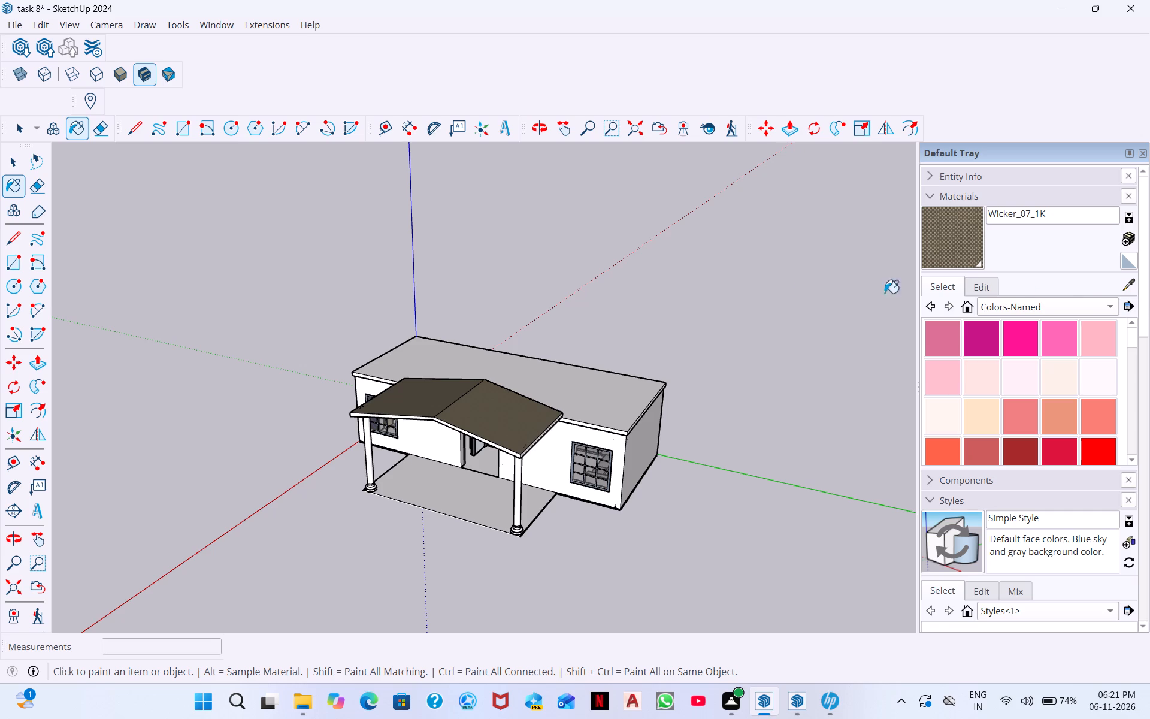
Paint the front gable edges and both side edges of the porch roof with Wicker_07_1K.
{"action": "middle_click_drag", "start_coordinate": [515, 443], "coordinate": [534, 313]}
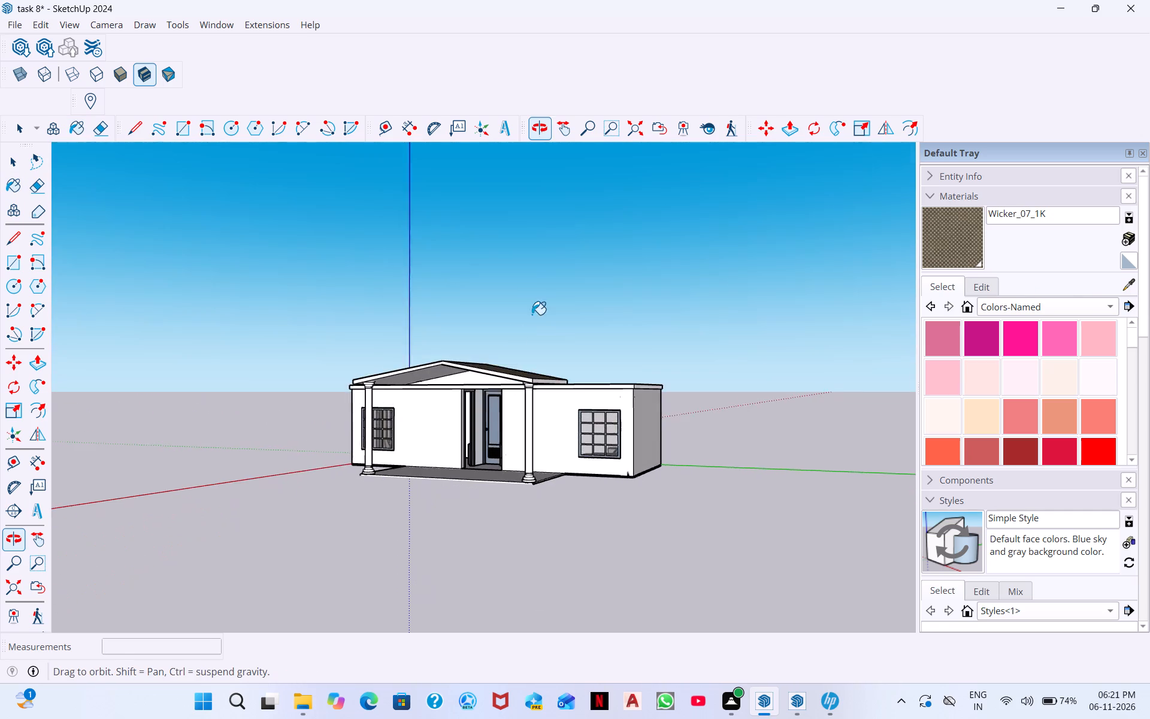
{"action": "scroll", "coordinate": [447, 400], "scroll_direction": "up", "scroll_amount": 3}
{"action": "scroll", "coordinate": [574, 392], "scroll_direction": "up", "scroll_amount": 9}
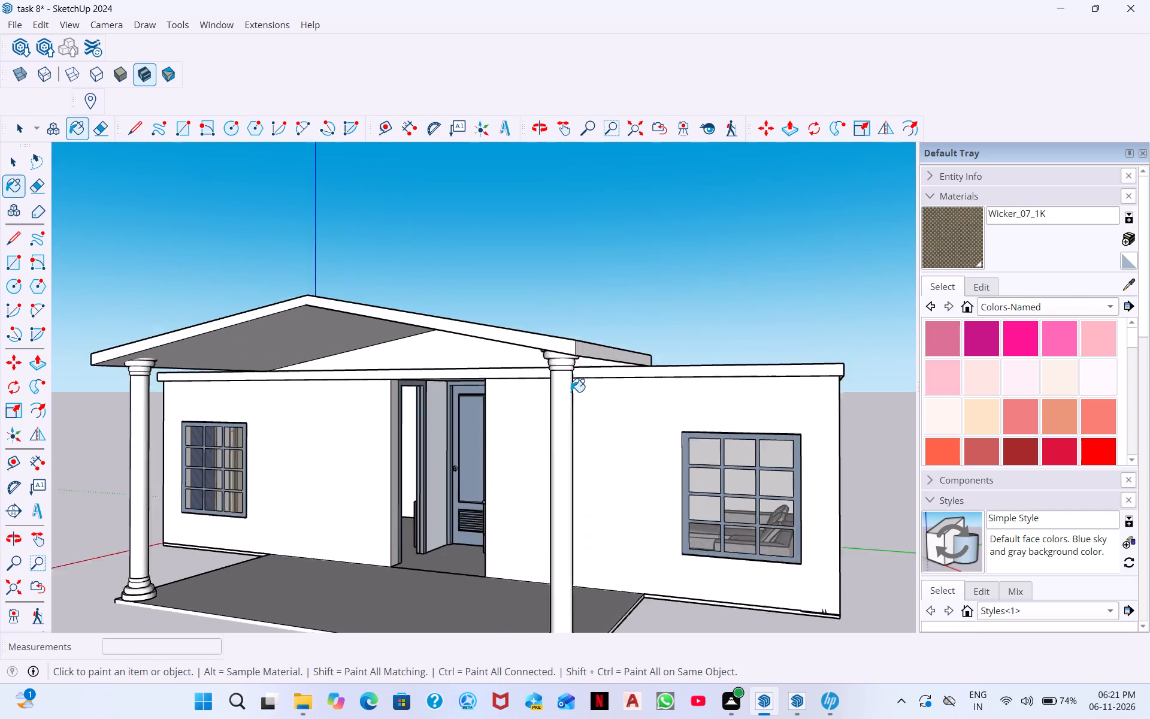
{"action": "left_click", "coordinate": [613, 348]}
{"action": "left_click", "coordinate": [550, 339]}
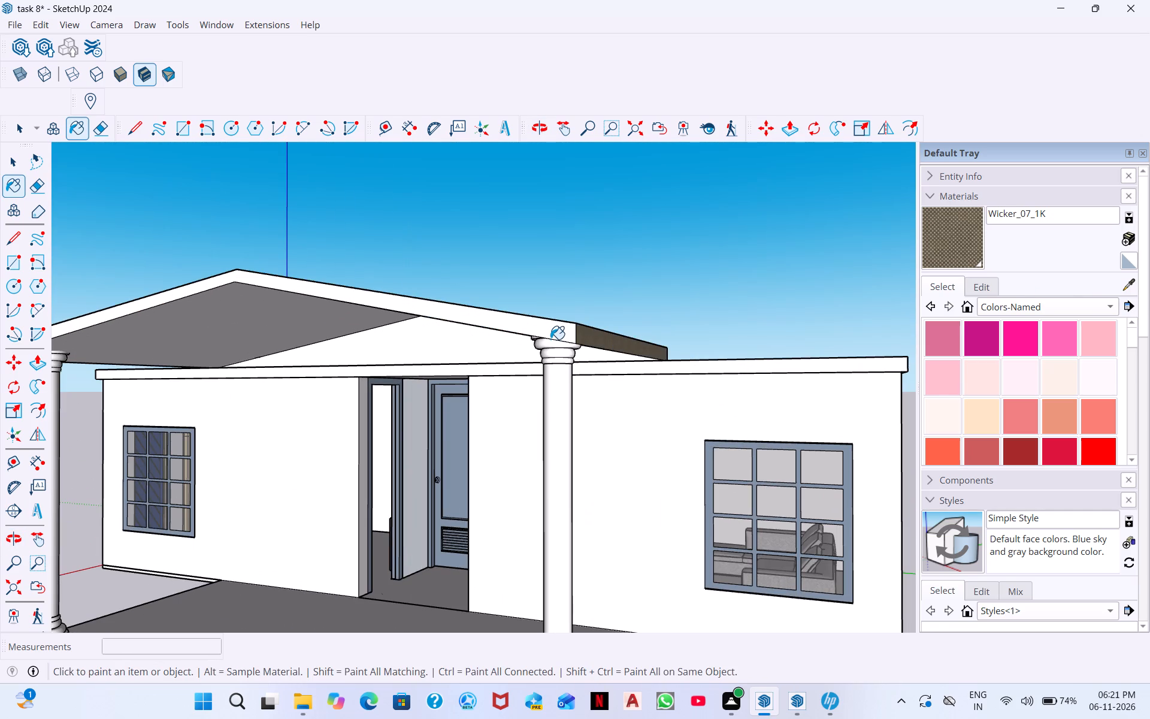
{"action": "left_click", "coordinate": [462, 316]}
{"action": "scroll", "coordinate": [310, 326], "scroll_direction": "down", "scroll_amount": 3}
{"action": "middle_click_drag", "start_coordinate": [319, 320], "coordinate": [444, 354]}
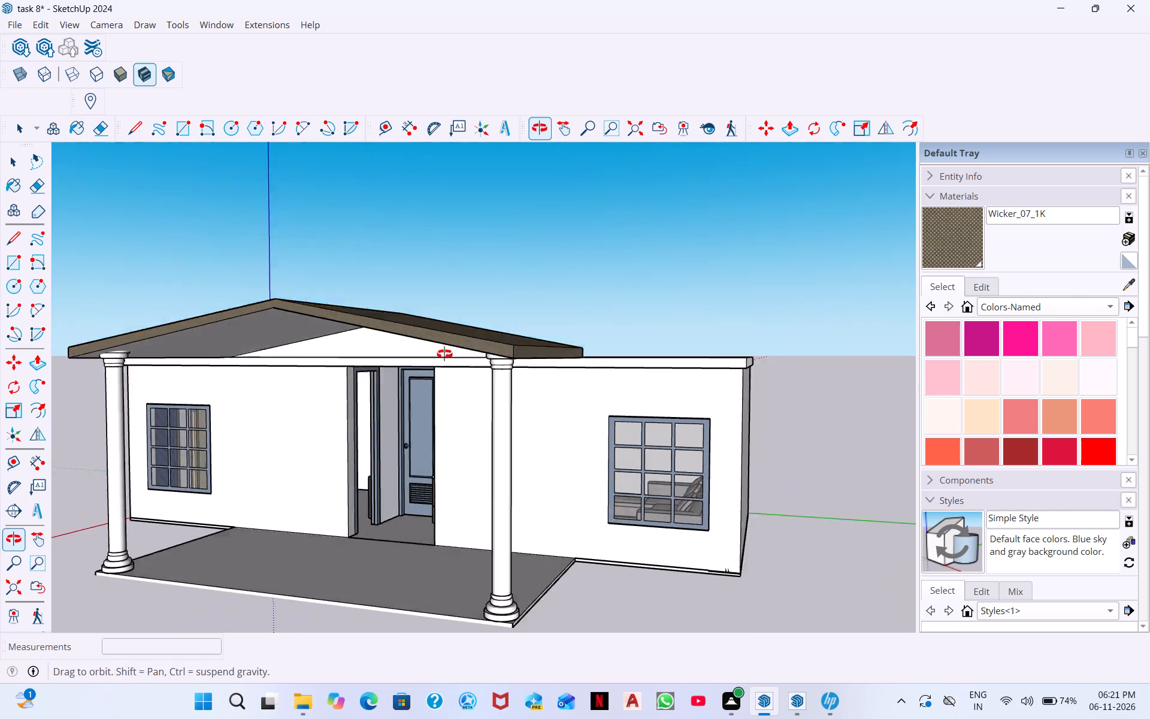
{"action": "middle_click_drag", "start_coordinate": [444, 354], "coordinate": [755, 355]}
{"action": "left_click", "coordinate": [587, 393]}
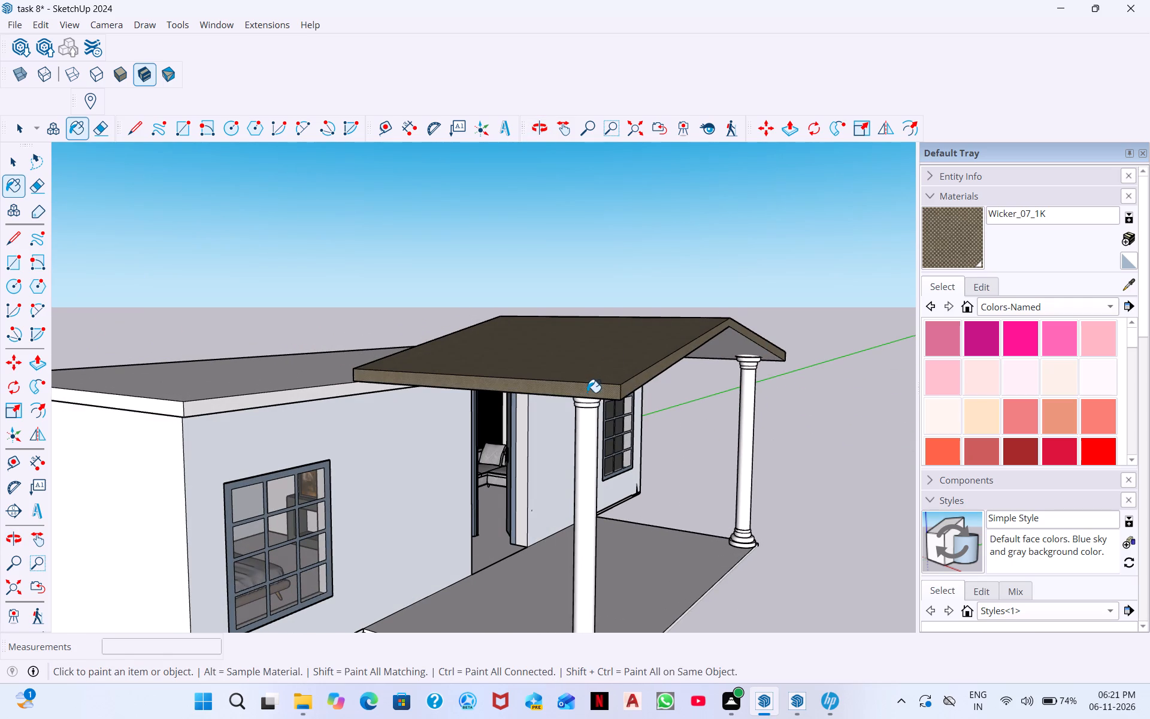
Examine the wicker texture on the porch roof up close and from several angles around the house.
{"action": "middle_click_drag", "start_coordinate": [595, 389], "coordinate": [559, 518]}
{"action": "scroll", "coordinate": [562, 506], "scroll_direction": "down", "scroll_amount": 1}
{"action": "scroll", "coordinate": [571, 502], "scroll_direction": "up", "scroll_amount": 20}
{"action": "scroll", "coordinate": [571, 502], "scroll_direction": "up", "scroll_amount": 3}
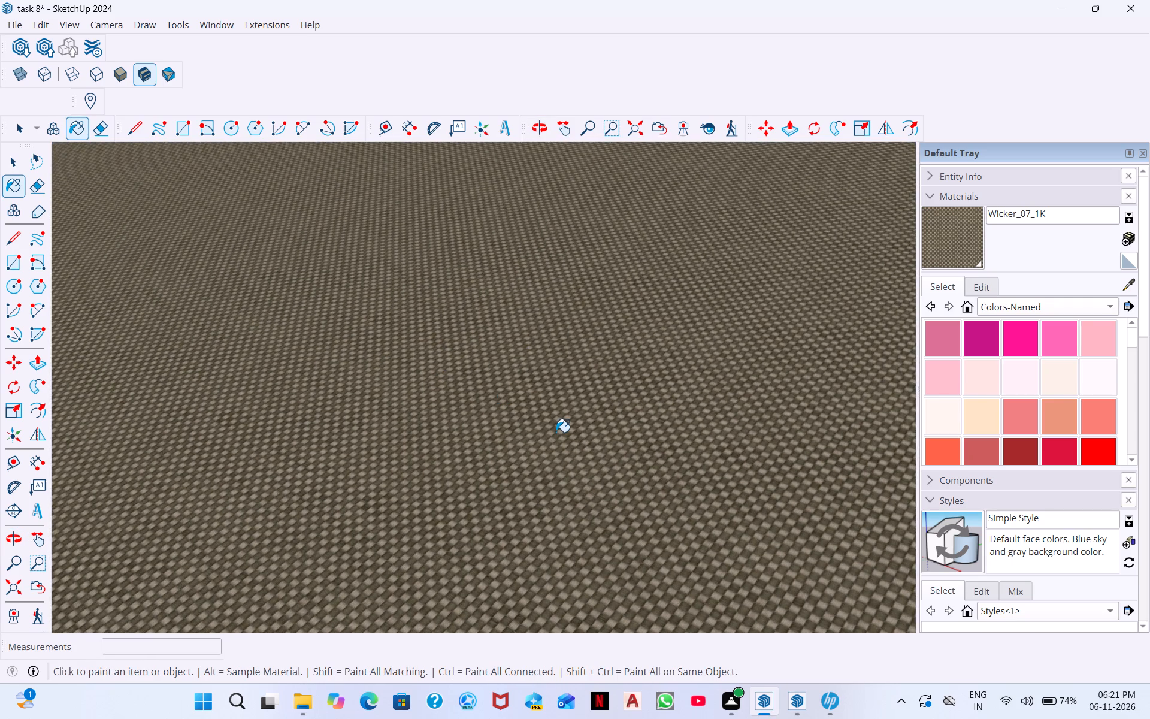
{"action": "scroll", "coordinate": [556, 432], "scroll_direction": "down", "scroll_amount": 20}
{"action": "scroll", "coordinate": [556, 432], "scroll_direction": "down", "scroll_amount": 6}
{"action": "middle_click_drag", "start_coordinate": [681, 345], "coordinate": [576, 262]}
{"action": "scroll", "coordinate": [577, 275], "scroll_direction": "down", "scroll_amount": 1}
{"action": "middle_click_drag", "start_coordinate": [668, 402], "coordinate": [603, 295]}
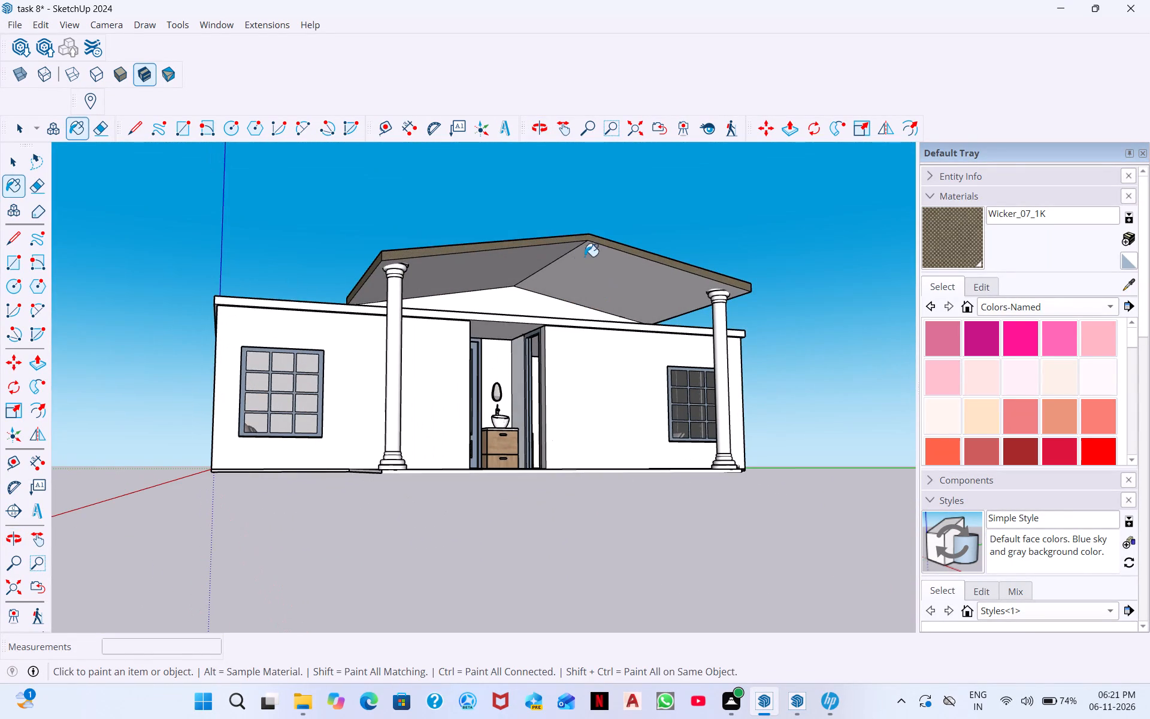
{"action": "scroll", "coordinate": [630, 365], "scroll_direction": "down", "scroll_amount": 7}
{"action": "middle_click_drag", "start_coordinate": [582, 419], "coordinate": [541, 570]}
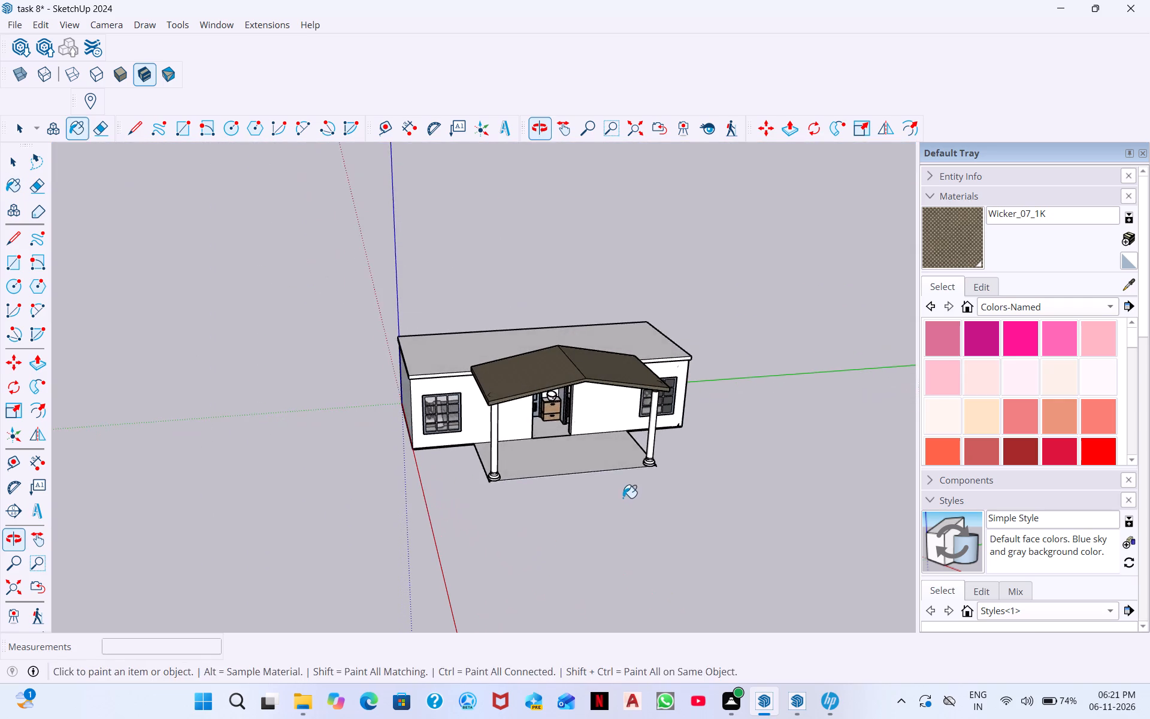
{"action": "scroll", "coordinate": [623, 497], "scroll_direction": "down", "scroll_amount": 1}
{"action": "middle_click_drag", "start_coordinate": [615, 507], "coordinate": [581, 544]}
{"action": "scroll", "coordinate": [519, 456], "scroll_direction": "up", "scroll_amount": 1}
{"action": "key", "text": "space"}
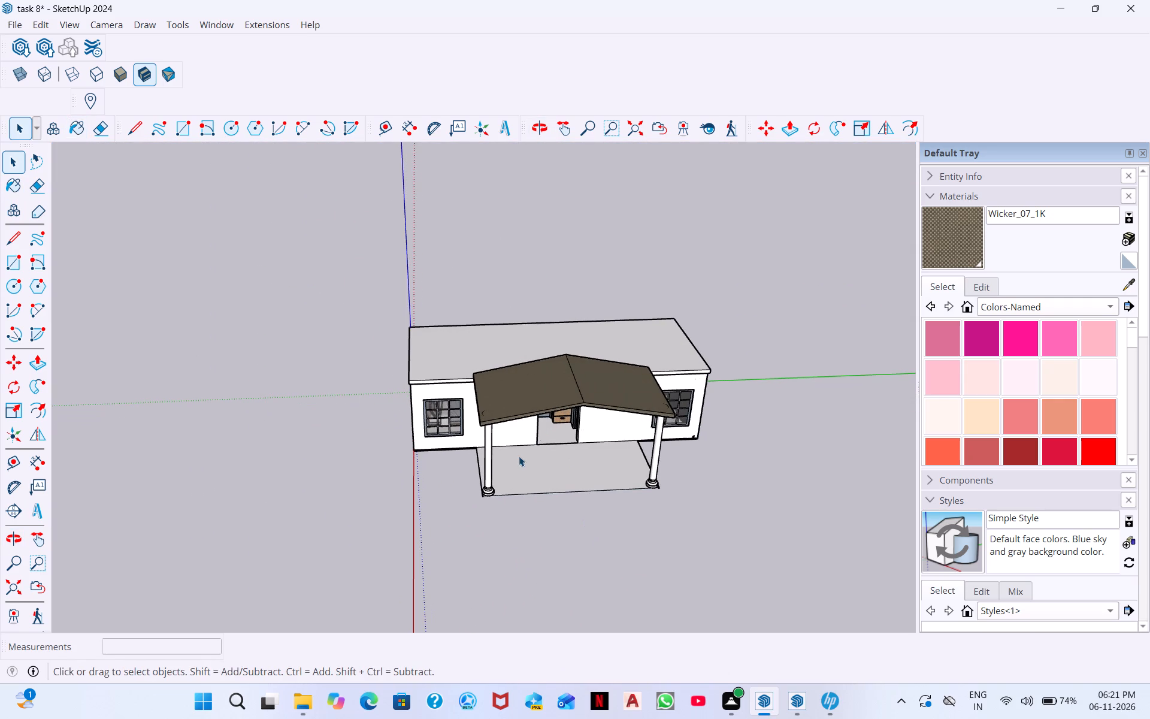
Import the PLANTS POT model from the HOME MATERIAL folder and place it against the front wall, beside the porch floor below the window.
{"action": "left_click", "coordinate": [16, 24]}
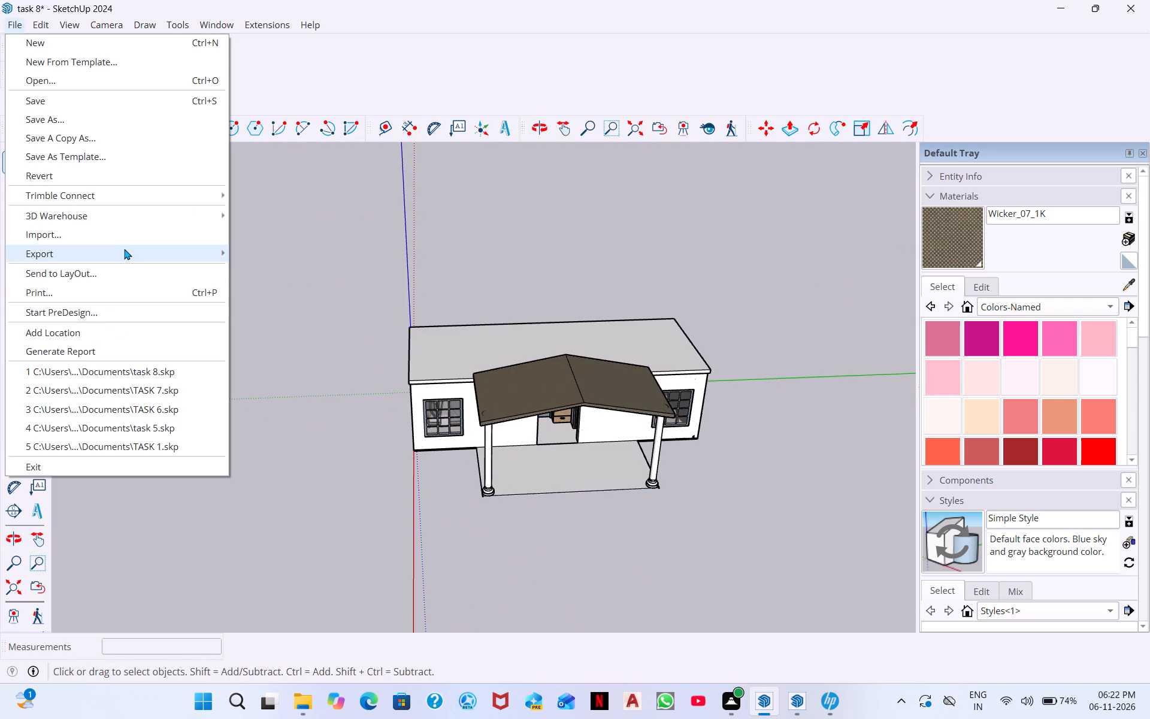
{"action": "left_click", "coordinate": [150, 231]}
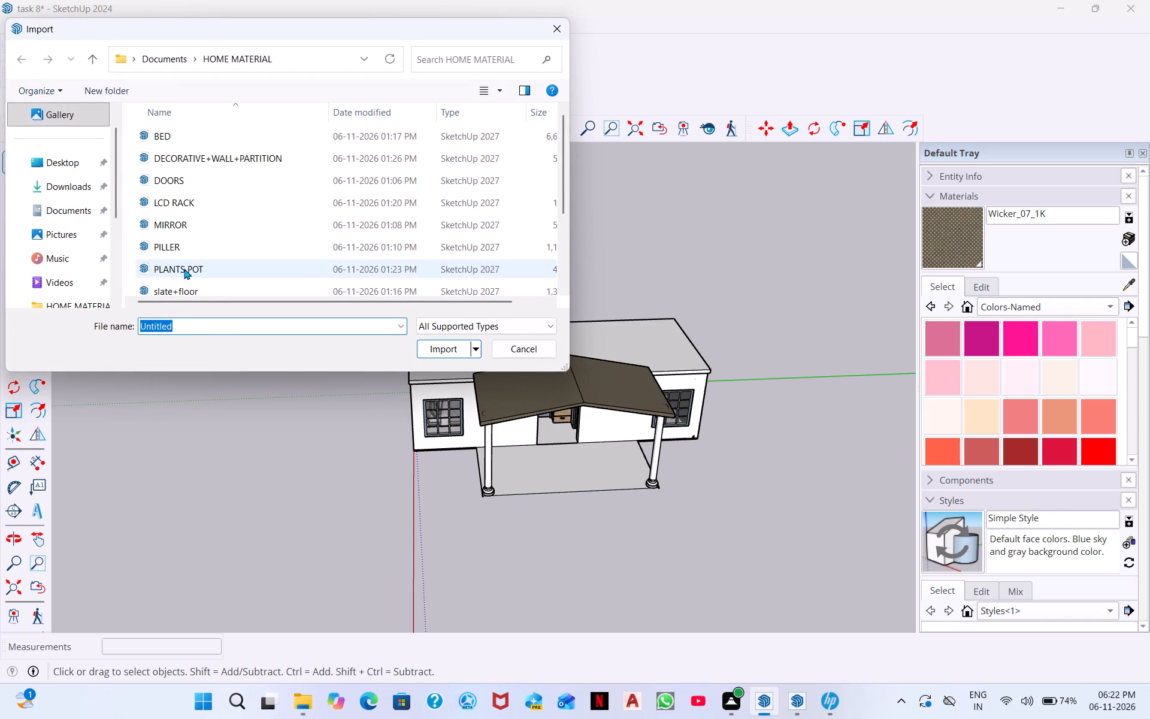
{"action": "left_click", "coordinate": [210, 268]}
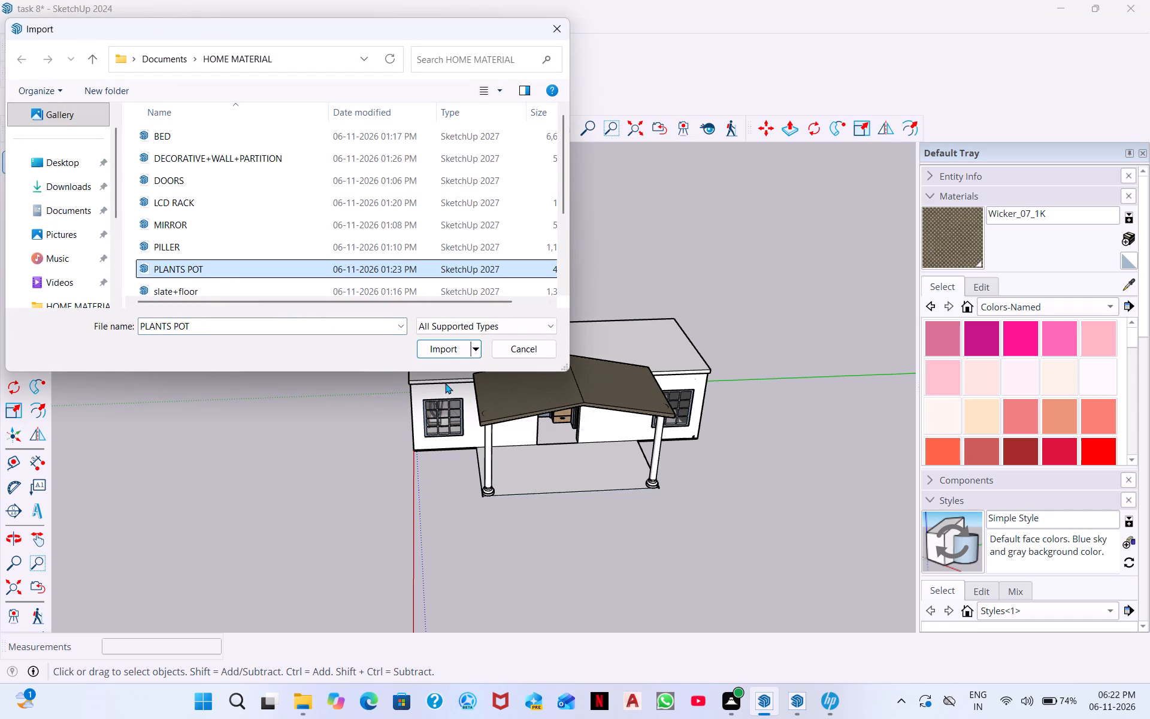
{"action": "left_click", "coordinate": [444, 350]}
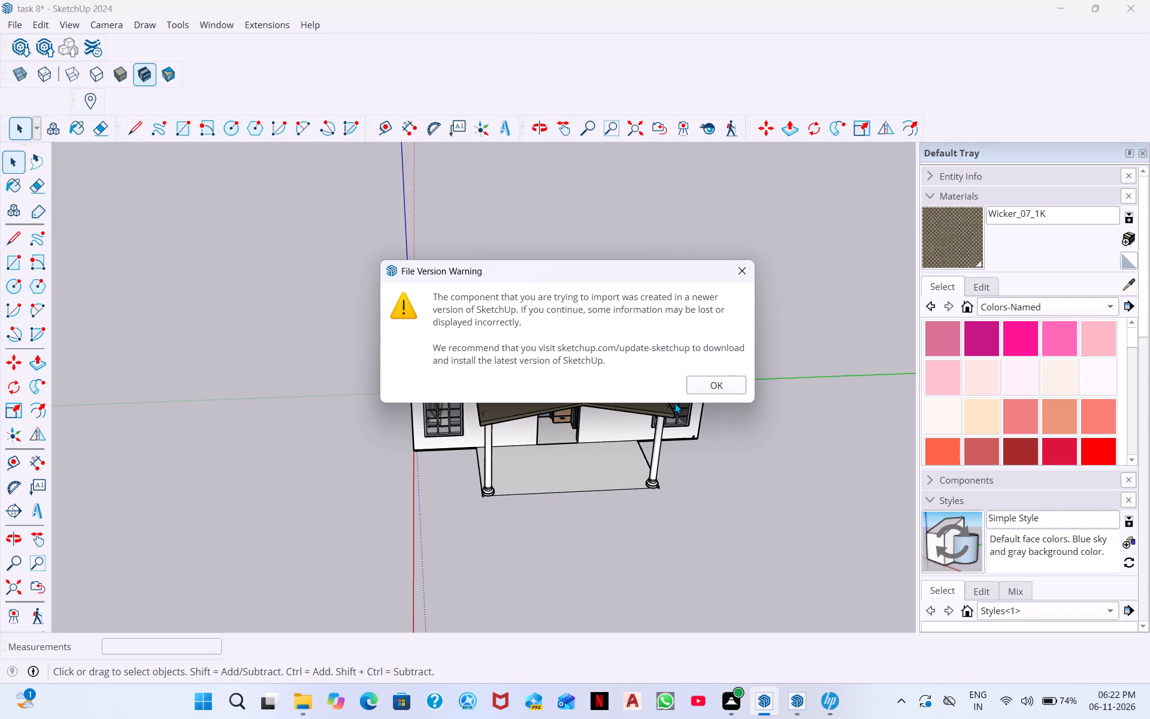
{"action": "left_click", "coordinate": [746, 382]}
{"action": "left_click", "coordinate": [724, 387]}
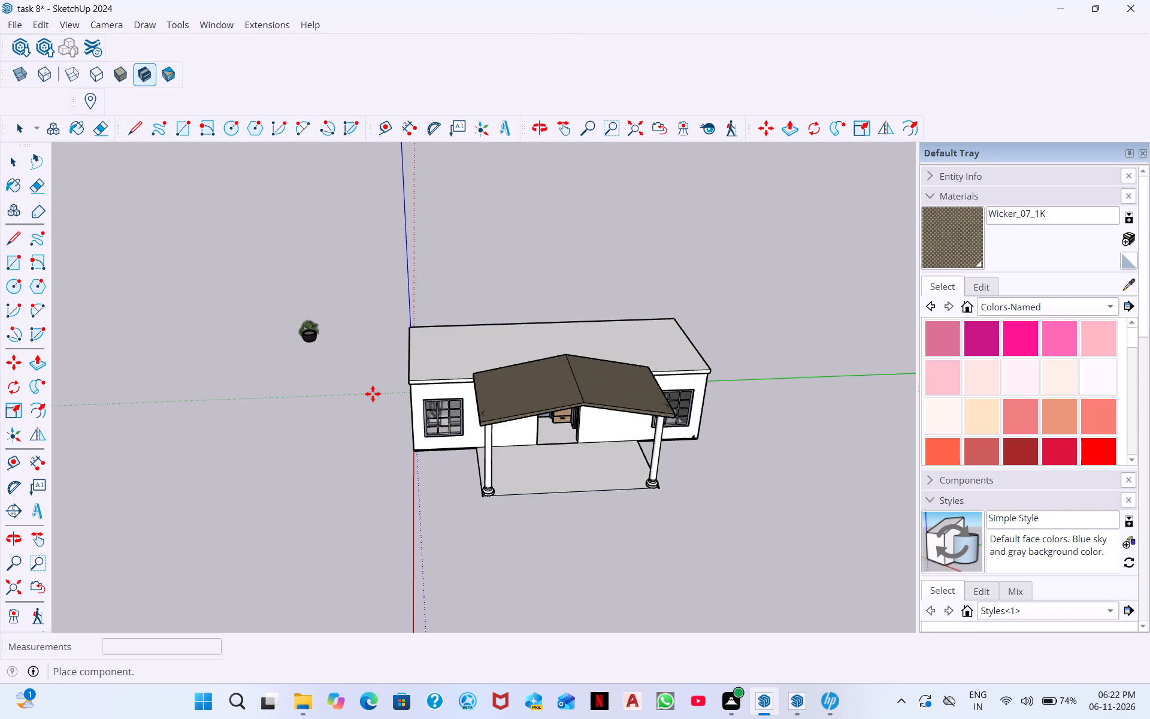
{"action": "scroll", "coordinate": [425, 458], "scroll_direction": "up", "scroll_amount": 10}
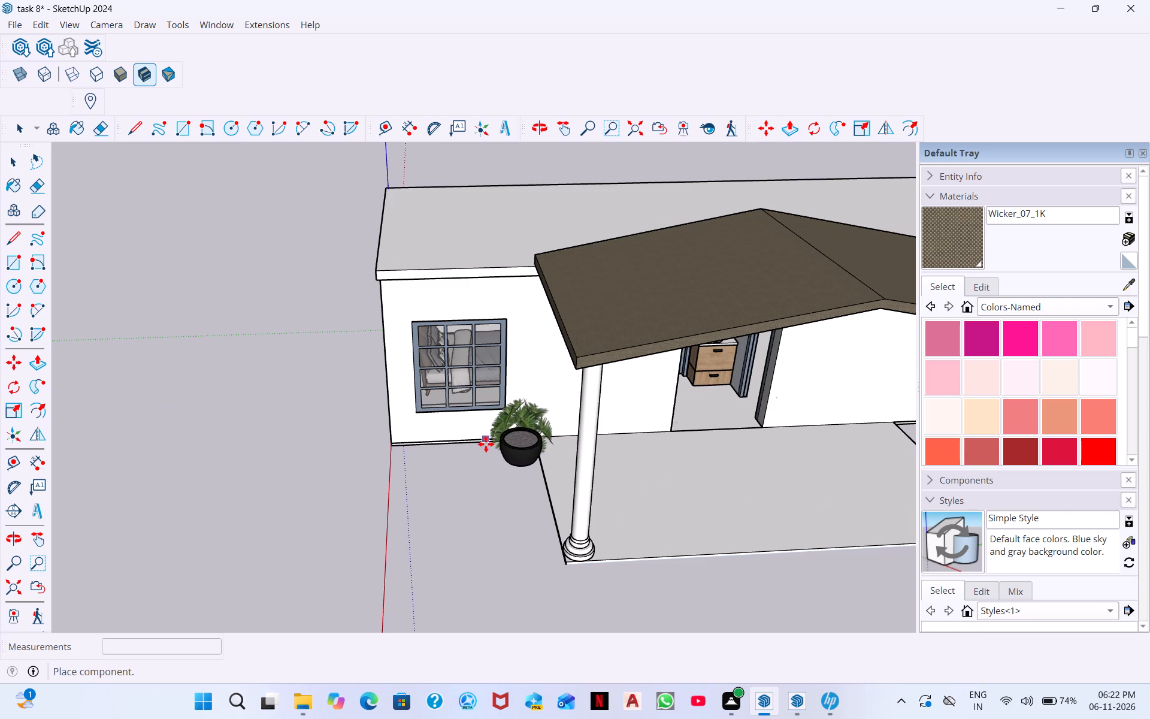
{"action": "left_click", "coordinate": [485, 444]}
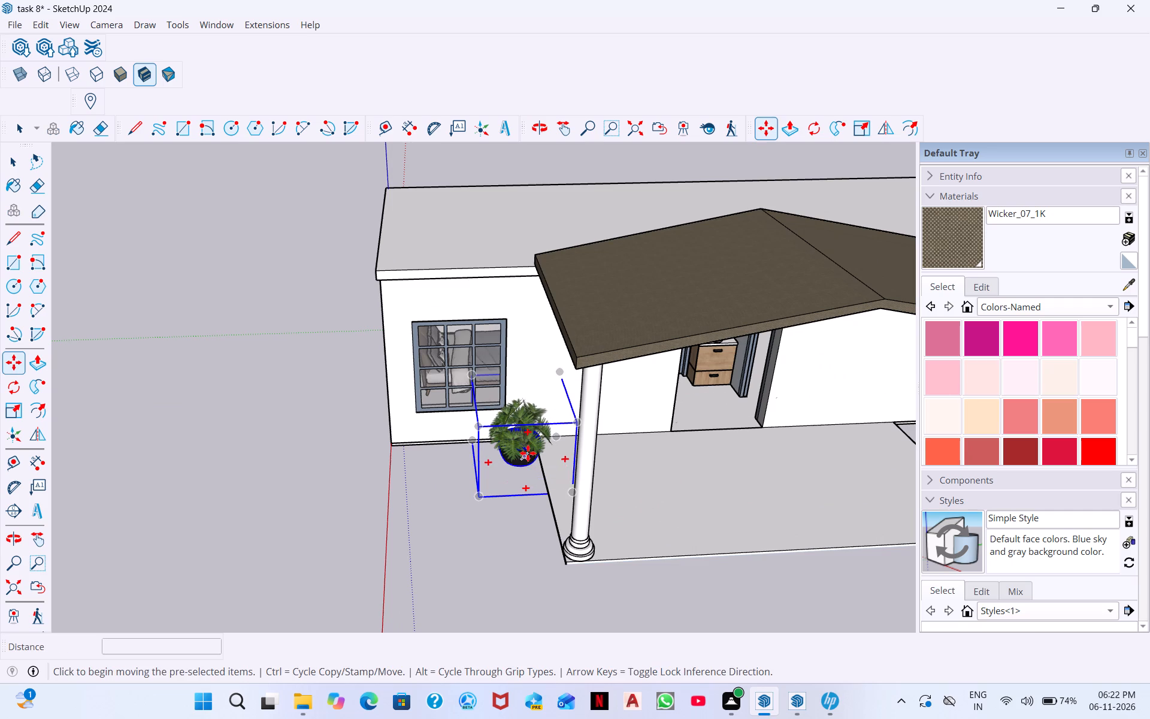
Copy the plant pot about 23' 8" along the green axis to the opposite side of the porch.
{"action": "middle_click_drag", "start_coordinate": [524, 462], "coordinate": [514, 487]}
{"action": "scroll", "coordinate": [539, 466], "scroll_direction": "up", "scroll_amount": 14}
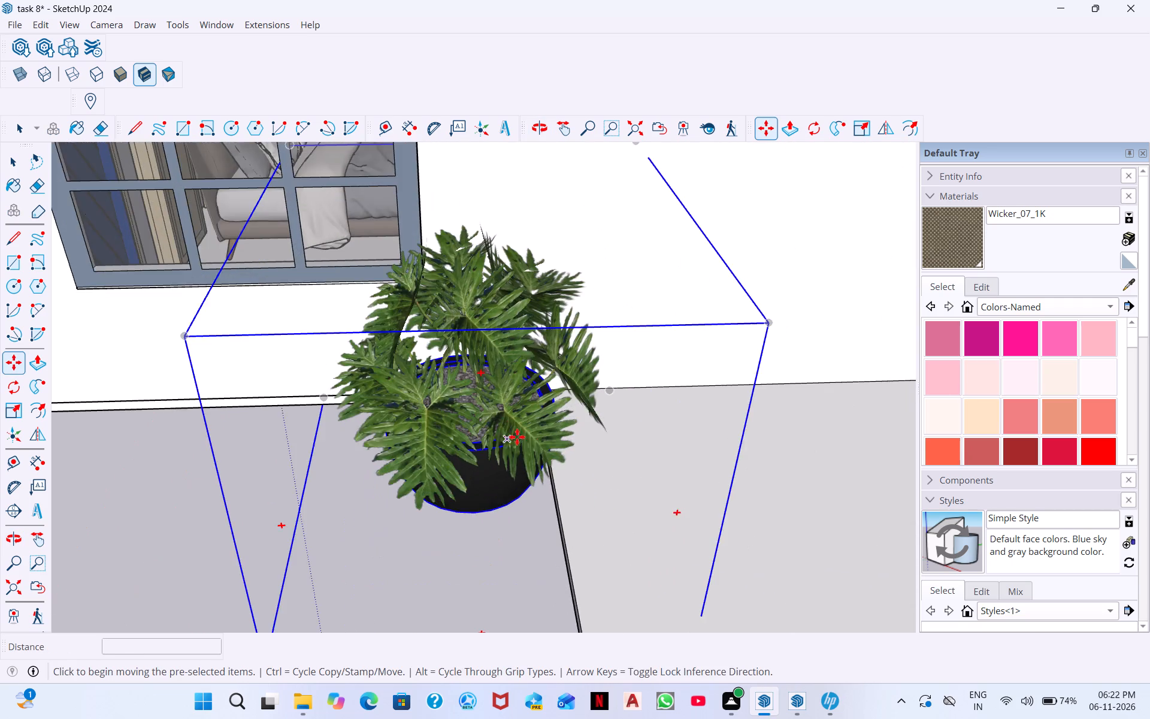
{"action": "scroll", "coordinate": [531, 440], "scroll_direction": "up", "scroll_amount": 4}
{"action": "scroll", "coordinate": [553, 422], "scroll_direction": "down", "scroll_amount": 5}
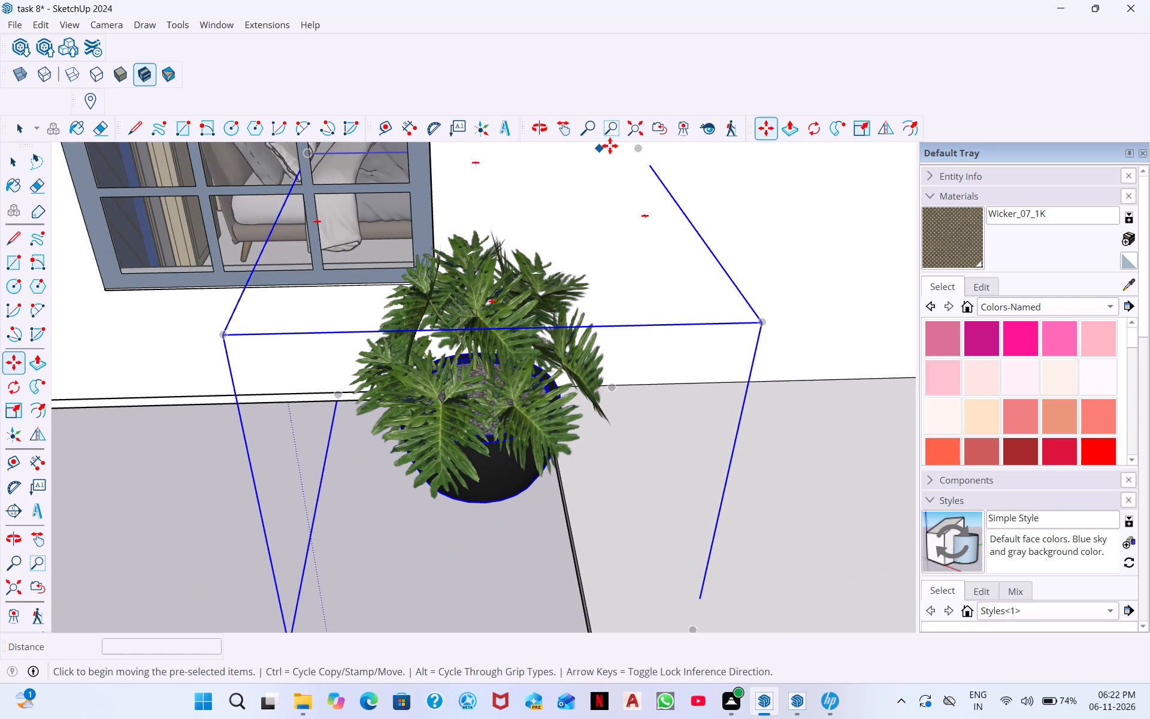
{"action": "left_click", "coordinate": [767, 131]}
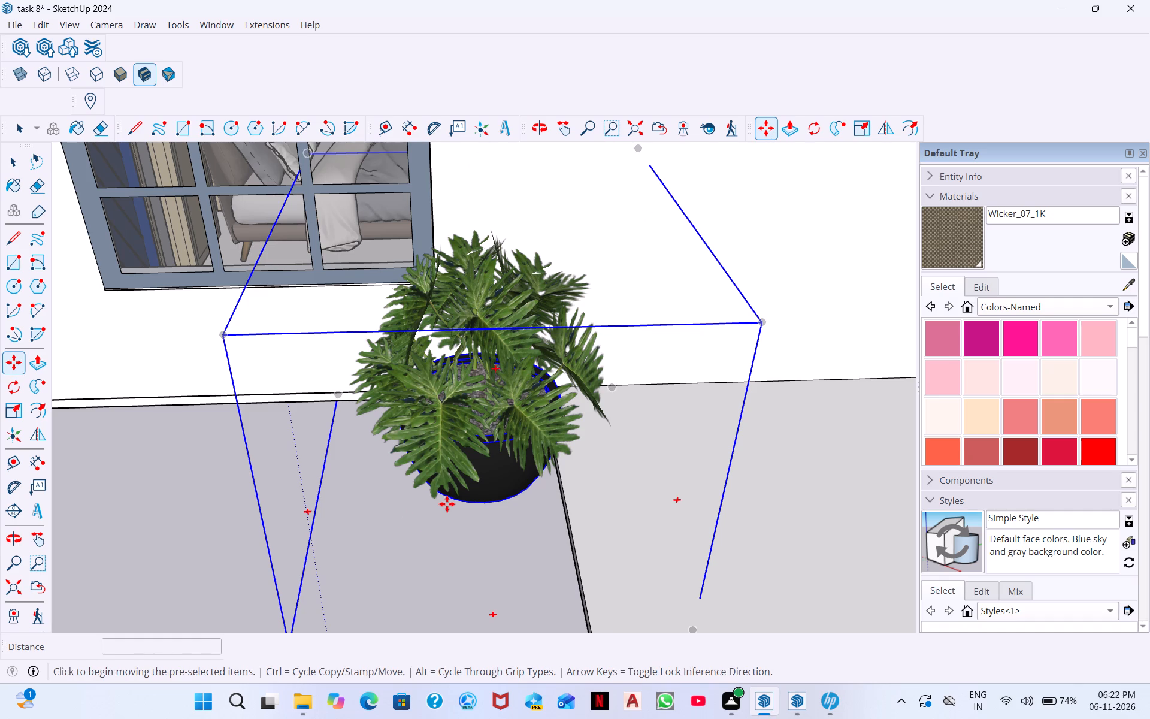
{"action": "left_click", "coordinate": [452, 493]}
{"action": "scroll", "coordinate": [485, 676], "scroll_direction": "down", "scroll_amount": 3}
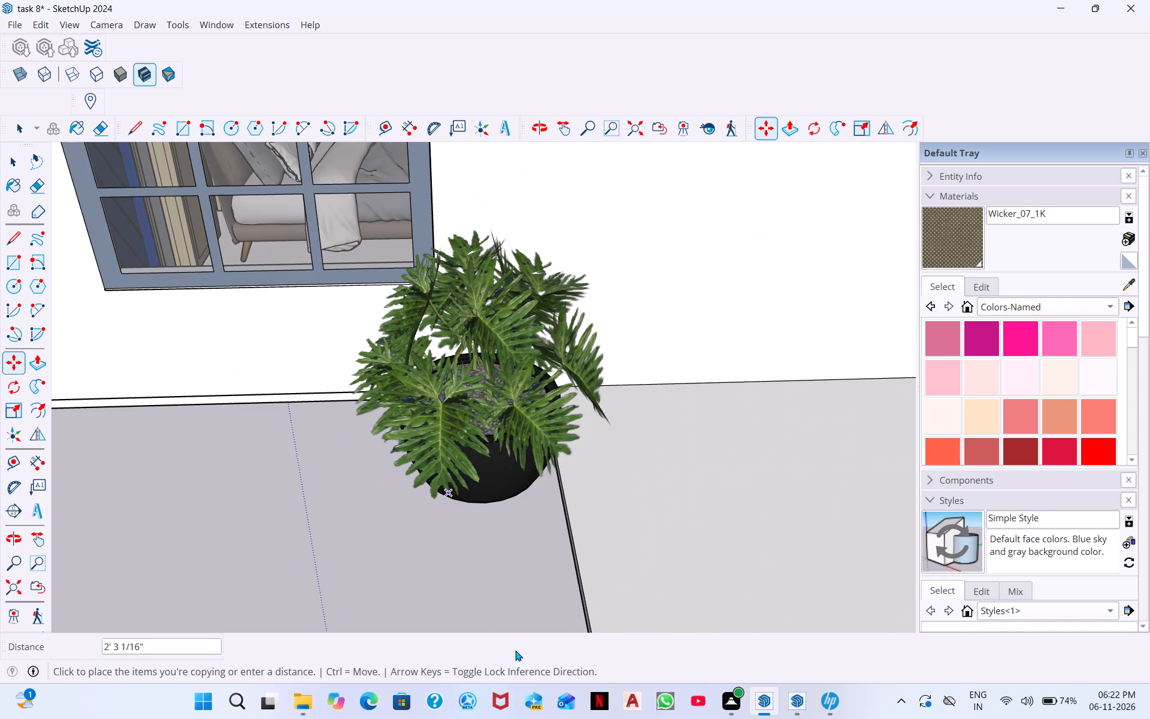
{"action": "scroll", "coordinate": [821, 516], "scroll_direction": "down", "scroll_amount": 15}
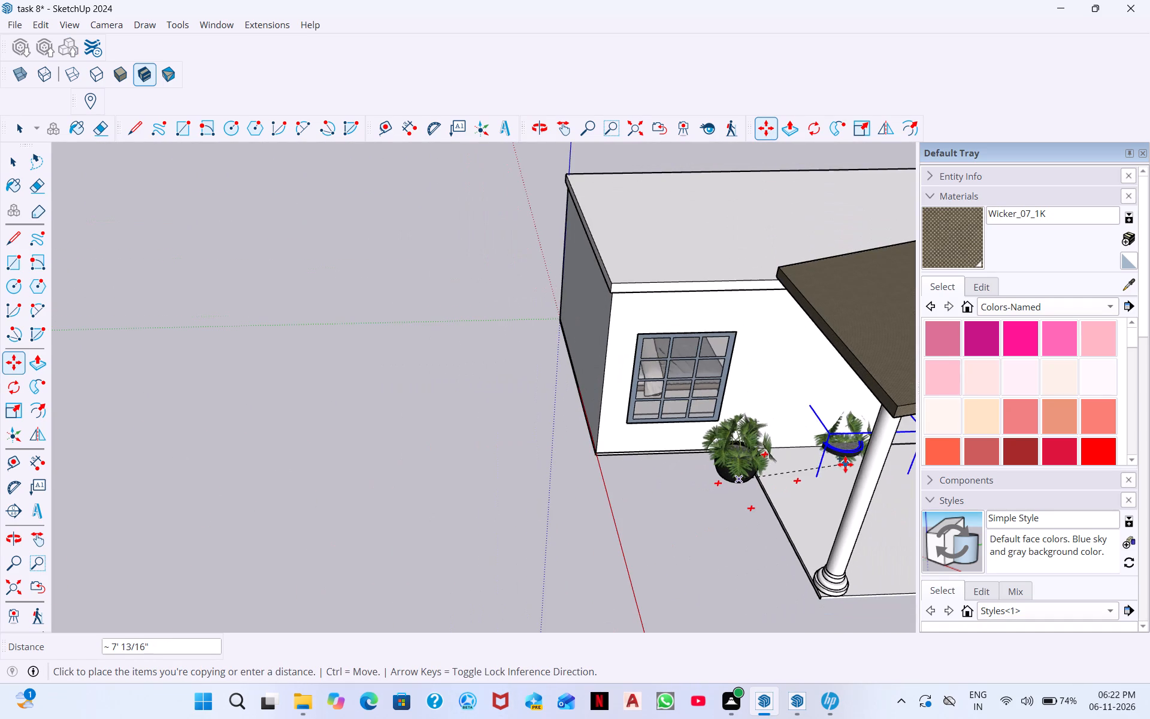
{"action": "left_click", "coordinate": [637, 135]}
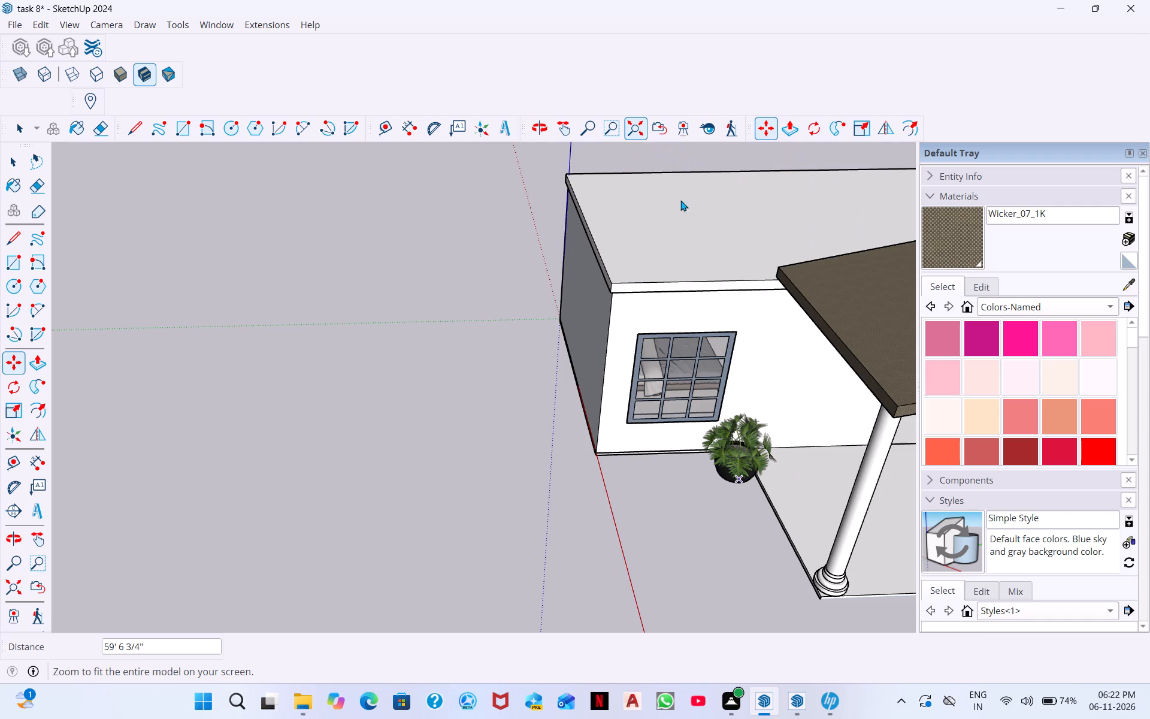
{"action": "scroll", "coordinate": [739, 467], "scroll_direction": "up", "scroll_amount": 8}
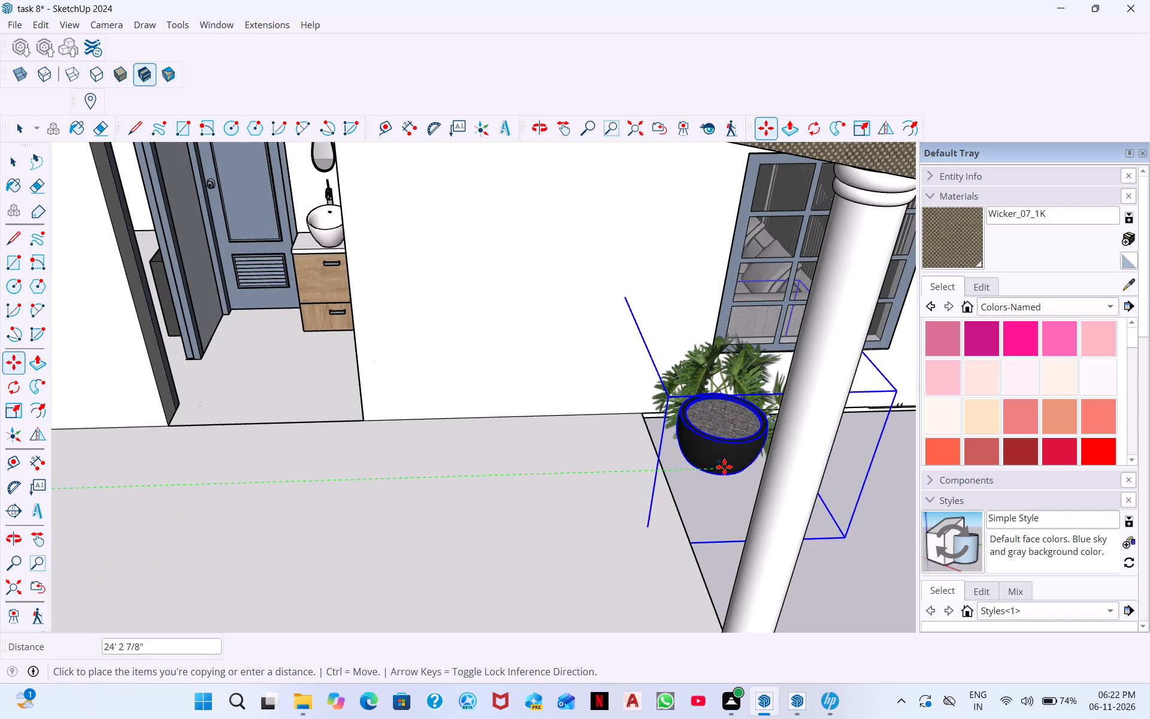
{"action": "left_click", "coordinate": [701, 464]}
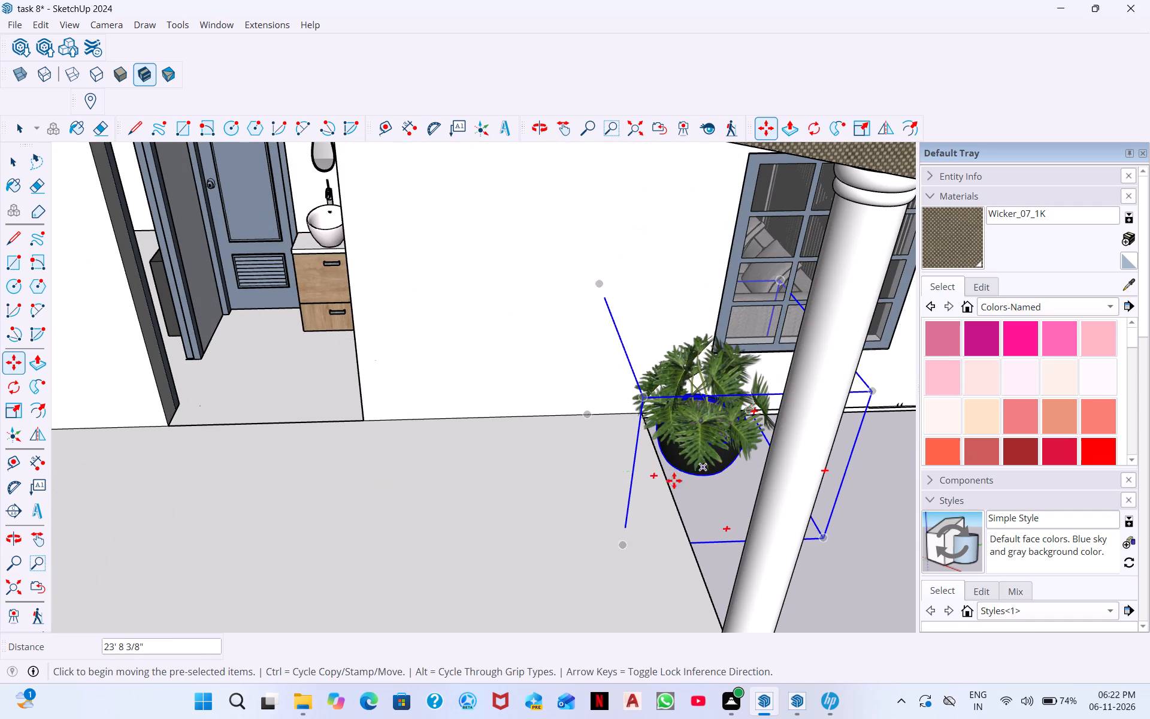
{"action": "scroll", "coordinate": [495, 545], "scroll_direction": "down", "scroll_amount": 1}
{"action": "scroll", "coordinate": [686, 458], "scroll_direction": "down", "scroll_amount": 7}
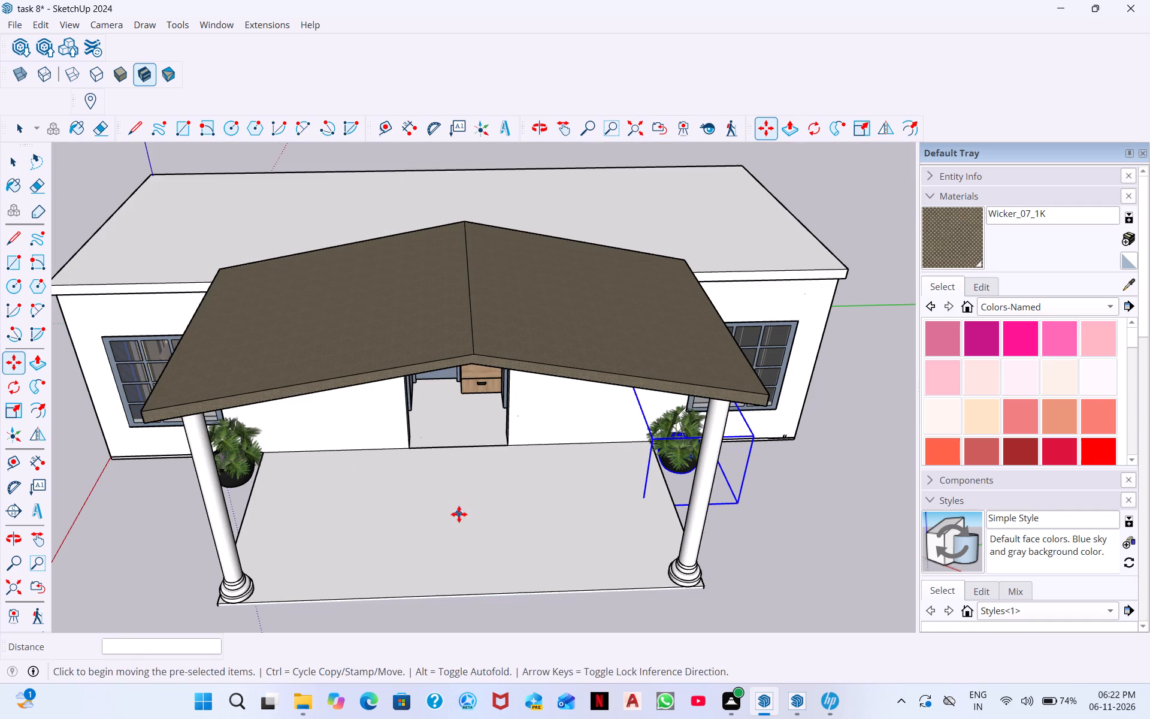
Copy the selected plant pot about 9' 7" forward from the front wall to beside the near porch column.
{"action": "middle_click_drag", "start_coordinate": [443, 536], "coordinate": [435, 433]}
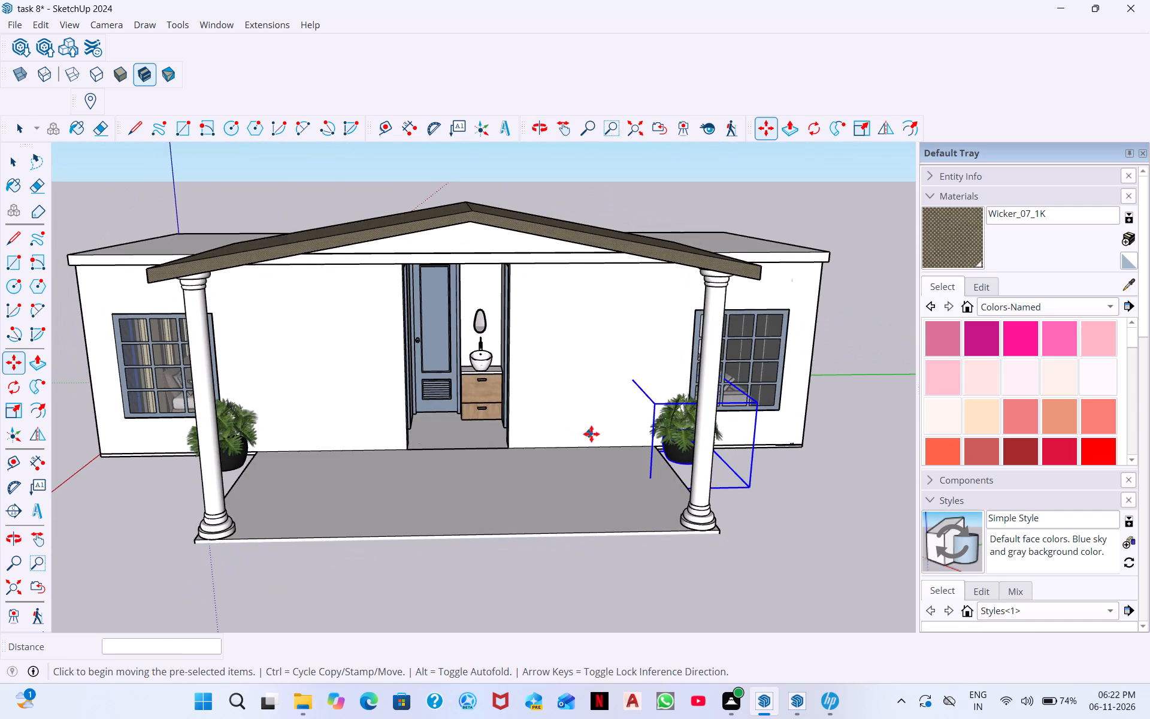
{"action": "scroll", "coordinate": [591, 435], "scroll_direction": "down", "scroll_amount": 4}
{"action": "middle_click_drag", "start_coordinate": [683, 459], "coordinate": [643, 440]}
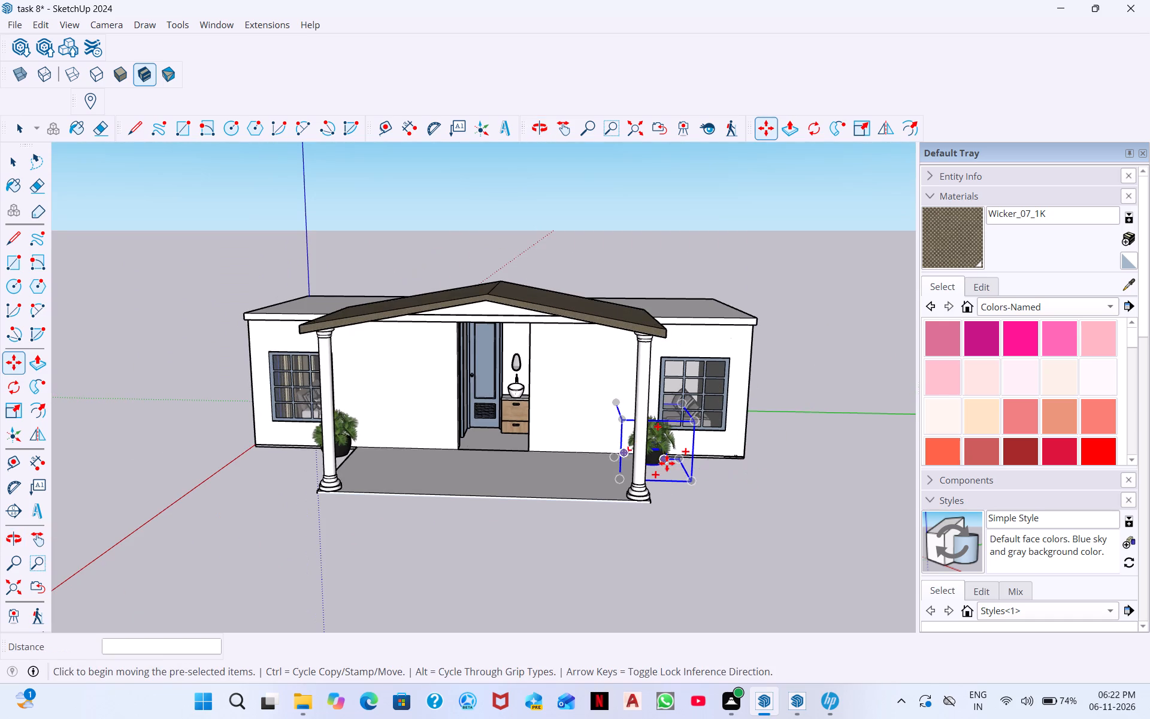
{"action": "left_click", "coordinate": [673, 452]}
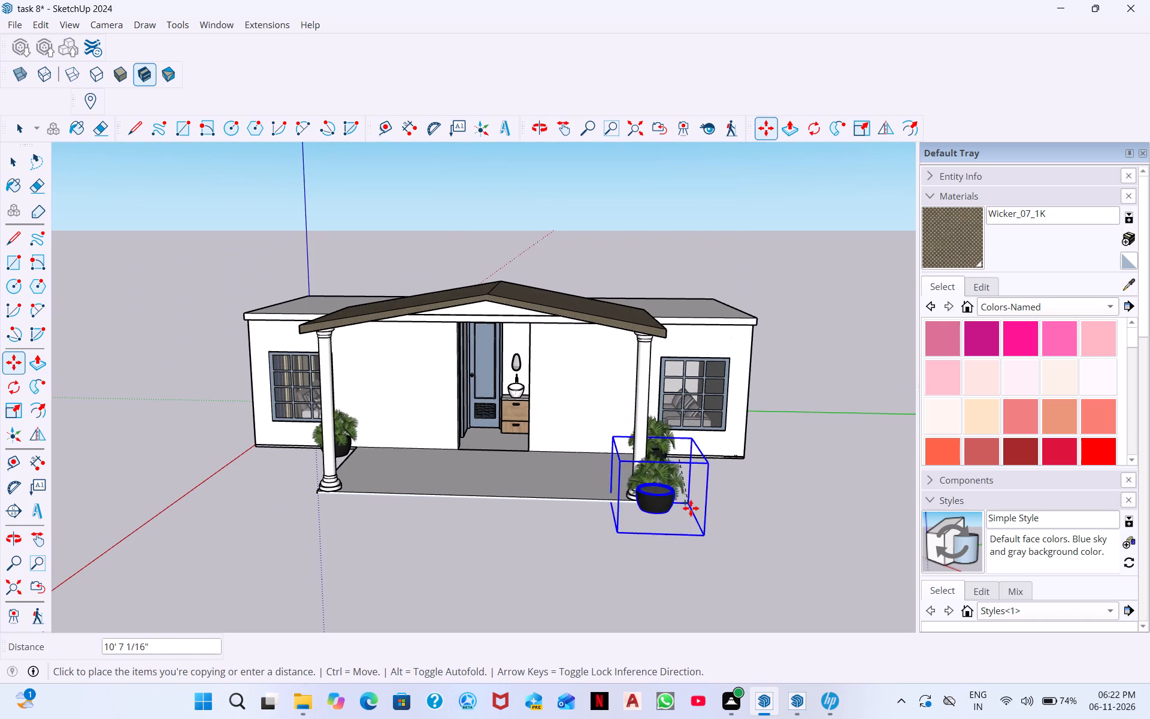
{"action": "left_click", "coordinate": [703, 502]}
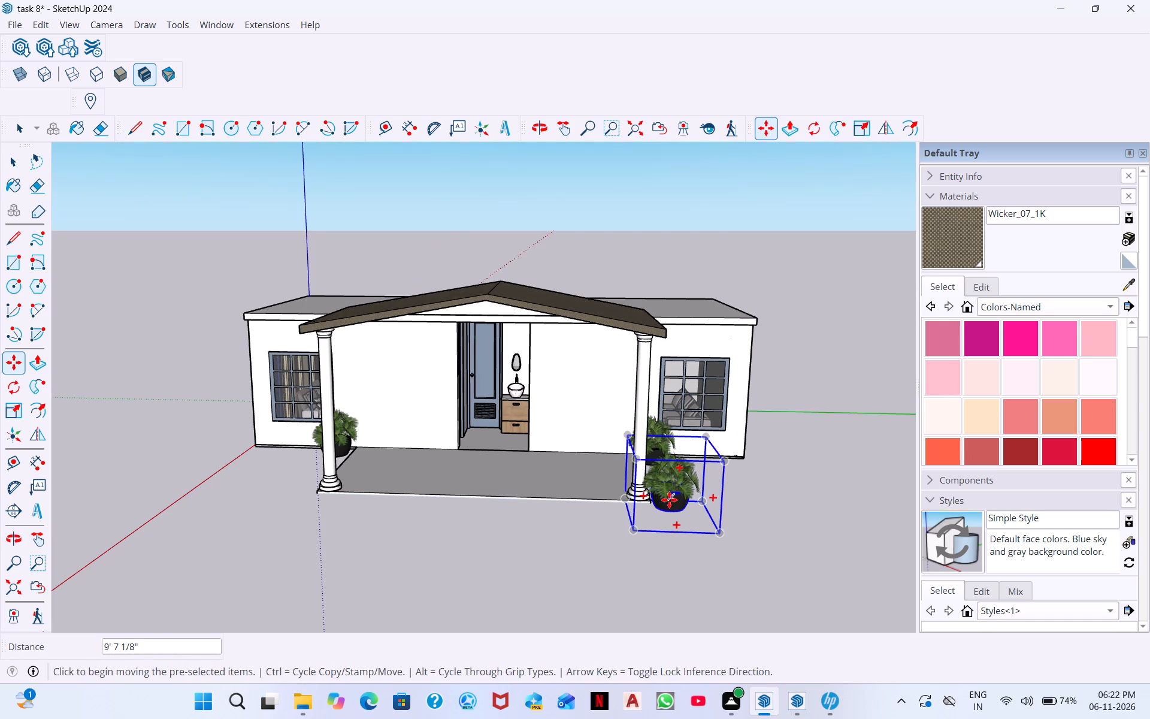
Copy the front plant pot about 23' 10" along the green axis to beside the opposite front porch column.
{"action": "left_click", "coordinate": [671, 503]}
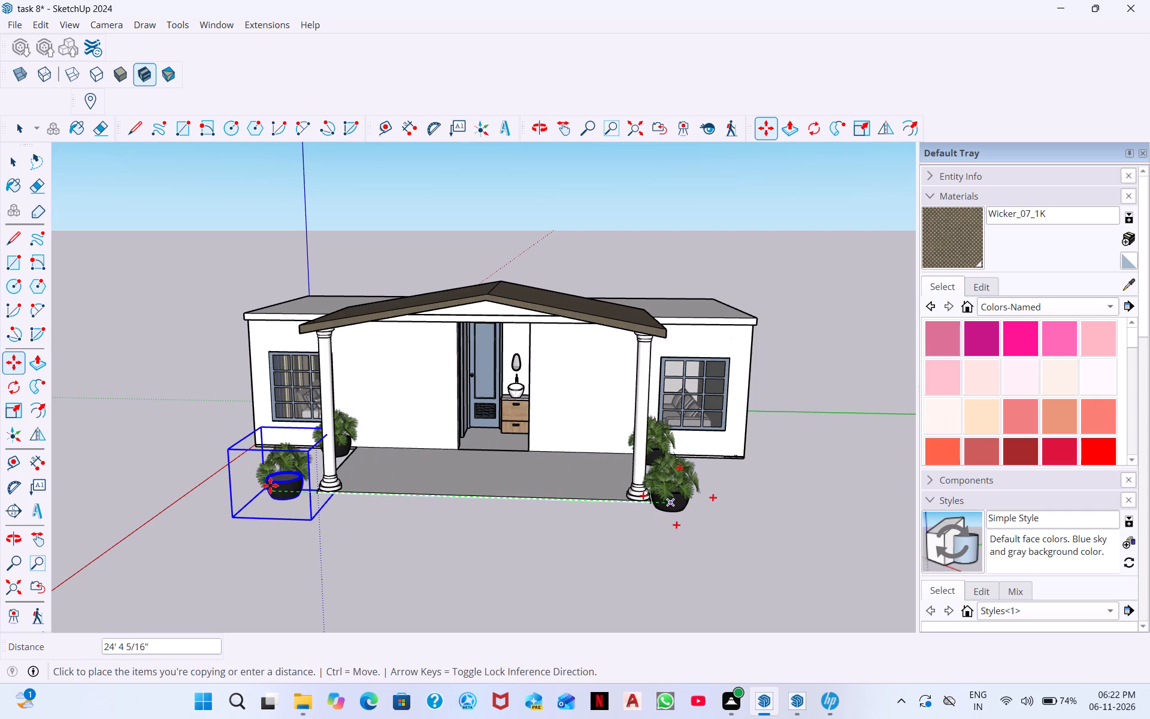
{"action": "left_click", "coordinate": [279, 487]}
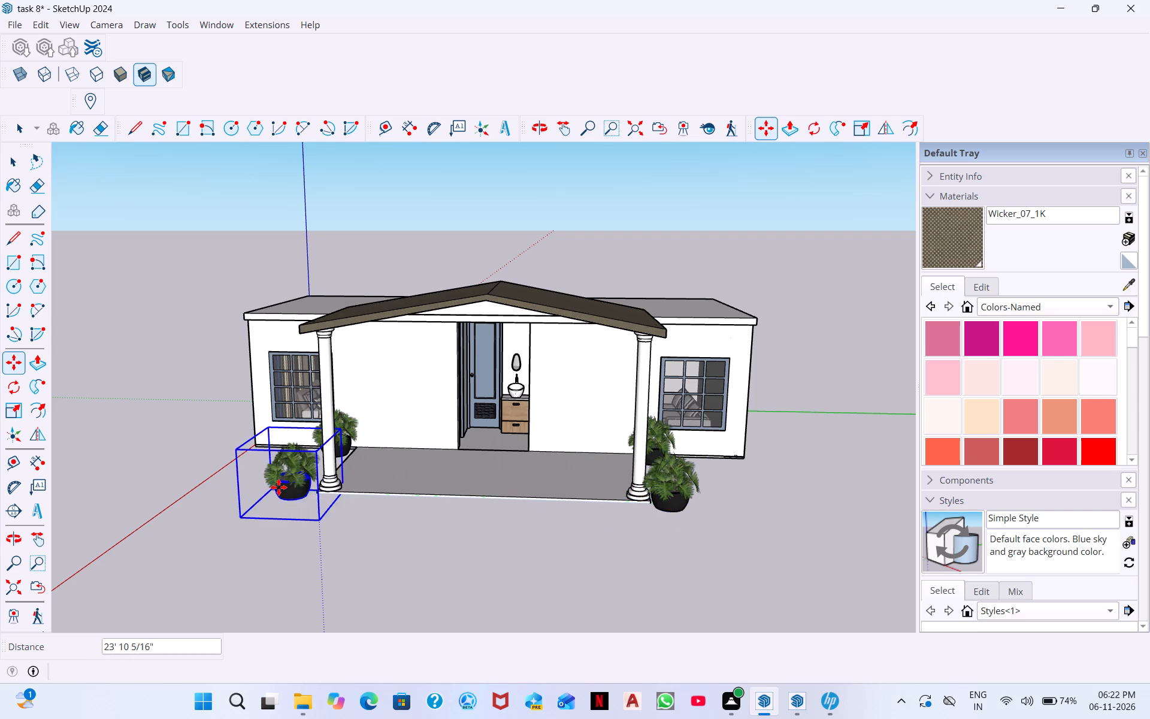
Move the newly copied front plant pot about 1' along the red axis toward the house, beside its porch column.
{"action": "scroll", "coordinate": [408, 479], "scroll_direction": "down", "scroll_amount": 6}
{"action": "middle_click_drag", "start_coordinate": [408, 490], "coordinate": [749, 598]}
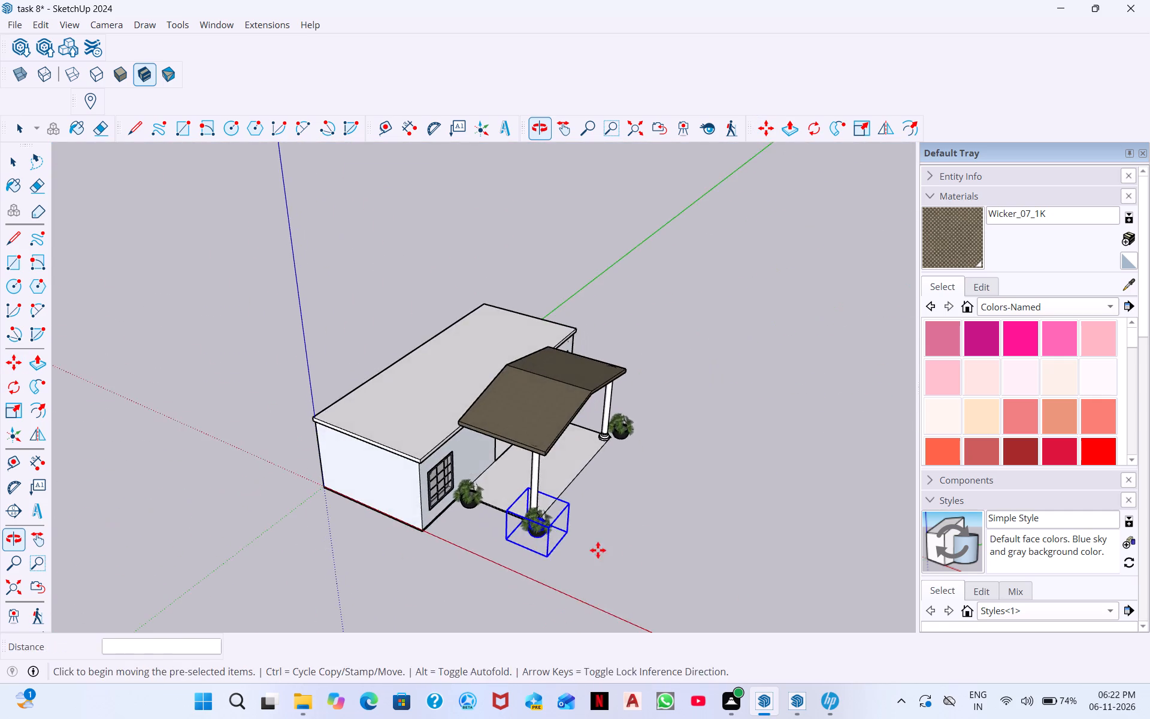
{"action": "middle_click_drag", "start_coordinate": [598, 549], "coordinate": [216, 531]}
{"action": "middle_click_drag", "start_coordinate": [655, 573], "coordinate": [429, 536]}
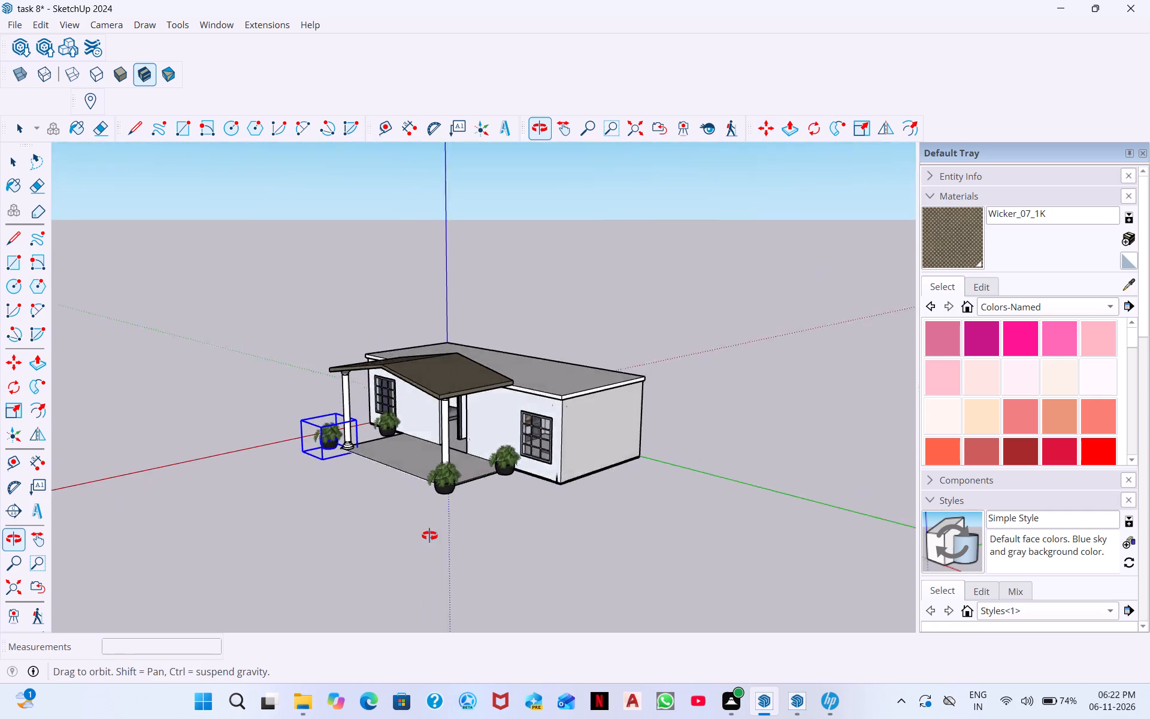
{"action": "middle_click_drag", "start_coordinate": [429, 536], "coordinate": [428, 539]}
{"action": "scroll", "coordinate": [346, 432], "scroll_direction": "up", "scroll_amount": 20}
{"action": "scroll", "coordinate": [346, 432], "scroll_direction": "up", "scroll_amount": 2}
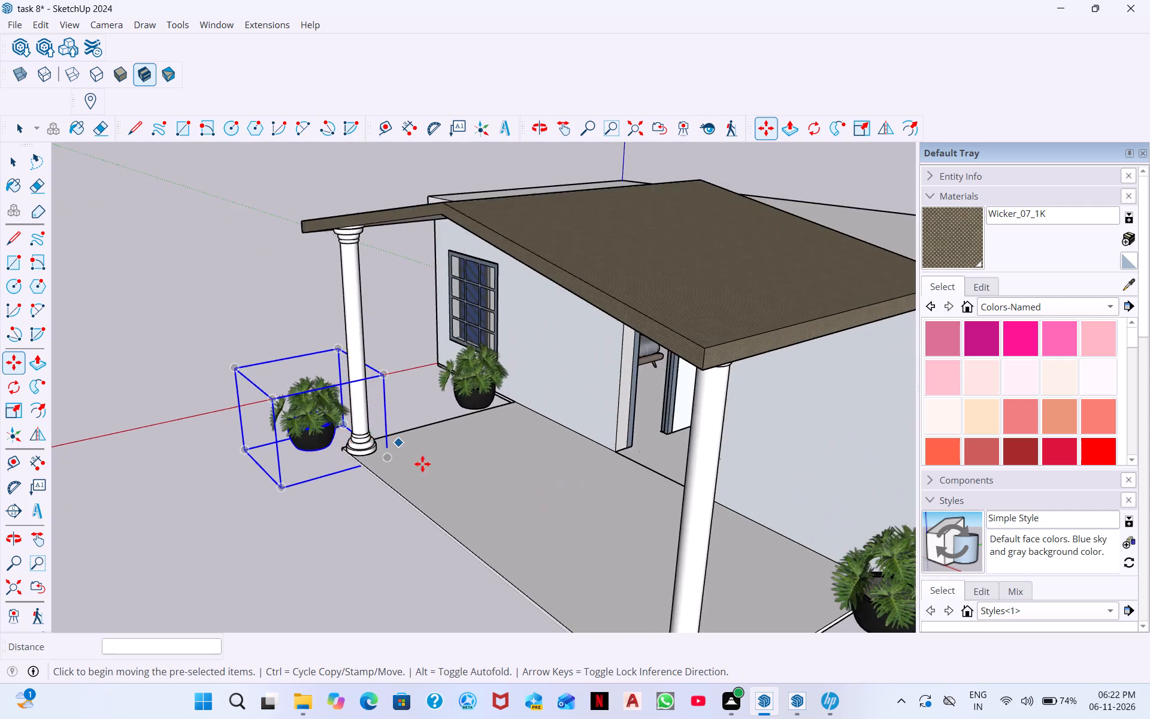
{"action": "scroll", "coordinate": [422, 464], "scroll_direction": "up", "scroll_amount": 5}
{"action": "scroll", "coordinate": [268, 435], "scroll_direction": "up", "scroll_amount": 6}
{"action": "left_click", "coordinate": [273, 418]}
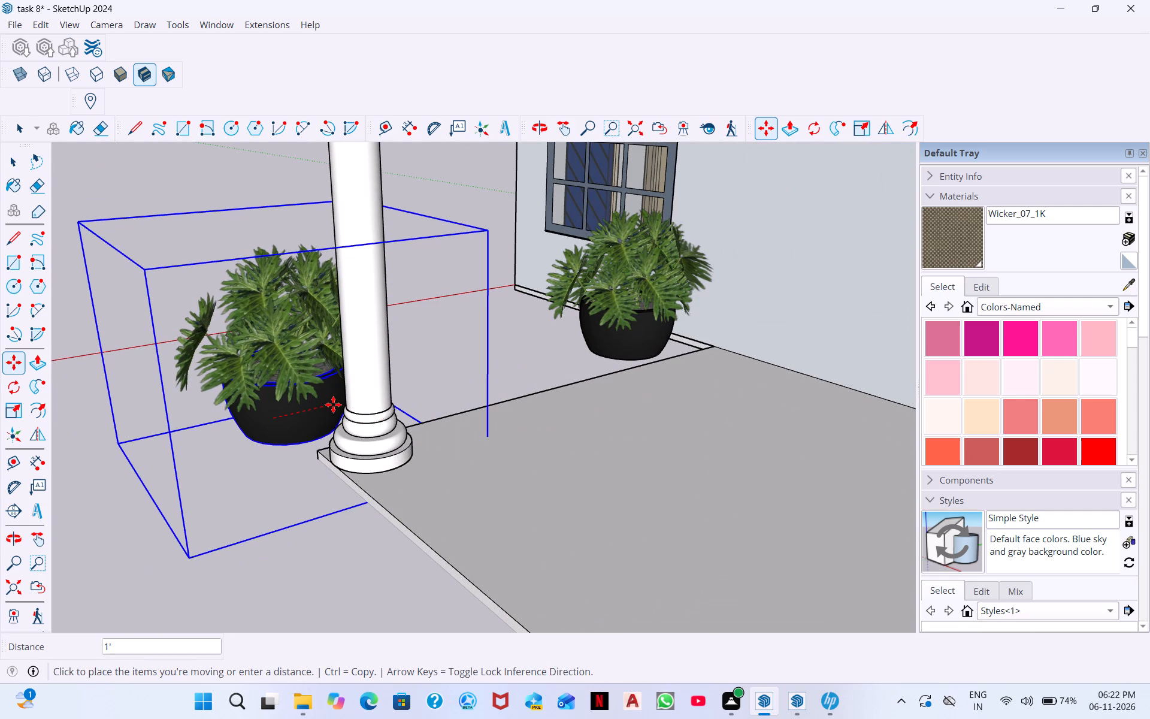
{"action": "left_click", "coordinate": [332, 404]}
Examine the placement of the four plant pots around the porch from ground level, the front and above.
{"action": "scroll", "coordinate": [335, 403], "scroll_direction": "down", "scroll_amount": 9}
{"action": "scroll", "coordinate": [590, 494], "scroll_direction": "down", "scroll_amount": 1}
{"action": "middle_click_drag", "start_coordinate": [607, 481], "coordinate": [567, 364]}
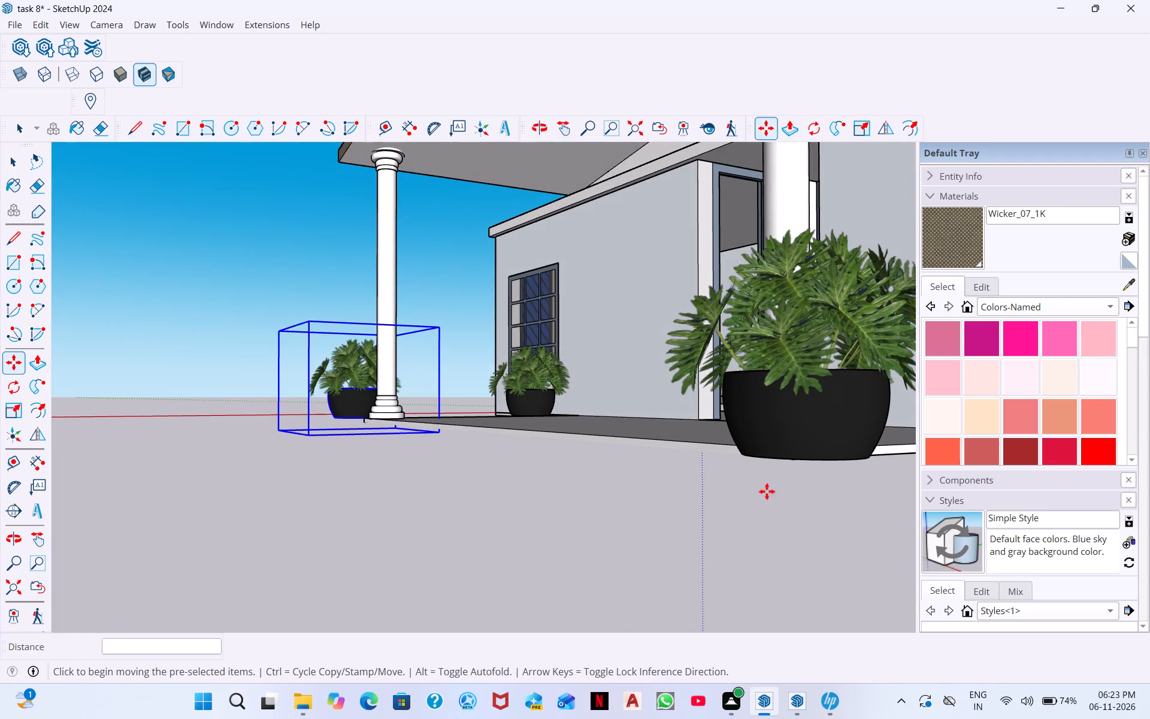
{"action": "scroll", "coordinate": [765, 443], "scroll_direction": "up", "scroll_amount": 1}
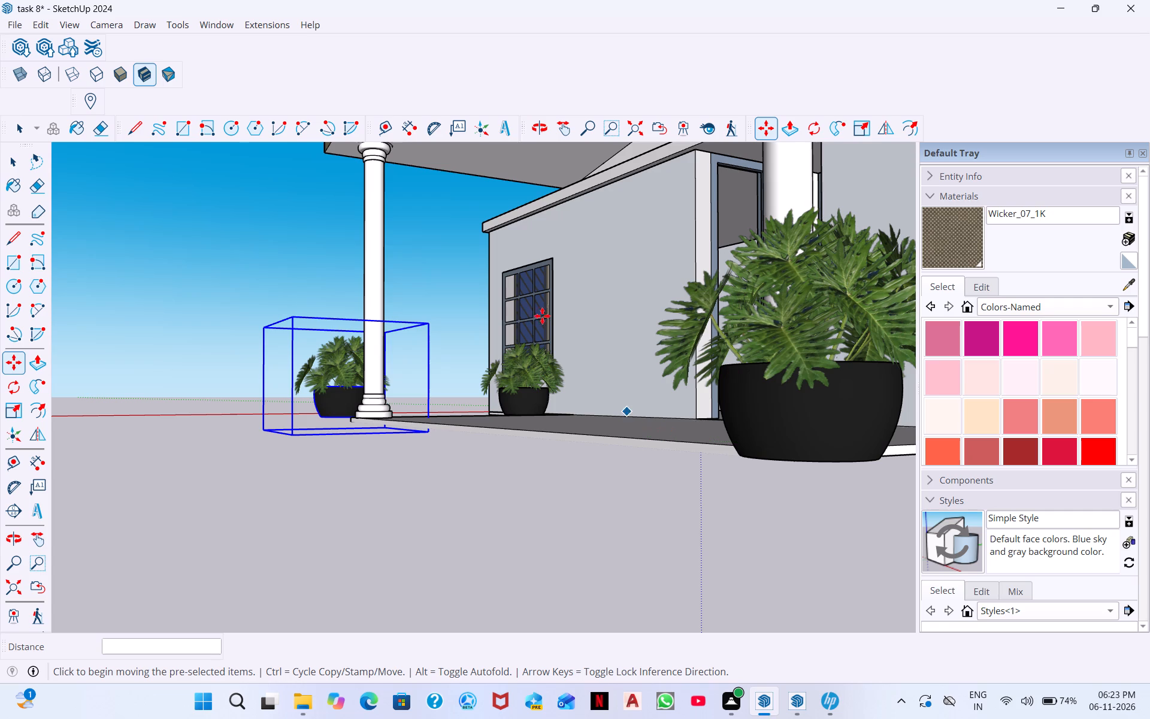
{"action": "scroll", "coordinate": [700, 405], "scroll_direction": "down", "scroll_amount": 6}
{"action": "middle_click_drag", "start_coordinate": [622, 510], "coordinate": [939, 524]}
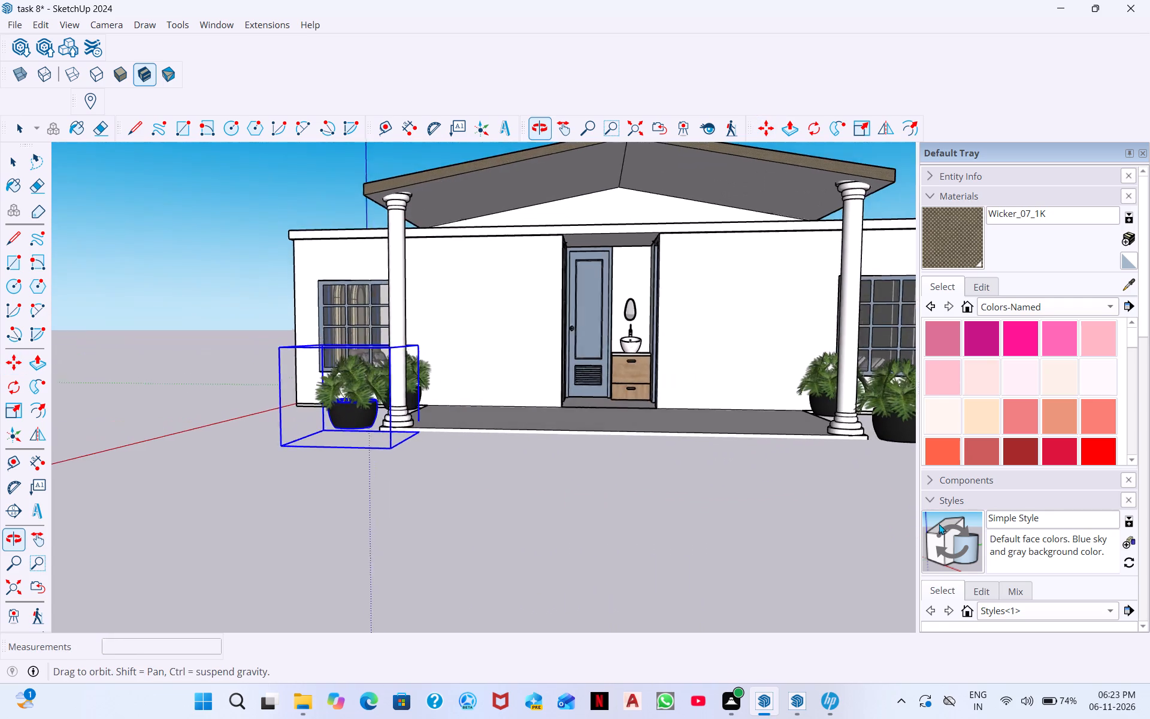
{"action": "middle_click_drag", "start_coordinate": [939, 524], "coordinate": [927, 532]}
{"action": "middle_click_drag", "start_coordinate": [796, 450], "coordinate": [772, 553]}
{"action": "scroll", "coordinate": [620, 470], "scroll_direction": "up", "scroll_amount": 4}
{"action": "scroll", "coordinate": [546, 454], "scroll_direction": "down", "scroll_amount": 4}
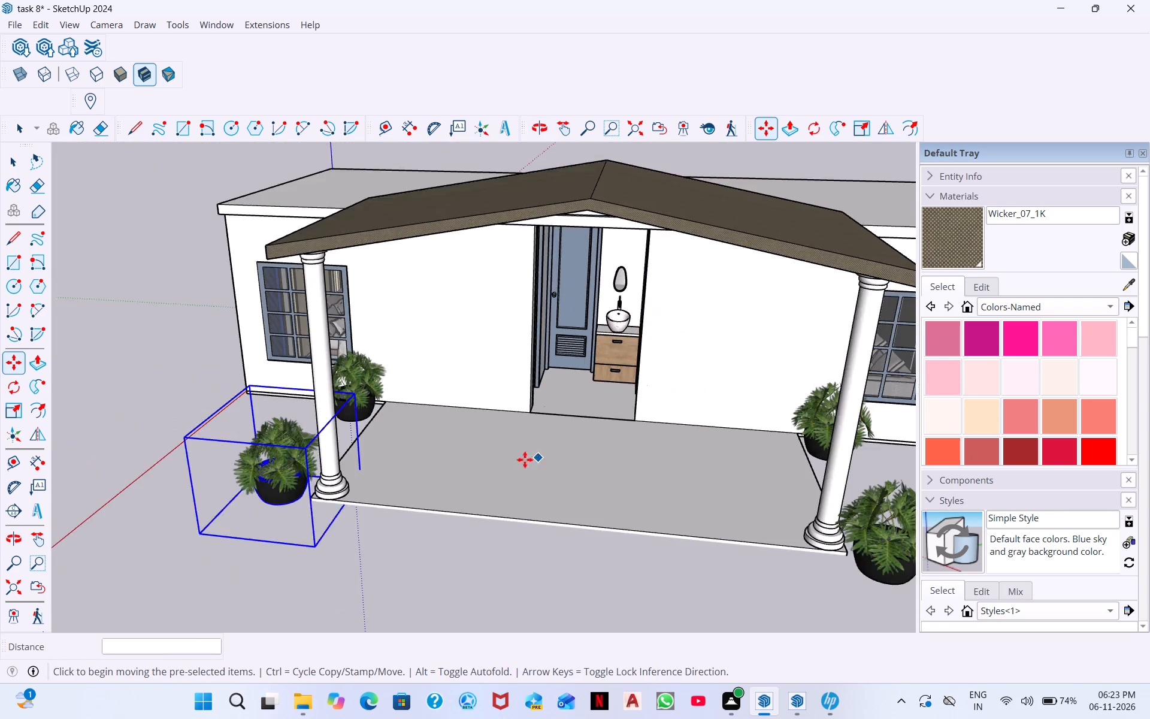
{"action": "scroll", "coordinate": [525, 460], "scroll_direction": "down", "scroll_amount": 2}
{"action": "scroll", "coordinate": [554, 500], "scroll_direction": "down", "scroll_amount": 2}
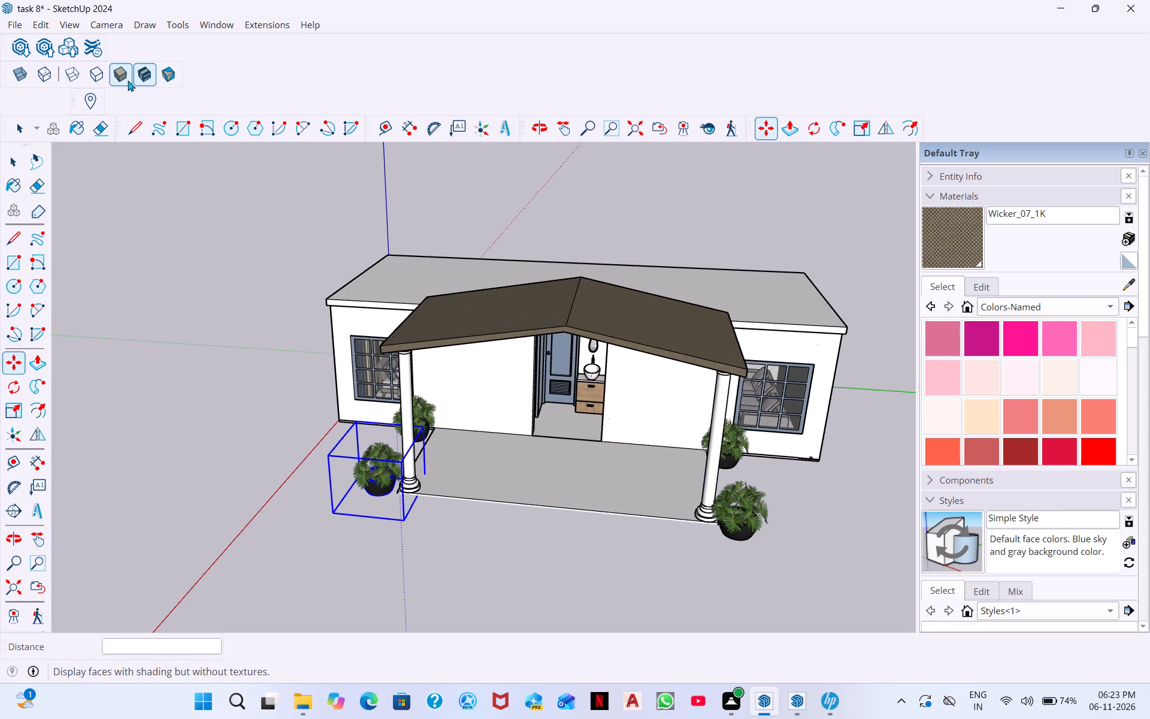
Search the 3D Warehouse for "tiles".
{"action": "left_click", "coordinate": [18, 46]}
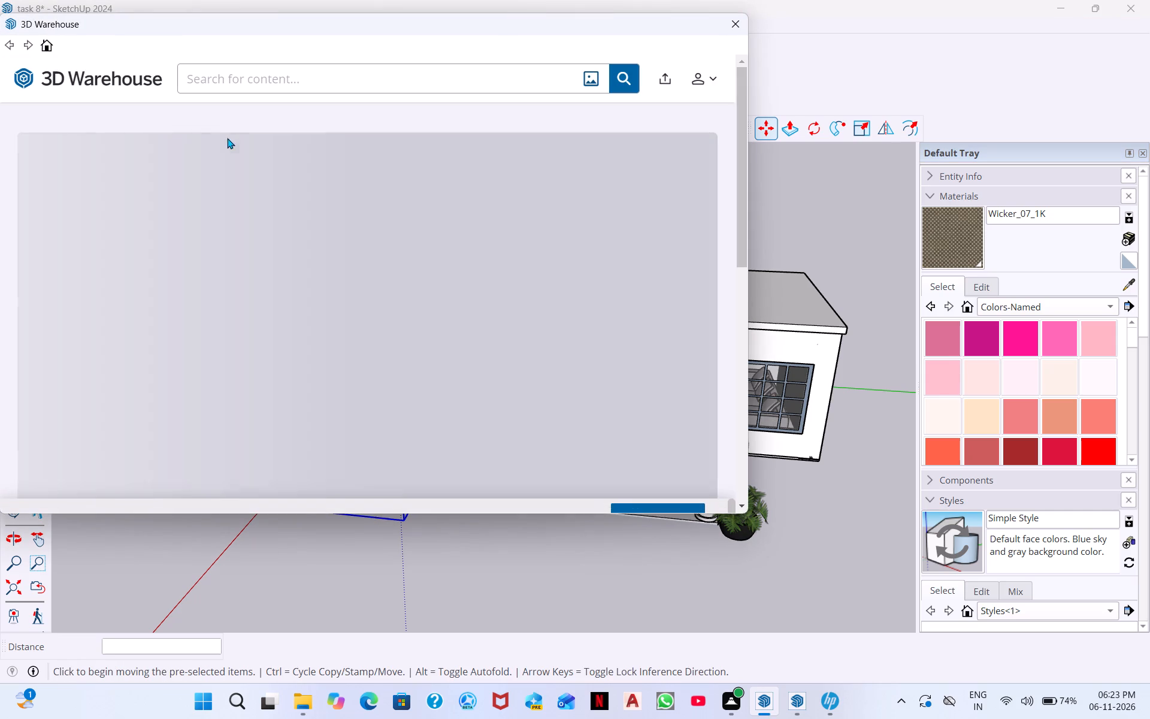
{"action": "left_click", "coordinate": [287, 81]}
{"action": "key", "text": "t"}
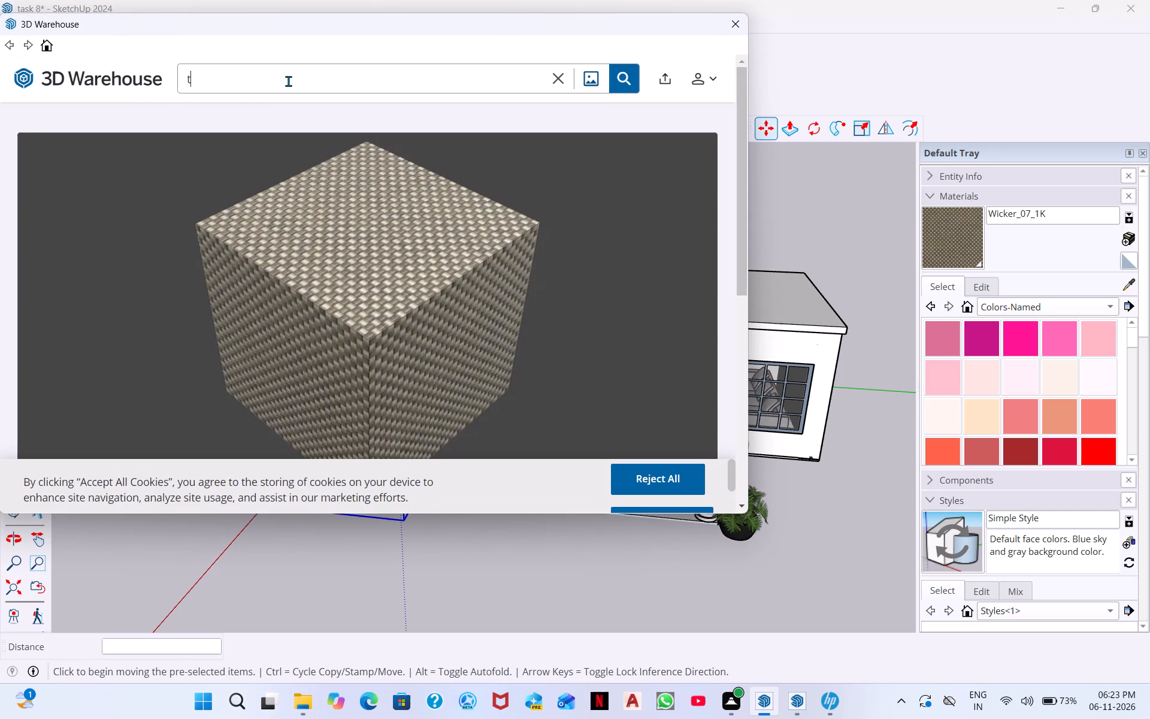
{"action": "type", "text": "iles"}
{"action": "key", "text": "Return"}
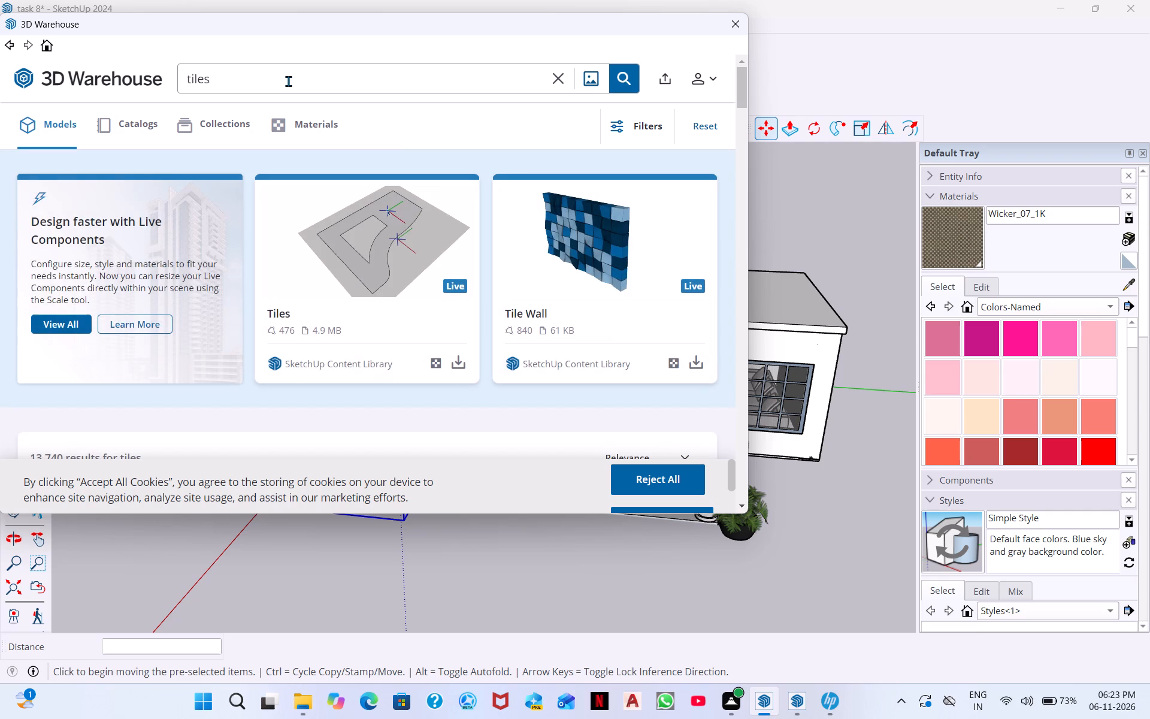
Browse the 3D Warehouse results for "tiles" to find a model suitable for the porch floor.
{"action": "scroll", "coordinate": [646, 600], "scroll_direction": "down", "scroll_amount": 4}
{"action": "scroll", "coordinate": [414, 404], "scroll_direction": "down", "scroll_amount": 6}
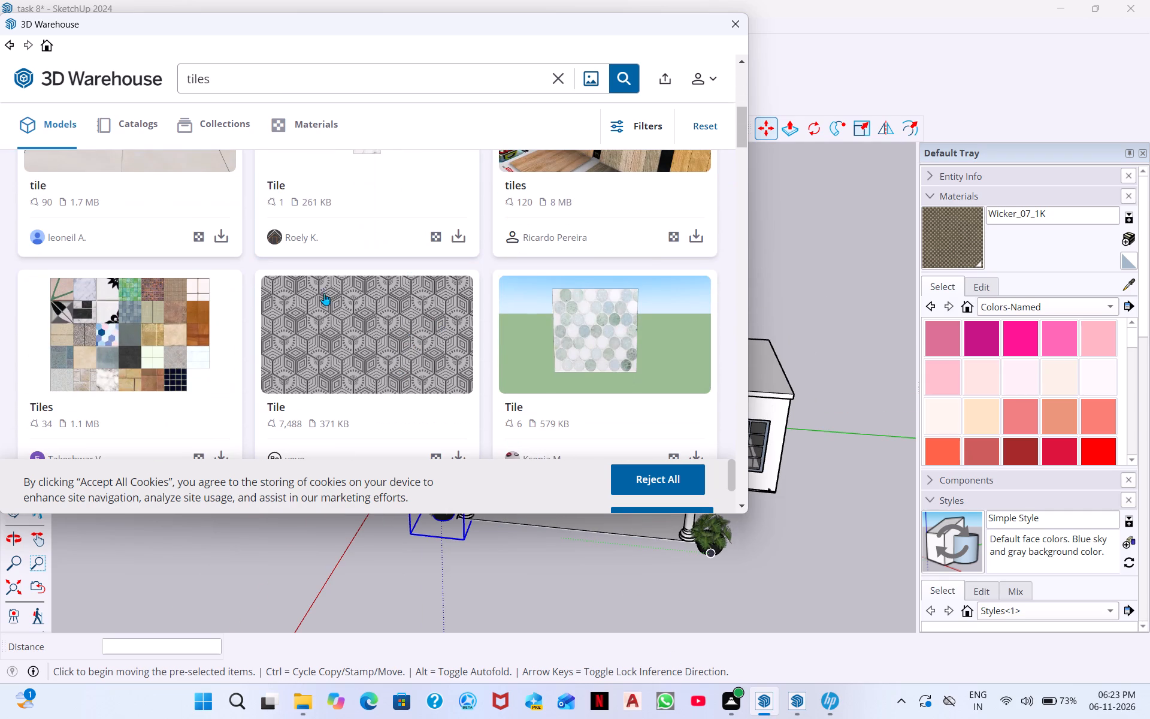
{"action": "scroll", "coordinate": [267, 270], "scroll_direction": "down", "scroll_amount": 2}
{"action": "scroll", "coordinate": [536, 417], "scroll_direction": "down", "scroll_amount": 1}
{"action": "scroll", "coordinate": [460, 397], "scroll_direction": "down", "scroll_amount": 2}
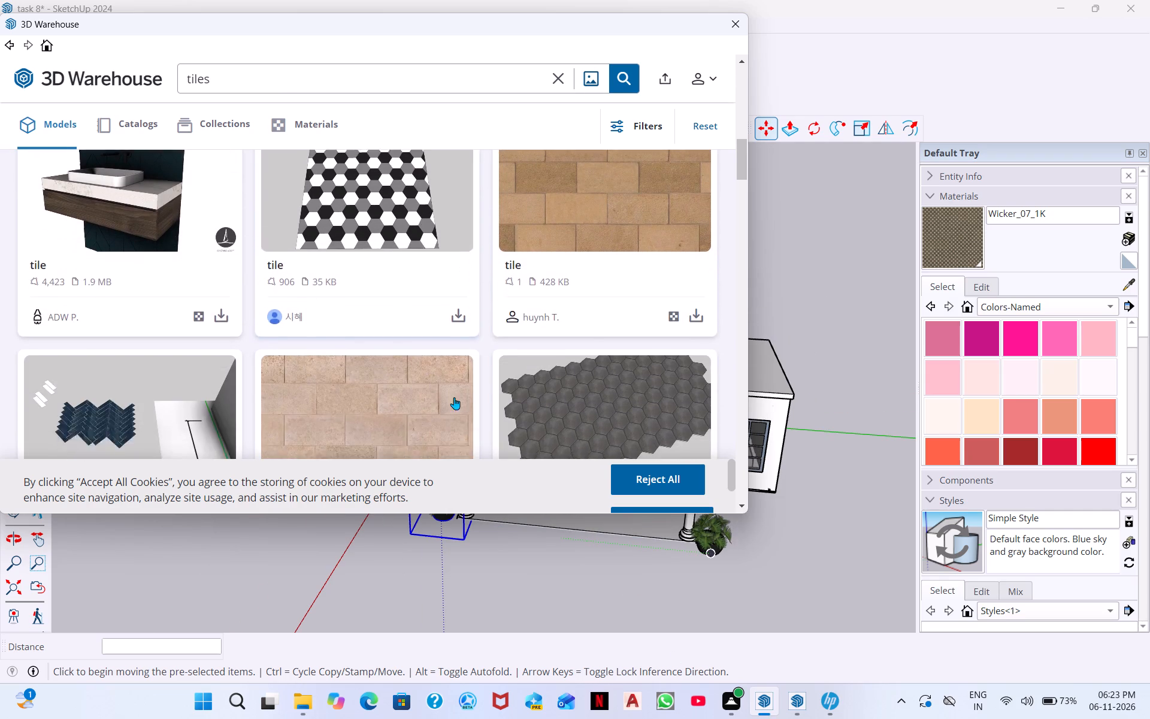
{"action": "scroll", "coordinate": [362, 408], "scroll_direction": "down", "scroll_amount": 3}
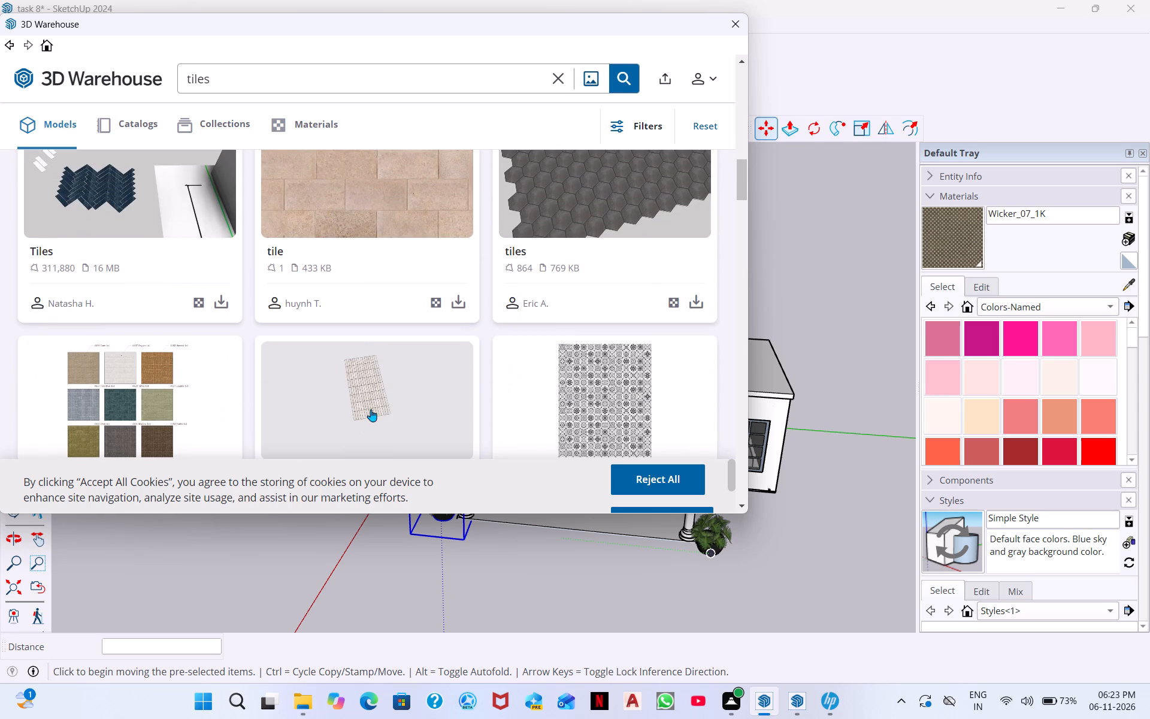
{"action": "scroll", "coordinate": [367, 383], "scroll_direction": "down", "scroll_amount": 5}
{"action": "scroll", "coordinate": [443, 311], "scroll_direction": "down", "scroll_amount": 2}
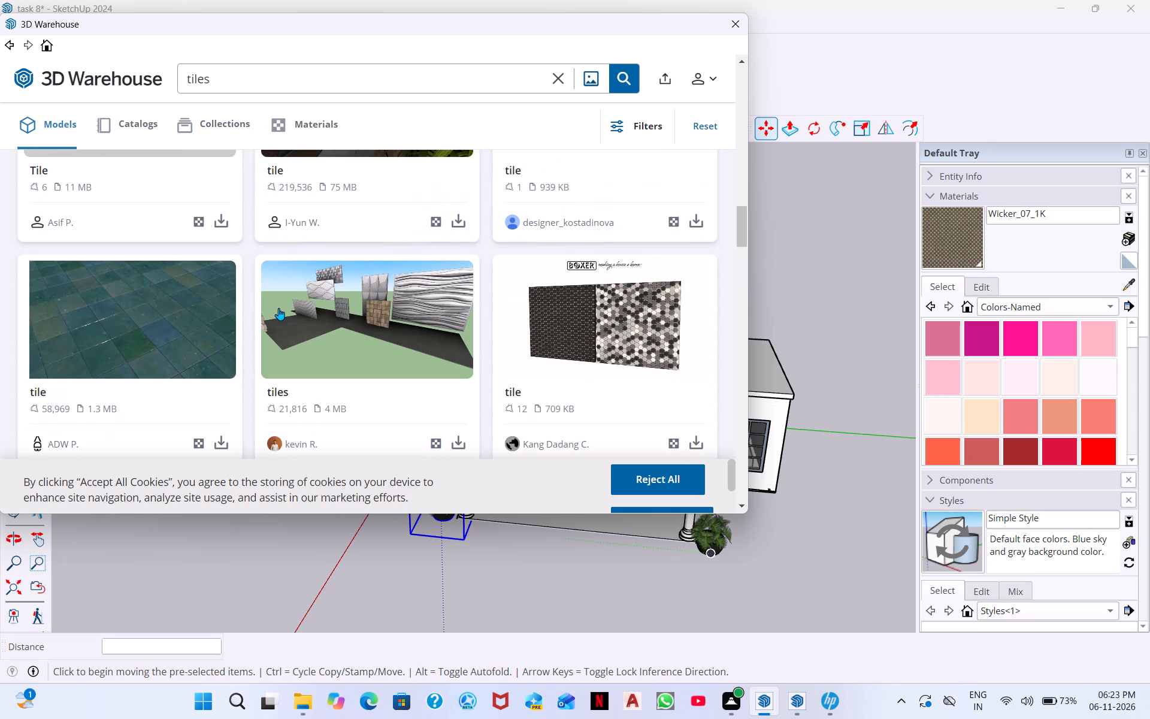
{"action": "scroll", "coordinate": [232, 333], "scroll_direction": "up", "scroll_amount": 3}
{"action": "scroll", "coordinate": [371, 331], "scroll_direction": "down", "scroll_amount": 8}
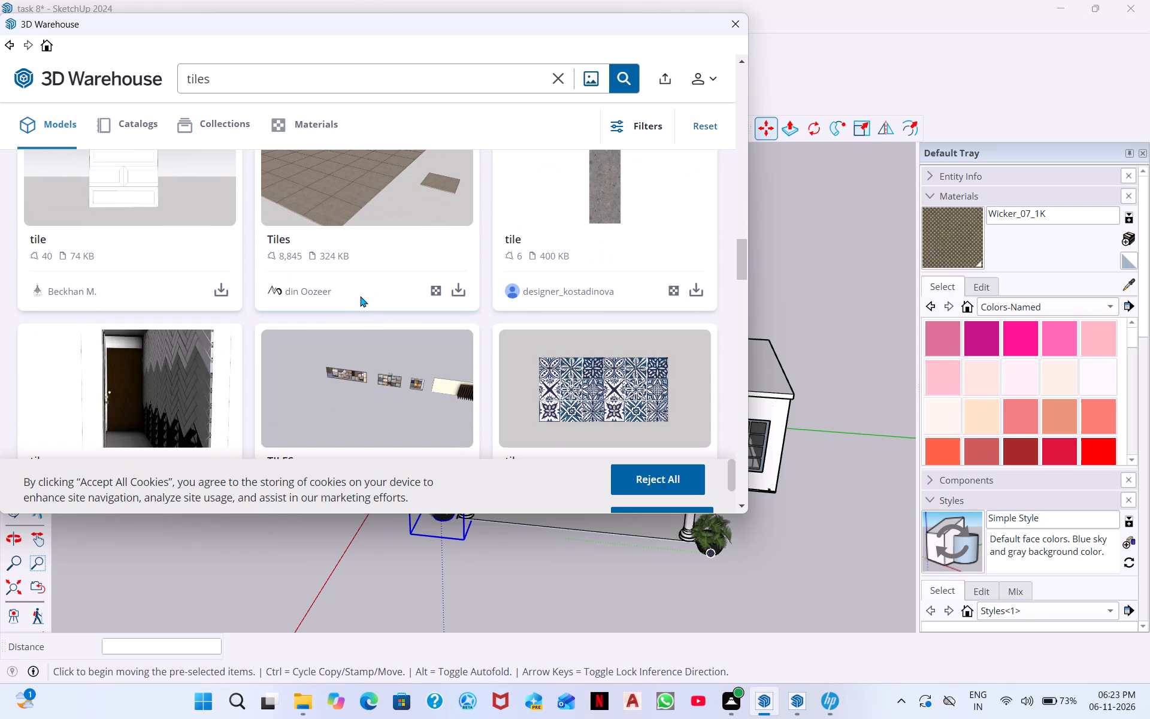
{"action": "scroll", "coordinate": [360, 296], "scroll_direction": "down", "scroll_amount": 3}
{"action": "scroll", "coordinate": [291, 354], "scroll_direction": "down", "scroll_amount": 3}
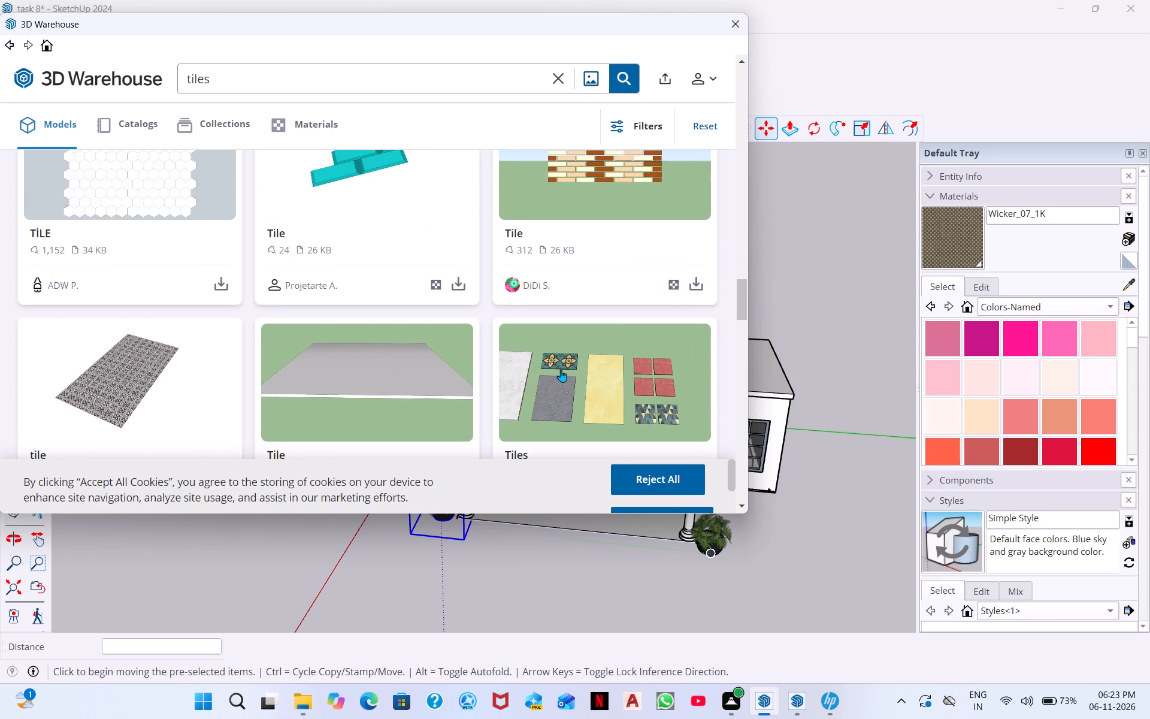
{"action": "scroll", "coordinate": [561, 369], "scroll_direction": "down", "scroll_amount": 2}
{"action": "scroll", "coordinate": [497, 379], "scroll_direction": "down", "scroll_amount": 4}
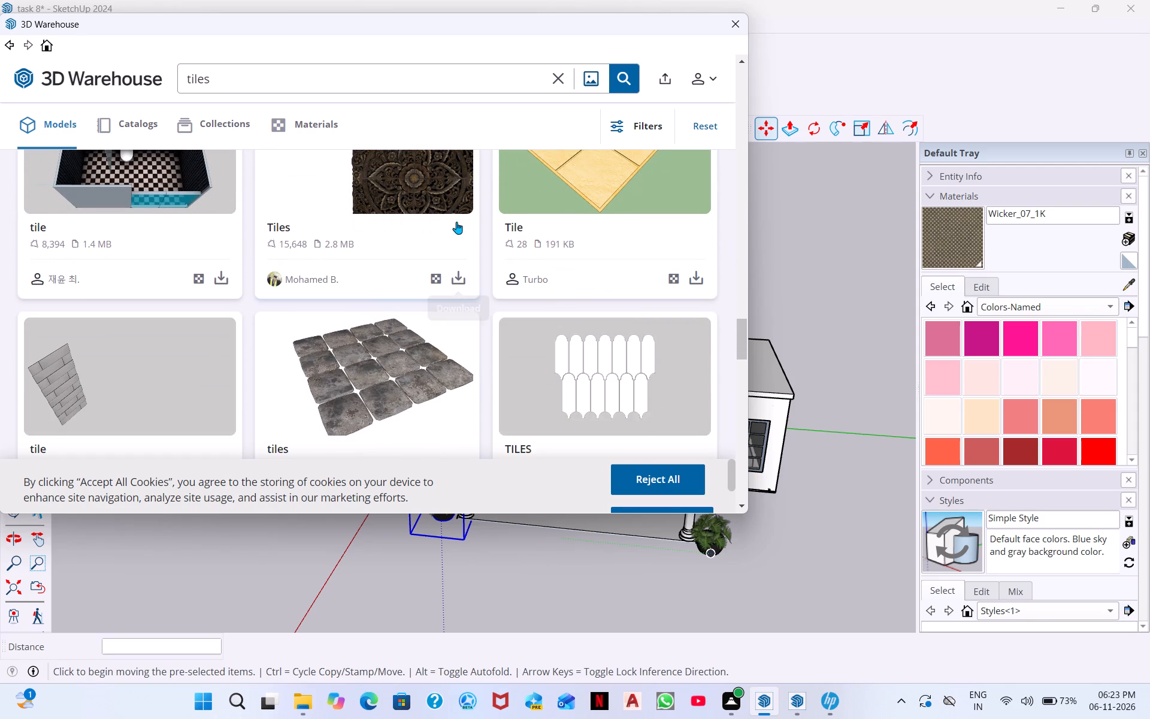
{"action": "scroll", "coordinate": [456, 222], "scroll_direction": "up", "scroll_amount": 1}
{"action": "scroll", "coordinate": [456, 220], "scroll_direction": "down", "scroll_amount": 3}
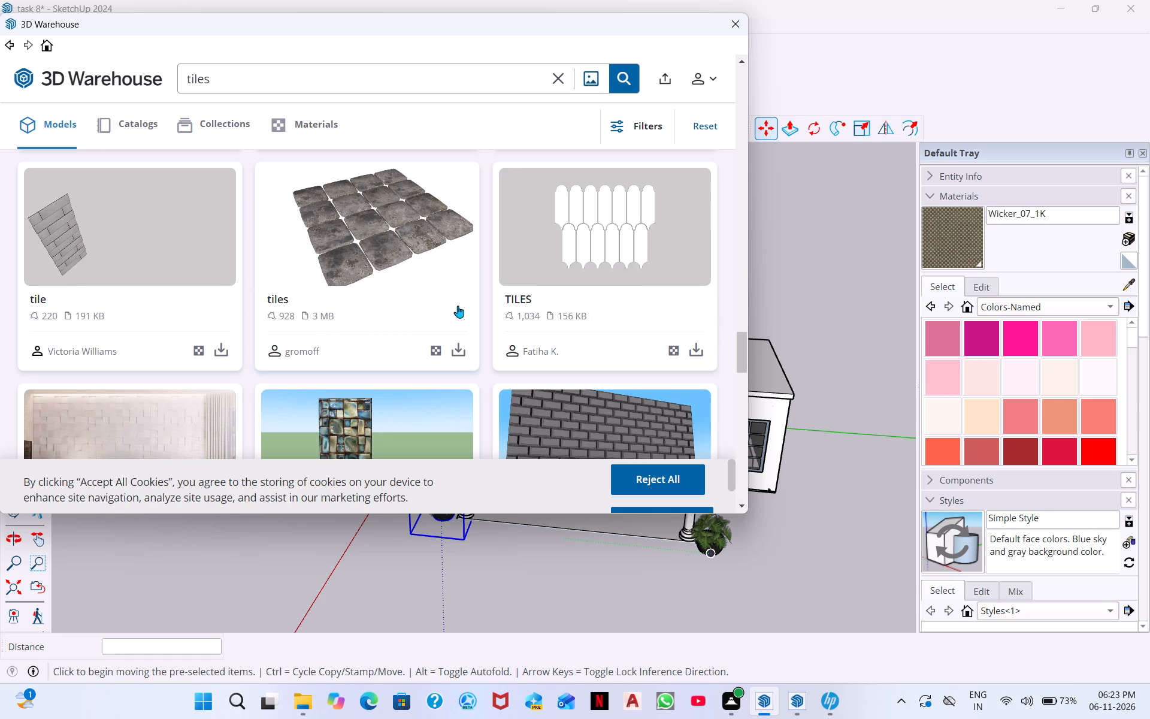
{"action": "scroll", "coordinate": [561, 335], "scroll_direction": "down", "scroll_amount": 1}
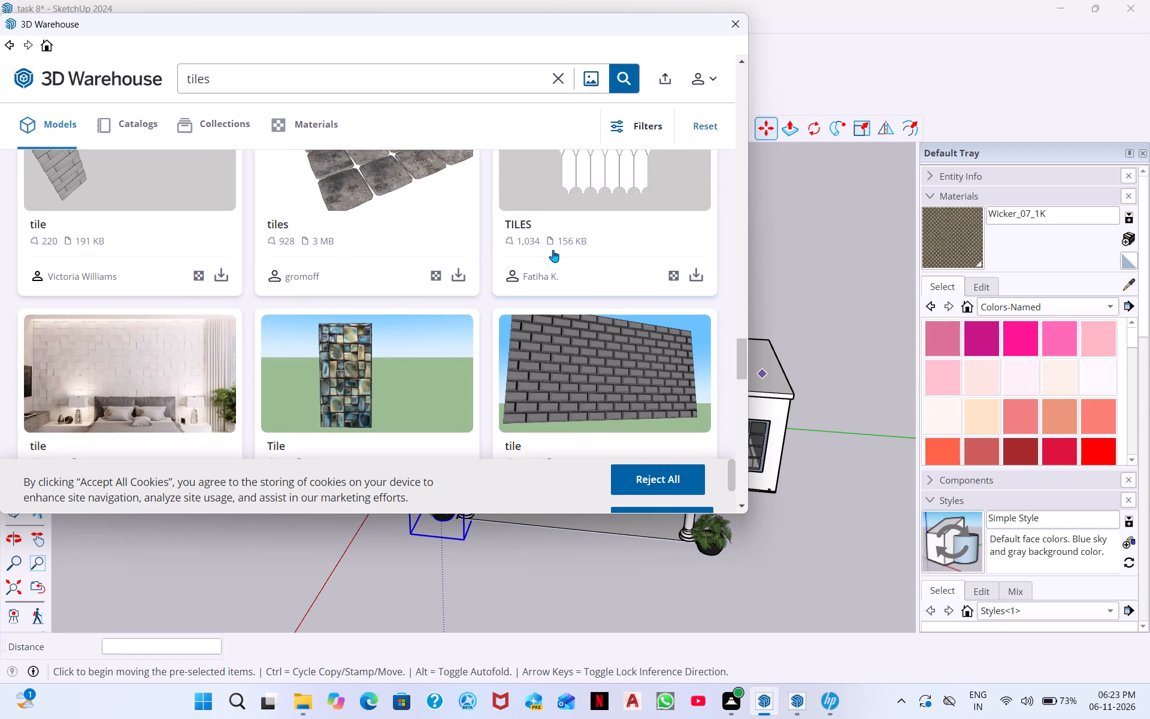
{"action": "scroll", "coordinate": [553, 250], "scroll_direction": "down", "scroll_amount": 2}
{"action": "scroll", "coordinate": [553, 250], "scroll_direction": "up", "scroll_amount": 3}
{"action": "scroll", "coordinate": [553, 250], "scroll_direction": "down", "scroll_amount": 5}
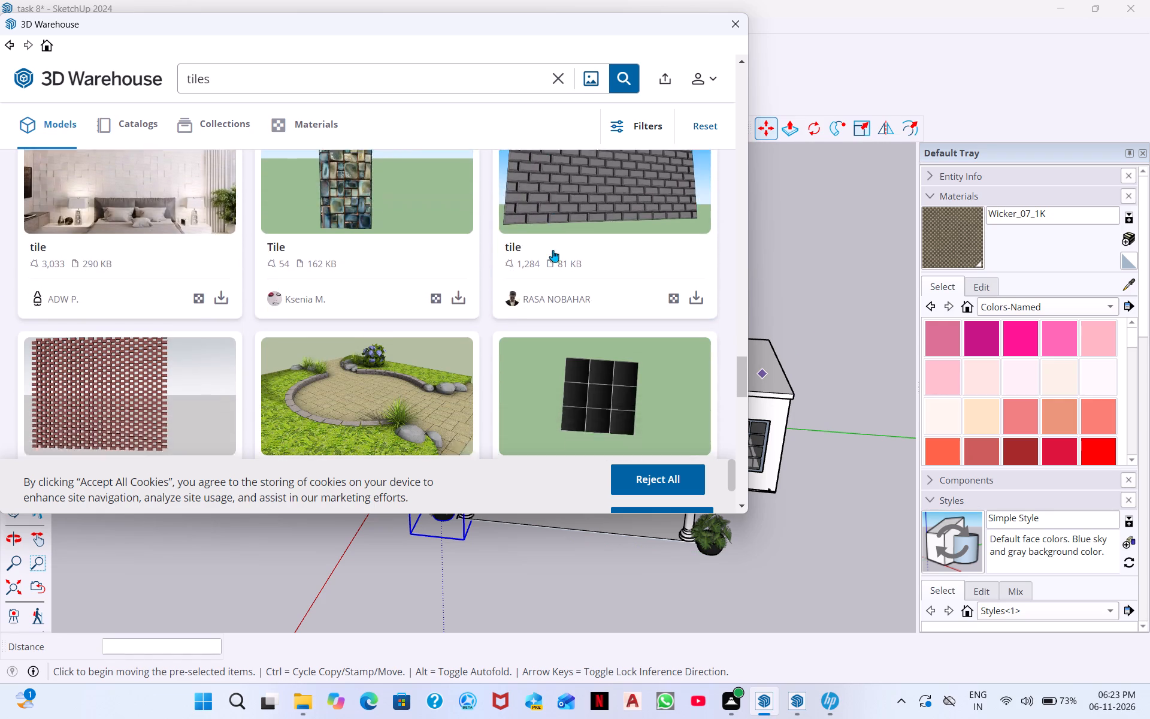
{"action": "scroll", "coordinate": [553, 250], "scroll_direction": "down", "scroll_amount": 2}
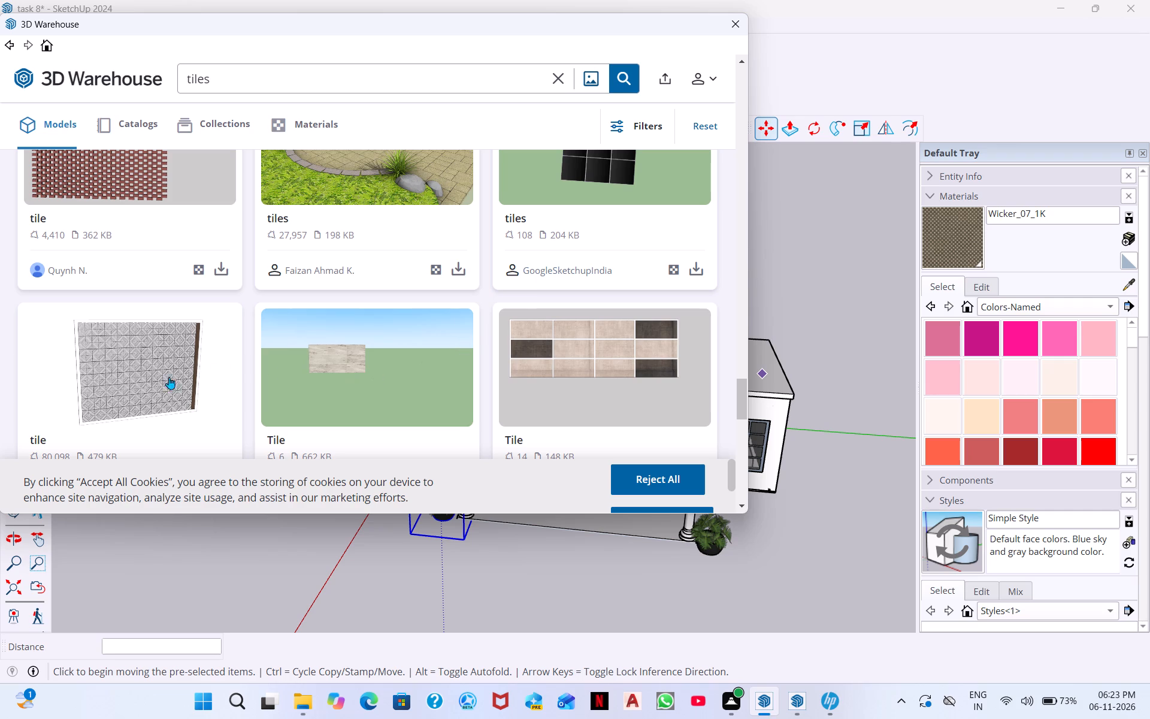
{"action": "scroll", "coordinate": [341, 394], "scroll_direction": "down", "scroll_amount": 5}
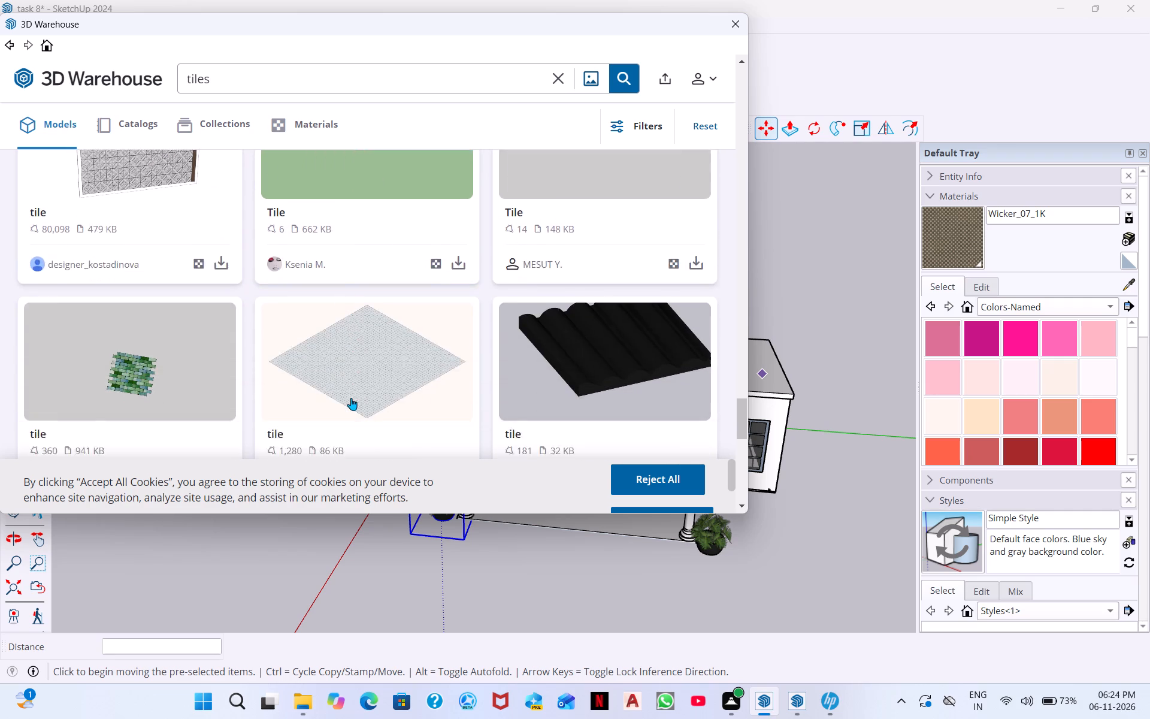
{"action": "scroll", "coordinate": [351, 398], "scroll_direction": "down", "scroll_amount": 8}
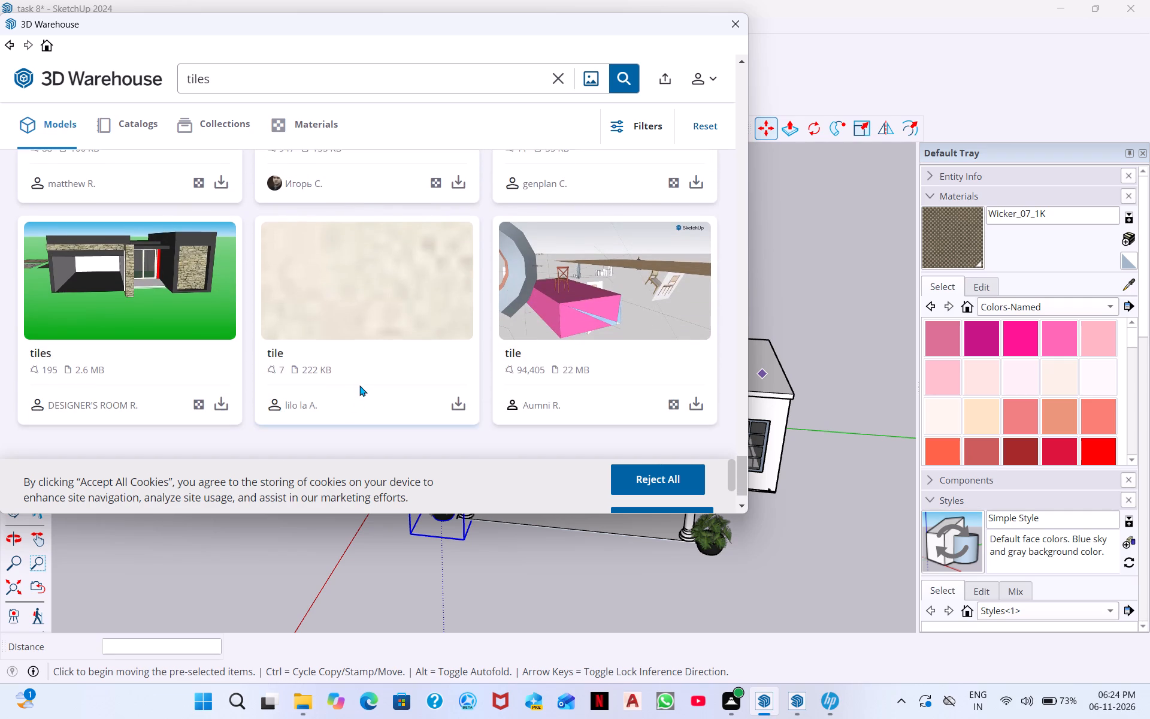
{"action": "scroll", "coordinate": [359, 384], "scroll_direction": "down", "scroll_amount": 9}
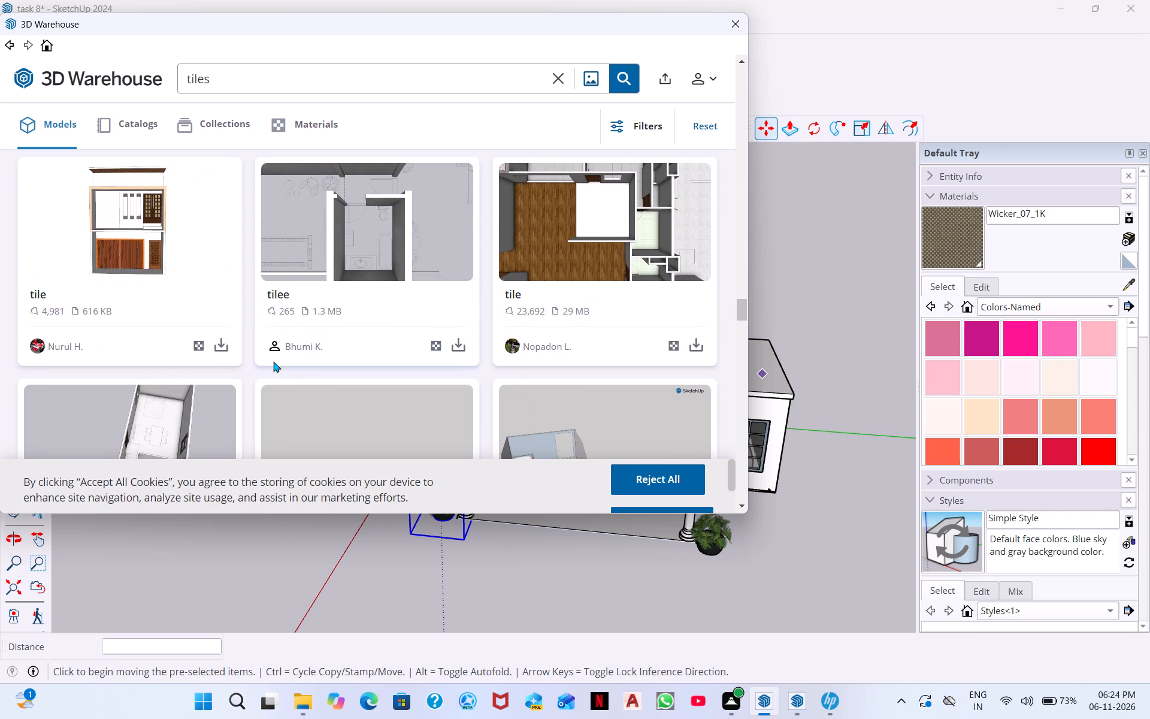
{"action": "scroll", "coordinate": [541, 321], "scroll_direction": "down", "scroll_amount": 2}
{"action": "scroll", "coordinate": [474, 306], "scroll_direction": "down", "scroll_amount": 3}
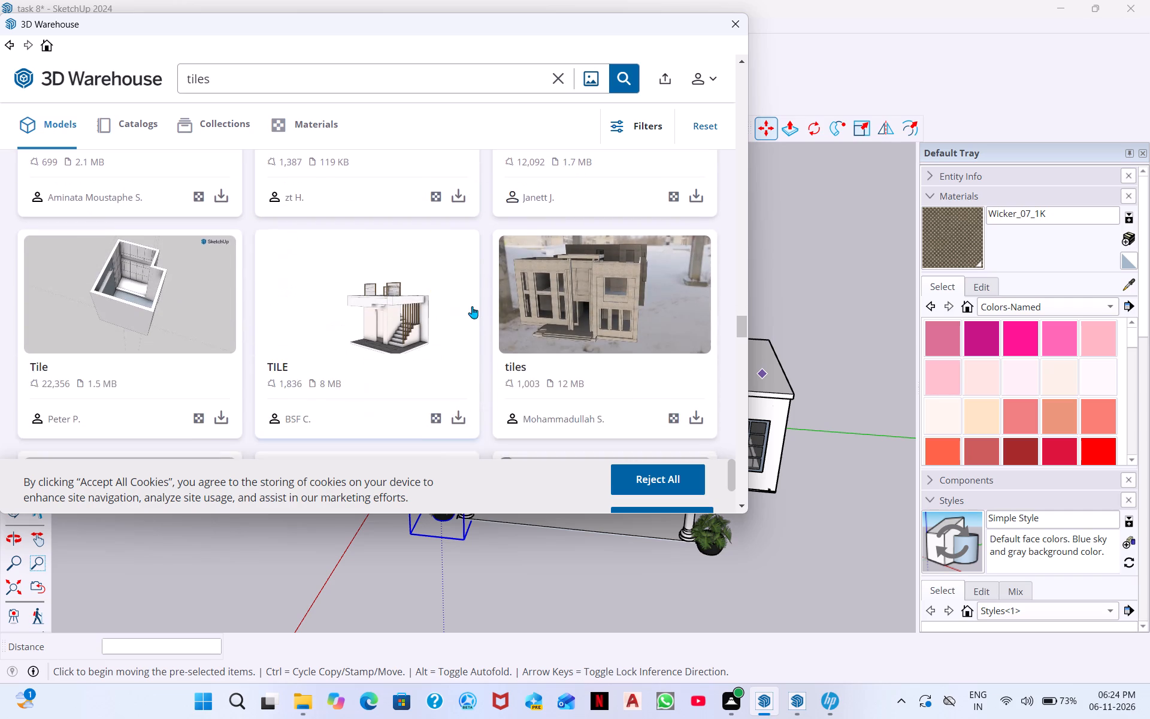
{"action": "scroll", "coordinate": [444, 307], "scroll_direction": "down", "scroll_amount": 1}
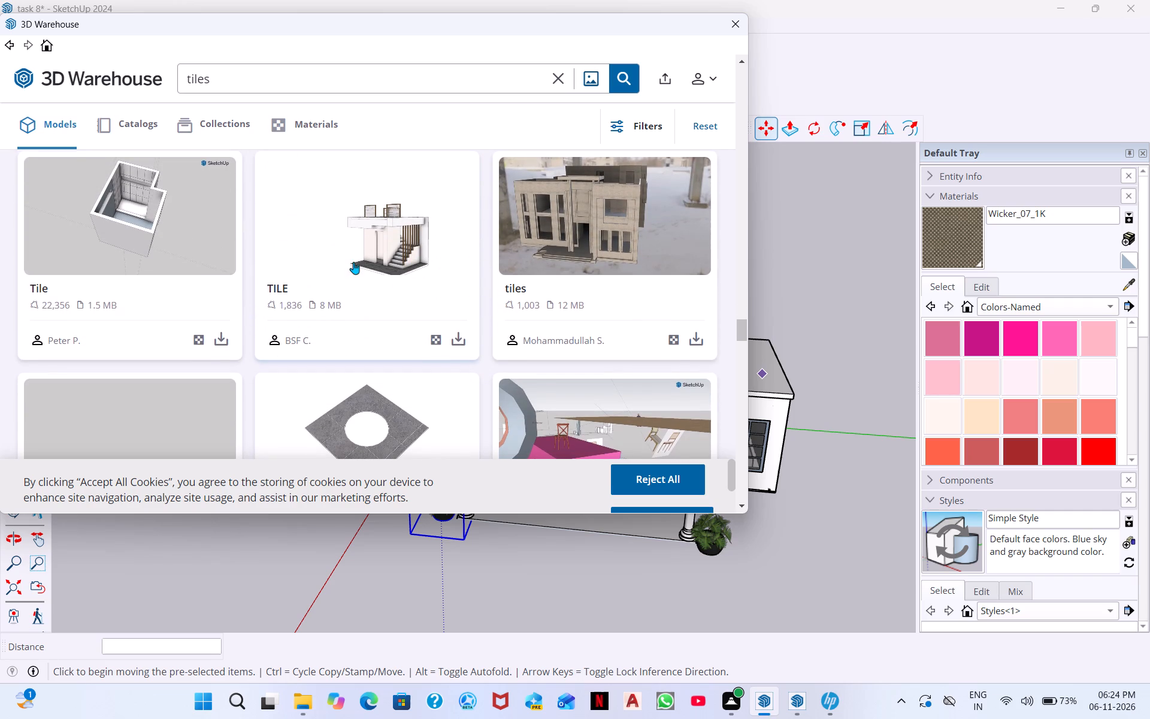
{"action": "scroll", "coordinate": [519, 311], "scroll_direction": "down", "scroll_amount": 1}
{"action": "scroll", "coordinate": [329, 338], "scroll_direction": "down", "scroll_amount": 5}
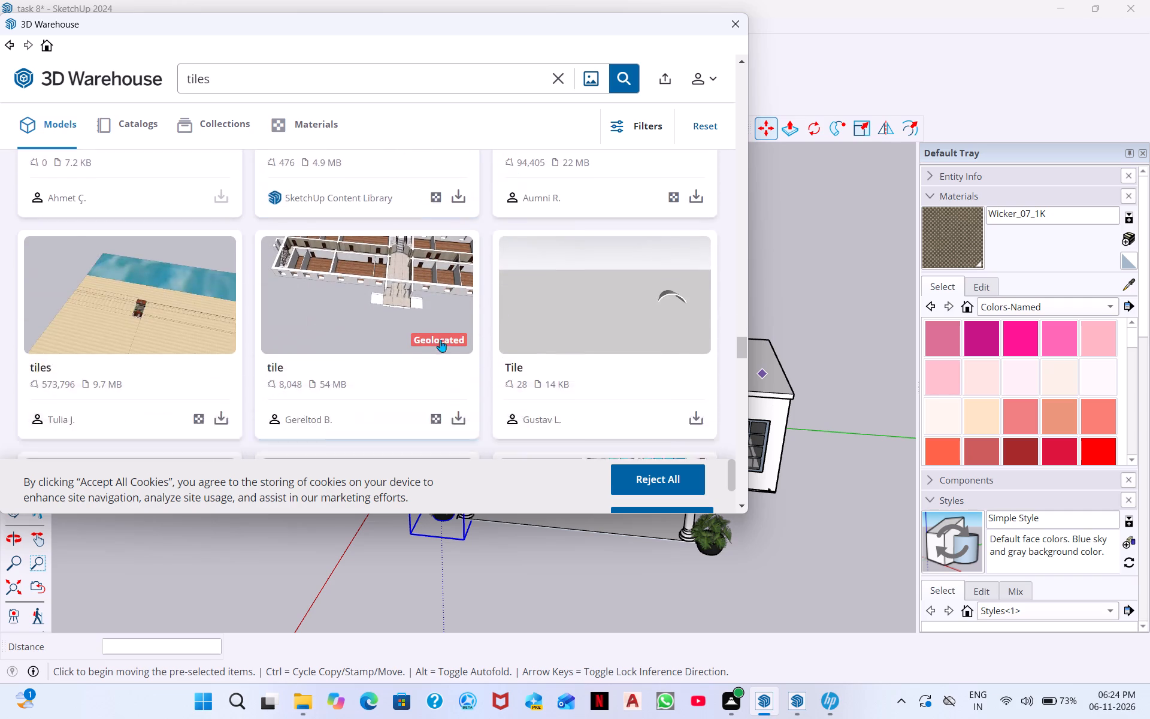
{"action": "scroll", "coordinate": [427, 345], "scroll_direction": "down", "scroll_amount": 8}
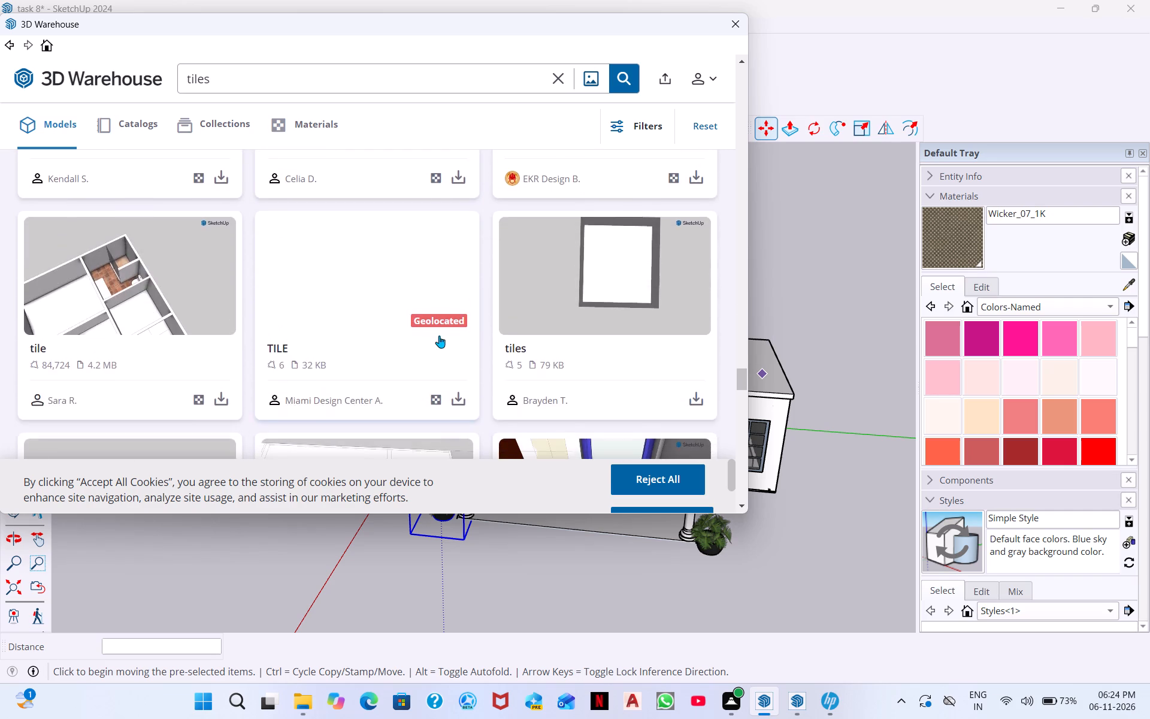
{"action": "scroll", "coordinate": [439, 336], "scroll_direction": "down", "scroll_amount": 2}
{"action": "scroll", "coordinate": [319, 345], "scroll_direction": "down", "scroll_amount": 6}
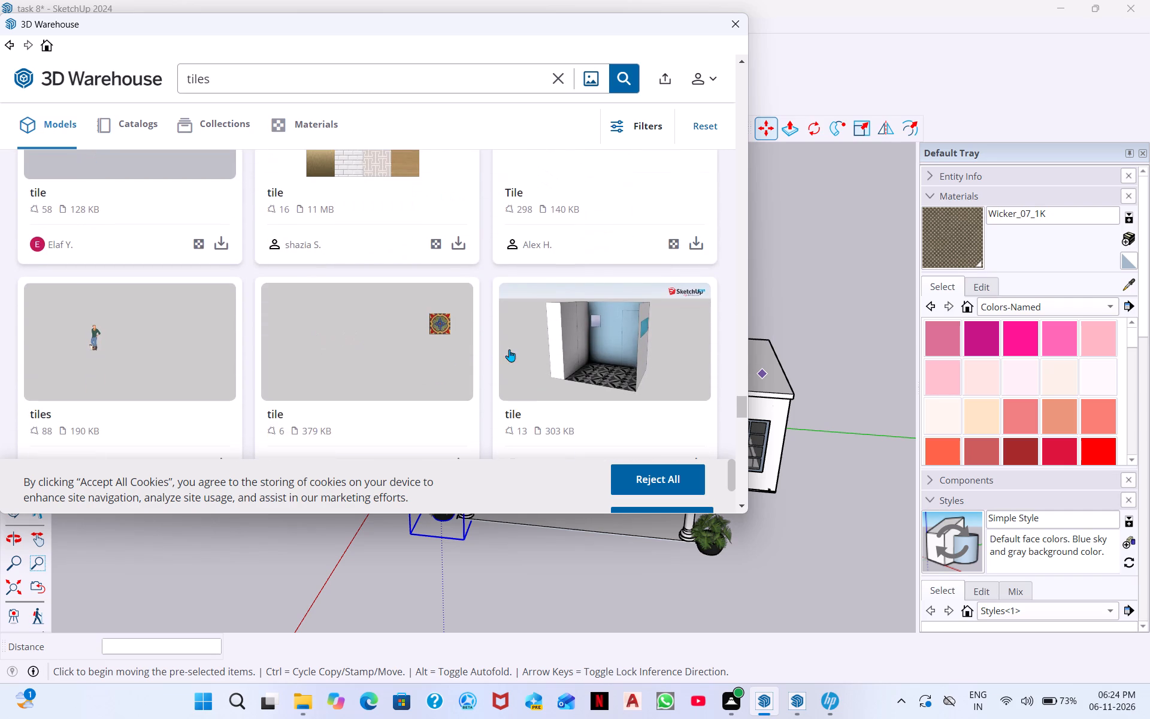
{"action": "scroll", "coordinate": [464, 359], "scroll_direction": "down", "scroll_amount": 2}
{"action": "scroll", "coordinate": [310, 357], "scroll_direction": "down", "scroll_amount": 6}
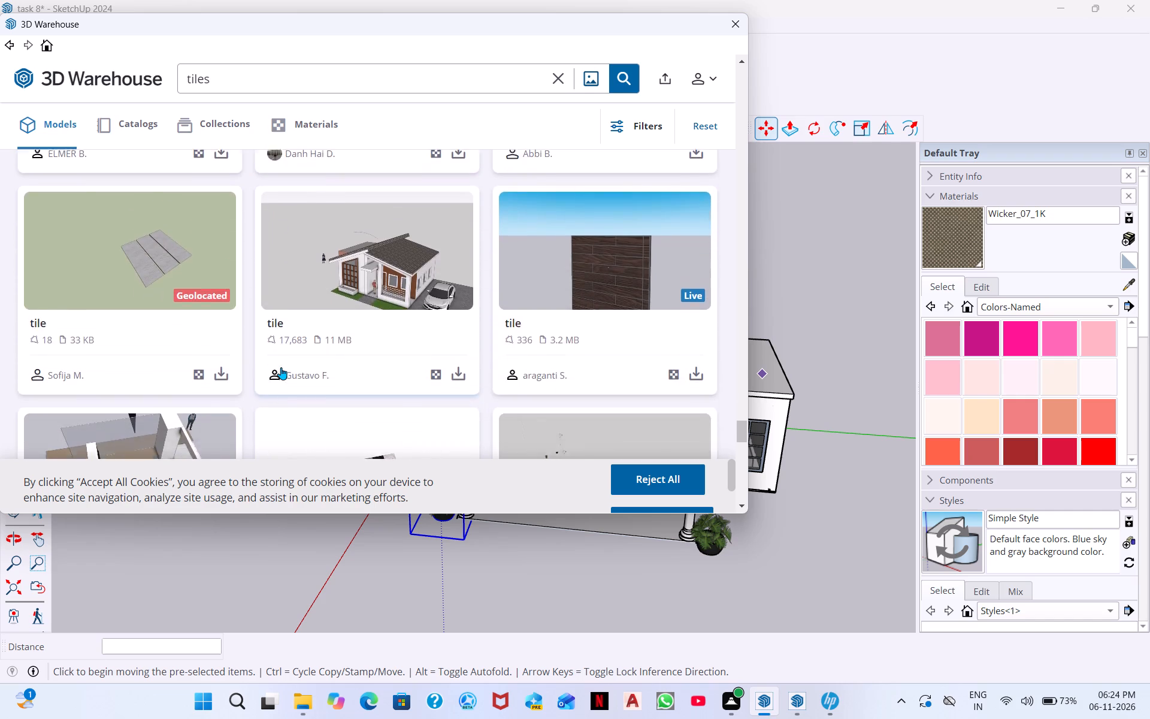
{"action": "scroll", "coordinate": [281, 367], "scroll_direction": "down", "scroll_amount": 2}
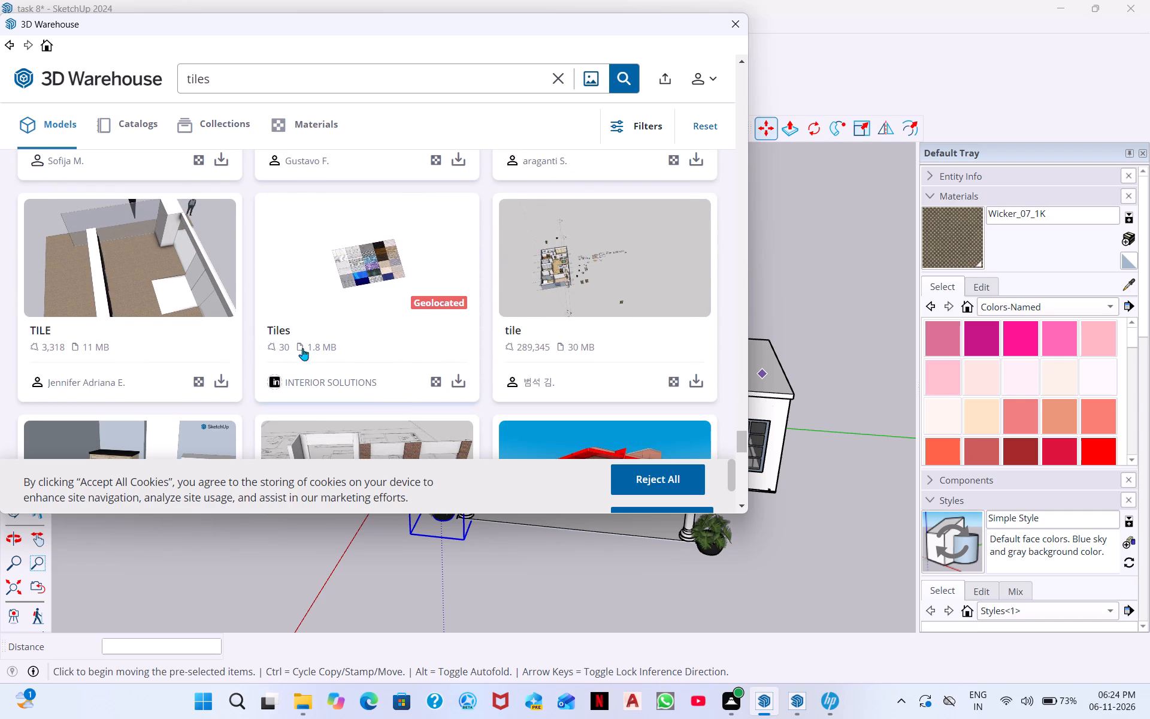
{"action": "scroll", "coordinate": [362, 357], "scroll_direction": "down", "scroll_amount": 1}
{"action": "scroll", "coordinate": [409, 282], "scroll_direction": "up", "scroll_amount": 1}
{"action": "scroll", "coordinate": [412, 269], "scroll_direction": "down", "scroll_amount": 7}
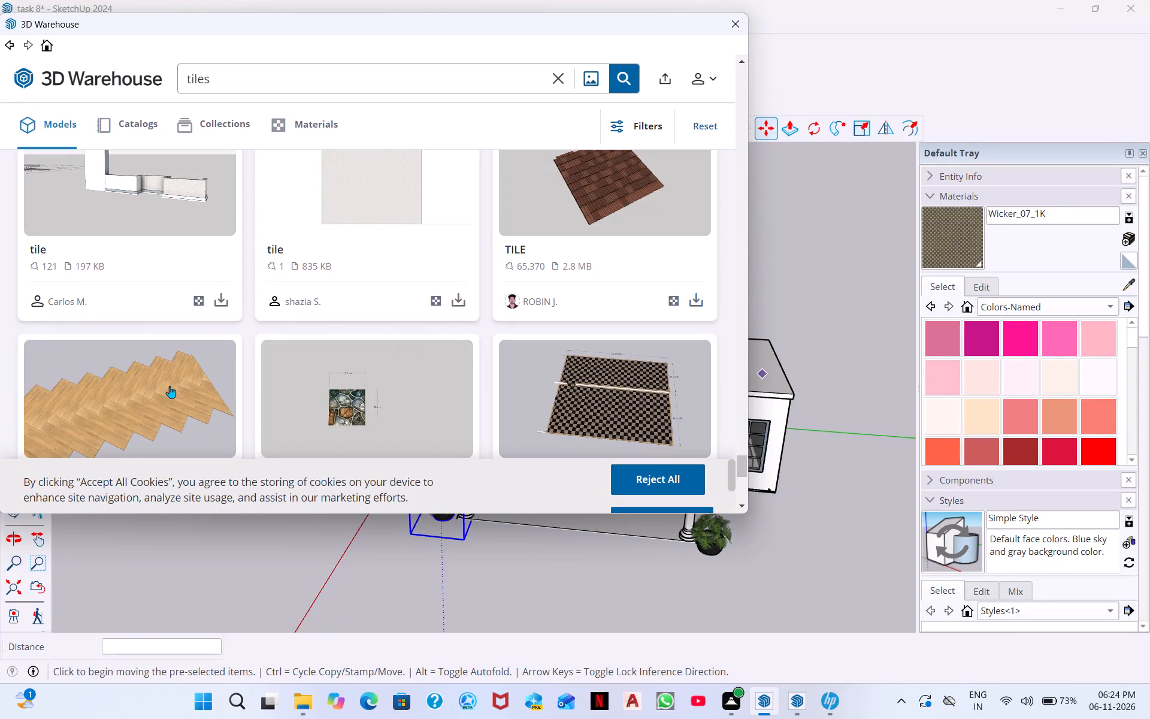
{"action": "scroll", "coordinate": [181, 373], "scroll_direction": "down", "scroll_amount": 4}
{"action": "scroll", "coordinate": [78, 248], "scroll_direction": "down", "scroll_amount": 1}
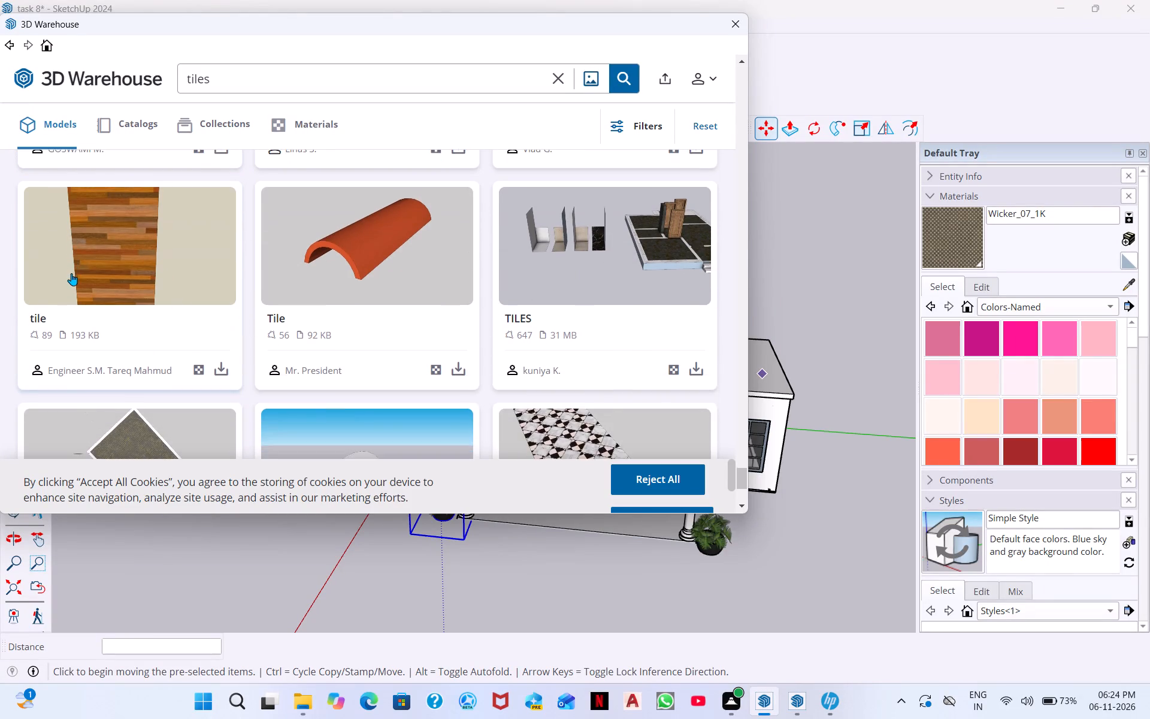
Load the herringbone wood flooring model "TILE" into the house model and place it at the porch floor's corner against the house wall.
{"action": "scroll", "coordinate": [71, 274], "scroll_direction": "up", "scroll_amount": 5}
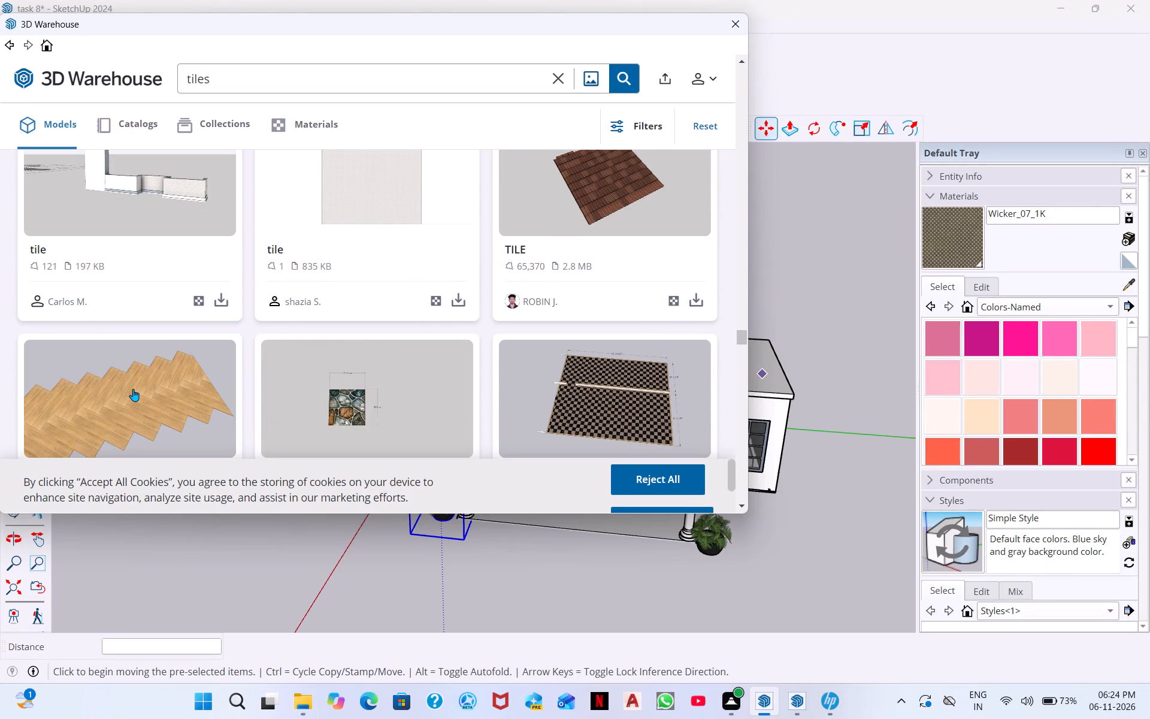
{"action": "left_click", "coordinate": [133, 389]}
{"action": "scroll", "coordinate": [310, 377], "scroll_direction": "down", "scroll_amount": 3}
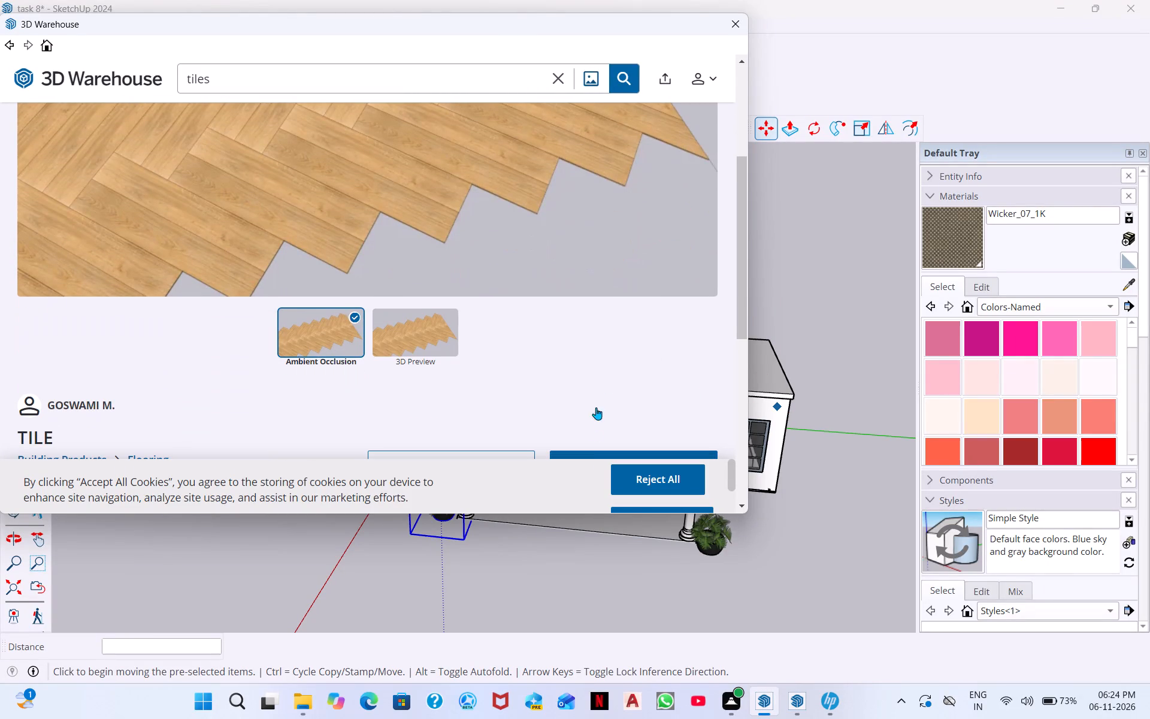
{"action": "scroll", "coordinate": [635, 392], "scroll_direction": "down", "scroll_amount": 2}
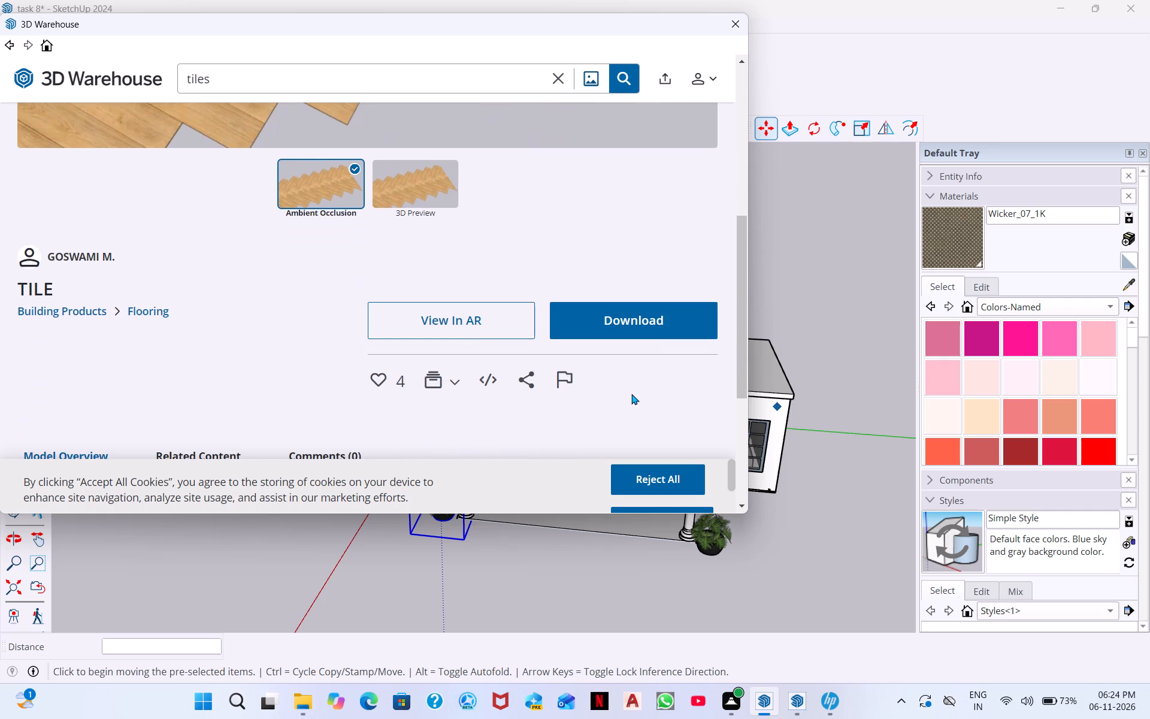
{"action": "left_click", "coordinate": [628, 324]}
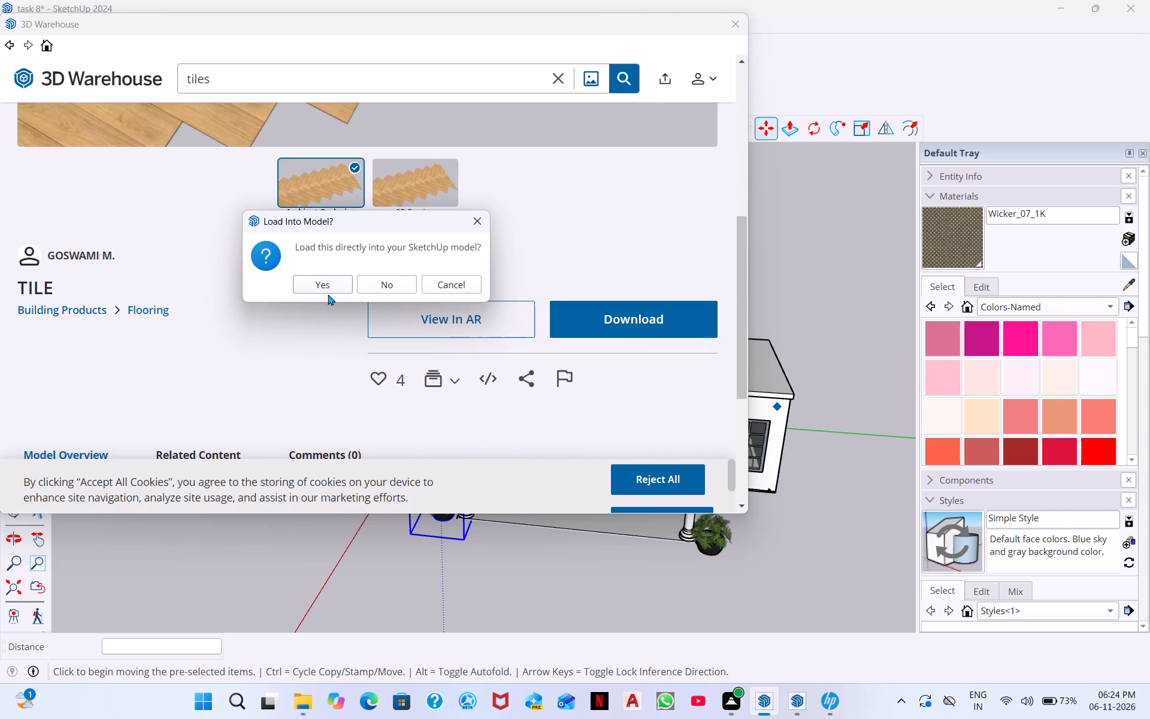
{"action": "left_click", "coordinate": [329, 292]}
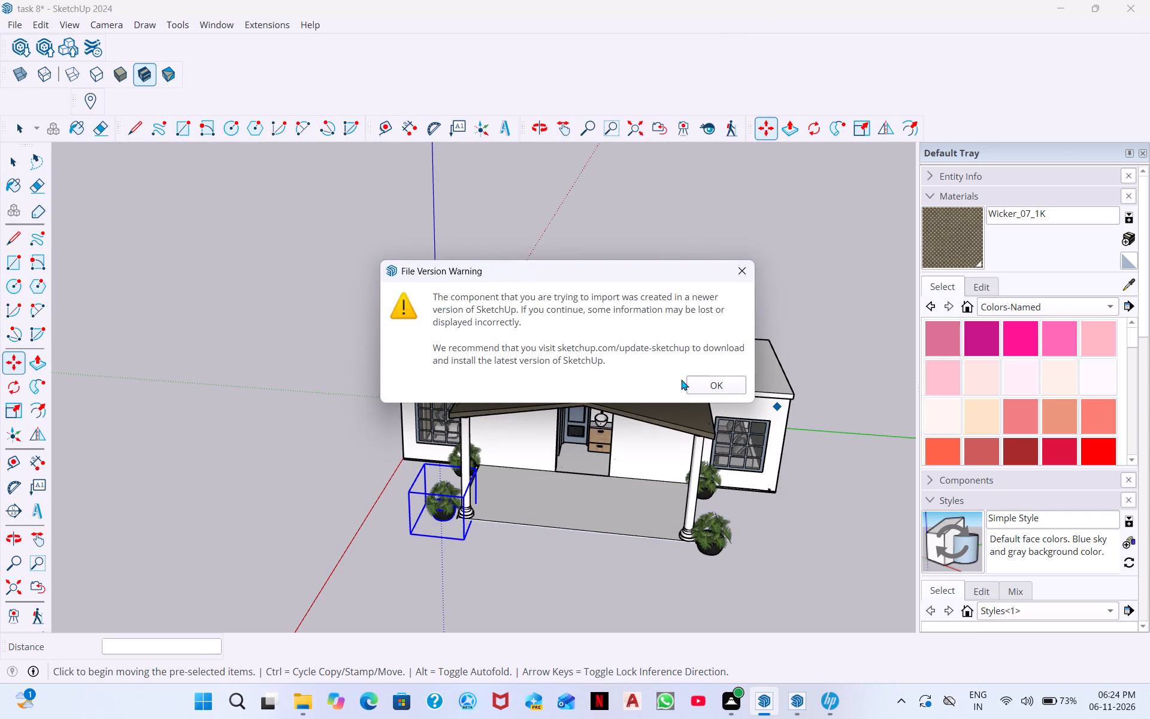
{"action": "left_click", "coordinate": [694, 385]}
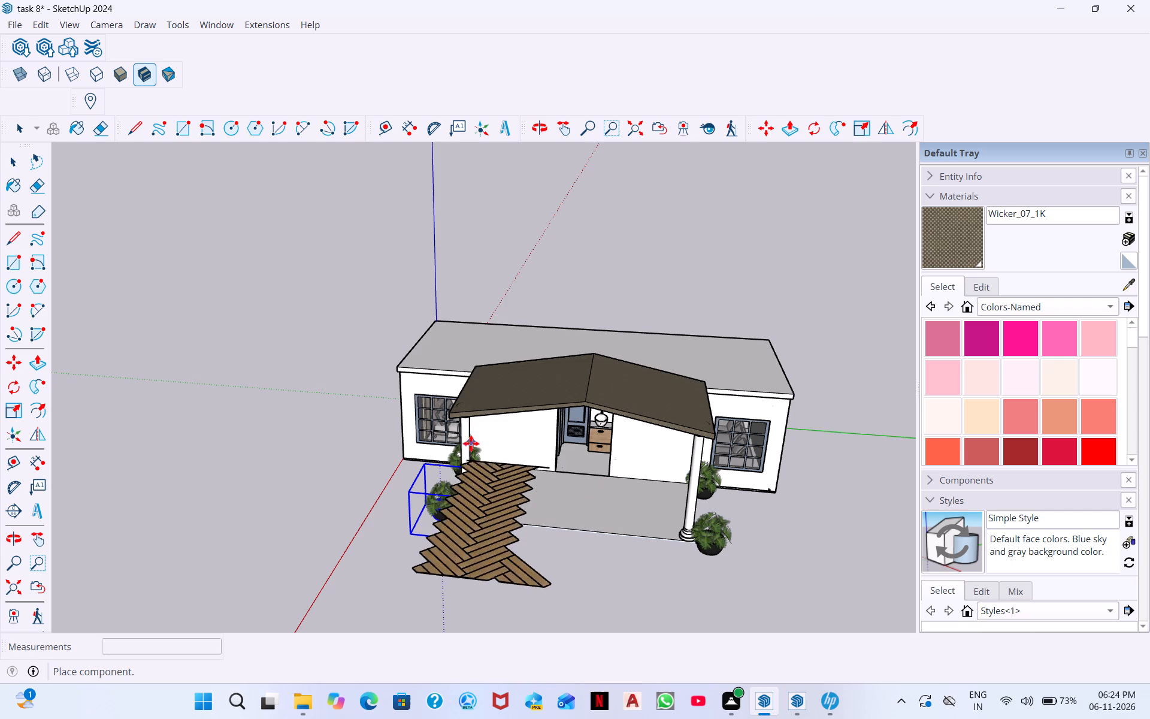
{"action": "scroll", "coordinate": [481, 454], "scroll_direction": "up", "scroll_amount": 10}
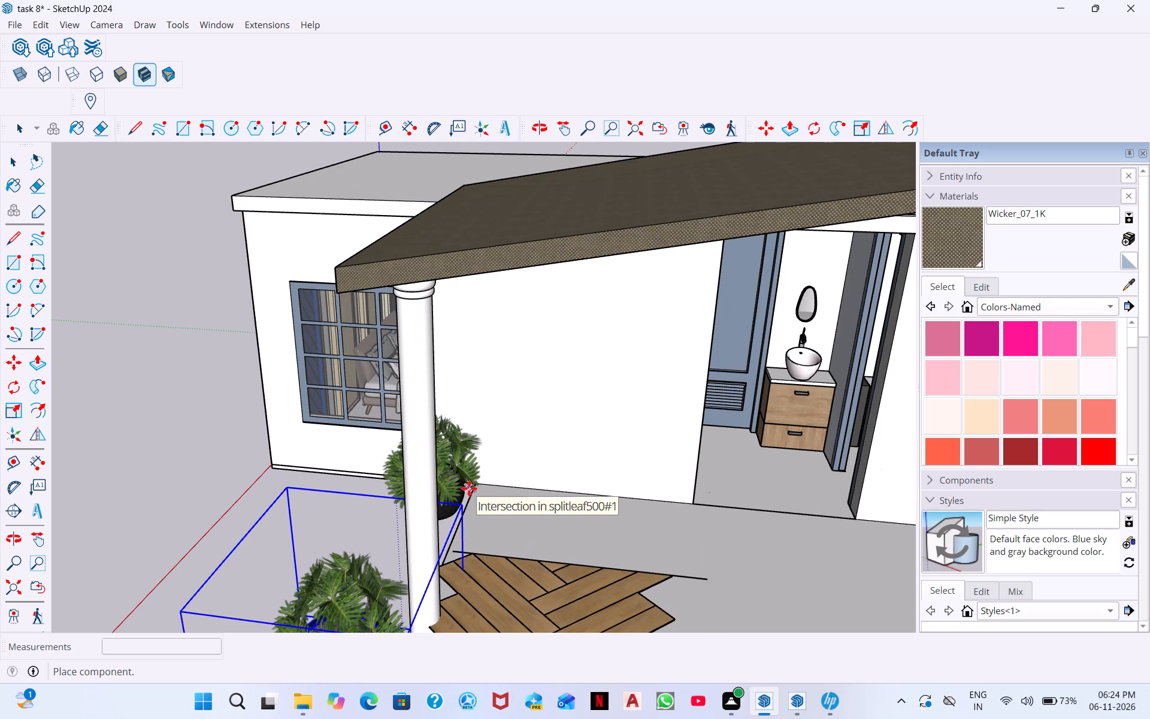
{"action": "scroll", "coordinate": [476, 484], "scroll_direction": "up", "scroll_amount": 9}
{"action": "left_click", "coordinate": [477, 482]}
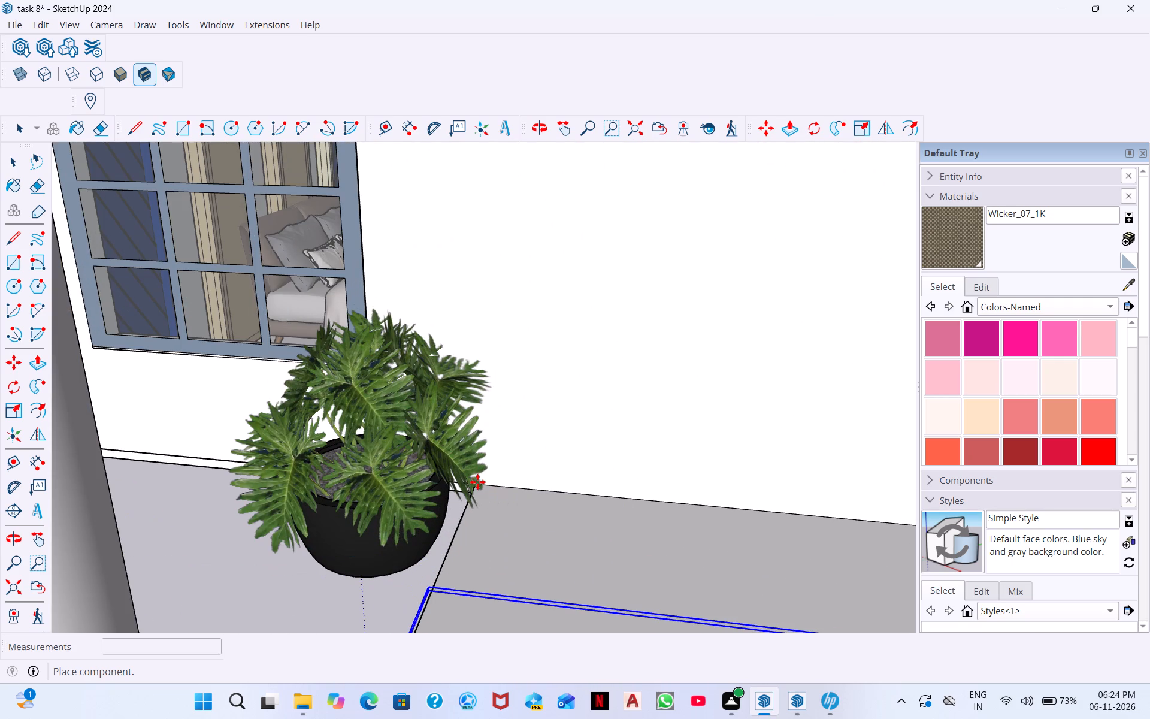
Examine from above and from ground level how the herringbone flooring sits against the porch floor, columns and house wall.
{"action": "scroll", "coordinate": [529, 538], "scroll_direction": "down", "scroll_amount": 5}
{"action": "scroll", "coordinate": [543, 600], "scroll_direction": "down", "scroll_amount": 9}
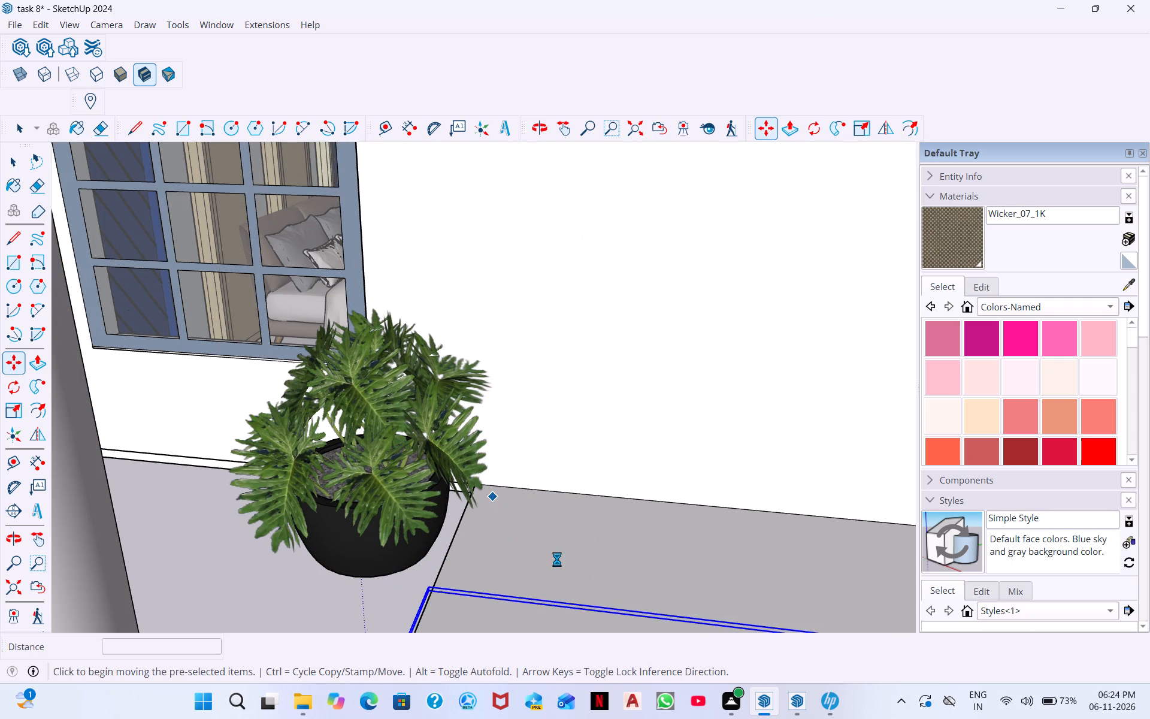
{"action": "scroll", "coordinate": [557, 559], "scroll_direction": "down", "scroll_amount": 7}
{"action": "middle_click", "coordinate": [455, 604]}
{"action": "scroll", "coordinate": [455, 604], "scroll_direction": "down", "scroll_amount": 12}
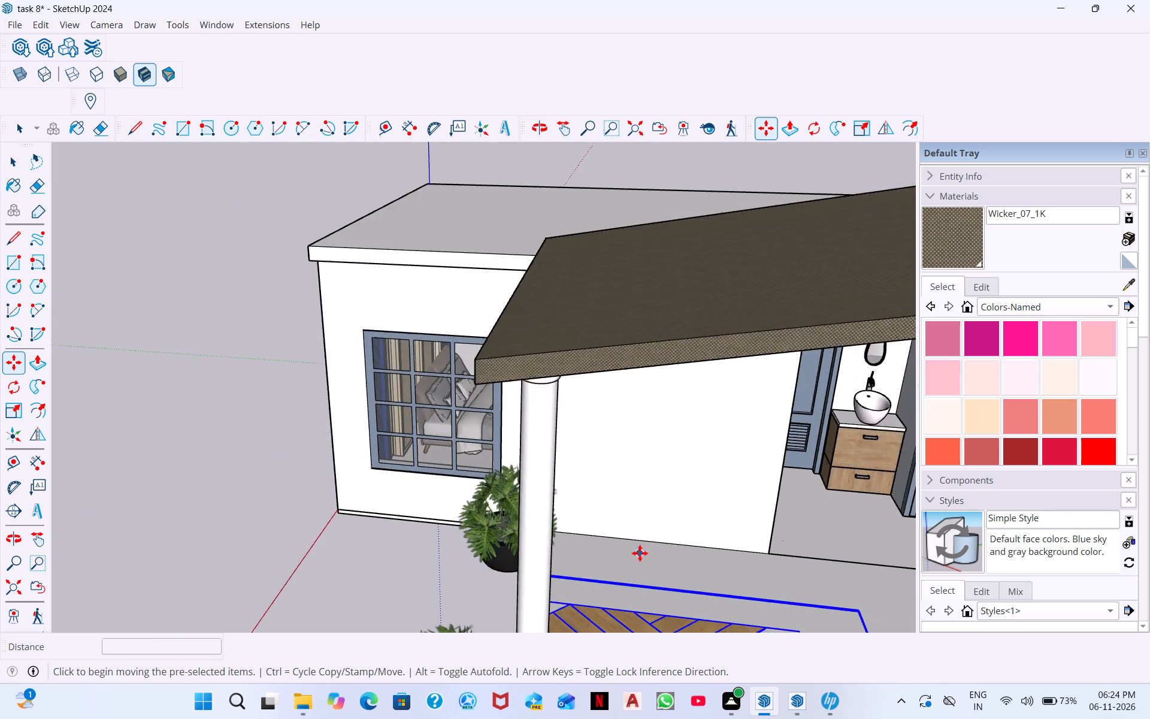
{"action": "scroll", "coordinate": [640, 553], "scroll_direction": "down", "scroll_amount": 2}
{"action": "scroll", "coordinate": [708, 601], "scroll_direction": "up", "scroll_amount": 1}
{"action": "scroll", "coordinate": [700, 606], "scroll_direction": "down", "scroll_amount": 6}
{"action": "middle_click_drag", "start_coordinate": [733, 633], "coordinate": [693, 589]}
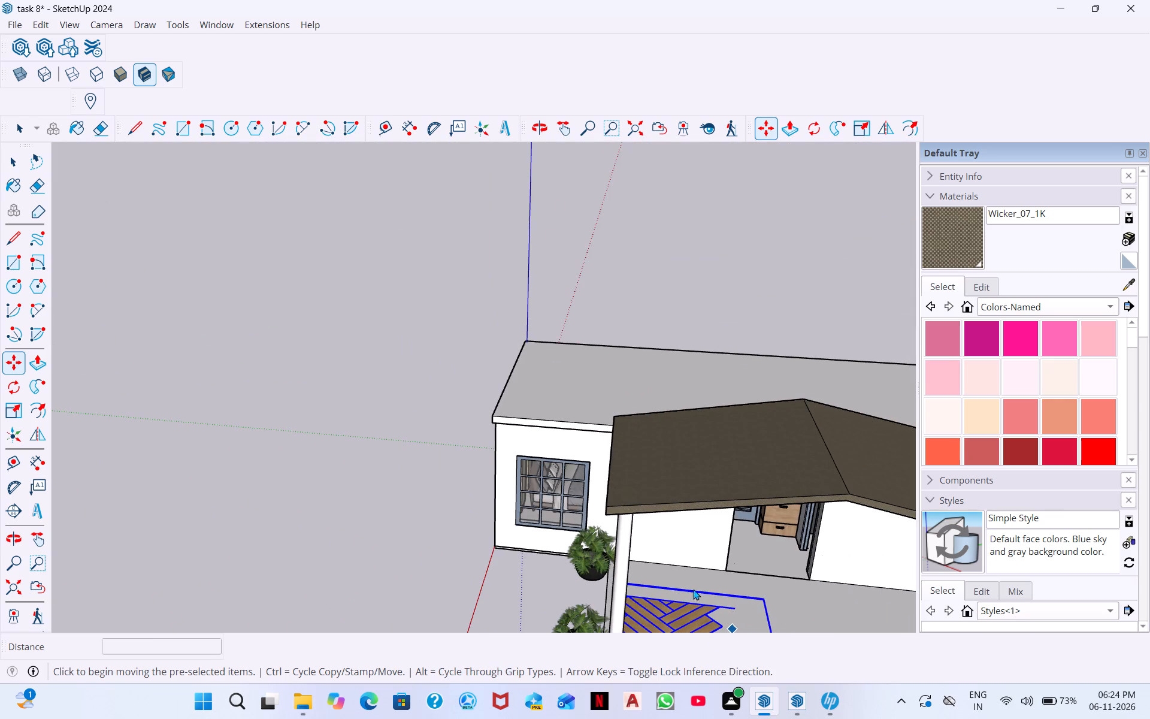
{"action": "middle_click_drag", "start_coordinate": [693, 589], "coordinate": [693, 588]}
{"action": "scroll", "coordinate": [759, 609], "scroll_direction": "down", "scroll_amount": 6}
{"action": "scroll", "coordinate": [615, 596], "scroll_direction": "down", "scroll_amount": 12}
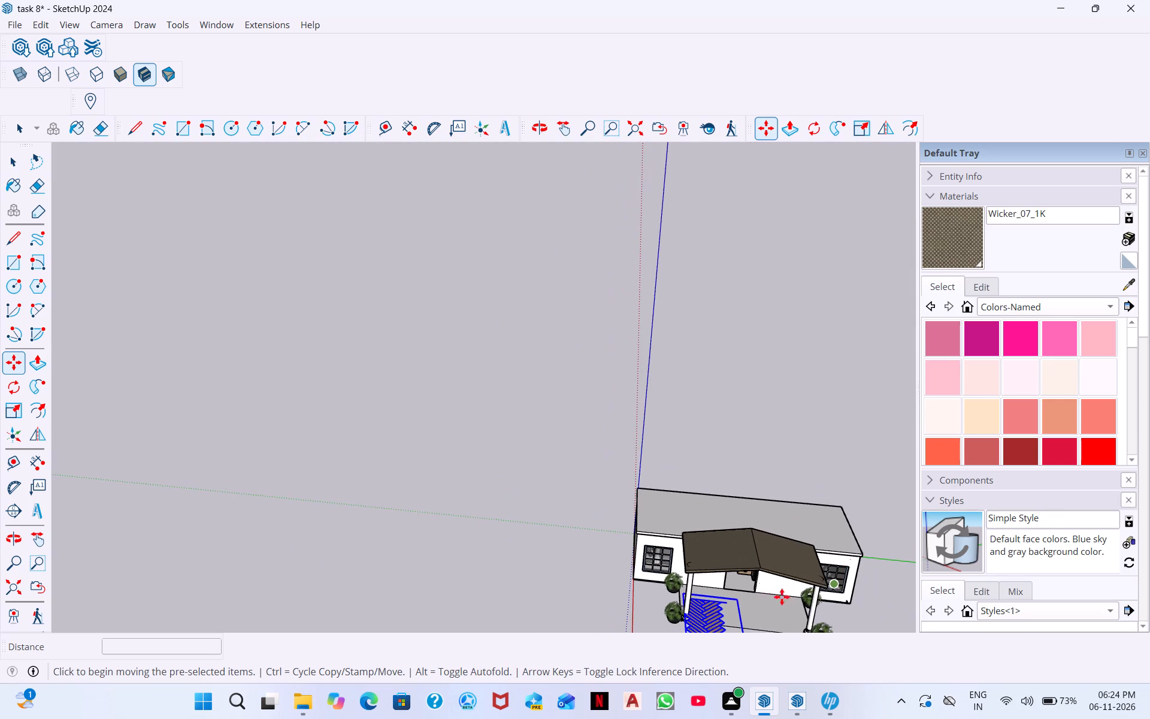
{"action": "middle_click_drag", "start_coordinate": [788, 581], "coordinate": [737, 706]}
{"action": "middle_click_drag", "start_coordinate": [730, 632], "coordinate": [724, 476]}
{"action": "middle_click_drag", "start_coordinate": [805, 647], "coordinate": [816, 509]}
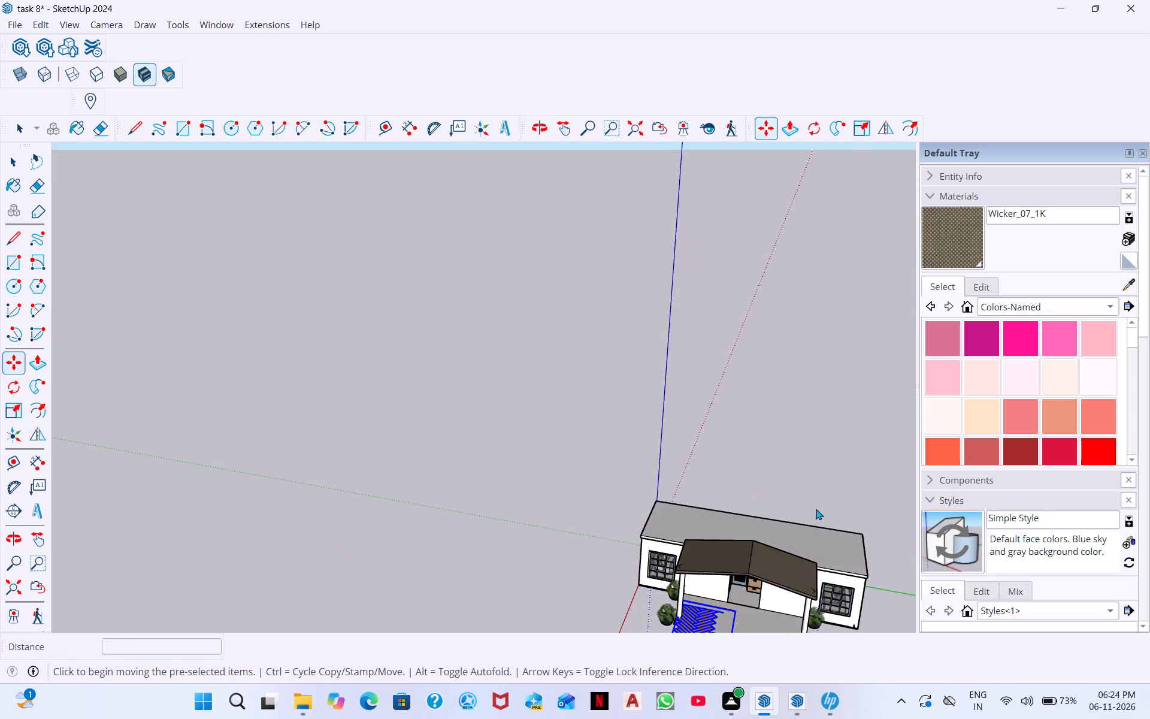
{"action": "middle_click_drag", "start_coordinate": [816, 509], "coordinate": [816, 502]}
{"action": "scroll", "coordinate": [758, 556], "scroll_direction": "down", "scroll_amount": 1}
{"action": "middle_click_drag", "start_coordinate": [738, 578], "coordinate": [773, 463]}
{"action": "middle_click_drag", "start_coordinate": [774, 555], "coordinate": [789, 509]}
{"action": "scroll", "coordinate": [776, 635], "scroll_direction": "up", "scroll_amount": 9}
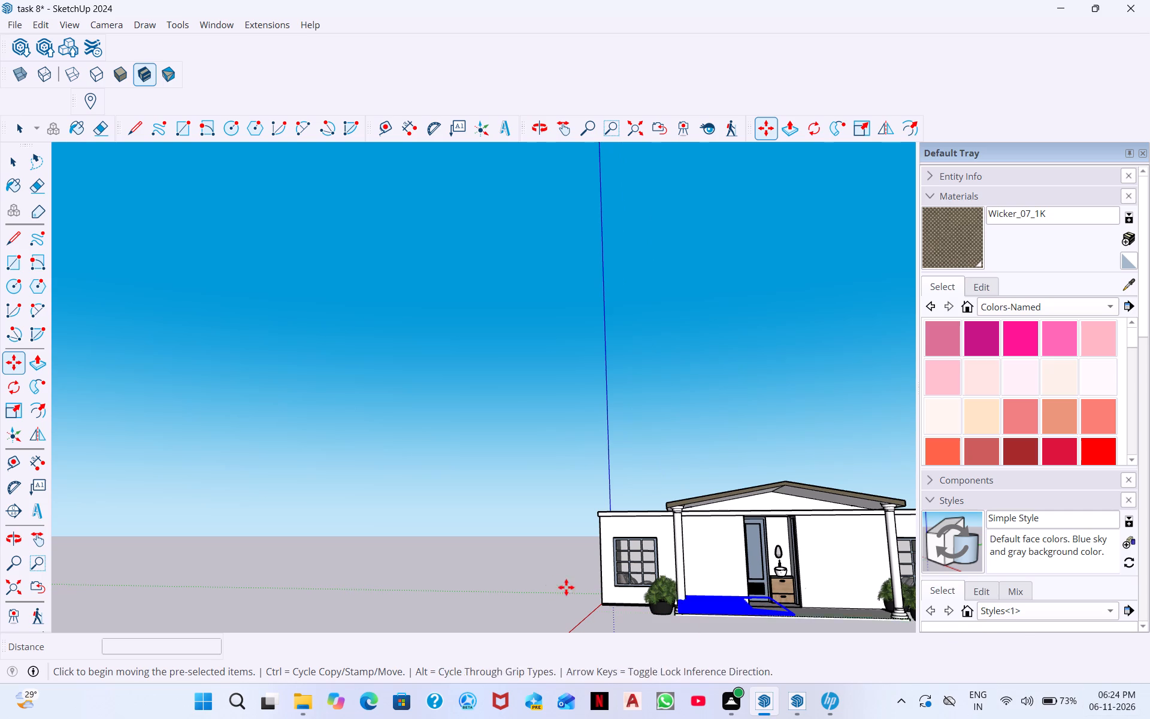
{"action": "scroll", "coordinate": [733, 577], "scroll_direction": "up", "scroll_amount": 10}
{"action": "middle_click_drag", "start_coordinate": [737, 687], "coordinate": [736, 701]}
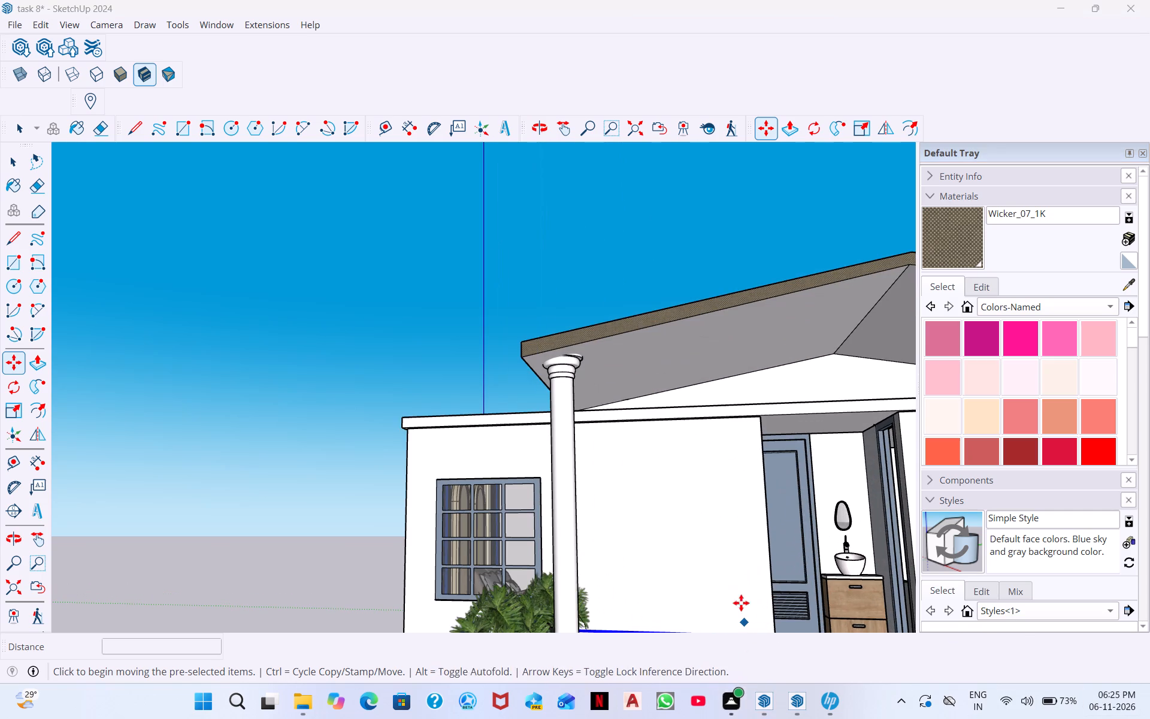
{"action": "scroll", "coordinate": [741, 603], "scroll_direction": "down", "scroll_amount": 1}
{"action": "middle_click_drag", "start_coordinate": [740, 606], "coordinate": [690, 718]}
{"action": "scroll", "coordinate": [687, 523], "scroll_direction": "down", "scroll_amount": 13}
{"action": "scroll", "coordinate": [659, 584], "scroll_direction": "down", "scroll_amount": 1}
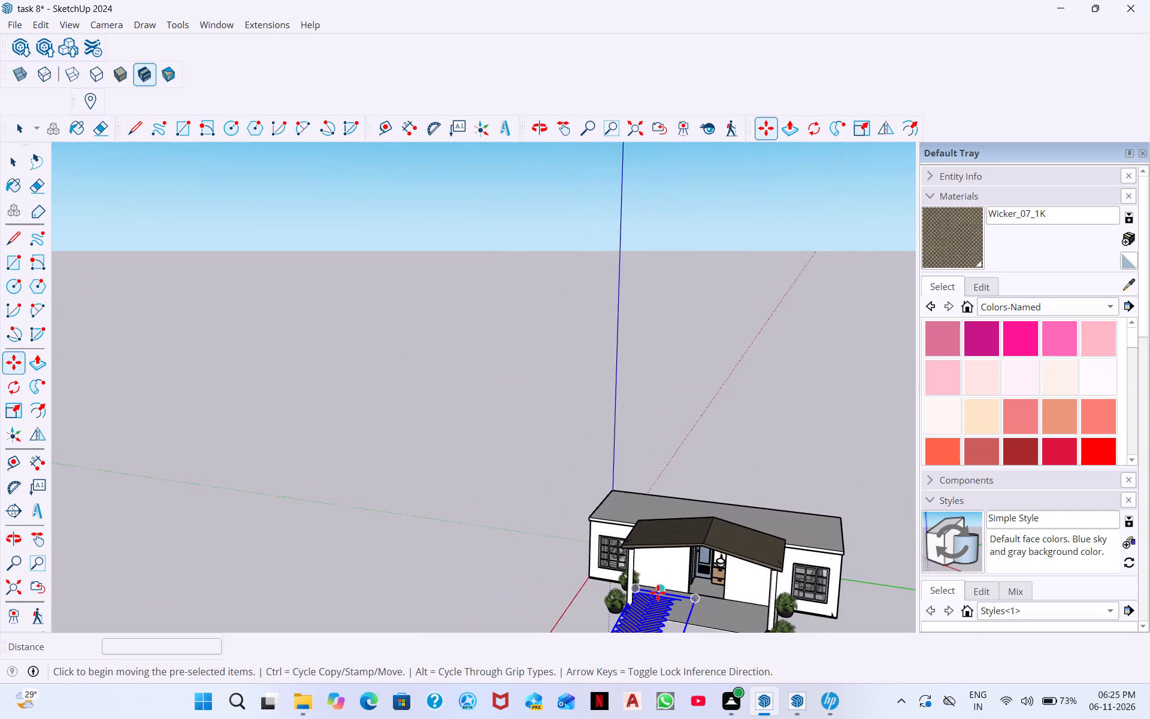
{"action": "scroll", "coordinate": [658, 593], "scroll_direction": "down", "scroll_amount": 11}
{"action": "middle_click_drag", "start_coordinate": [641, 620], "coordinate": [632, 658]}
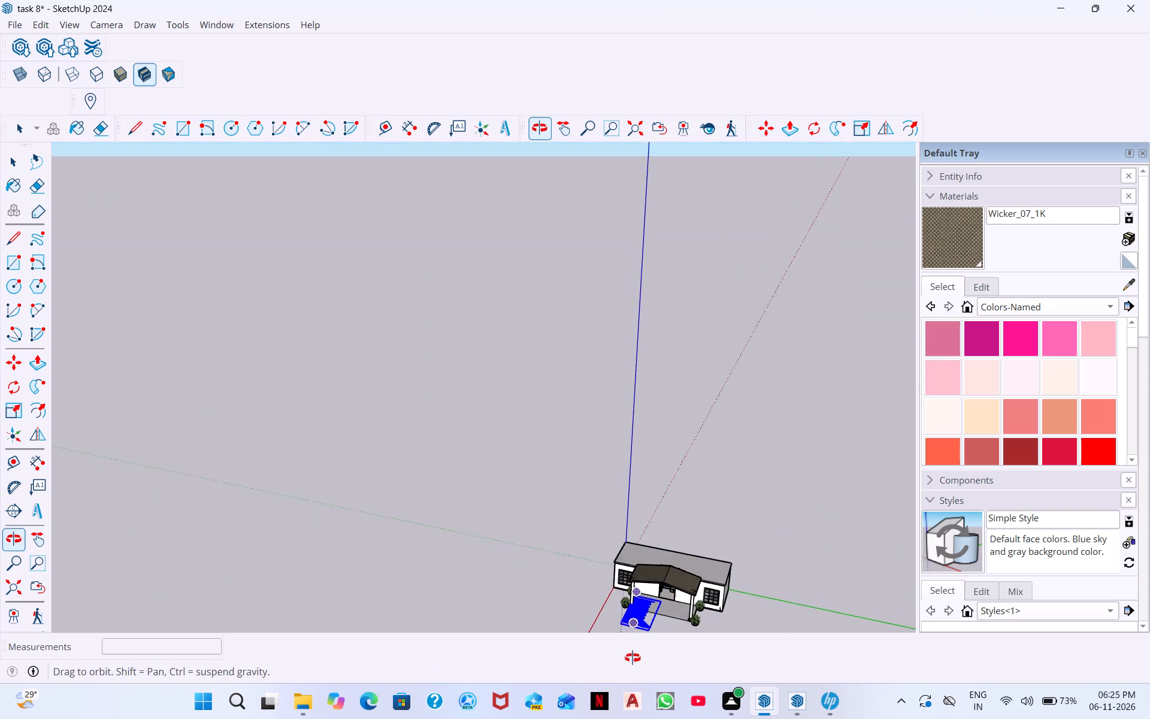
{"action": "middle_click_drag", "start_coordinate": [632, 658], "coordinate": [622, 709]}
Move the herringbone flooring toward the house wall, over the porch floor's corner beside the column.
{"action": "scroll", "coordinate": [635, 650], "scroll_direction": "up", "scroll_amount": 15}
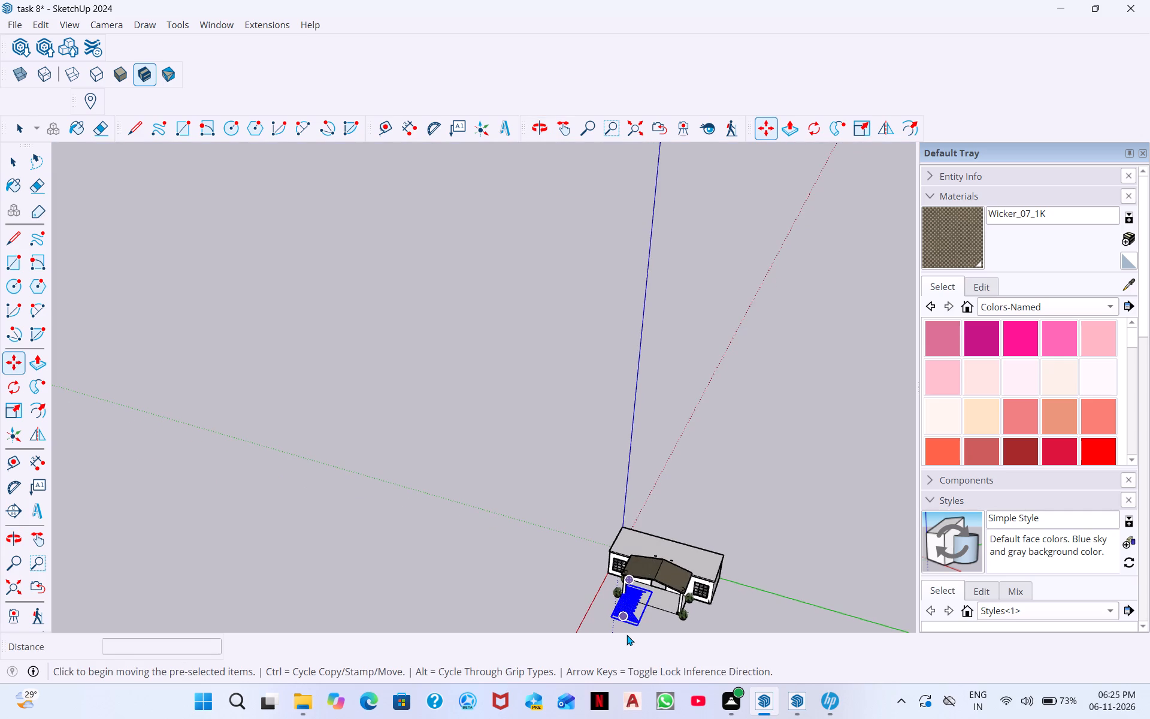
{"action": "scroll", "coordinate": [627, 635], "scroll_direction": "up", "scroll_amount": 17}
{"action": "scroll", "coordinate": [643, 609], "scroll_direction": "up", "scroll_amount": 4}
{"action": "scroll", "coordinate": [592, 602], "scroll_direction": "up", "scroll_amount": 3}
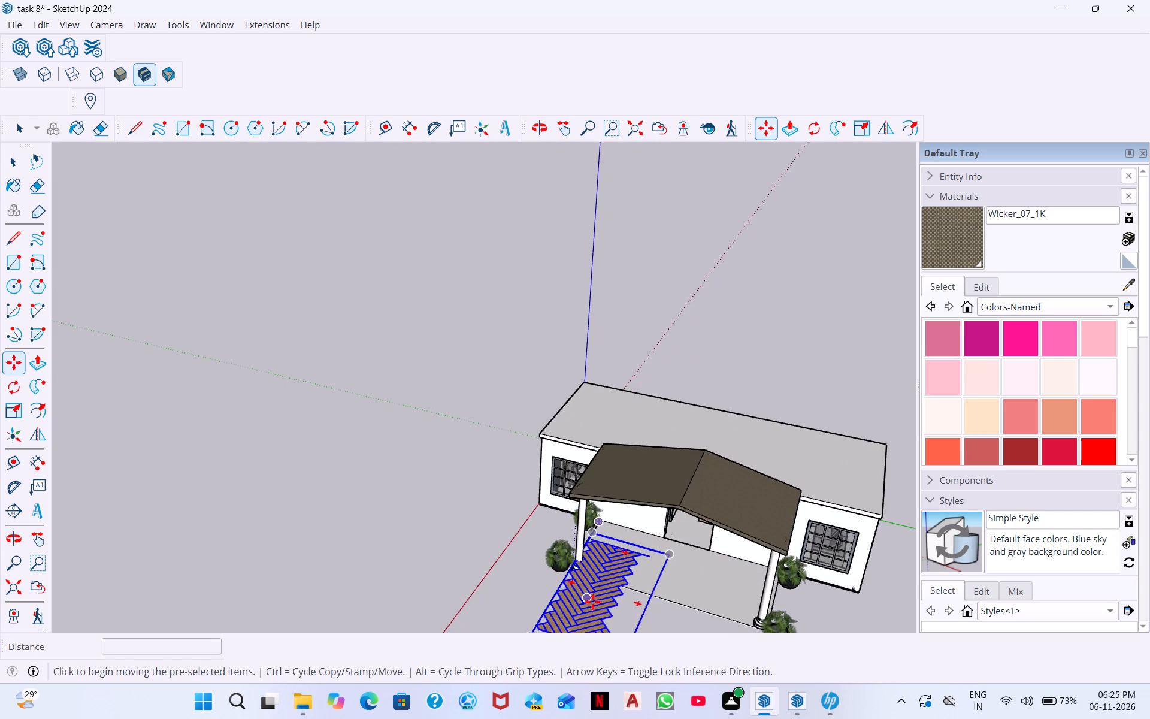
{"action": "scroll", "coordinate": [592, 602], "scroll_direction": "up", "scroll_amount": 3}
{"action": "left_click_drag", "start_coordinate": [592, 602], "coordinate": [613, 559]}
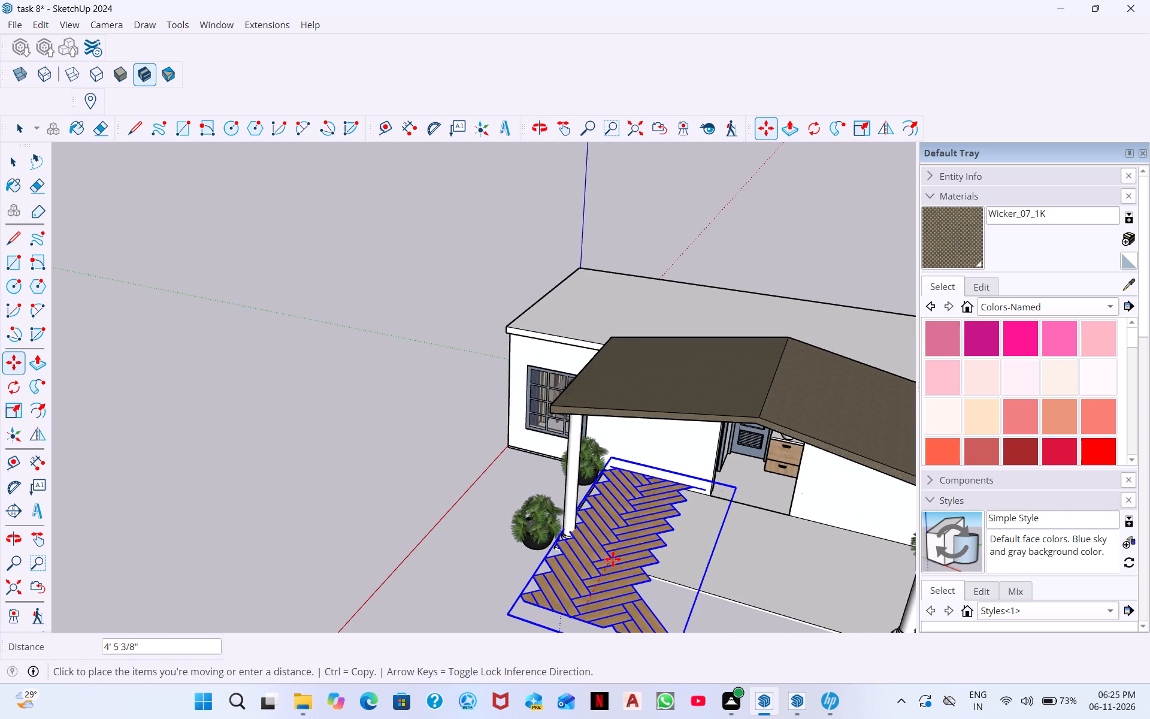
{"action": "left_click_drag", "start_coordinate": [613, 559], "coordinate": [609, 566]}
{"action": "double_click", "coordinate": [609, 566]}
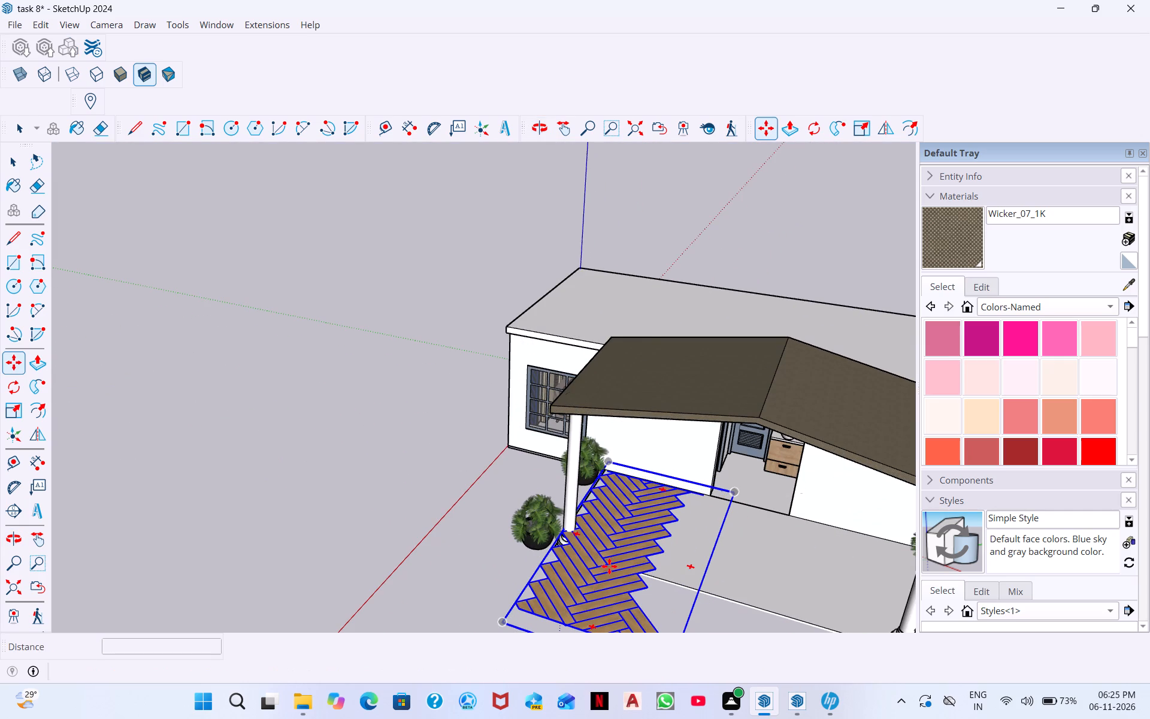
{"action": "left_click", "coordinate": [613, 555]}
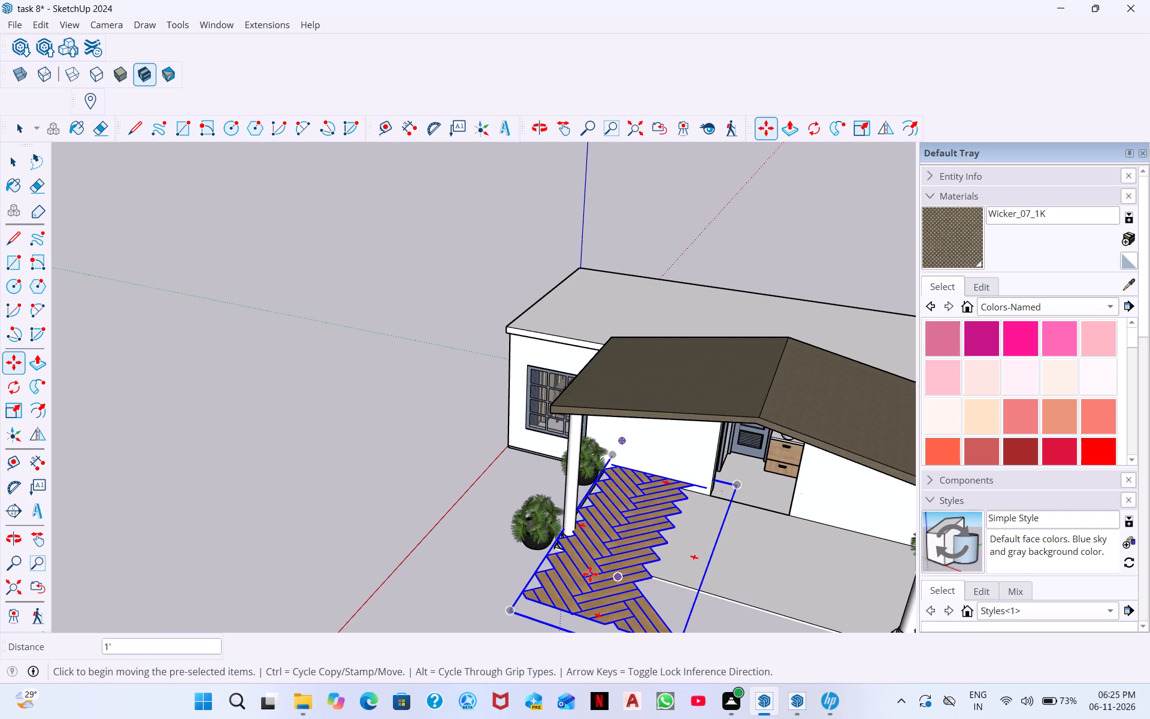
Shift the herringbone flooring so its long side lines up with the porch floor's side edge near the column and plant pots.
{"action": "scroll", "coordinate": [634, 536], "scroll_direction": "up", "scroll_amount": 15}
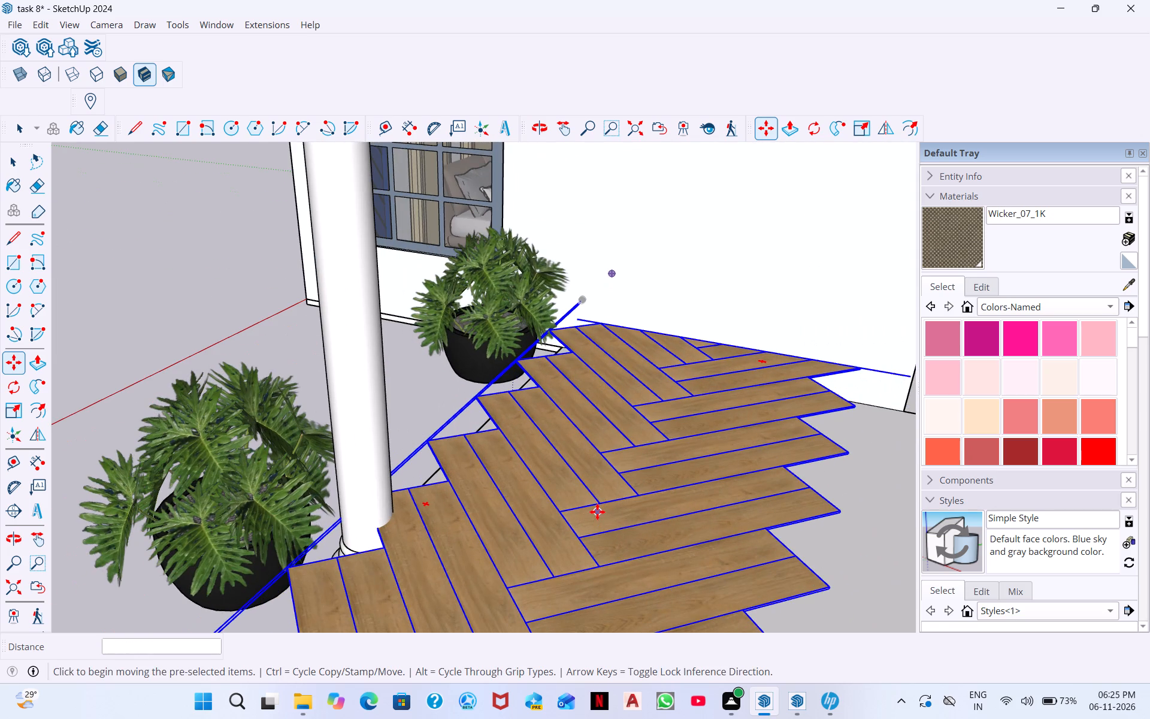
{"action": "left_click_drag", "start_coordinate": [610, 512], "coordinate": [650, 532]}
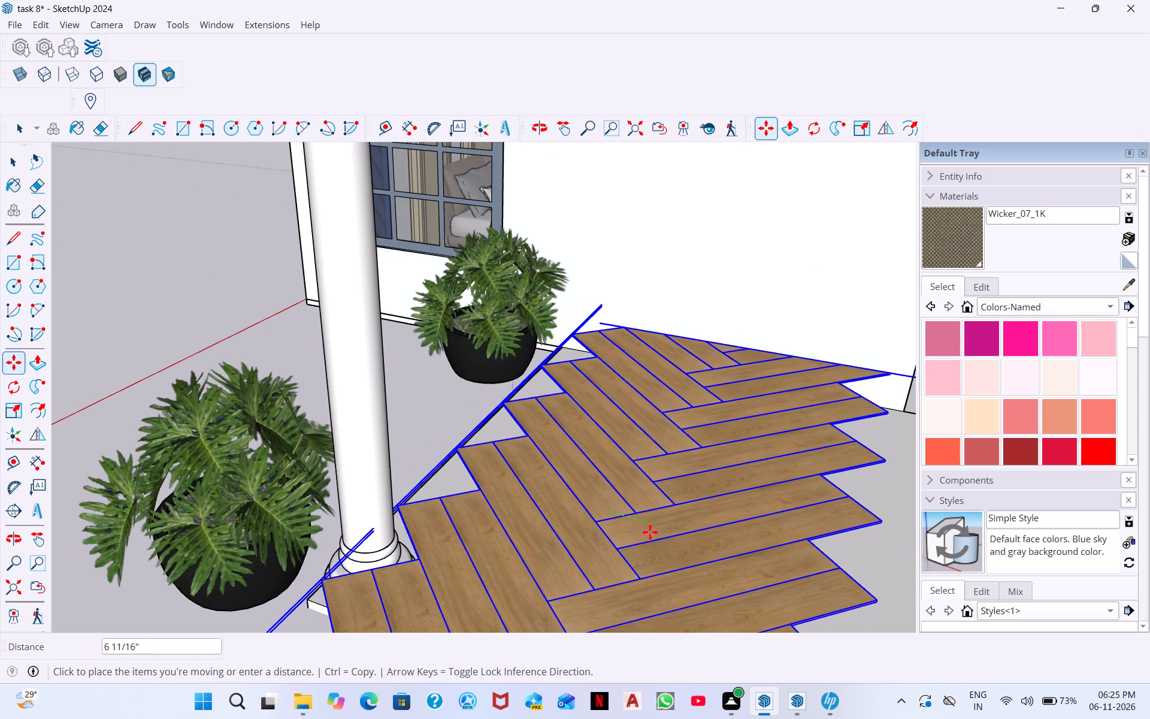
{"action": "left_click_drag", "start_coordinate": [650, 532], "coordinate": [627, 601]}
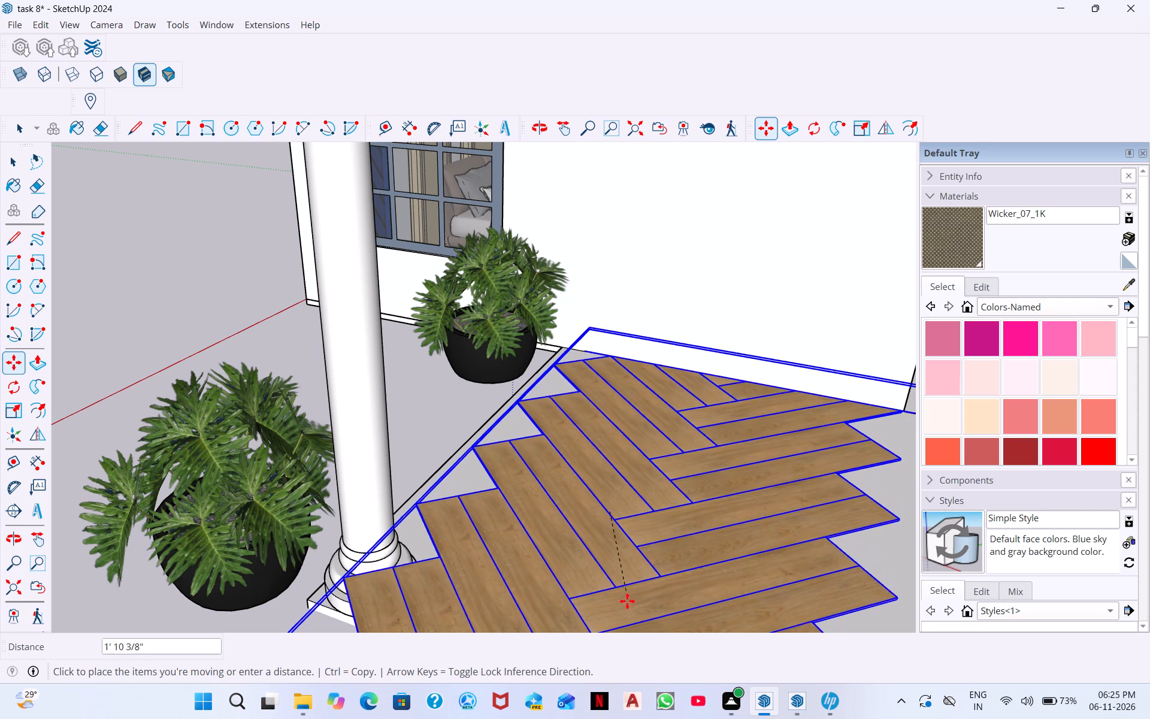
{"action": "left_click_drag", "start_coordinate": [627, 601], "coordinate": [626, 605]}
{"action": "left_click", "coordinate": [652, 576]}
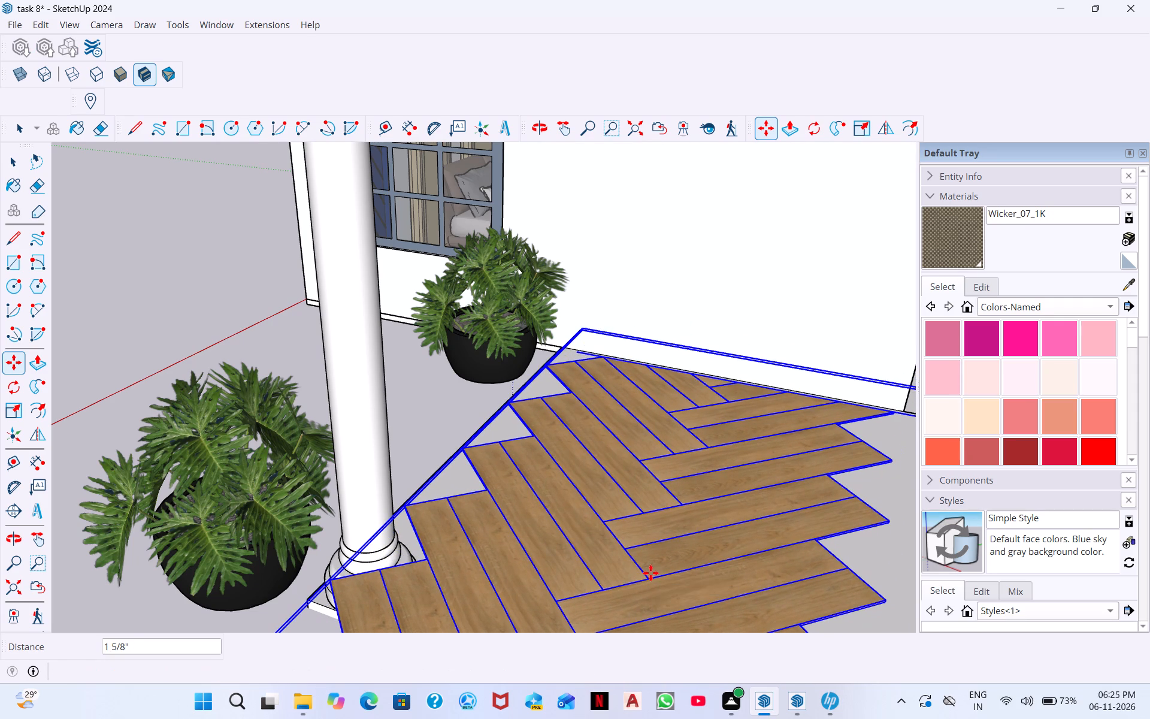
{"action": "left_click", "coordinate": [650, 573]}
Reposition the herringbone flooring close to the porch floor's level, judging its height from ground level.
{"action": "middle_click_drag", "start_coordinate": [634, 591], "coordinate": [695, 597]}
{"action": "middle_click_drag", "start_coordinate": [728, 569], "coordinate": [819, 585]}
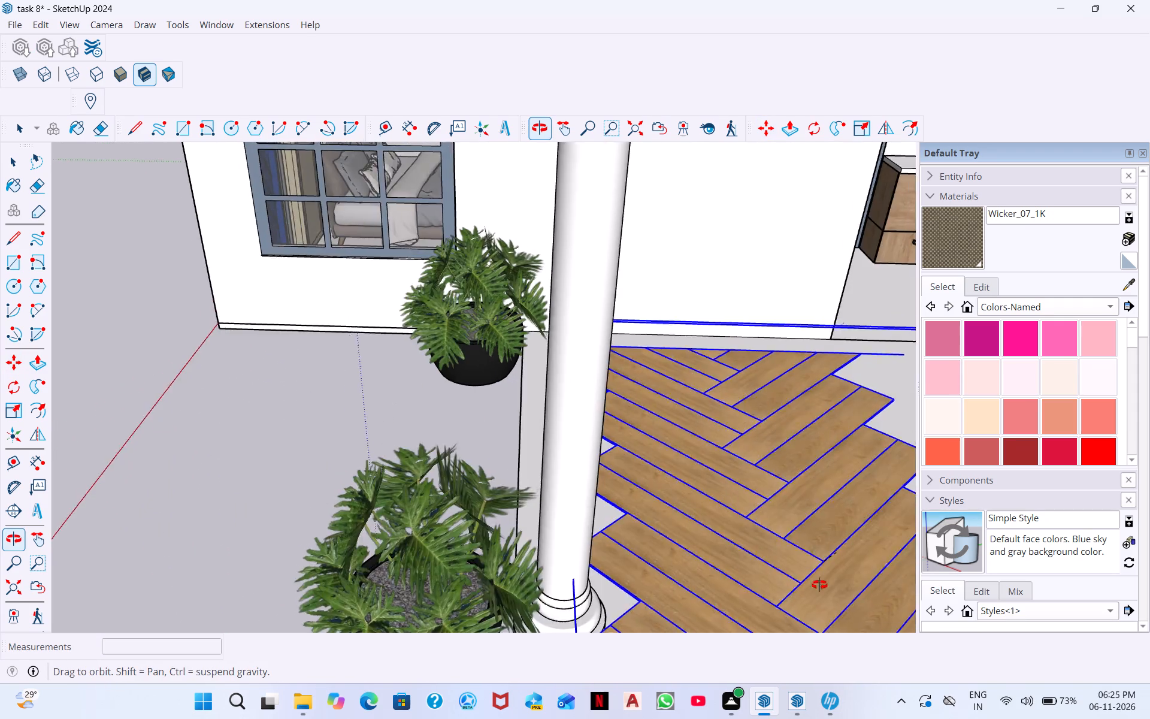
{"action": "middle_click_drag", "start_coordinate": [819, 585], "coordinate": [903, 546]}
{"action": "middle_click_drag", "start_coordinate": [904, 544], "coordinate": [1004, 404]}
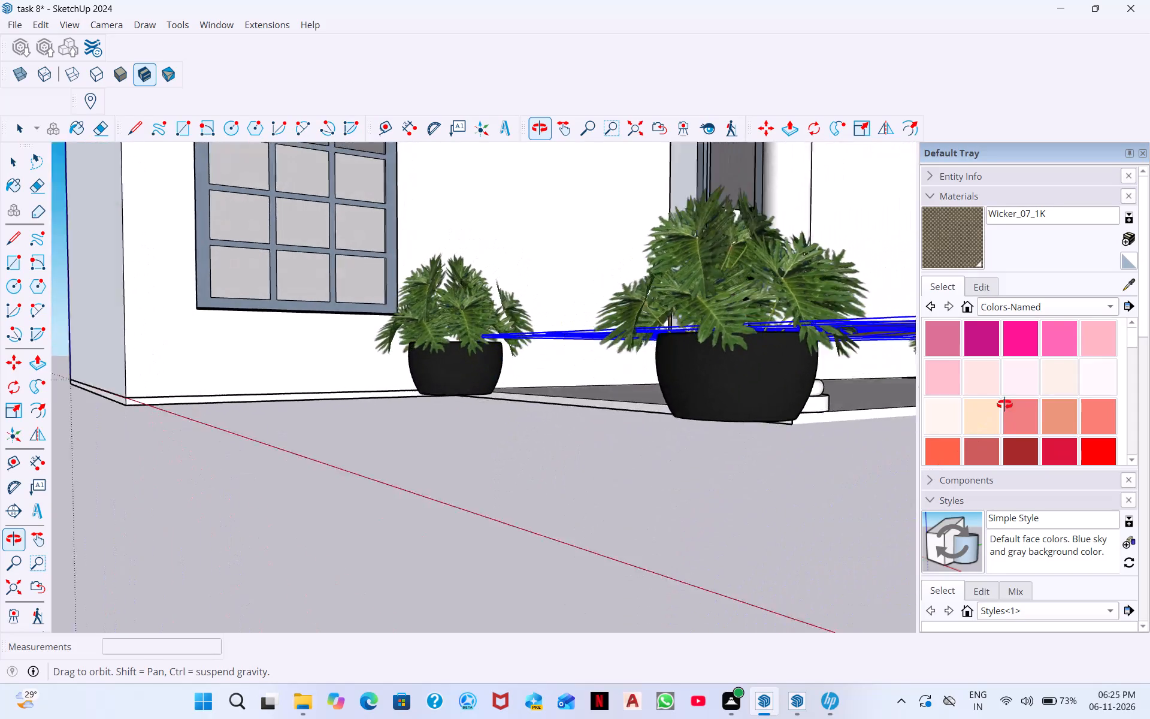
{"action": "middle_click_drag", "start_coordinate": [1004, 404], "coordinate": [1006, 401]}
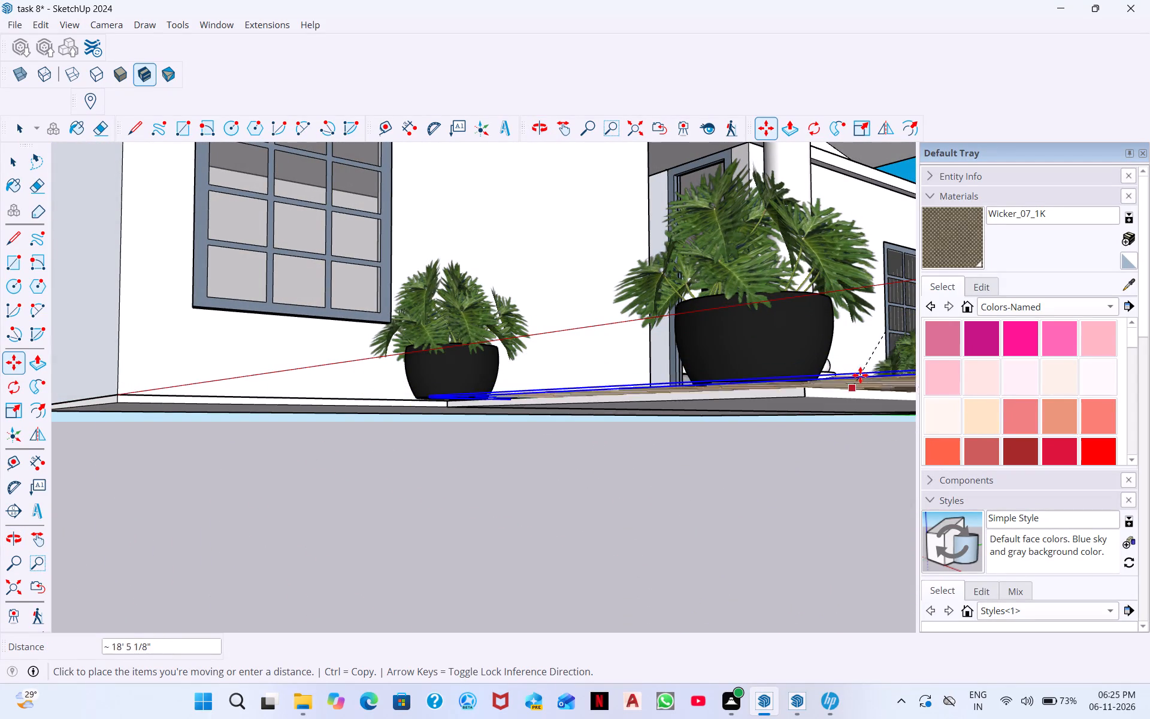
{"action": "scroll", "coordinate": [843, 371], "scroll_direction": "up", "scroll_amount": 10}
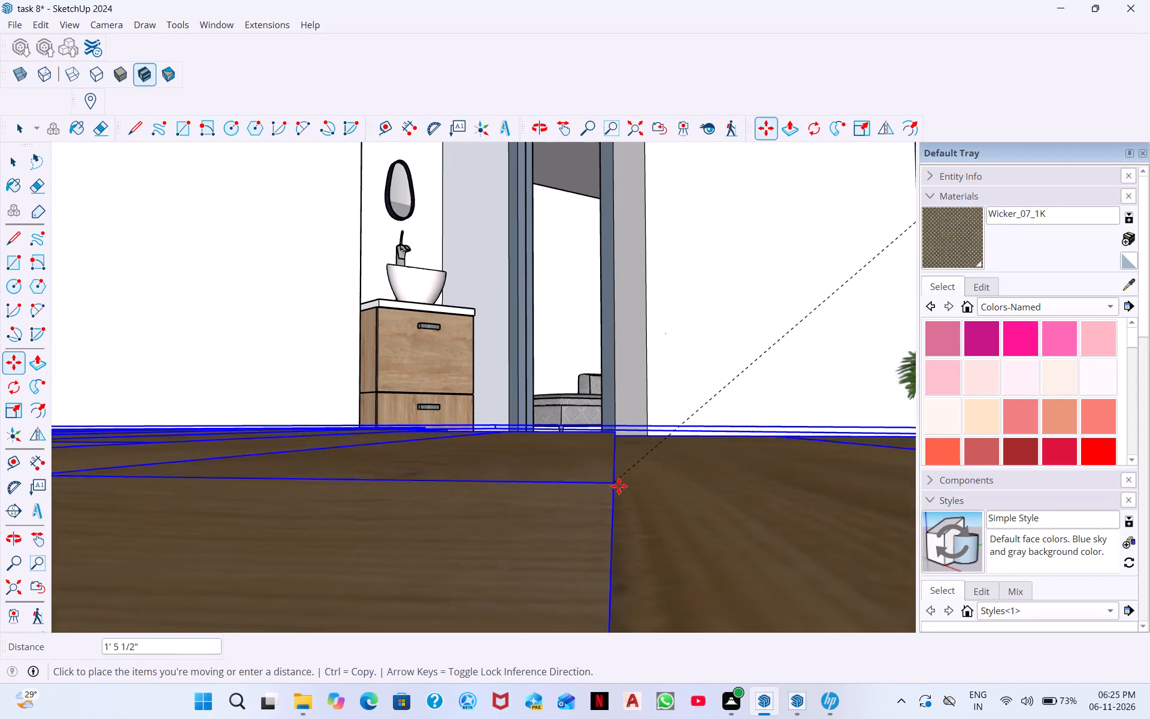
{"action": "left_click", "coordinate": [643, 504]}
Move the herringbone flooring about 2' 2" out to the porch floor's side edge beside the plant pots.
{"action": "scroll", "coordinate": [562, 481], "scroll_direction": "down", "scroll_amount": 16}
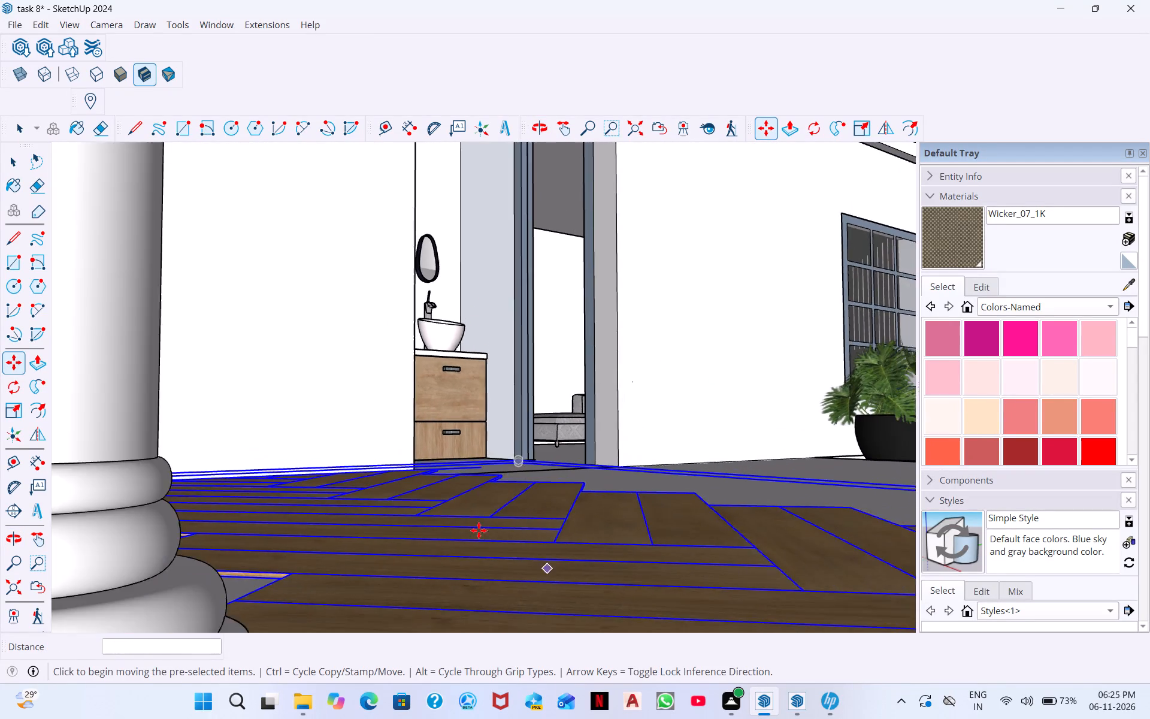
{"action": "scroll", "coordinate": [479, 530], "scroll_direction": "down", "scroll_amount": 2}
{"action": "middle_click_drag", "start_coordinate": [465, 576], "coordinate": [704, 684]}
{"action": "scroll", "coordinate": [316, 521], "scroll_direction": "up", "scroll_amount": 3}
{"action": "scroll", "coordinate": [220, 497], "scroll_direction": "up", "scroll_amount": 1}
{"action": "scroll", "coordinate": [220, 497], "scroll_direction": "down", "scroll_amount": 4}
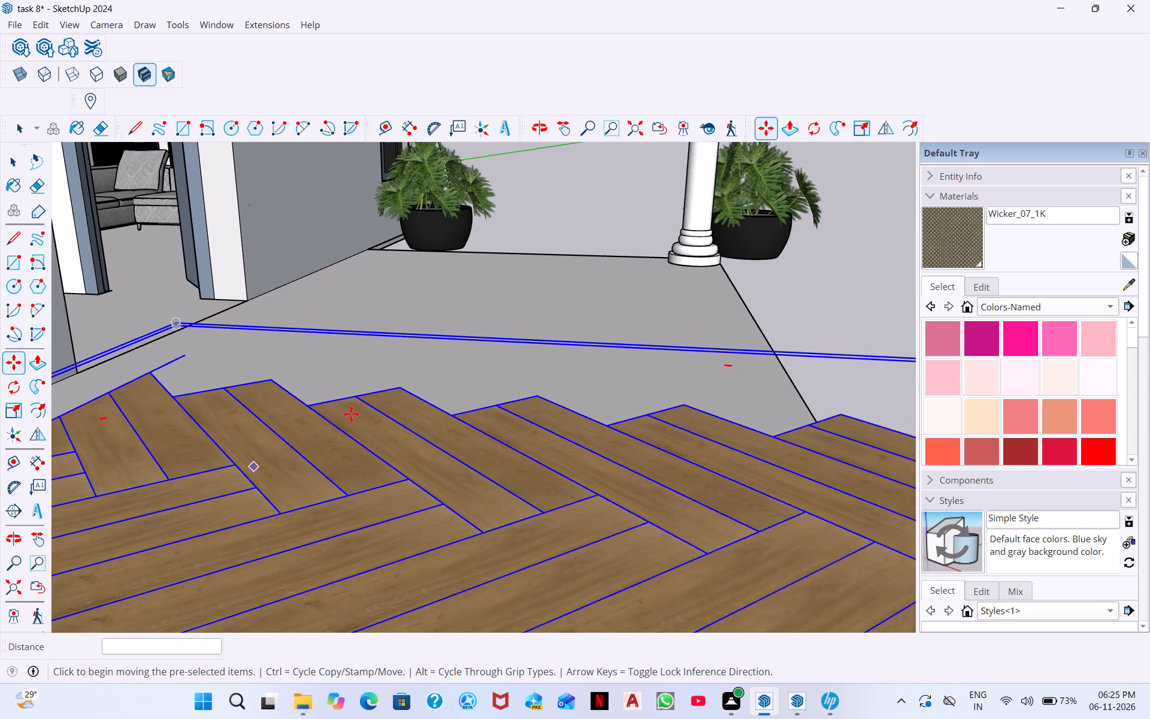
{"action": "scroll", "coordinate": [351, 414], "scroll_direction": "down", "scroll_amount": 2}
{"action": "middle_click_drag", "start_coordinate": [373, 467], "coordinate": [455, 409]}
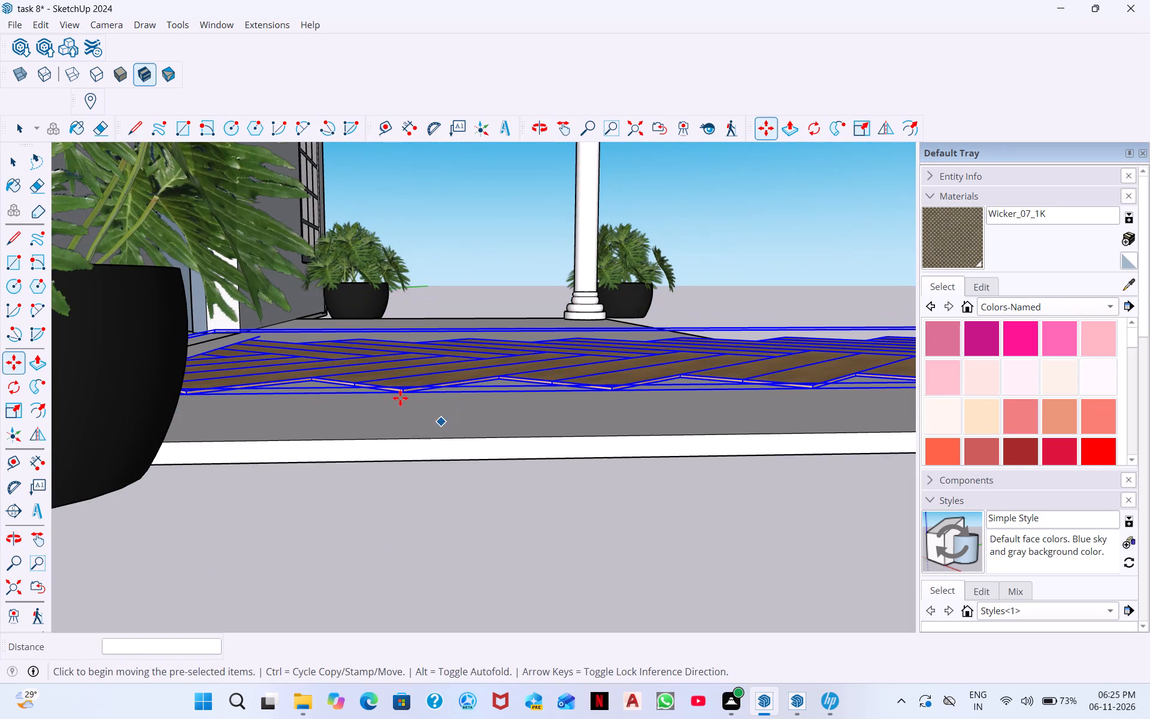
{"action": "left_click", "coordinate": [389, 381]}
{"action": "left_click", "coordinate": [380, 419]}
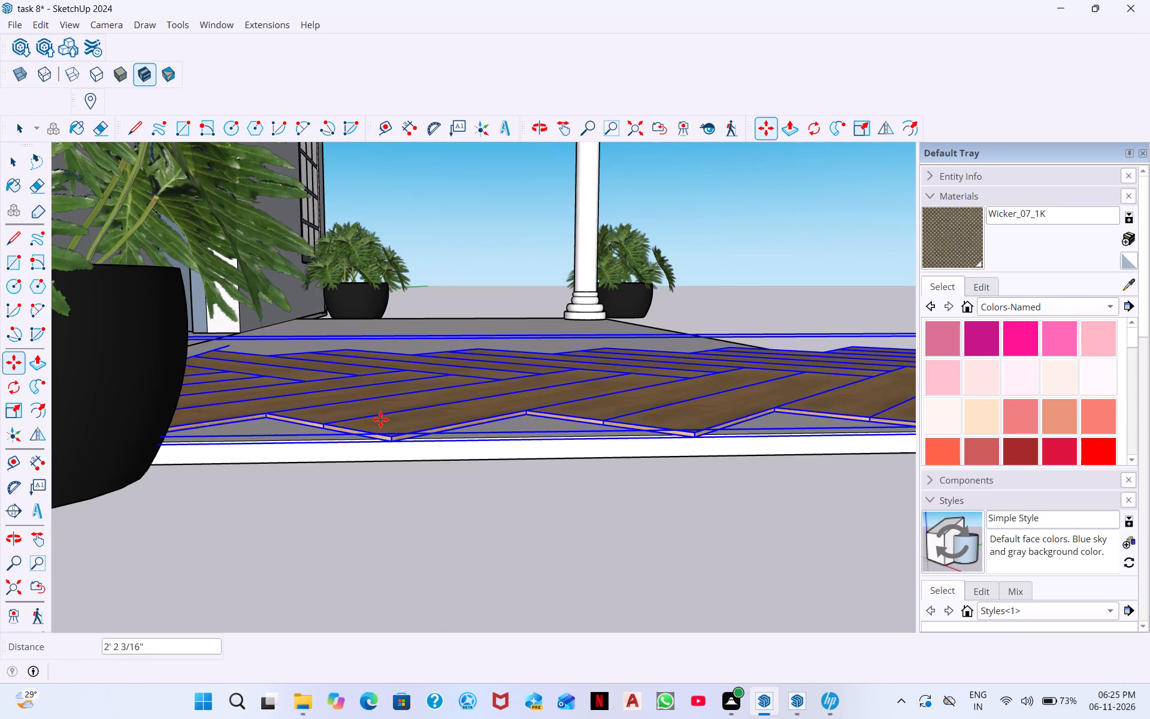
Lower the herringbone flooring so its outer plank corners rest on the top edge of the porch slab.
{"action": "middle_click_drag", "start_coordinate": [383, 463], "coordinate": [401, 386]}
{"action": "left_click", "coordinate": [411, 333]}
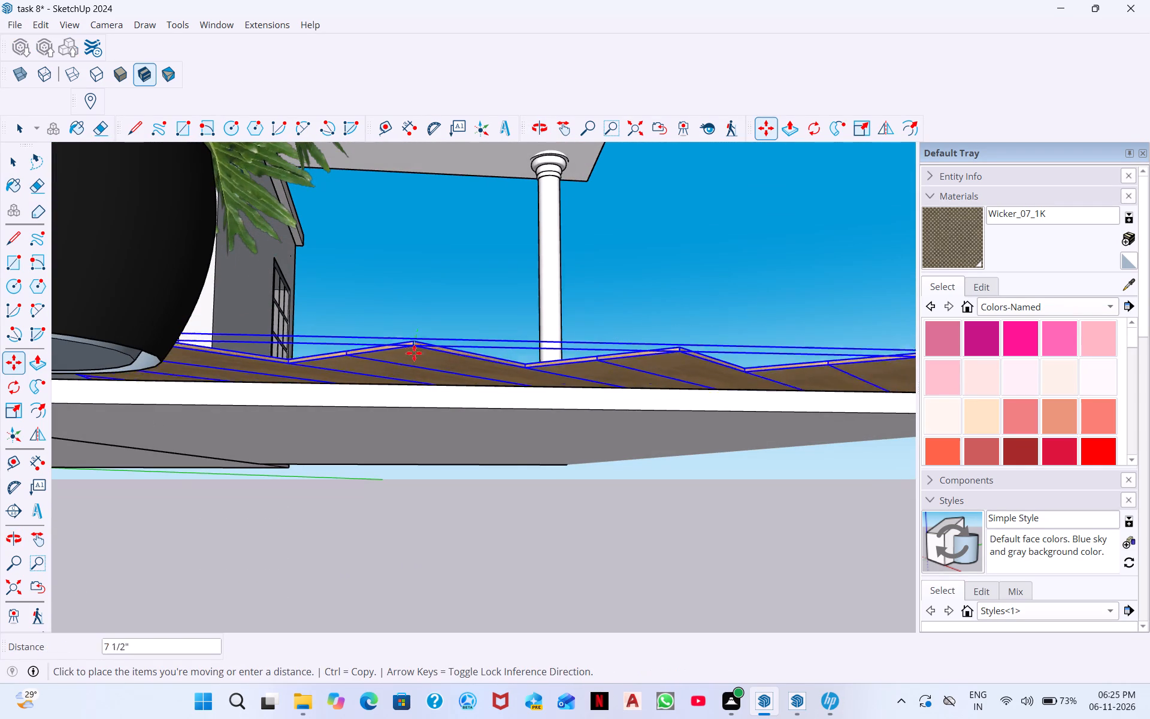
{"action": "left_click", "coordinate": [414, 384]}
{"action": "scroll", "coordinate": [440, 373], "scroll_direction": "up", "scroll_amount": 1}
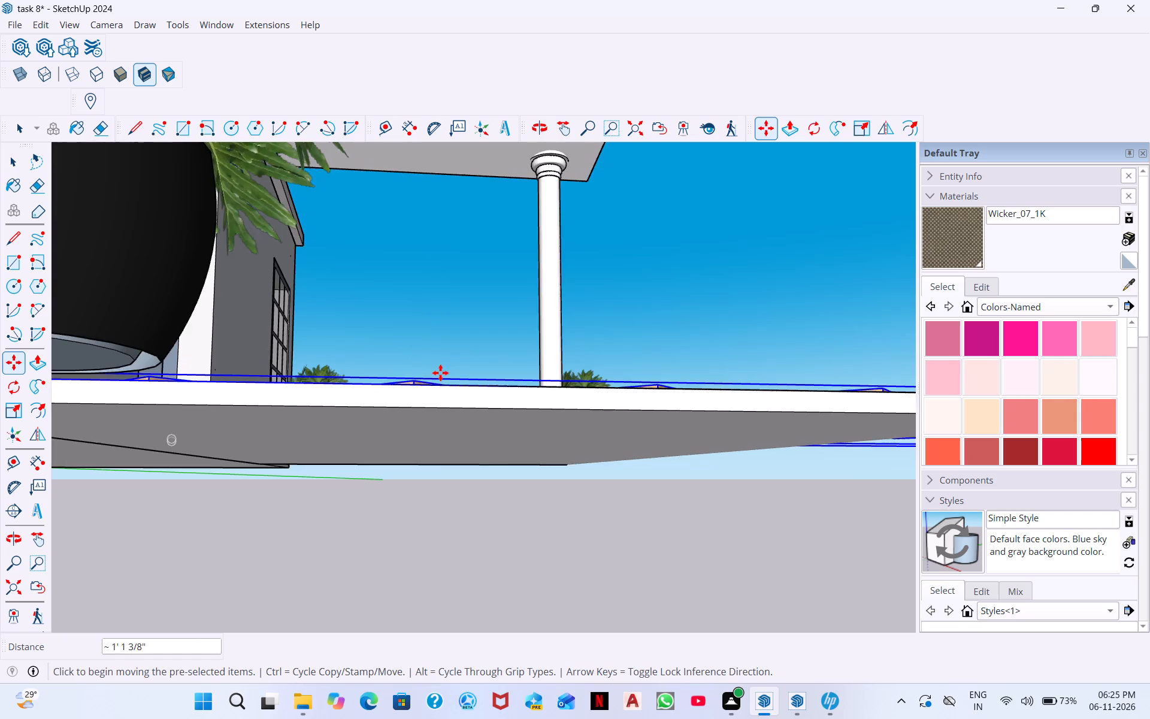
{"action": "scroll", "coordinate": [440, 373], "scroll_direction": "up", "scroll_amount": 20}
{"action": "scroll", "coordinate": [440, 373], "scroll_direction": "up", "scroll_amount": 2}
{"action": "middle_click_drag", "start_coordinate": [405, 423], "coordinate": [404, 432]}
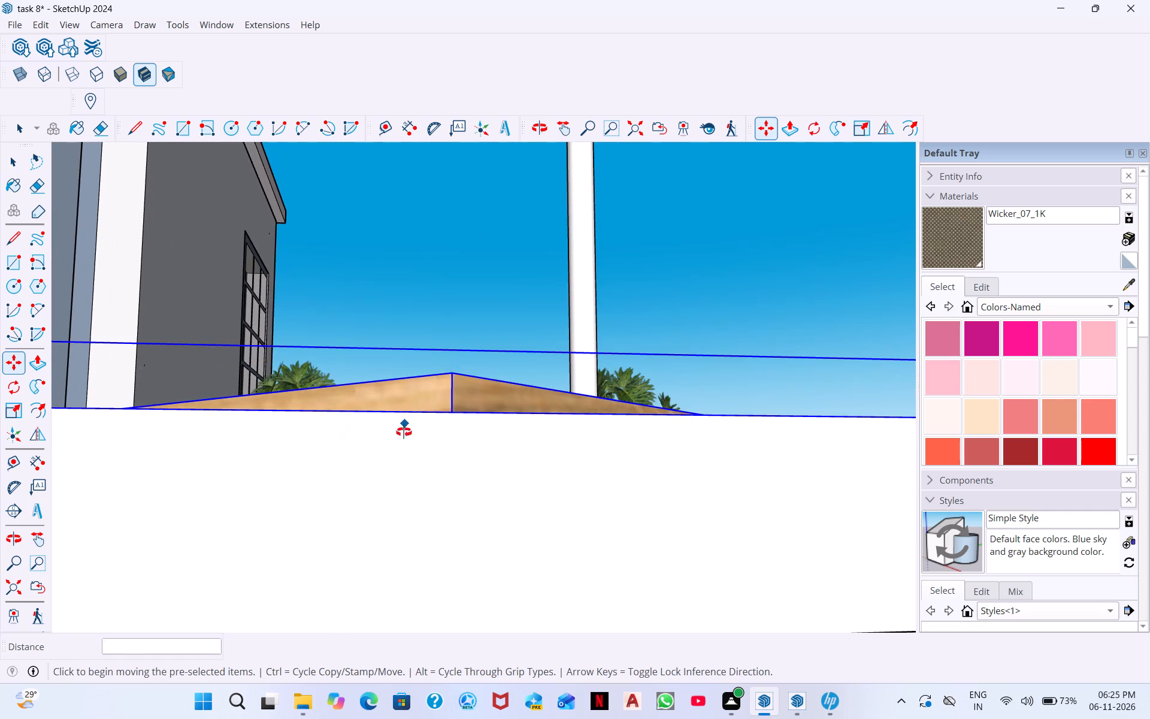
{"action": "middle_click_drag", "start_coordinate": [404, 432], "coordinate": [398, 558]}
{"action": "scroll", "coordinate": [376, 446], "scroll_direction": "down", "scroll_amount": 13}
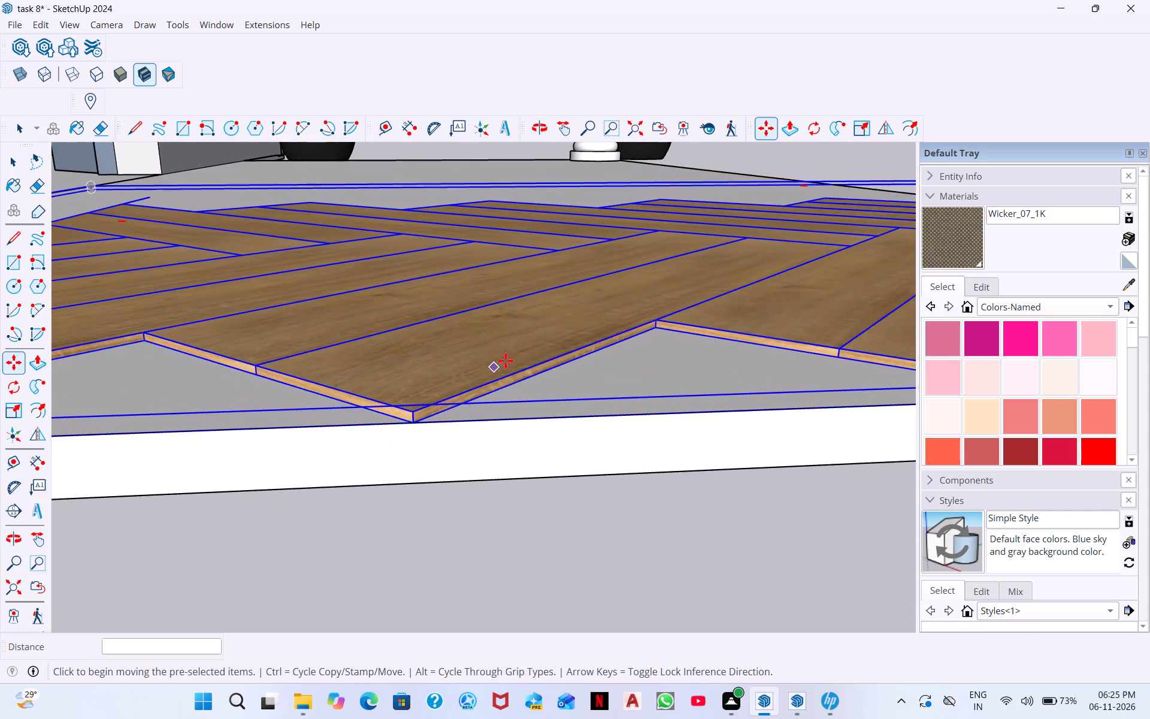
{"action": "scroll", "coordinate": [506, 361], "scroll_direction": "down", "scroll_amount": 11}
{"action": "middle_click_drag", "start_coordinate": [363, 352], "coordinate": [359, 439]}
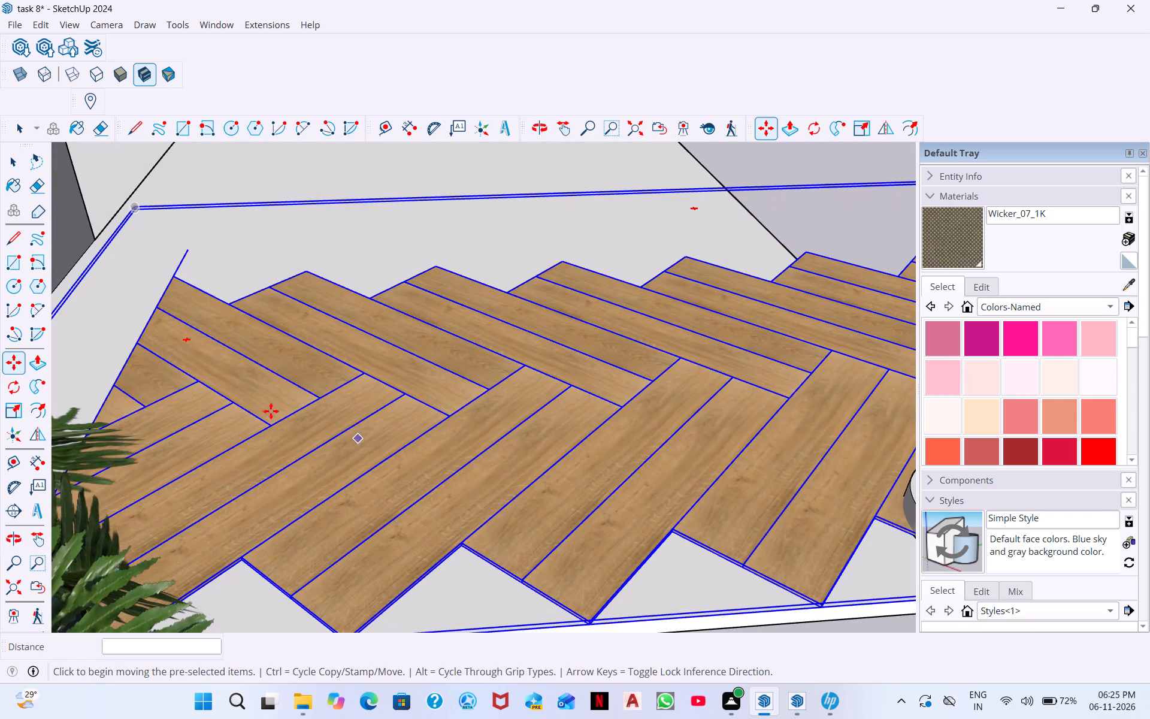
Move the herringbone flooring about 7' 1" across the porch so its end edge meets the house wall at the entrance doorway.
{"action": "scroll", "coordinate": [105, 373], "scroll_direction": "up", "scroll_amount": 8}
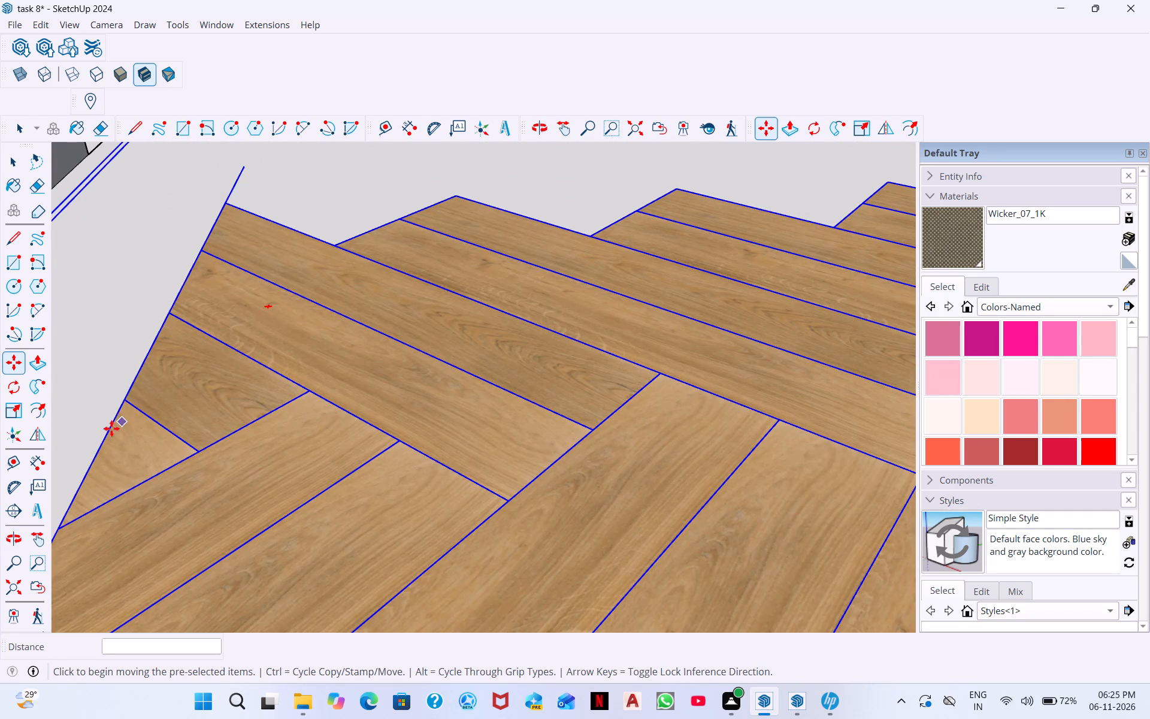
{"action": "left_click", "coordinate": [107, 431]}
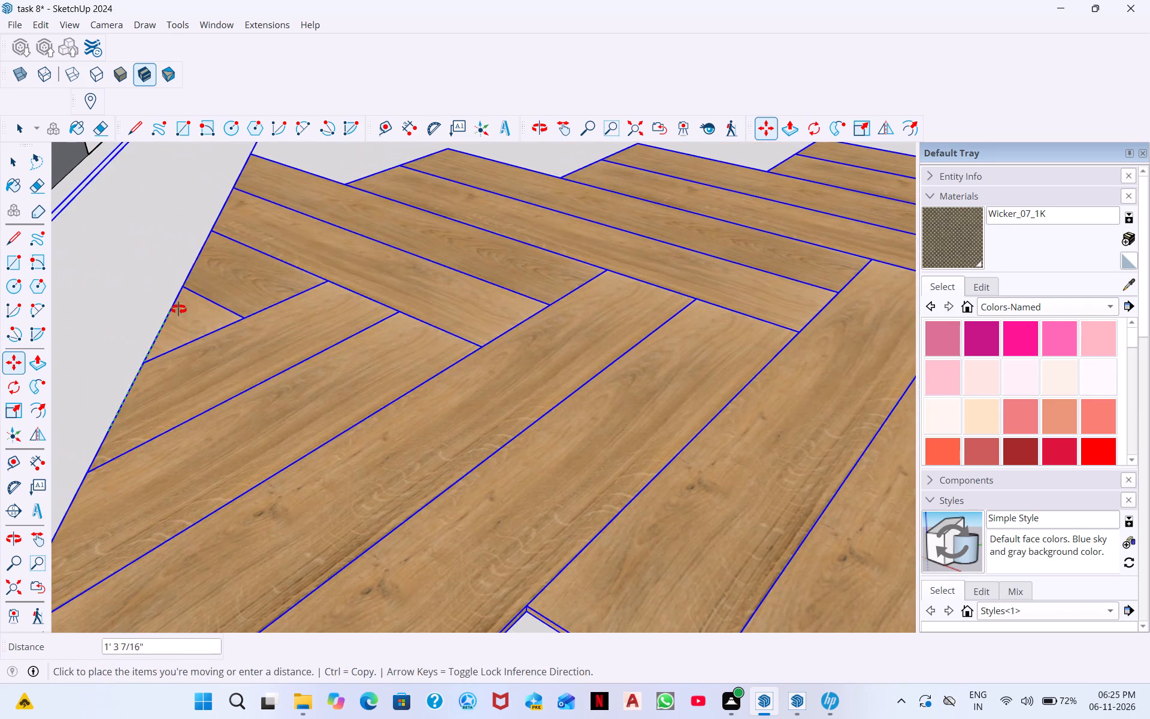
{"action": "middle_click_drag", "start_coordinate": [178, 309], "coordinate": [285, 251]}
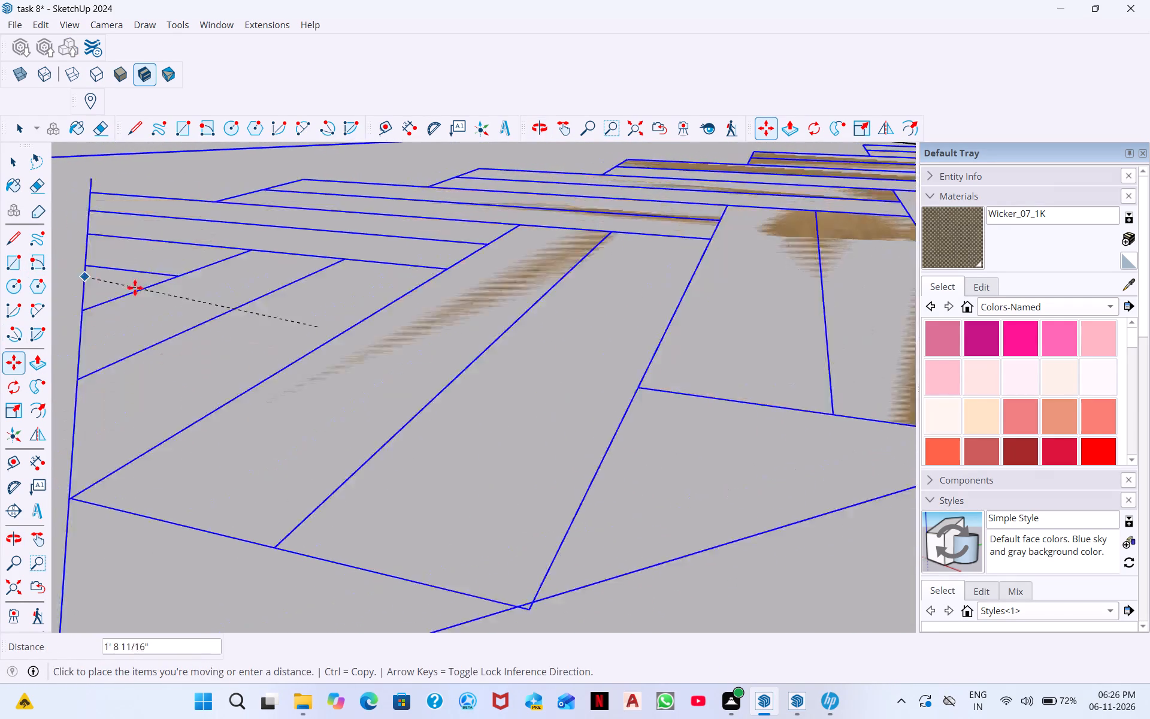
{"action": "middle_click_drag", "start_coordinate": [155, 274], "coordinate": [195, 179]}
{"action": "scroll", "coordinate": [186, 220], "scroll_direction": "down", "scroll_amount": 1}
{"action": "scroll", "coordinate": [0, 223], "scroll_direction": "down", "scroll_amount": 3}
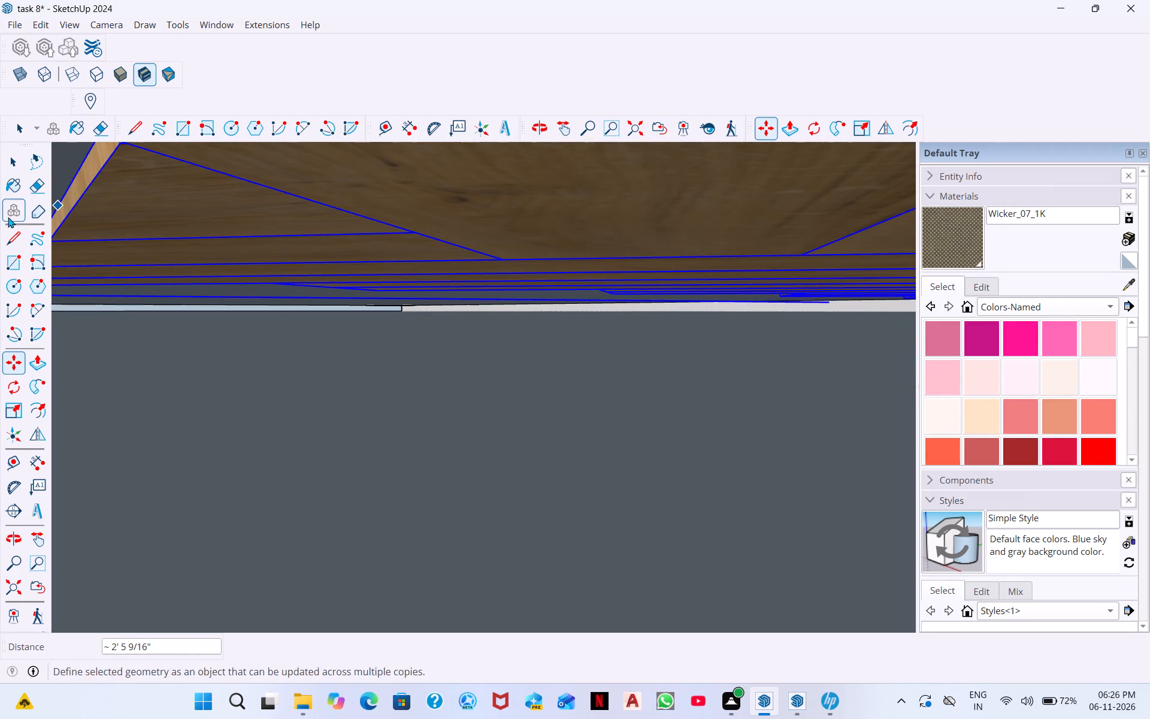
{"action": "scroll", "coordinate": [8, 217], "scroll_direction": "down", "scroll_amount": 17}
{"action": "middle_click_drag", "start_coordinate": [175, 268], "coordinate": [164, 282]}
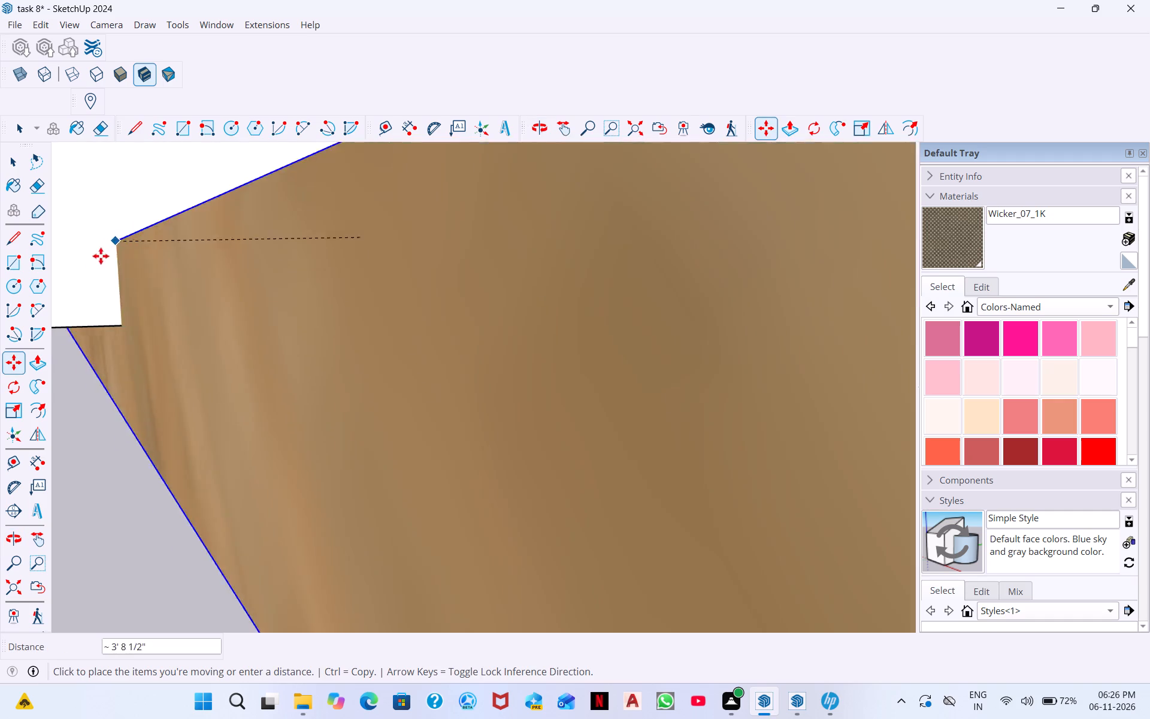
{"action": "scroll", "coordinate": [115, 221], "scroll_direction": "down", "scroll_amount": 6}
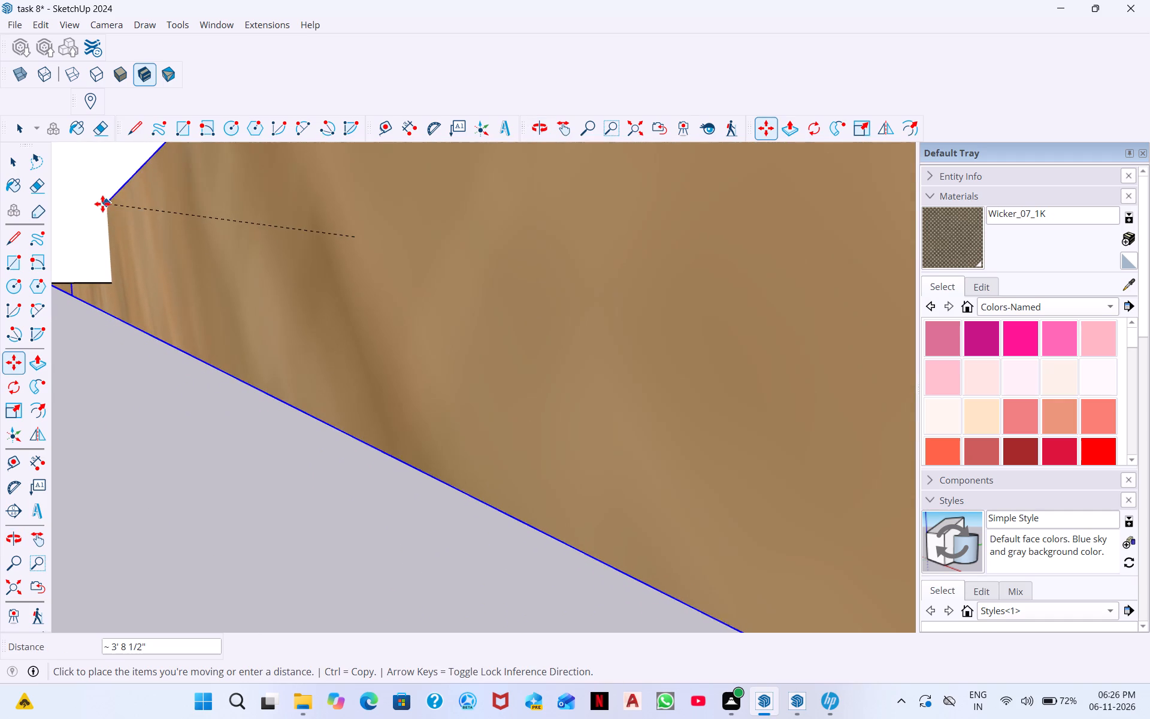
{"action": "scroll", "coordinate": [82, 220], "scroll_direction": "down", "scroll_amount": 11}
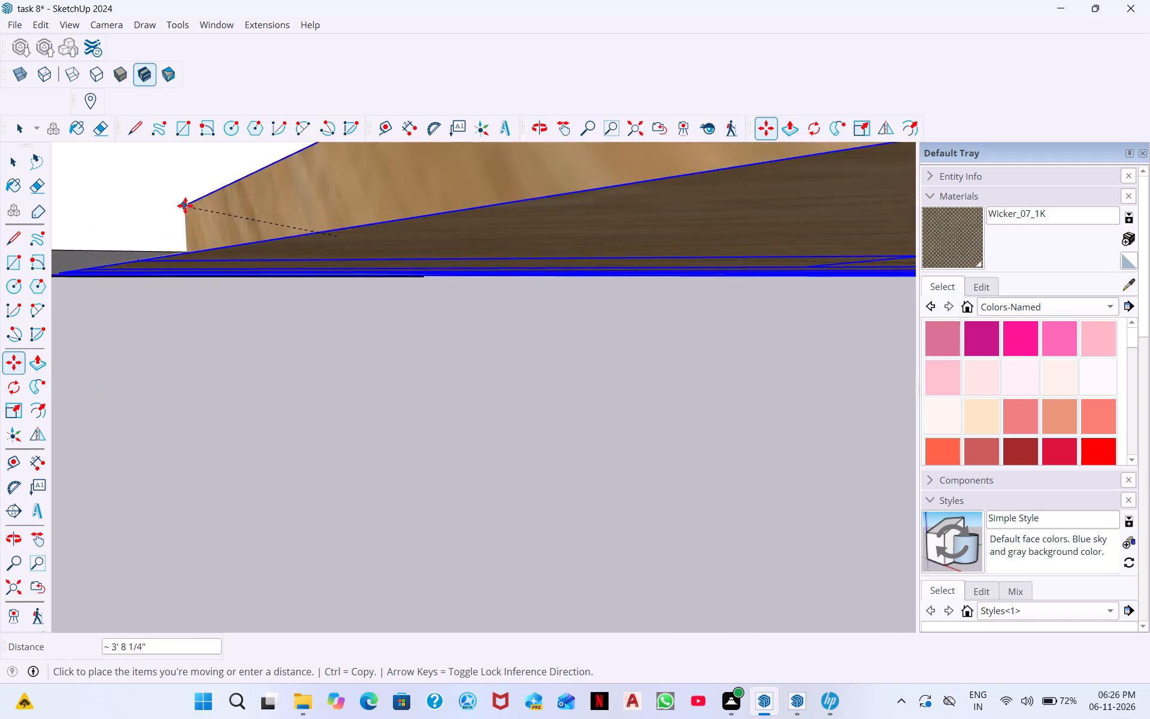
{"action": "scroll", "coordinate": [185, 206], "scroll_direction": "down", "scroll_amount": 9}
{"action": "middle_click_drag", "start_coordinate": [278, 233], "coordinate": [252, 407]}
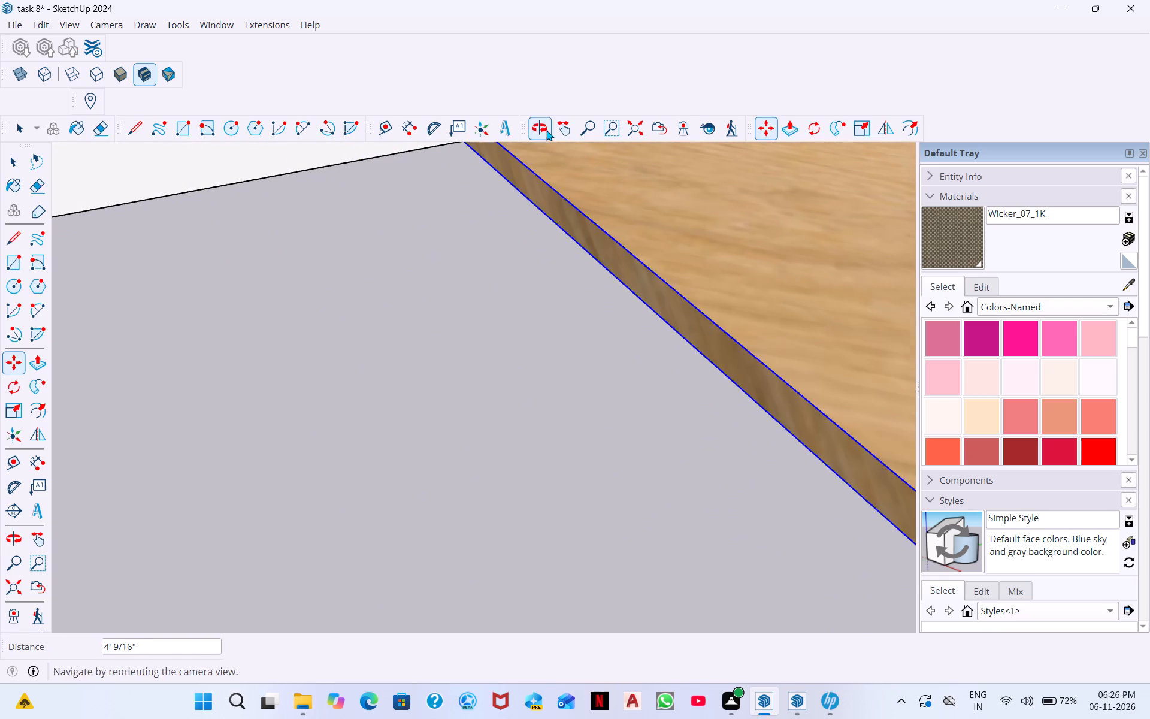
{"action": "left_click", "coordinate": [647, 127]}
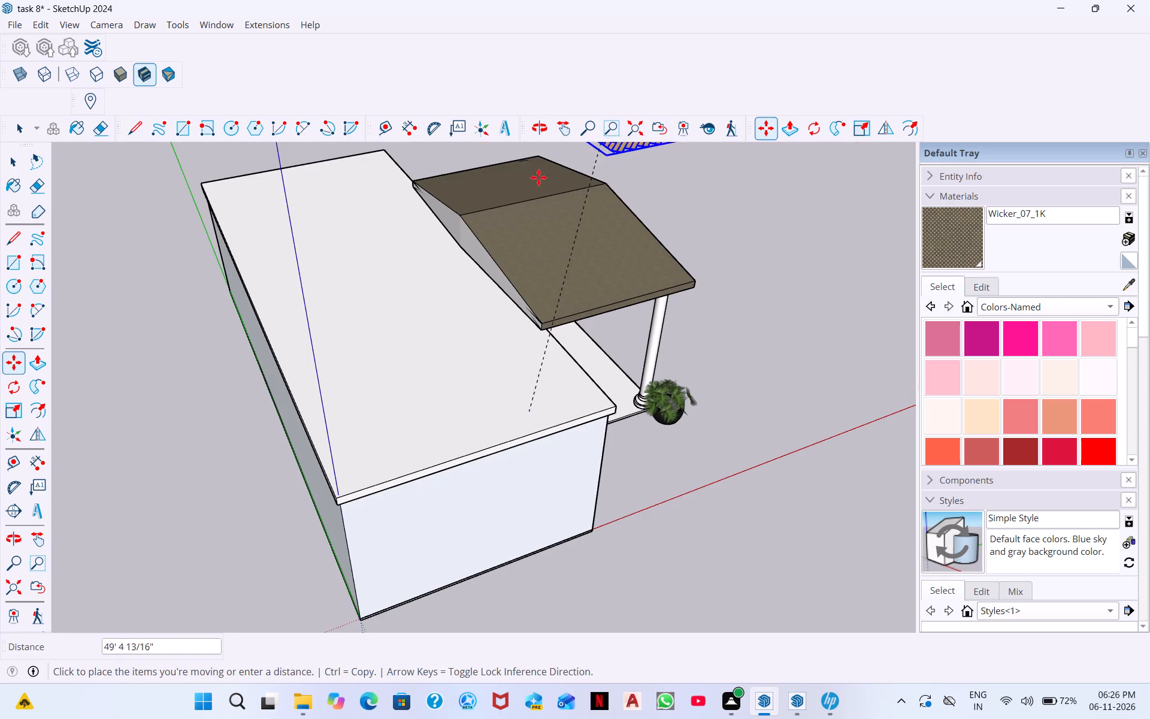
{"action": "middle_click_drag", "start_coordinate": [595, 409], "coordinate": [477, 354]}
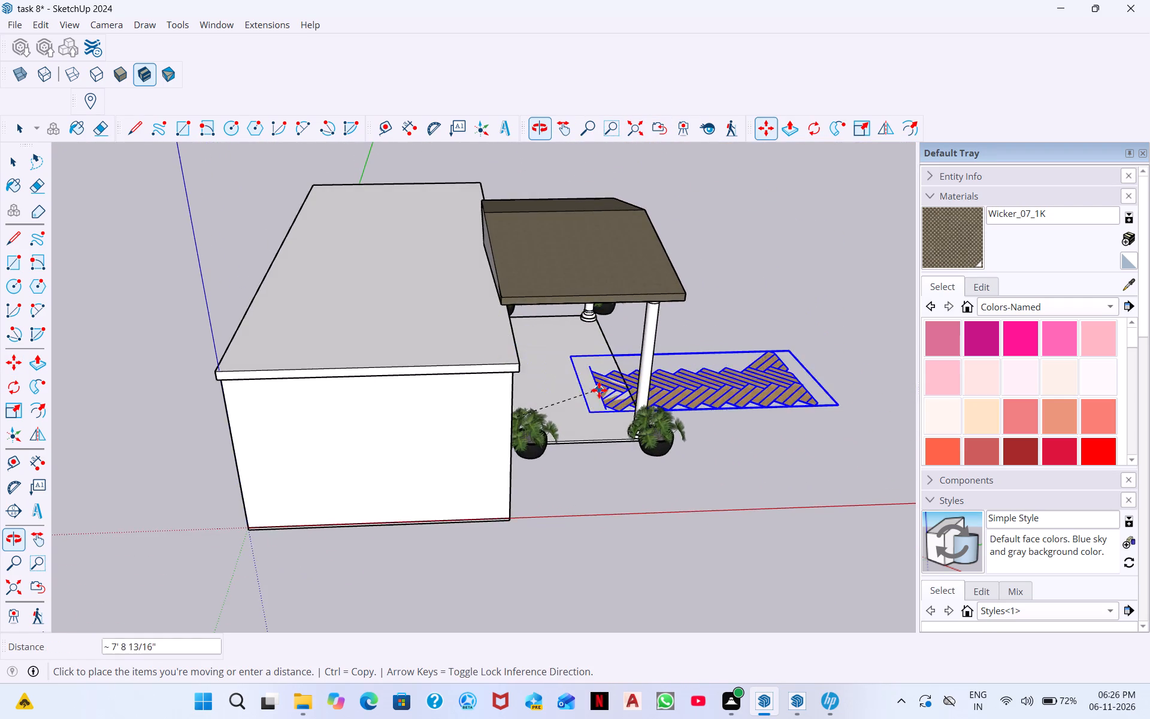
{"action": "scroll", "coordinate": [587, 383], "scroll_direction": "up", "scroll_amount": 10}
{"action": "scroll", "coordinate": [508, 364], "scroll_direction": "up", "scroll_amount": 5}
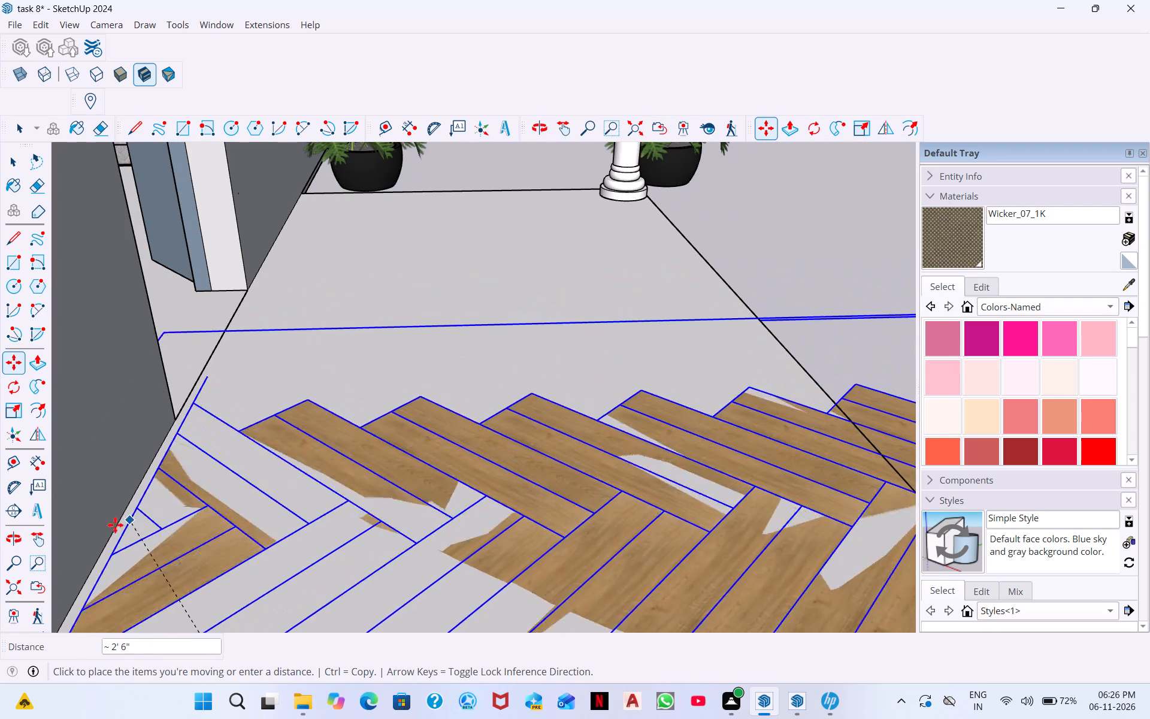
{"action": "middle_click_drag", "start_coordinate": [120, 530], "coordinate": [155, 451]}
{"action": "middle_click_drag", "start_coordinate": [203, 436], "coordinate": [135, 674]}
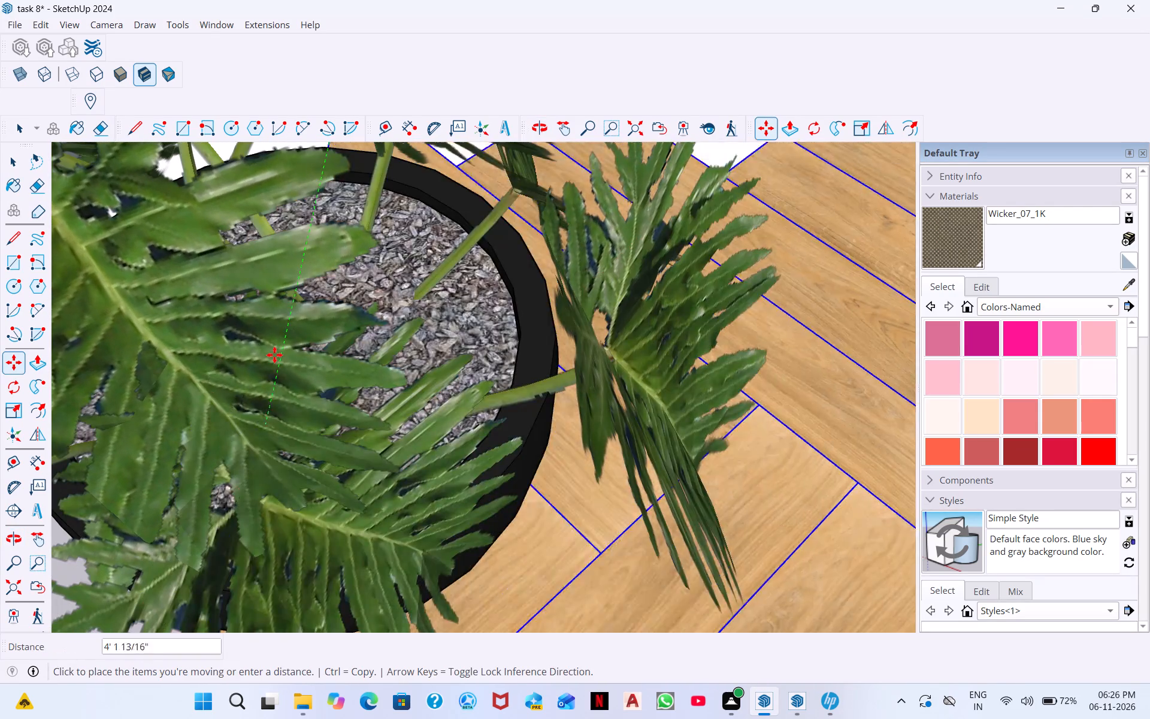
{"action": "middle_click_drag", "start_coordinate": [323, 289], "coordinate": [303, 547]}
{"action": "scroll", "coordinate": [411, 128], "scroll_direction": "down", "scroll_amount": 3}
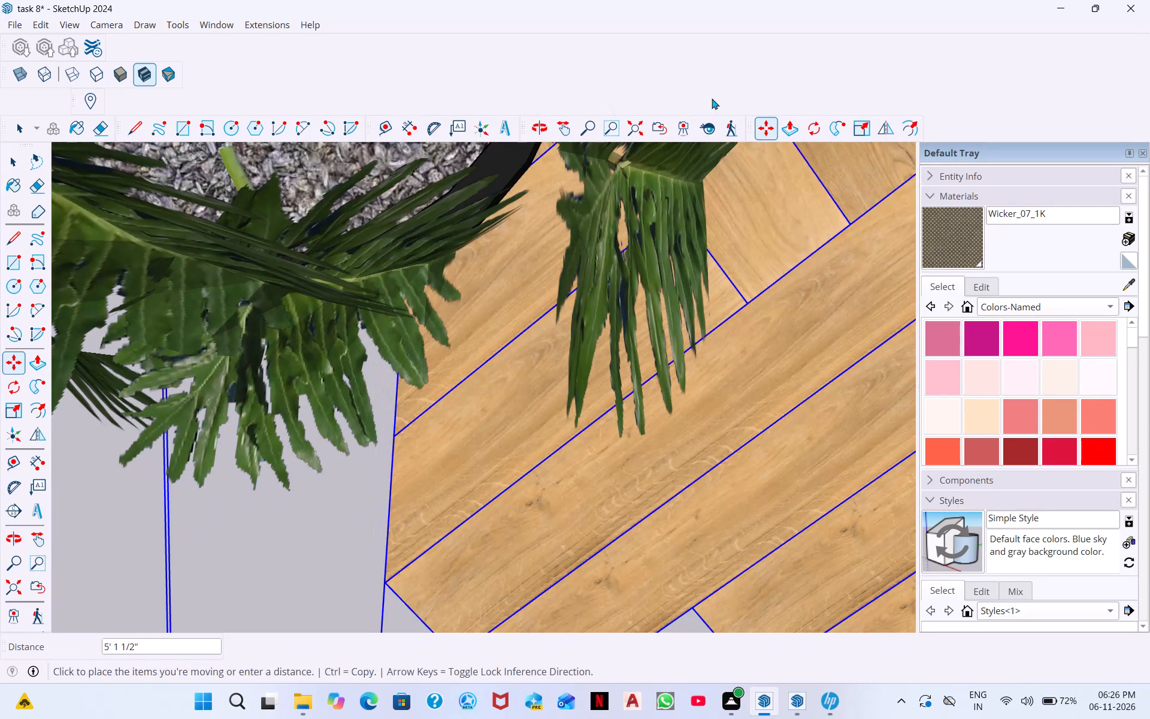
{"action": "left_click", "coordinate": [643, 136]}
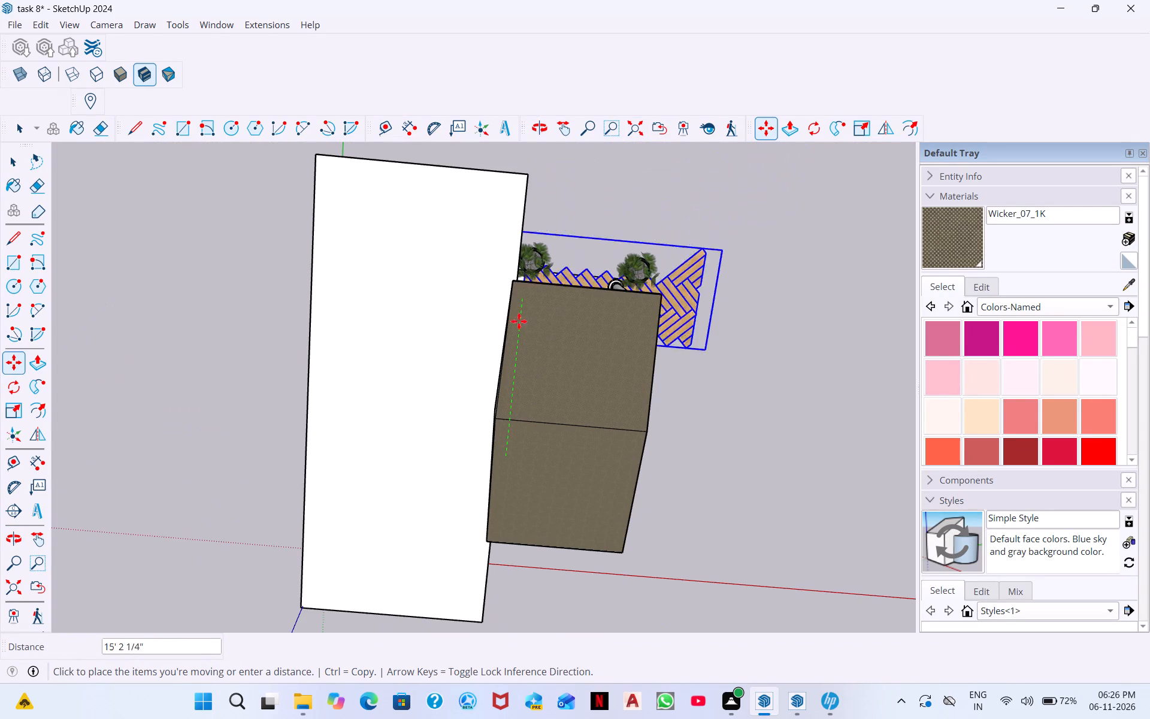
{"action": "scroll", "coordinate": [588, 438], "scroll_direction": "up", "scroll_amount": 9}
{"action": "middle_click_drag", "start_coordinate": [627, 515], "coordinate": [629, 337]}
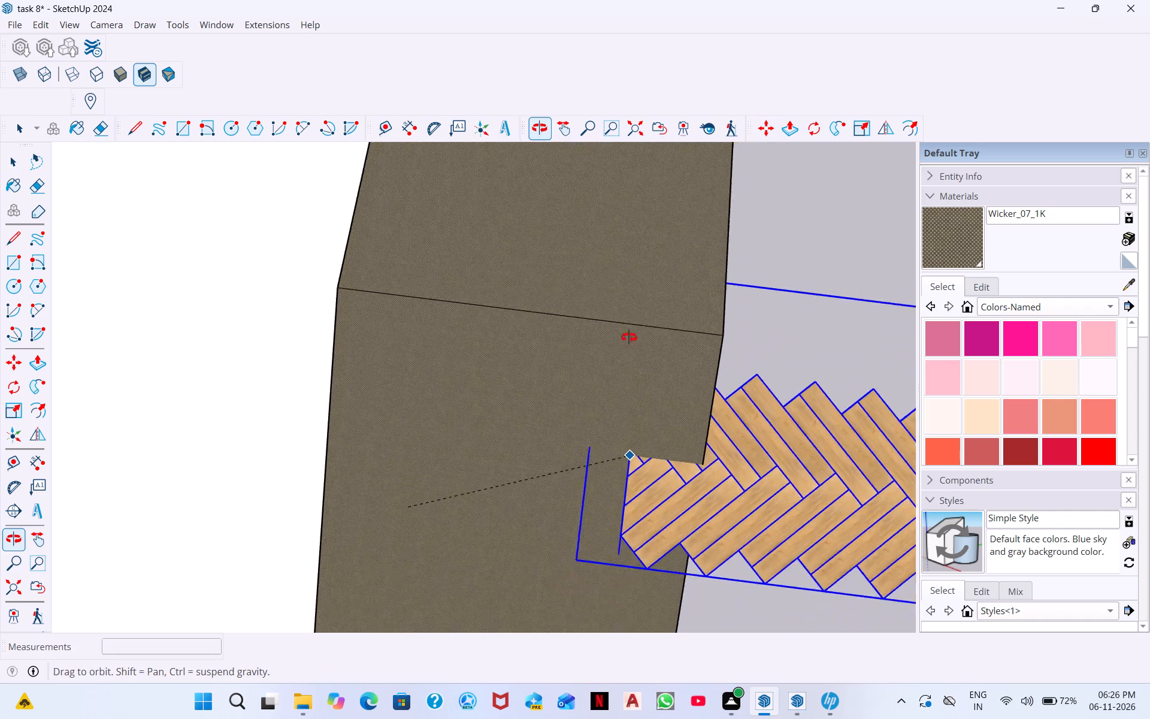
{"action": "middle_click_drag", "start_coordinate": [629, 337], "coordinate": [615, 195]}
{"action": "scroll", "coordinate": [406, 610], "scroll_direction": "up", "scroll_amount": 1}
{"action": "middle_click_drag", "start_coordinate": [390, 605], "coordinate": [409, 402]}
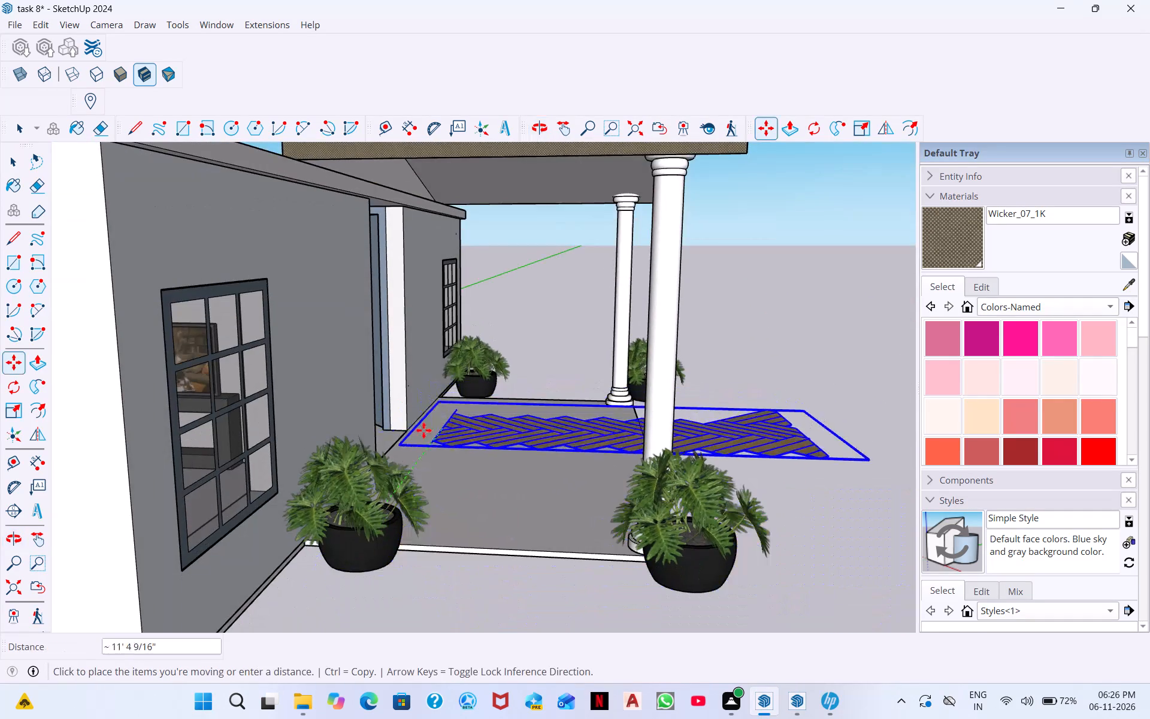
{"action": "scroll", "coordinate": [373, 458], "scroll_direction": "up", "scroll_amount": 11}
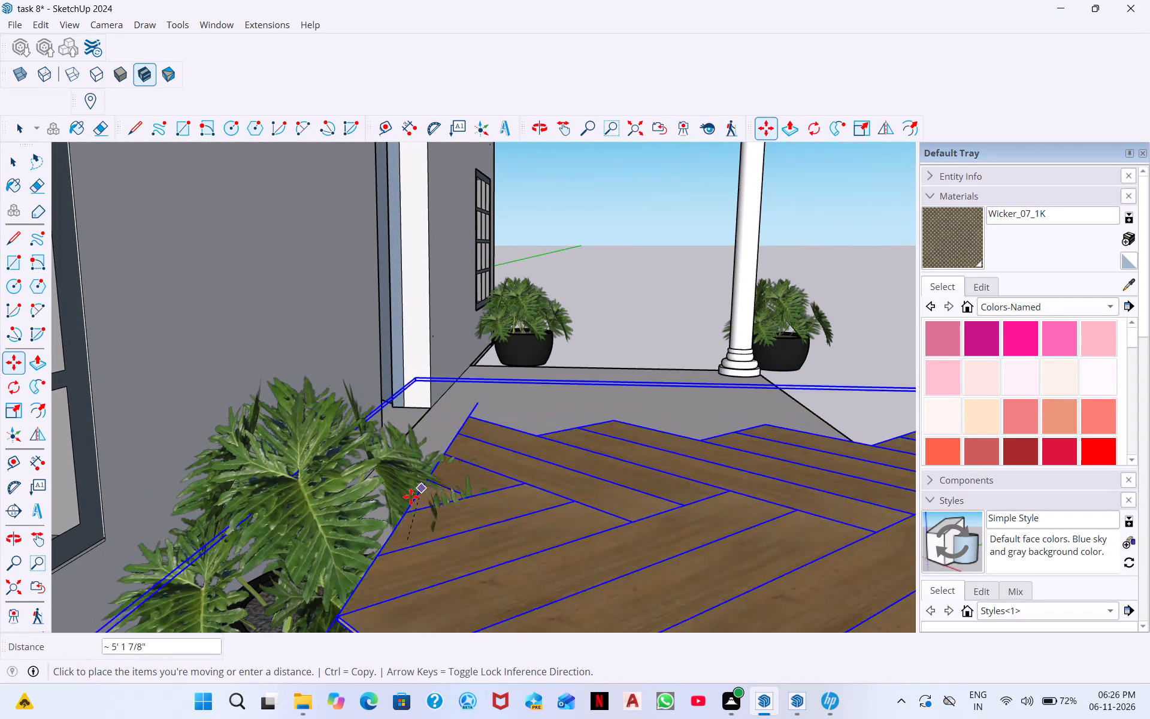
{"action": "middle_click_drag", "start_coordinate": [493, 443], "coordinate": [201, 502]}
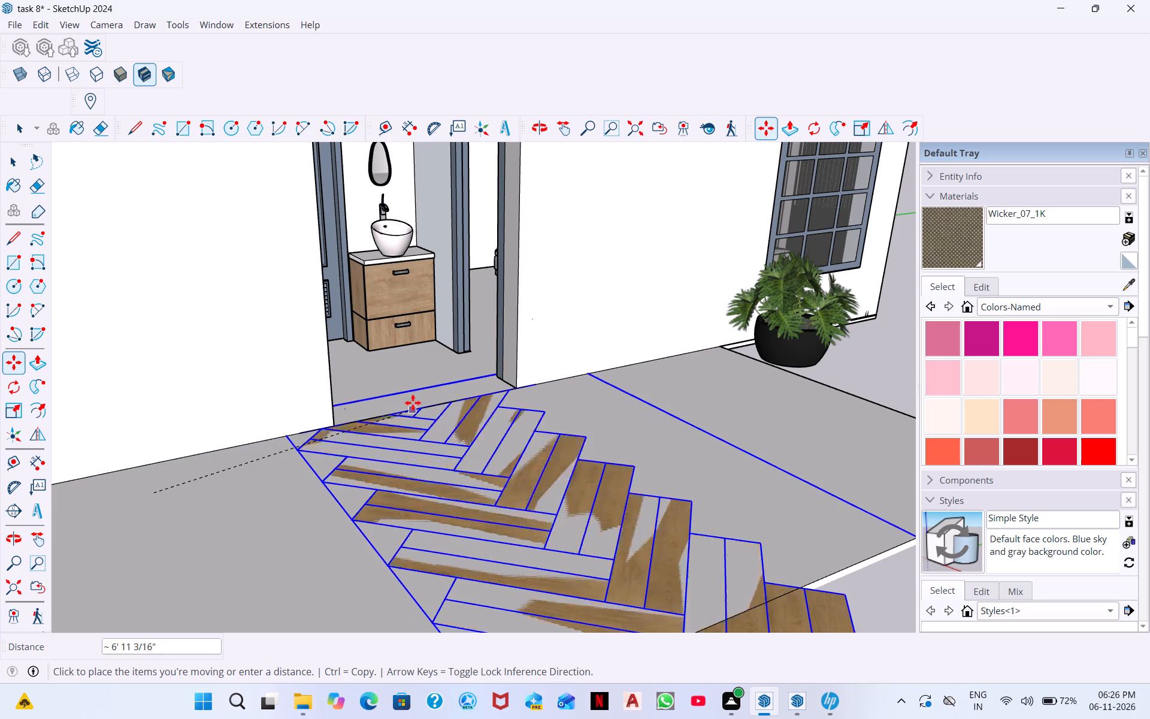
{"action": "left_click", "coordinate": [418, 408]}
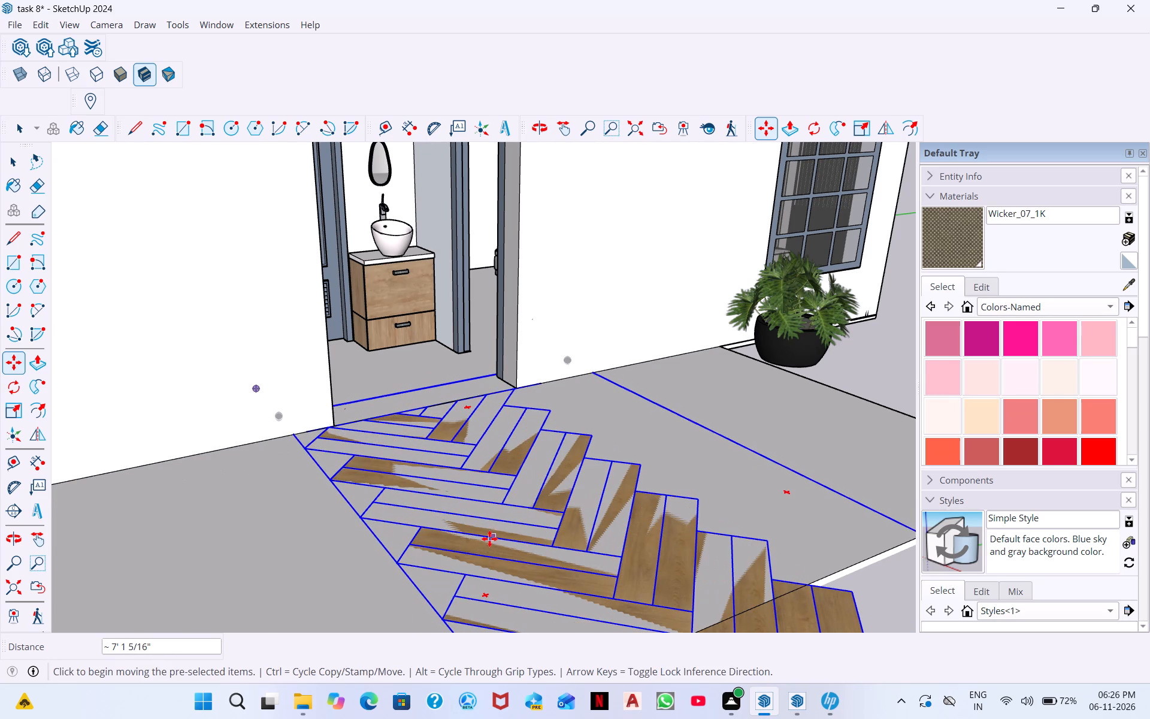
Raise the herringbone flooring about 5" straight up from the porch slab so its planks clear the surface.
{"action": "middle_click_drag", "start_coordinate": [515, 519], "coordinate": [559, 466]}
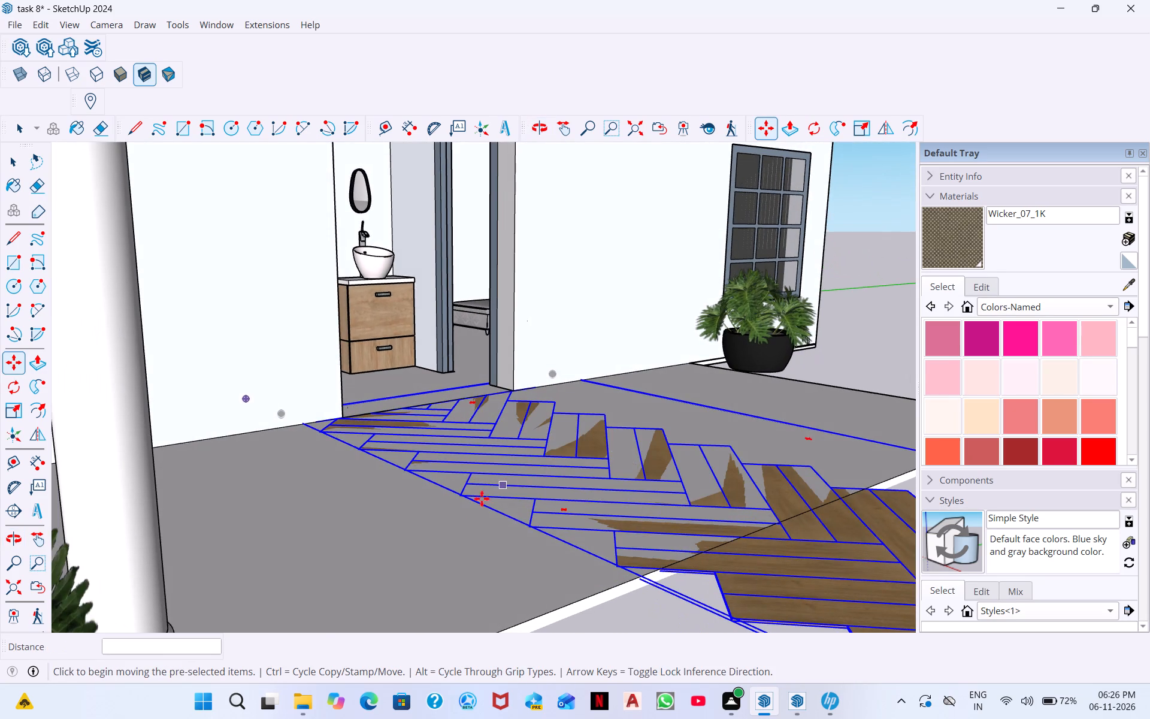
{"action": "left_click", "coordinate": [468, 502]}
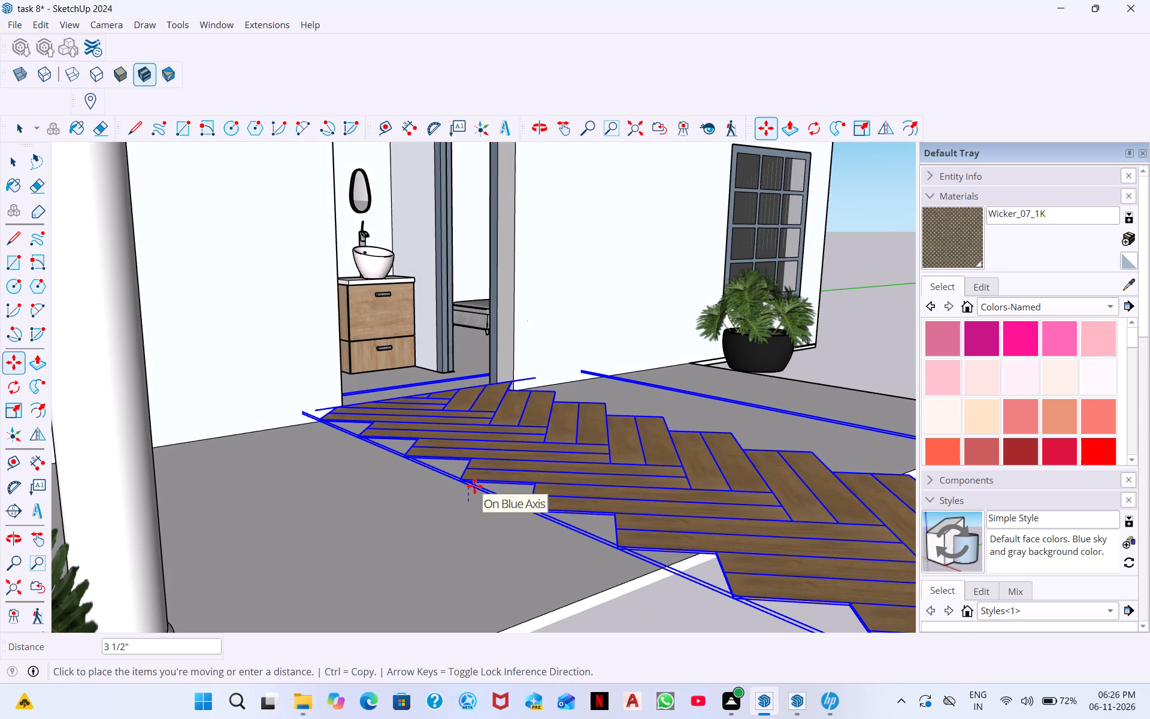
{"action": "scroll", "coordinate": [473, 489], "scroll_direction": "up", "scroll_amount": 11}
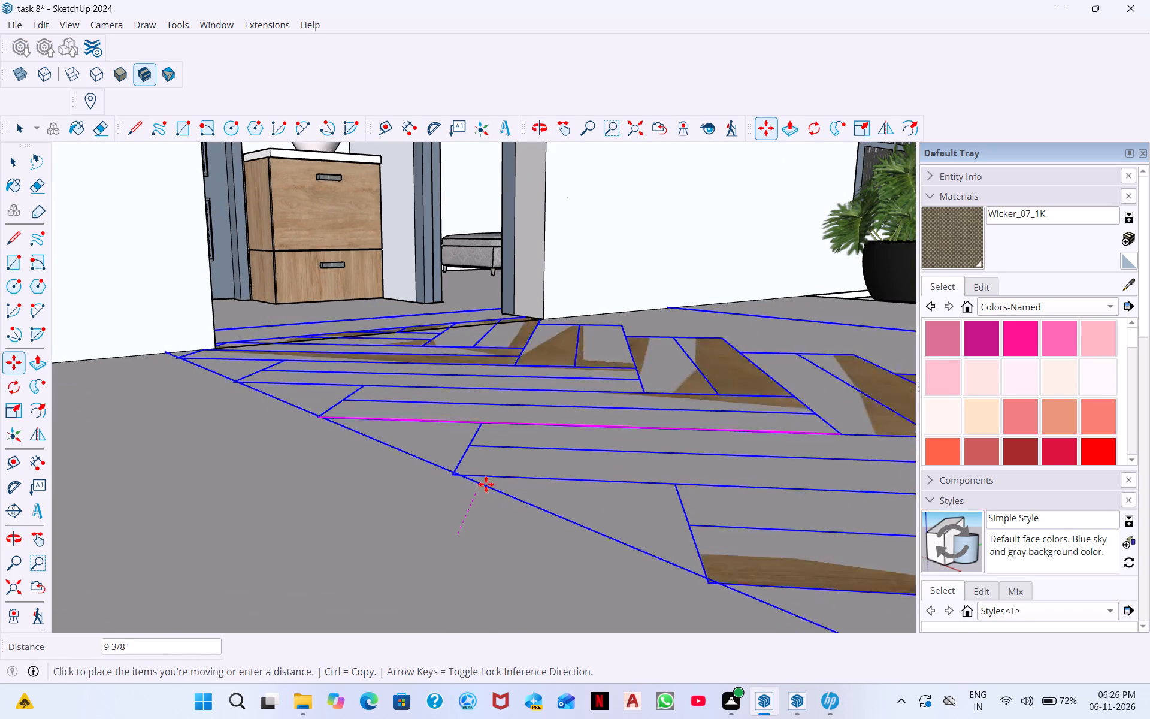
{"action": "left_click", "coordinate": [459, 452]}
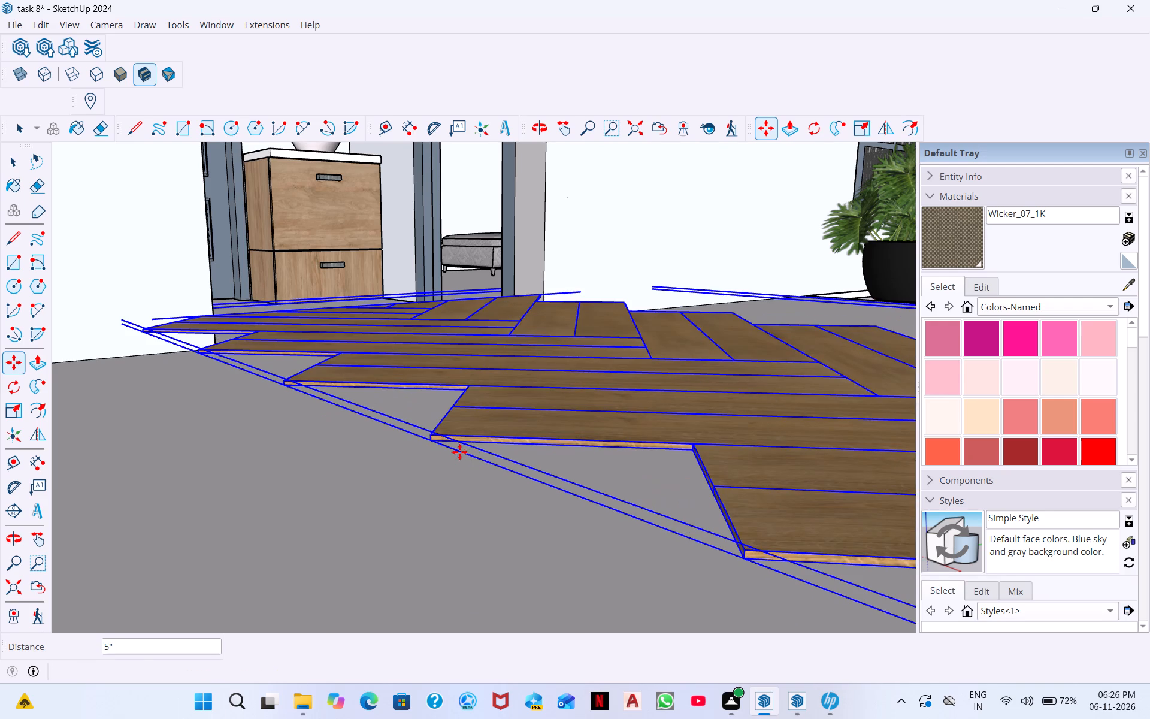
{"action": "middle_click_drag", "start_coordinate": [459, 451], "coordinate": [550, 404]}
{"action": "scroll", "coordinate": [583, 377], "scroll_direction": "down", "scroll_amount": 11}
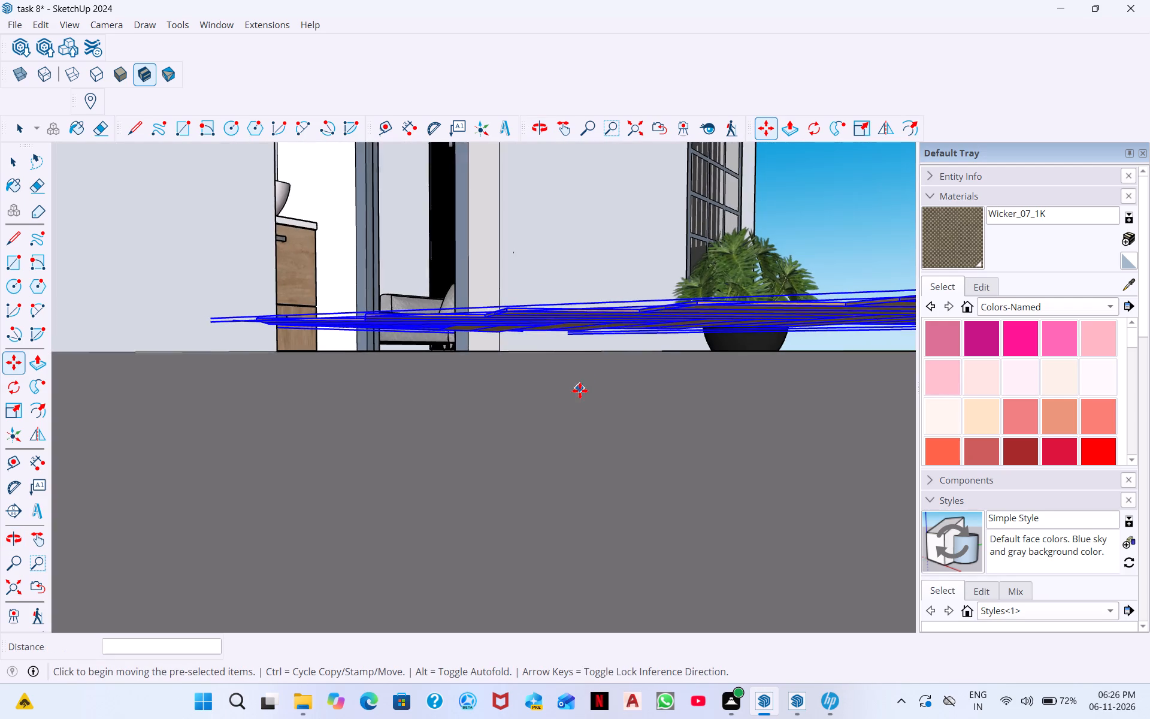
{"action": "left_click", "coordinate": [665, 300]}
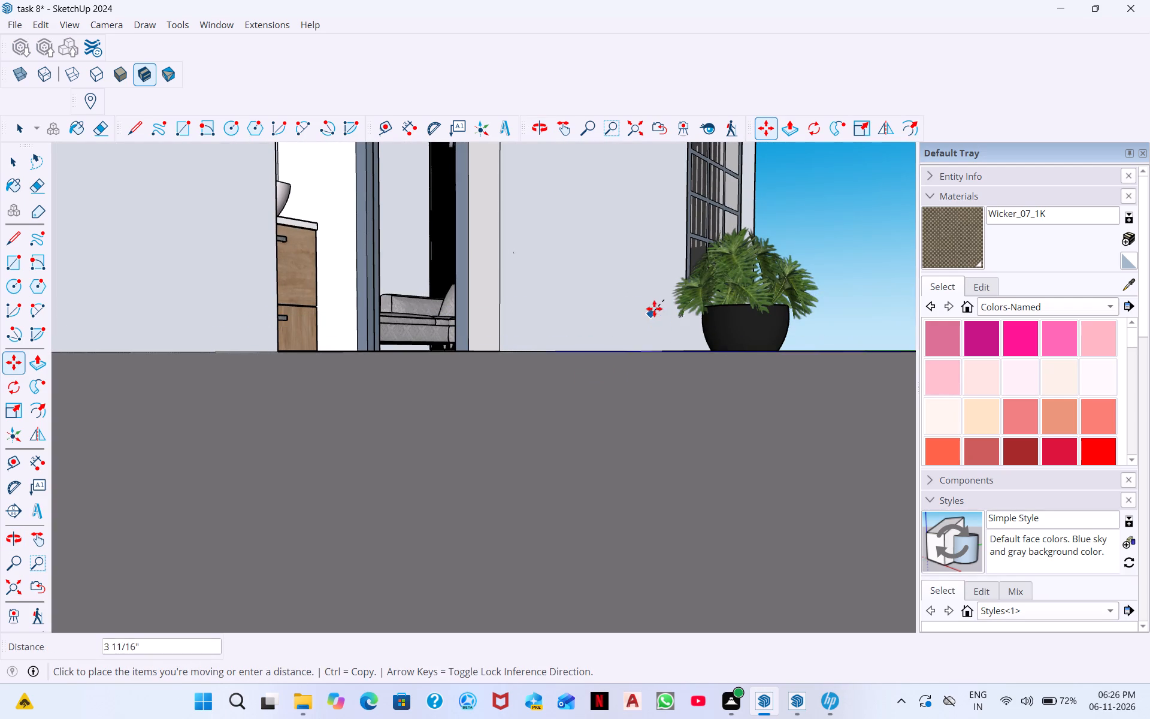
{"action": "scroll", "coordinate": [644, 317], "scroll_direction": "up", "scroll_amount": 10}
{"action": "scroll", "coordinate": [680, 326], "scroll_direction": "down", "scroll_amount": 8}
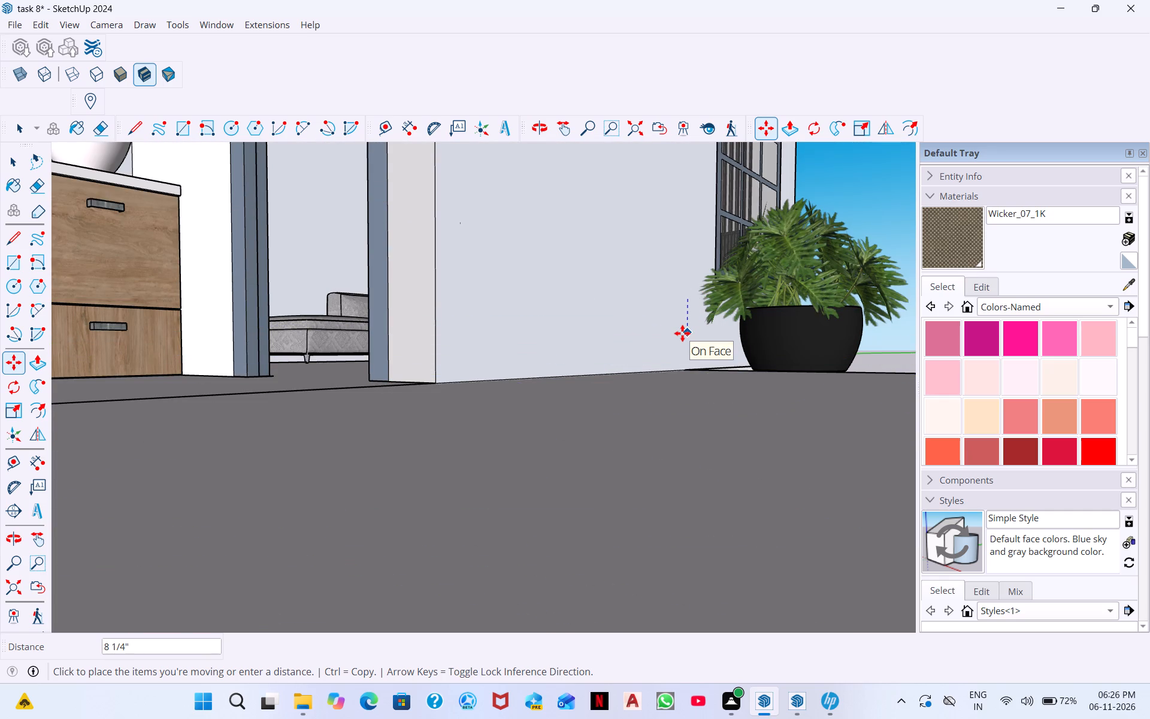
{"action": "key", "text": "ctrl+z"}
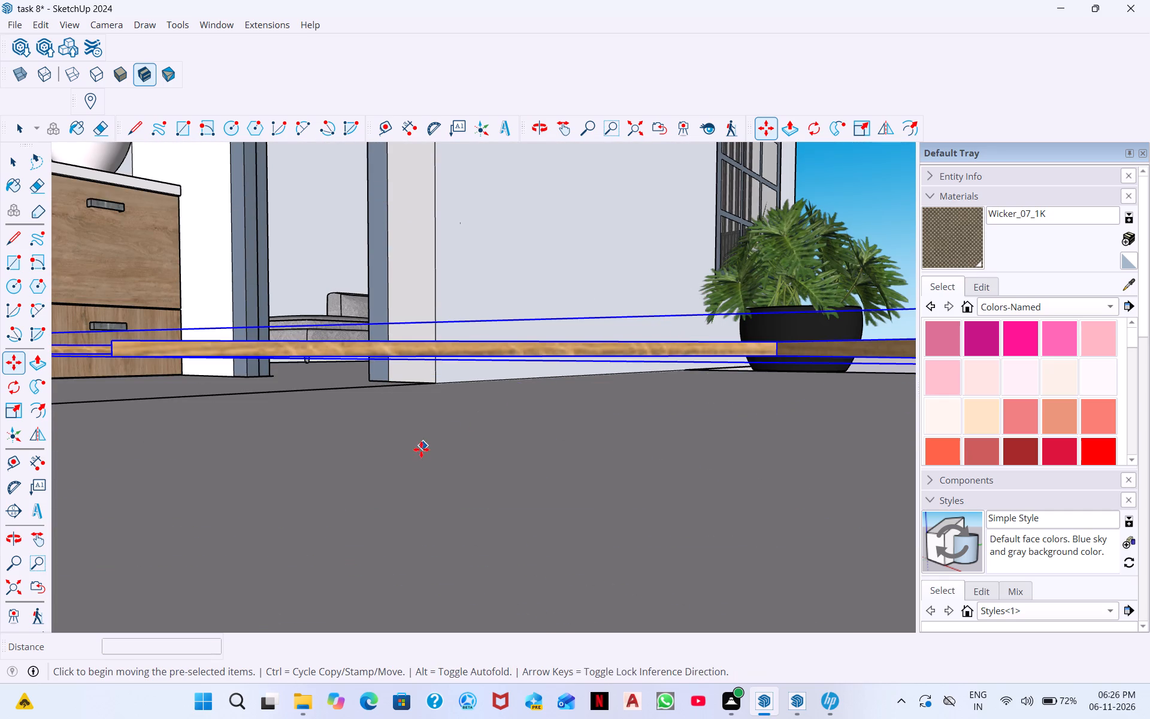
Lower the herringbone flooring vertically to the base of the house wall beside the doorway, close to the porch slab's surface.
{"action": "scroll", "coordinate": [631, 344], "scroll_direction": "up", "scroll_amount": 1}
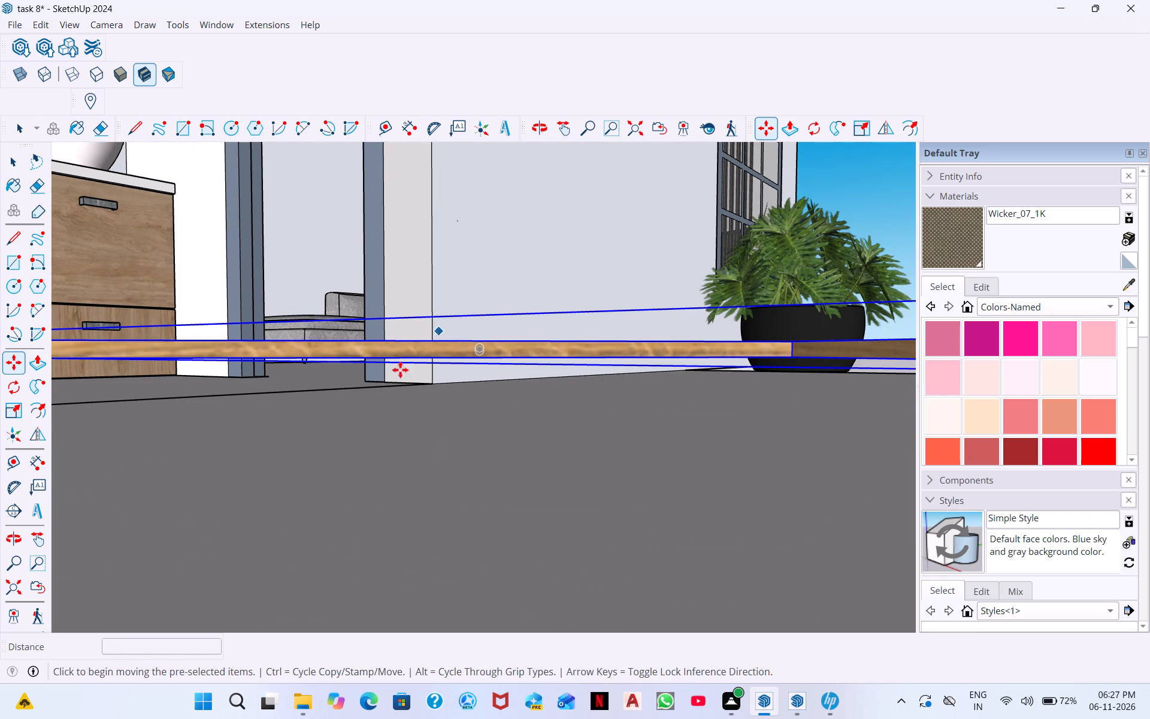
{"action": "left_click", "coordinate": [482, 352]}
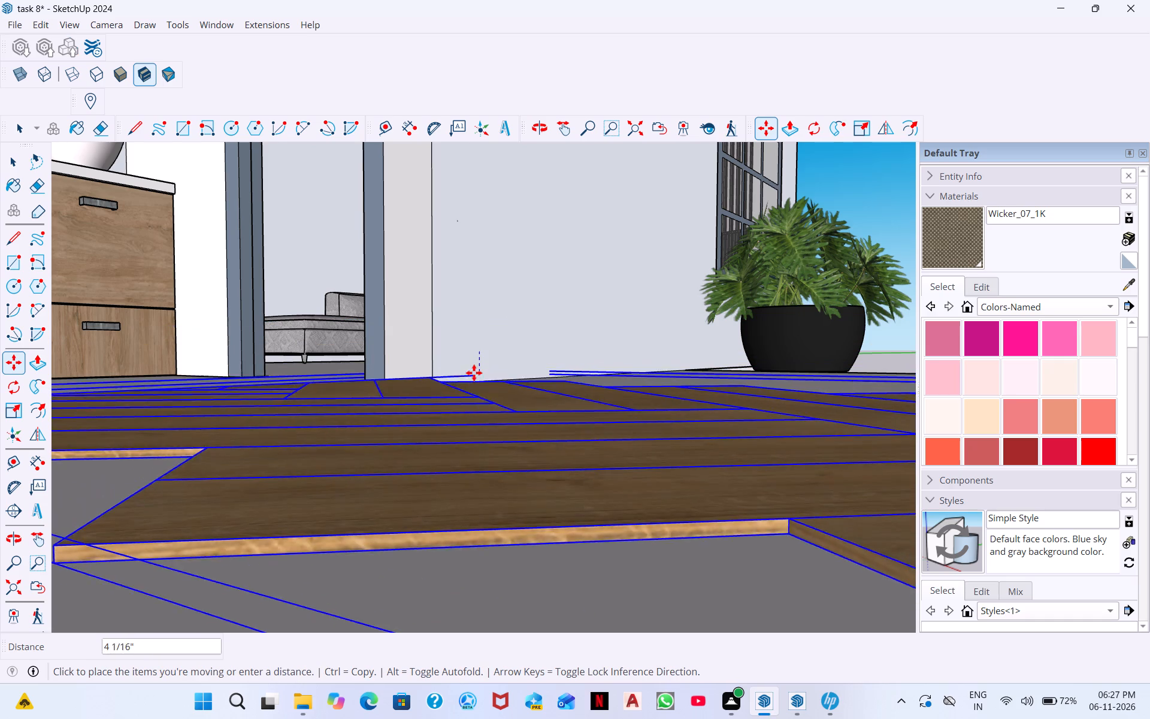
{"action": "left_click", "coordinate": [474, 383]}
{"action": "scroll", "coordinate": [411, 354], "scroll_direction": "down", "scroll_amount": 4}
{"action": "middle_click_drag", "start_coordinate": [338, 472], "coordinate": [422, 515]}
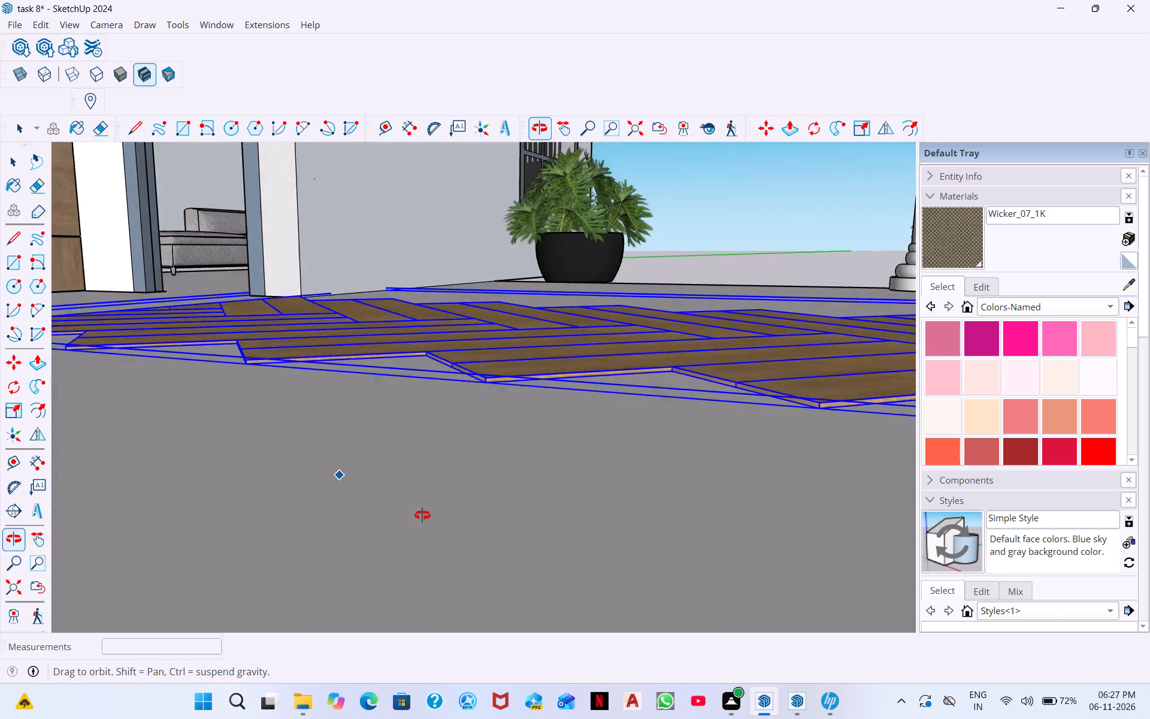
{"action": "middle_click_drag", "start_coordinate": [422, 515], "coordinate": [420, 529]}
{"action": "middle_click_drag", "start_coordinate": [698, 390], "coordinate": [603, 405]}
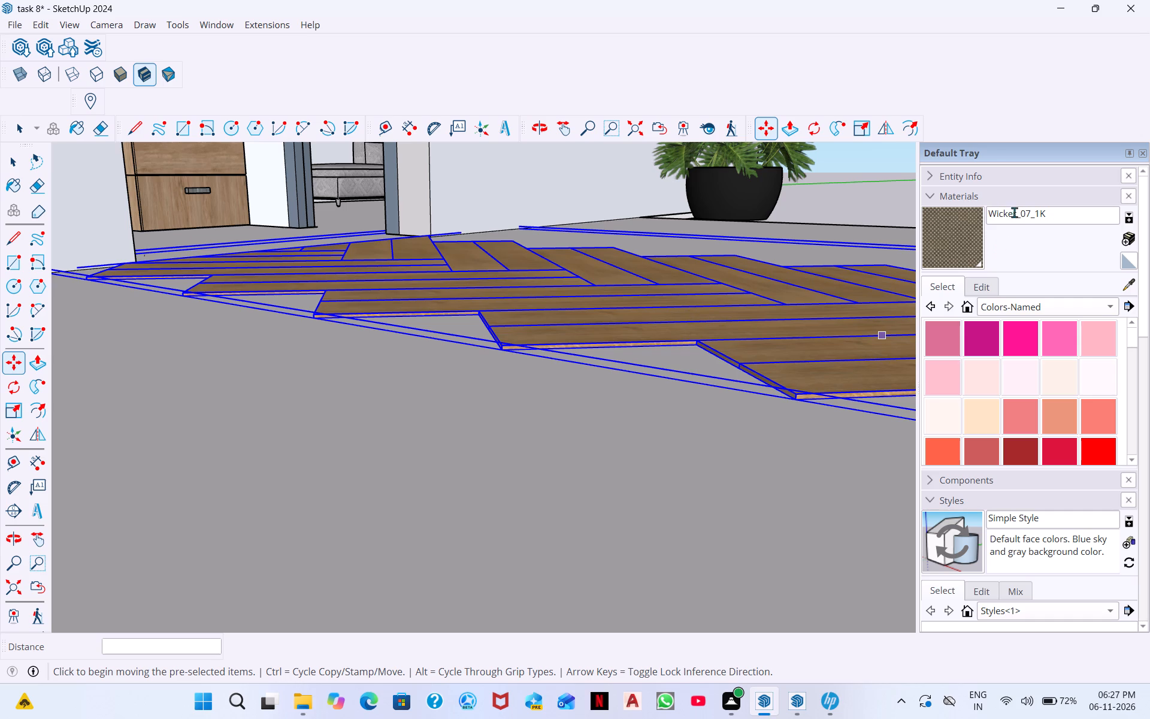
Browse the Roofing material collection.
{"action": "left_click", "coordinate": [1018, 309]}
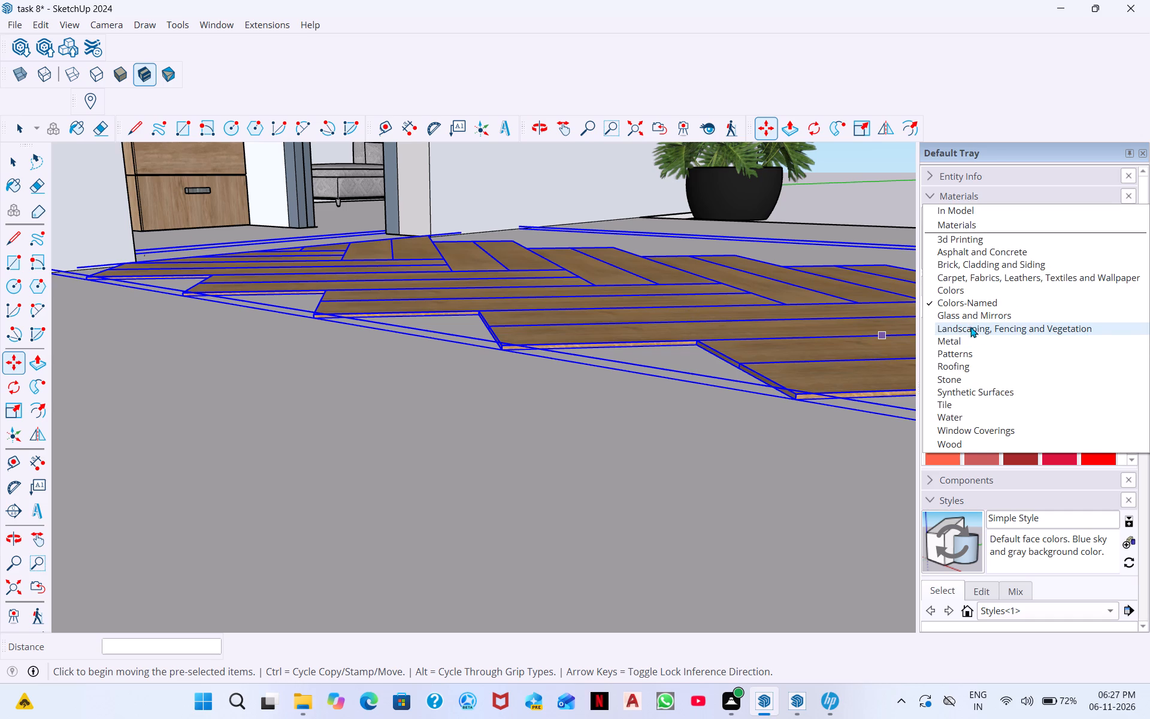
{"action": "left_click", "coordinate": [972, 368]}
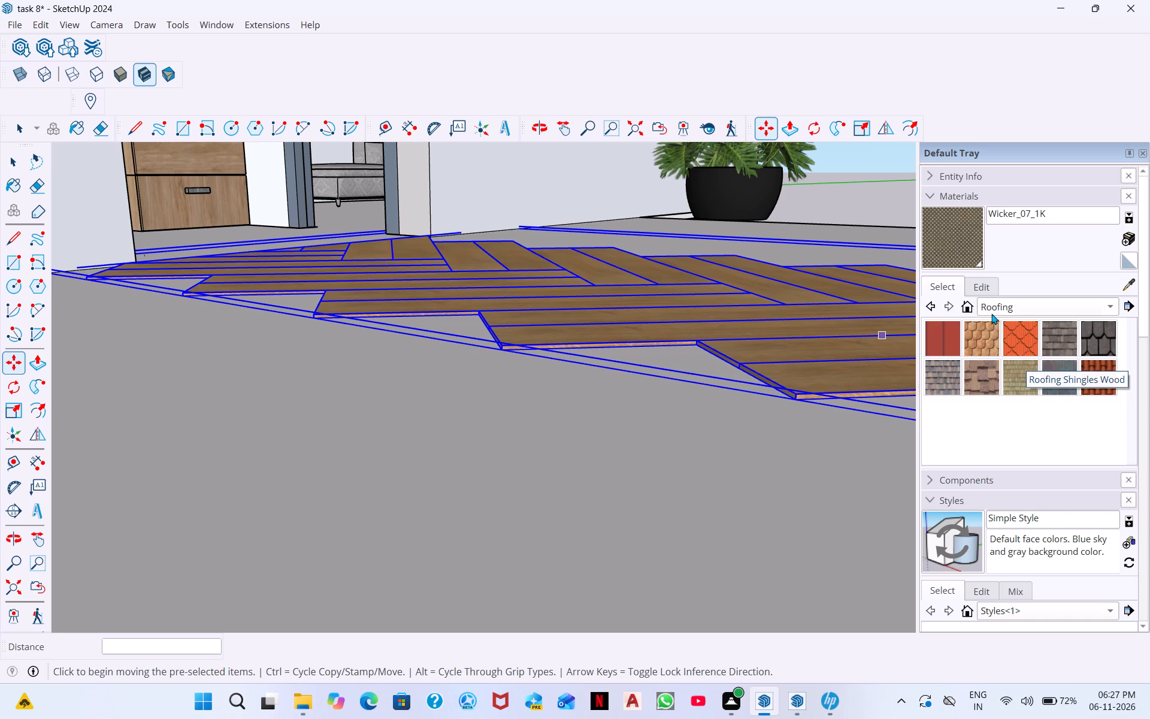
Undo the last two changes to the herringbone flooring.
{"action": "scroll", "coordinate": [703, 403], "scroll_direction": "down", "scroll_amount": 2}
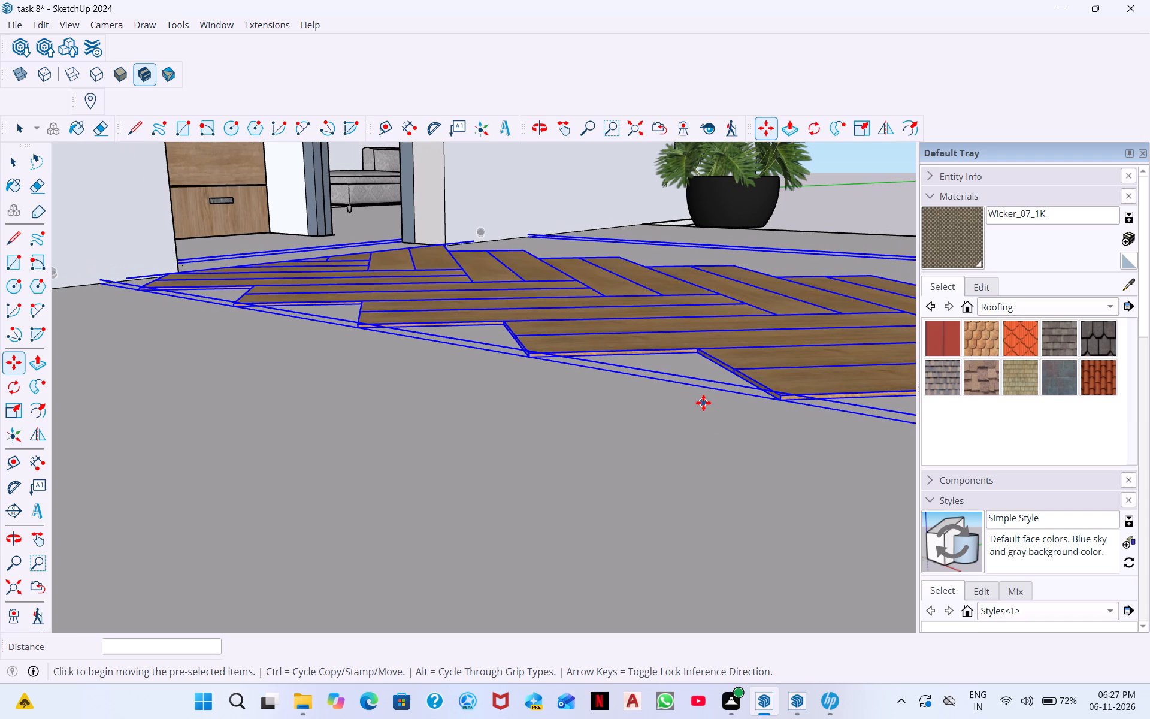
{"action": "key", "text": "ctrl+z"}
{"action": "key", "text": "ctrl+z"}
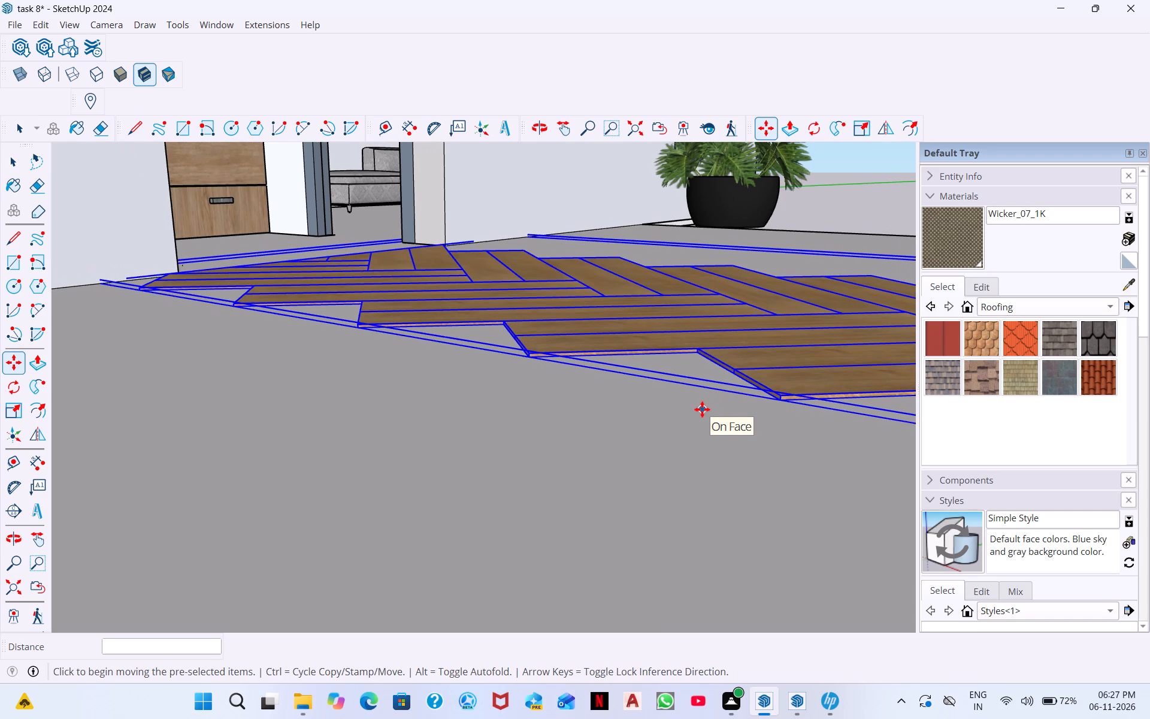
Delete the herringbone wood flooring from the porch.
{"action": "scroll", "coordinate": [557, 406], "scroll_direction": "down", "scroll_amount": 2}
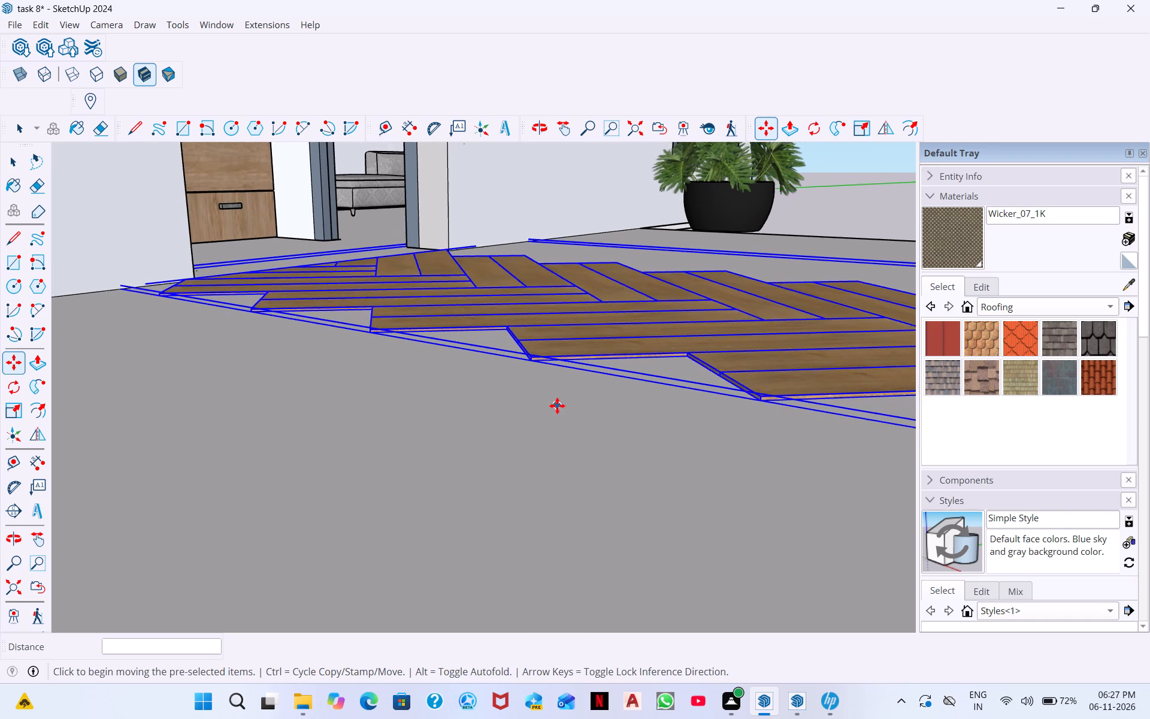
{"action": "scroll", "coordinate": [557, 406], "scroll_direction": "down", "scroll_amount": 20}
{"action": "scroll", "coordinate": [557, 406], "scroll_direction": "down", "scroll_amount": 4}
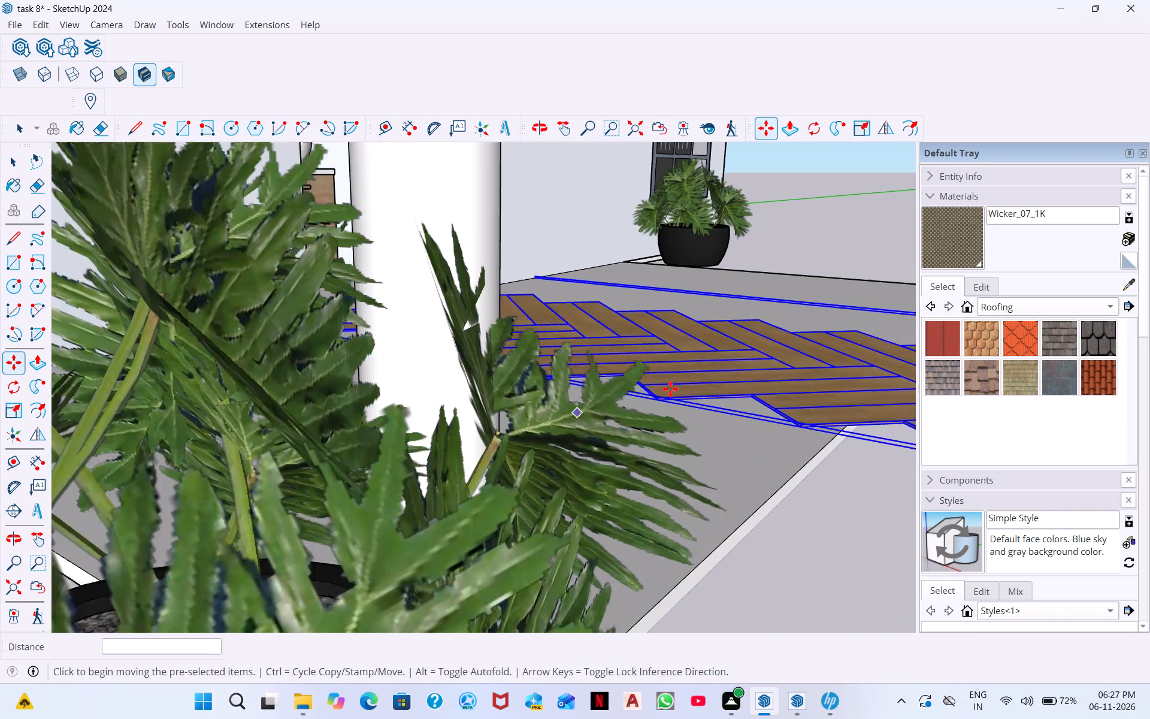
{"action": "scroll", "coordinate": [670, 389], "scroll_direction": "down", "scroll_amount": 5}
{"action": "middle_click_drag", "start_coordinate": [694, 422], "coordinate": [447, 433]}
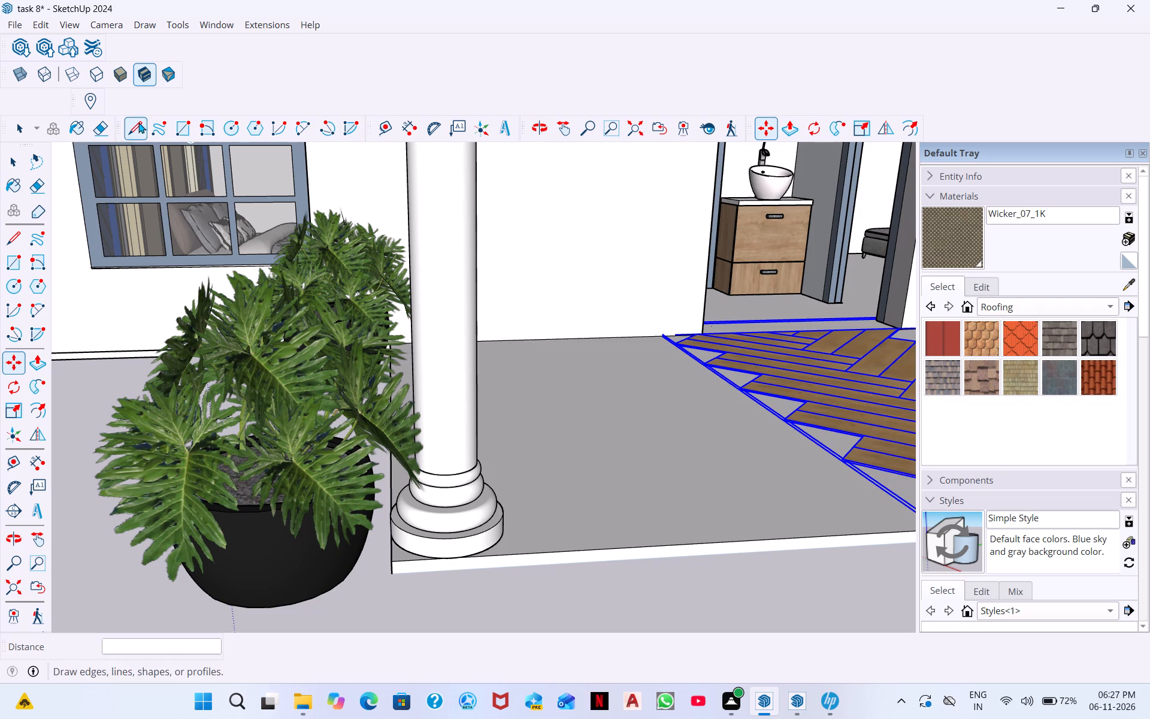
{"action": "left_click", "coordinate": [43, 22]}
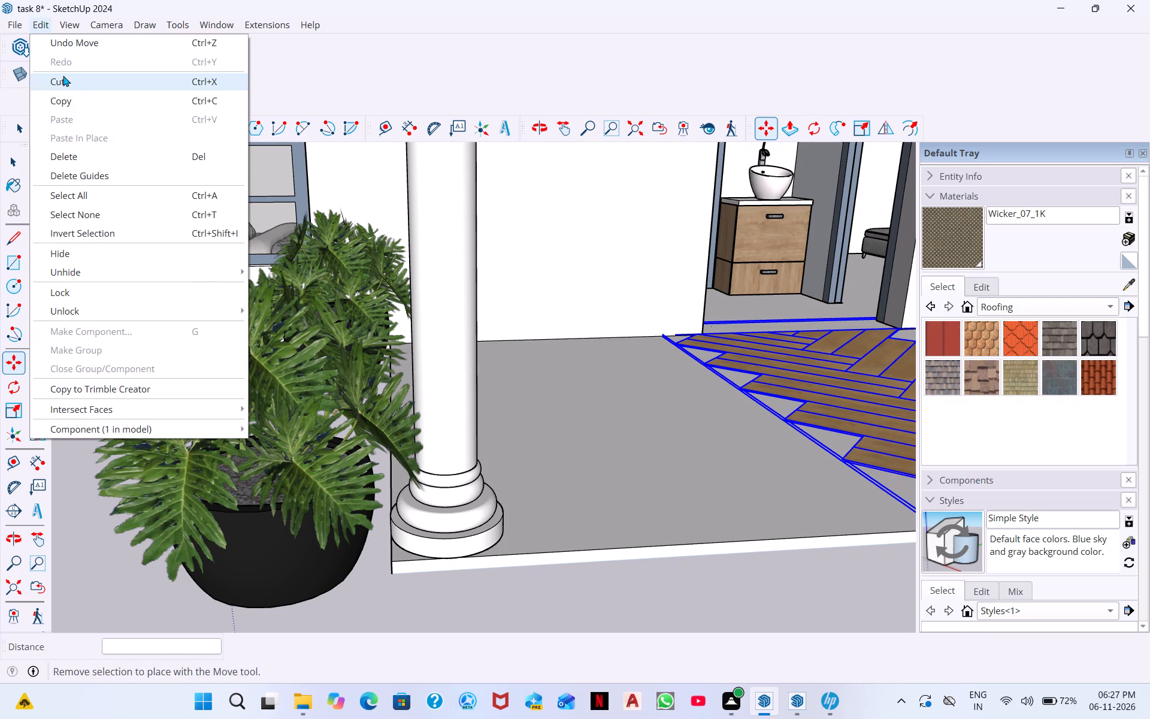
{"action": "left_click", "coordinate": [77, 152]}
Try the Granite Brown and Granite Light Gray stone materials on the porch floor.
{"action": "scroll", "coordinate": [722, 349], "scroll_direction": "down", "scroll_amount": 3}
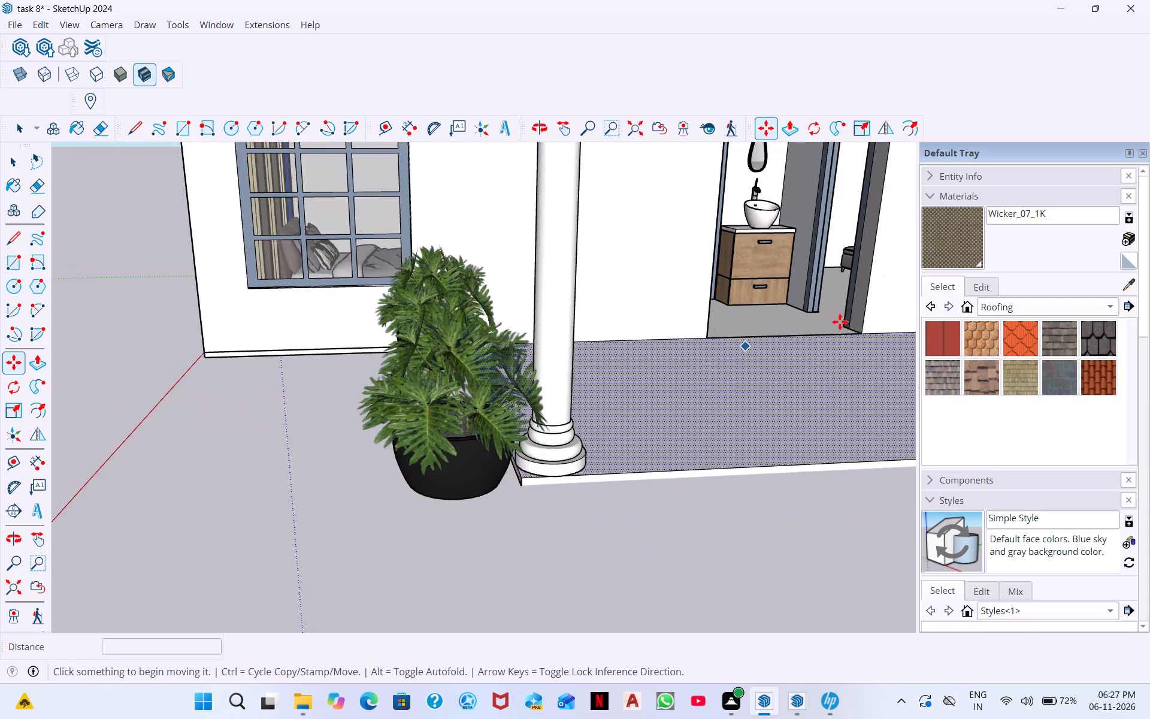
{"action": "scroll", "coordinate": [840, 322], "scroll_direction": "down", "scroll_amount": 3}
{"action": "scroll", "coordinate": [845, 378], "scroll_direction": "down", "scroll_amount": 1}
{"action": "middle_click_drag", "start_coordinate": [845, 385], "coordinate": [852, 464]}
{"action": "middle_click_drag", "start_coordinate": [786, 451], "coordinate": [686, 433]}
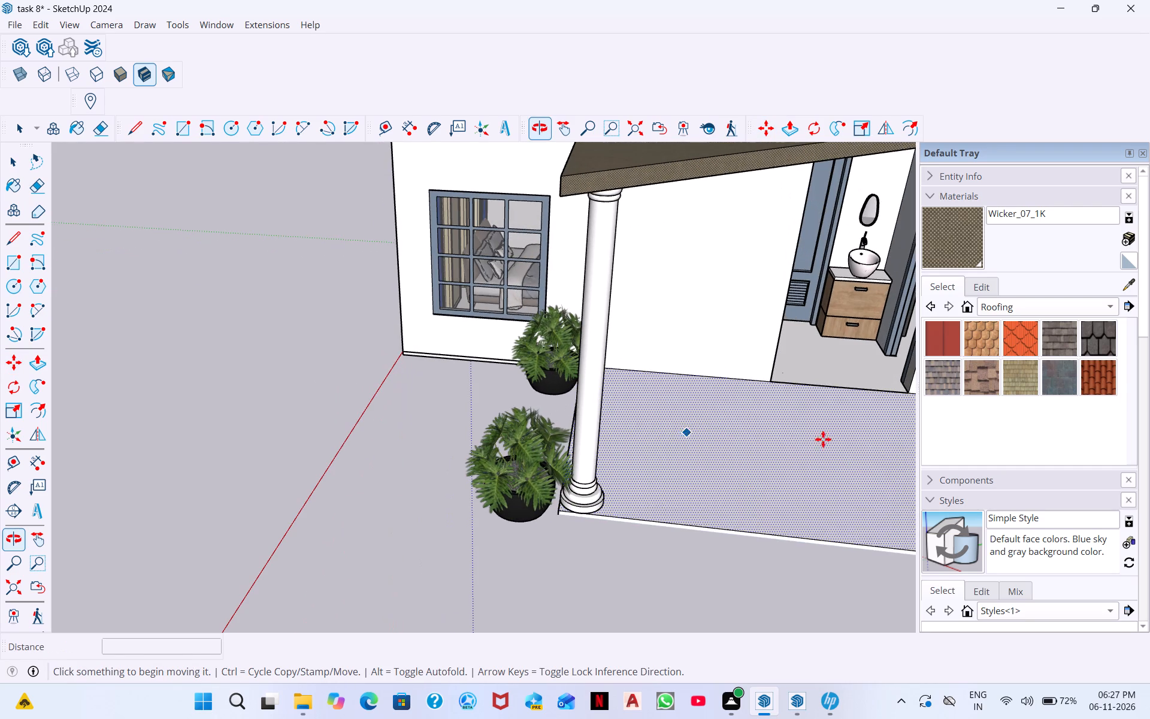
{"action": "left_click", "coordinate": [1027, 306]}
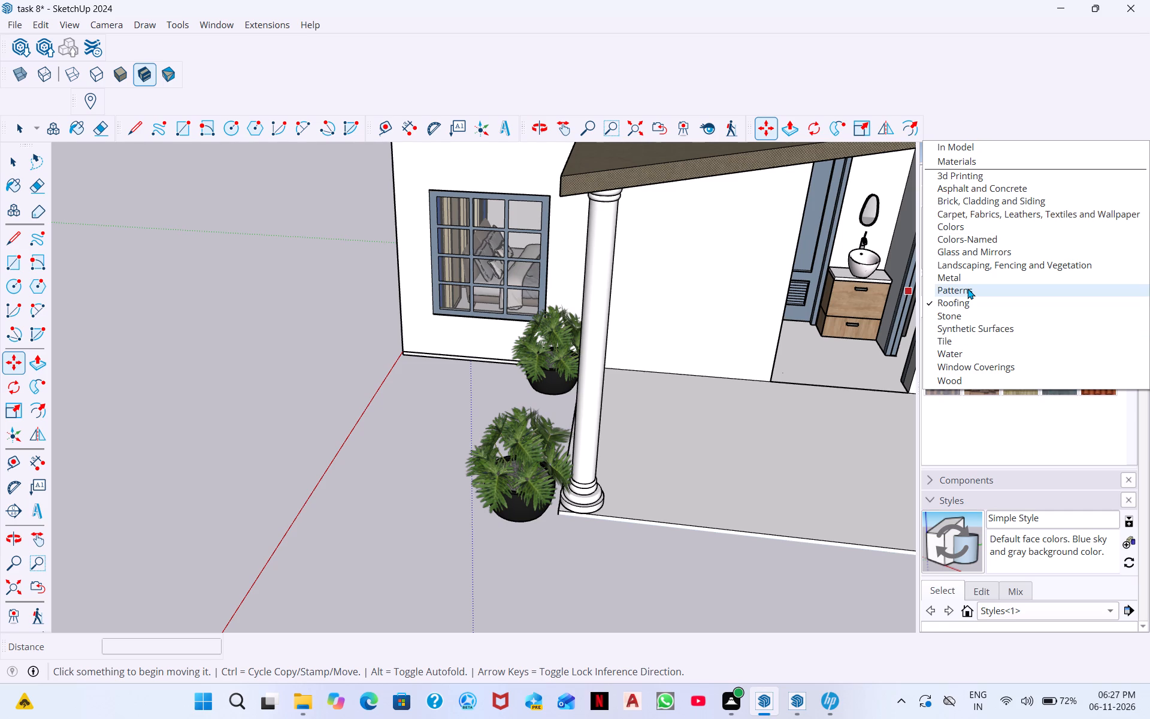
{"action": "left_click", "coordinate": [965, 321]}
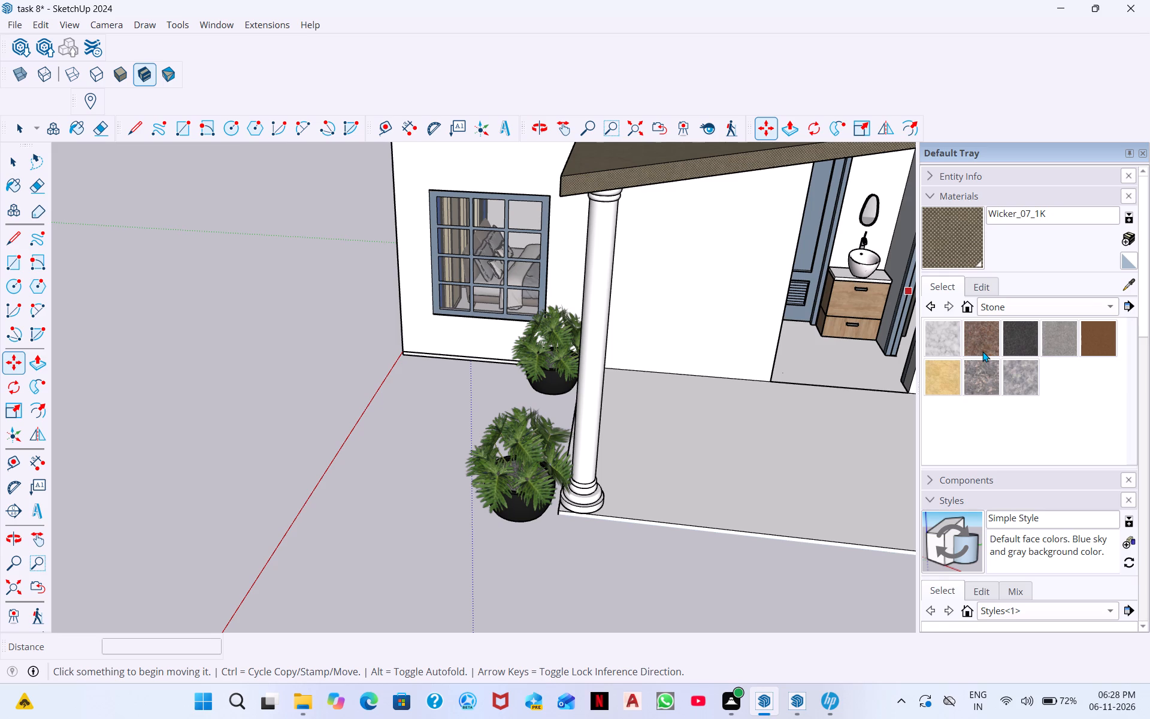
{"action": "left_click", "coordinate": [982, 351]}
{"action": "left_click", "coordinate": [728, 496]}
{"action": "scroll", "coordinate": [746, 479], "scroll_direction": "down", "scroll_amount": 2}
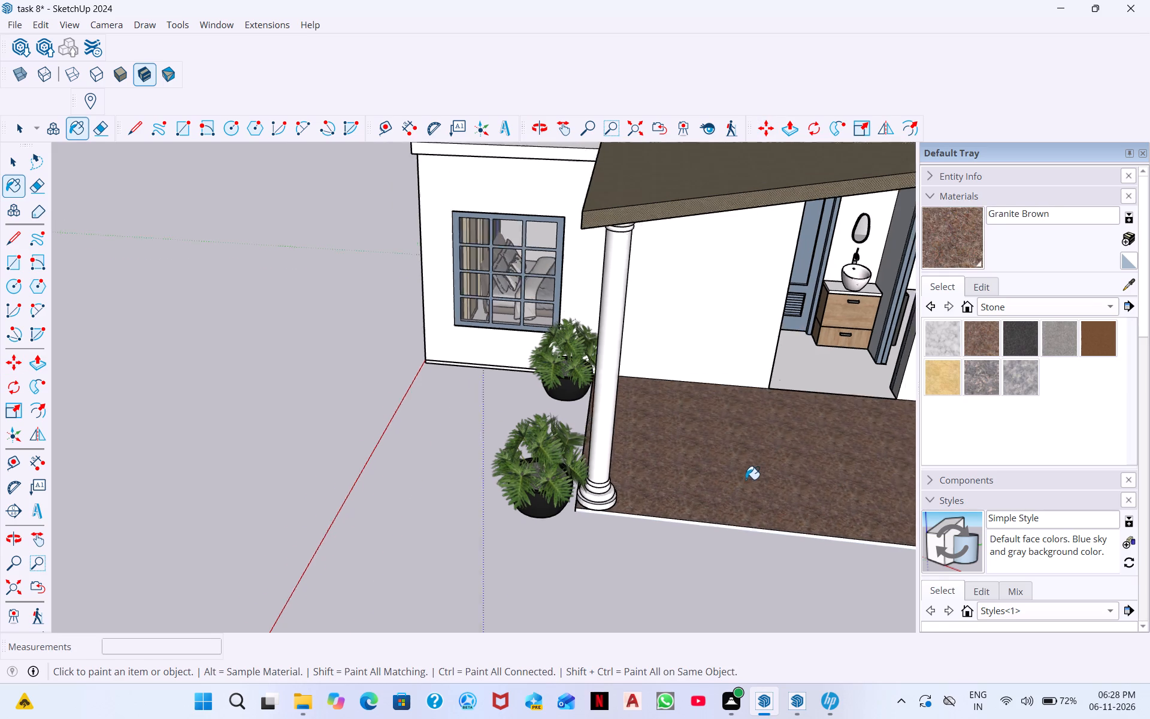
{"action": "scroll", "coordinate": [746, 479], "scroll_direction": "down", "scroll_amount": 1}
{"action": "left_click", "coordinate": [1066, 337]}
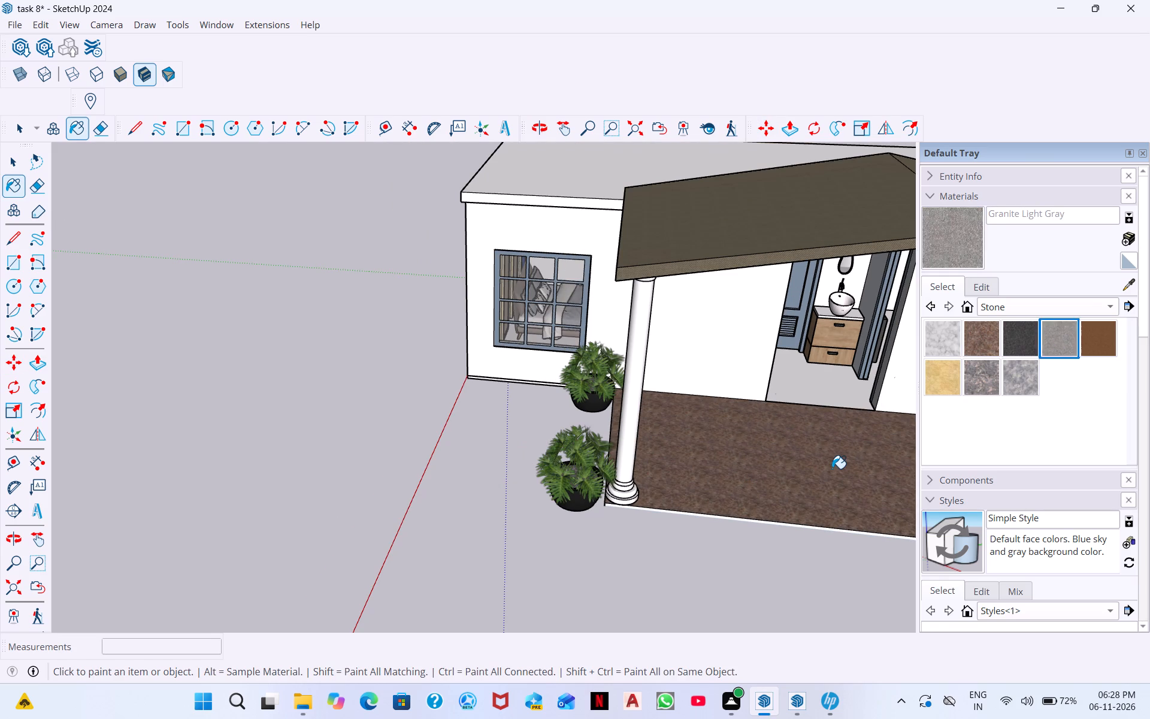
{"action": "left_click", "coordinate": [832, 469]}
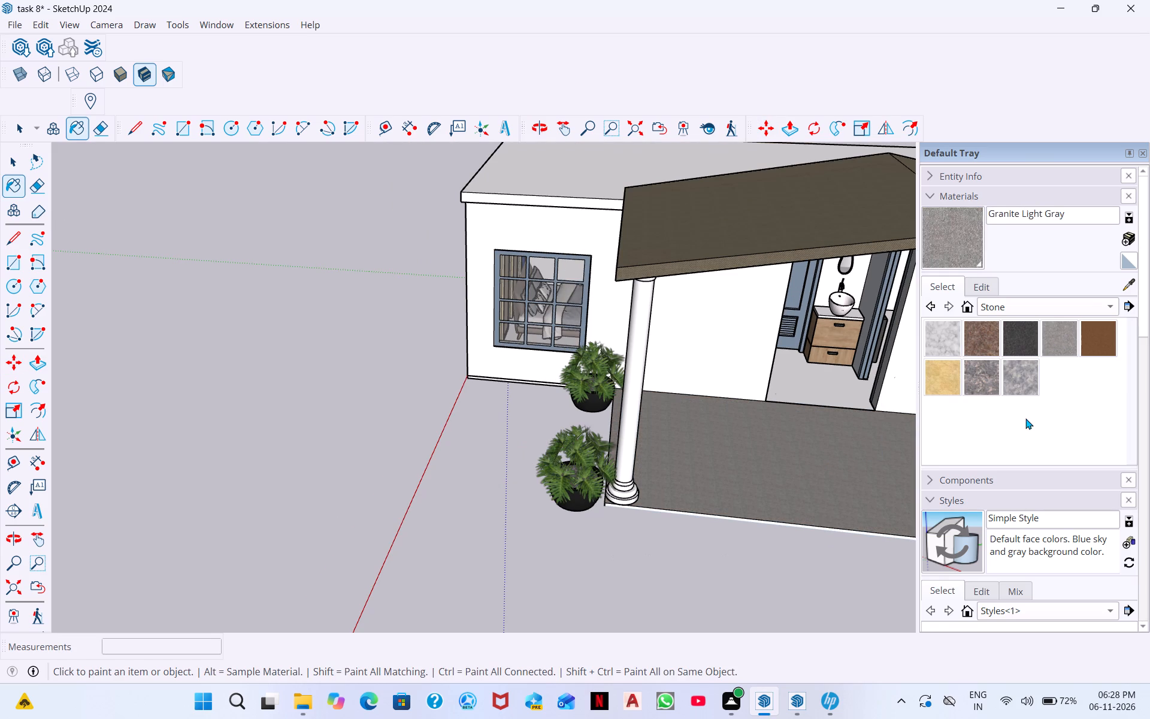
Paint the porch floor and the interior floor beyond the doorway with Stone Vein Gray.
{"action": "left_click", "coordinate": [1009, 383]}
{"action": "left_click", "coordinate": [815, 454]}
{"action": "middle_click_drag", "start_coordinate": [1023, 478], "coordinate": [1022, 485]}
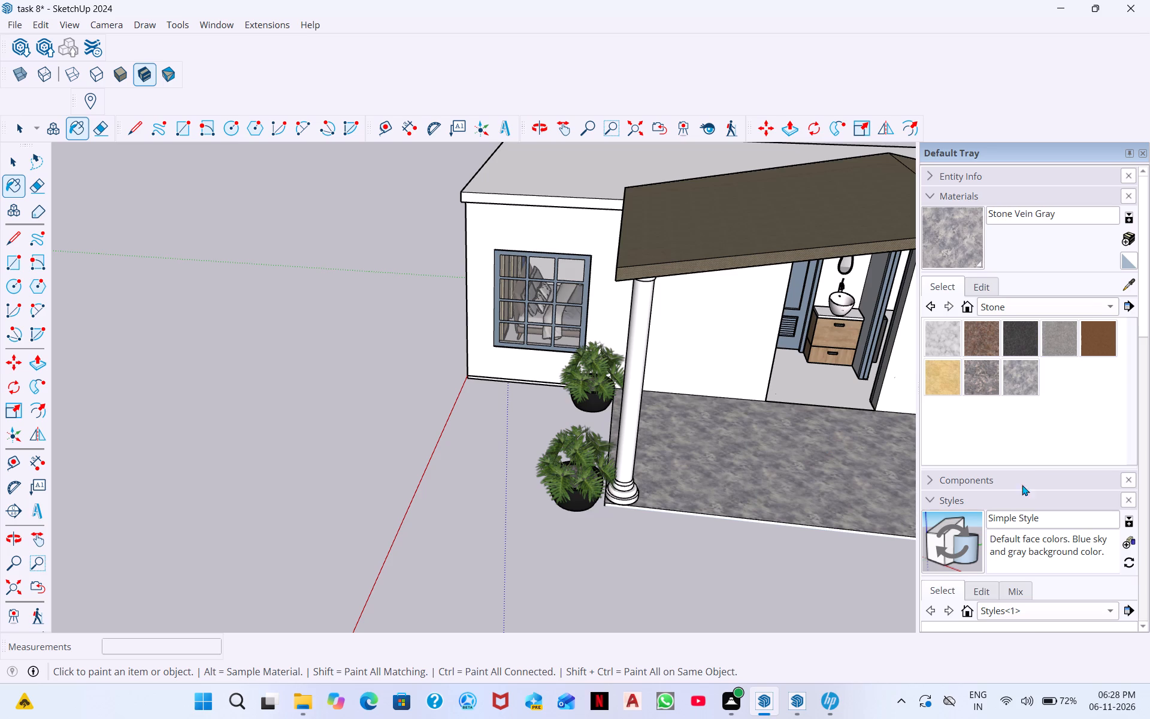
{"action": "middle_click_drag", "start_coordinate": [1022, 485], "coordinate": [915, 463]}
{"action": "left_click", "coordinate": [852, 380]}
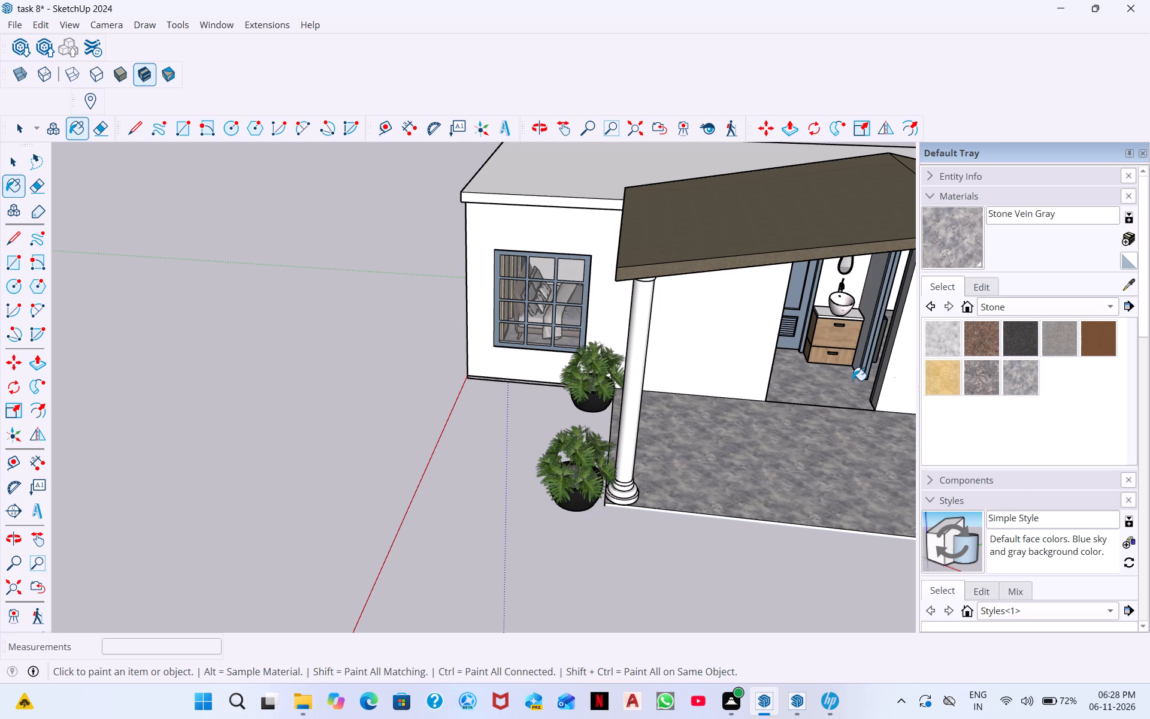
Inspect the painted porch and interior floors from several angles around the entrance.
{"action": "middle_click_drag", "start_coordinate": [843, 388], "coordinate": [749, 488]}
{"action": "scroll", "coordinate": [814, 419], "scroll_direction": "down", "scroll_amount": 1}
{"action": "middle_click_drag", "start_coordinate": [789, 453], "coordinate": [822, 354]}
{"action": "middle_click_drag", "start_coordinate": [823, 428], "coordinate": [843, 372]}
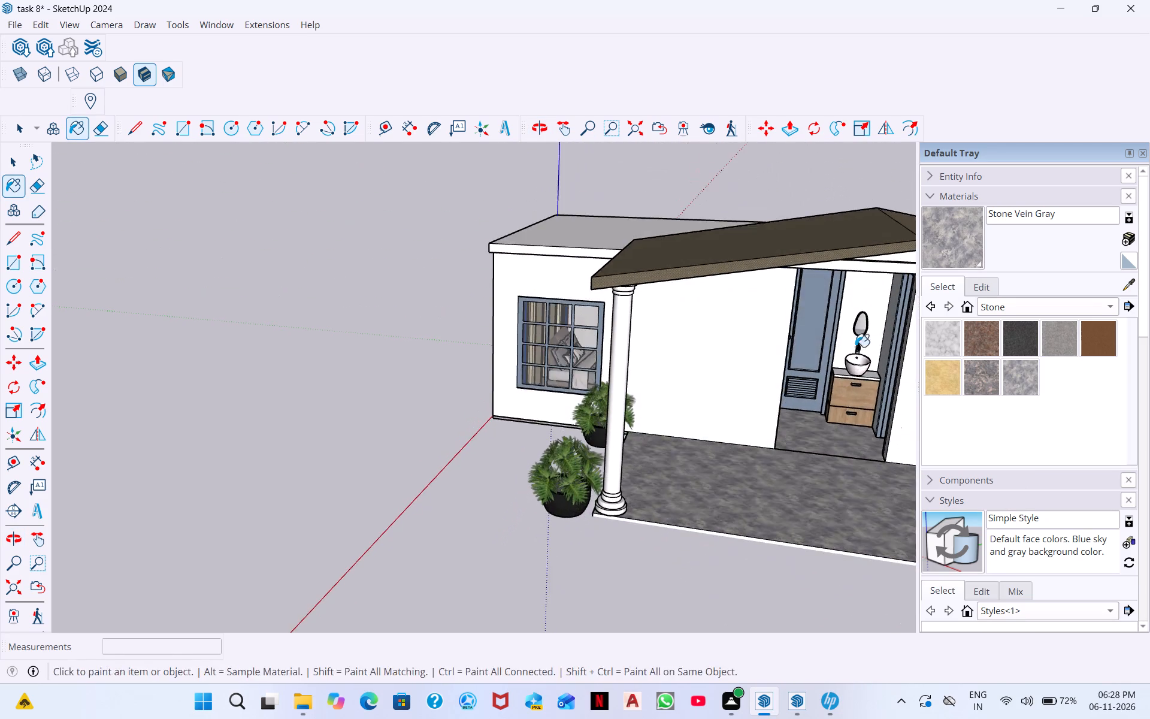
{"action": "middle_click_drag", "start_coordinate": [836, 413], "coordinate": [849, 364]}
{"action": "scroll", "coordinate": [855, 373], "scroll_direction": "down", "scroll_amount": 1}
{"action": "scroll", "coordinate": [858, 380], "scroll_direction": "up", "scroll_amount": 5}
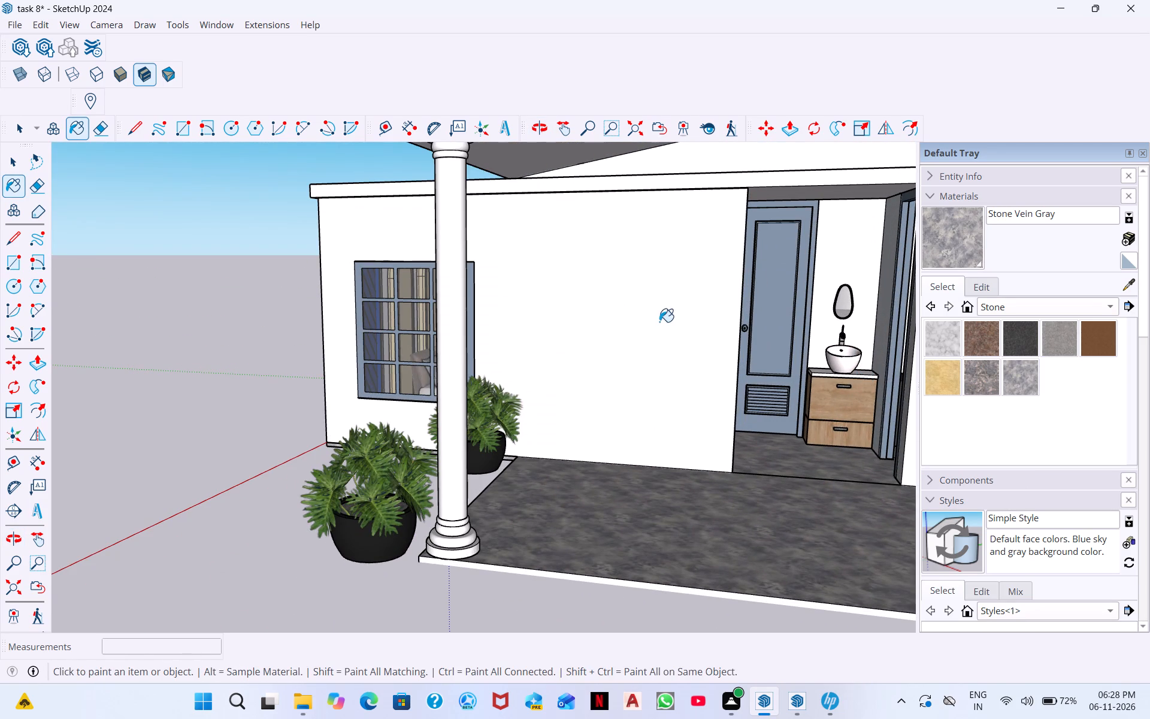
{"action": "middle_click_drag", "start_coordinate": [814, 343], "coordinate": [652, 393]}
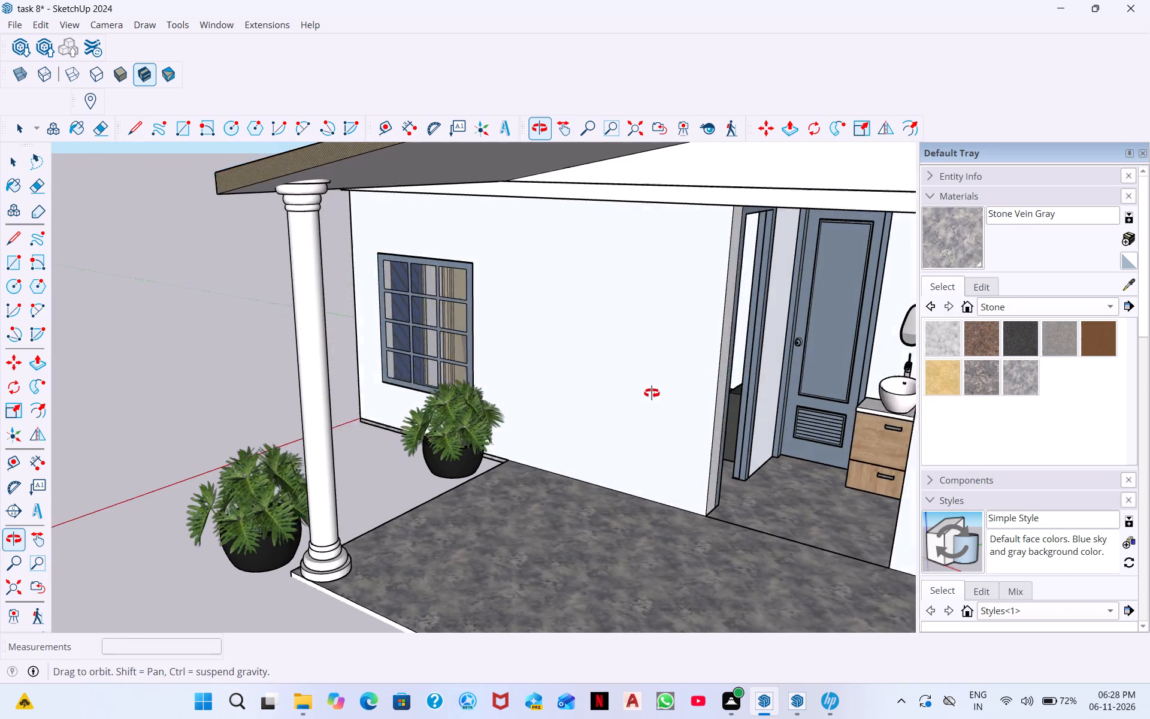
{"action": "middle_click_drag", "start_coordinate": [652, 393], "coordinate": [647, 397]}
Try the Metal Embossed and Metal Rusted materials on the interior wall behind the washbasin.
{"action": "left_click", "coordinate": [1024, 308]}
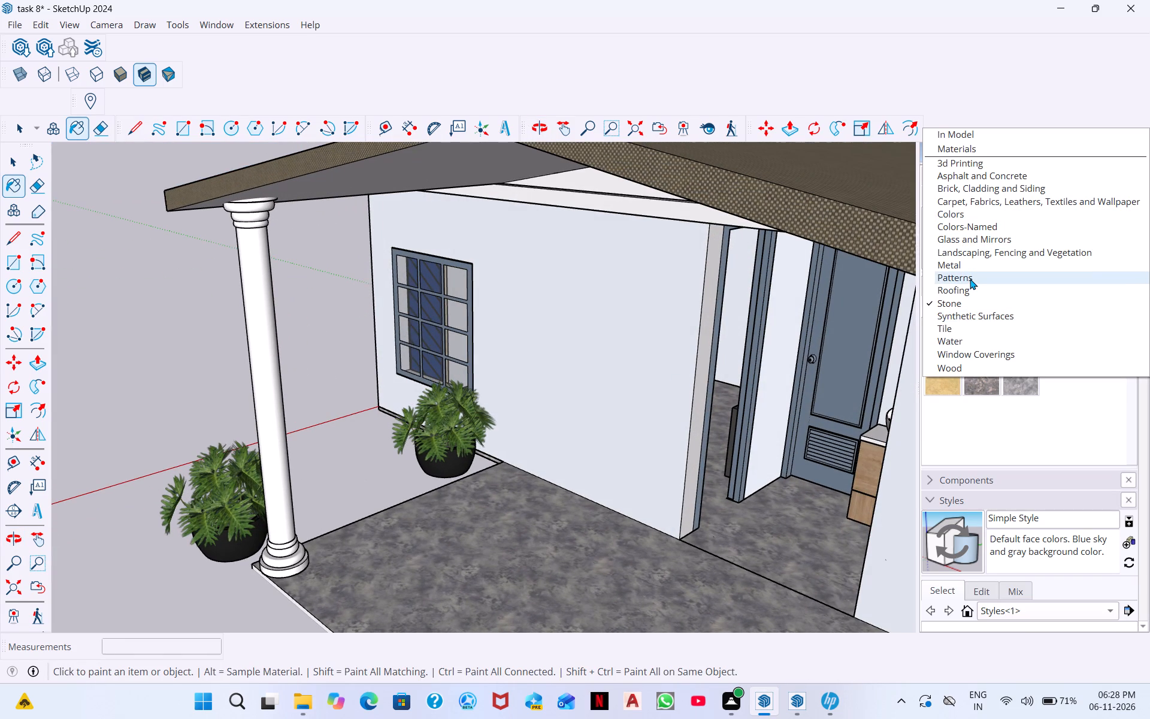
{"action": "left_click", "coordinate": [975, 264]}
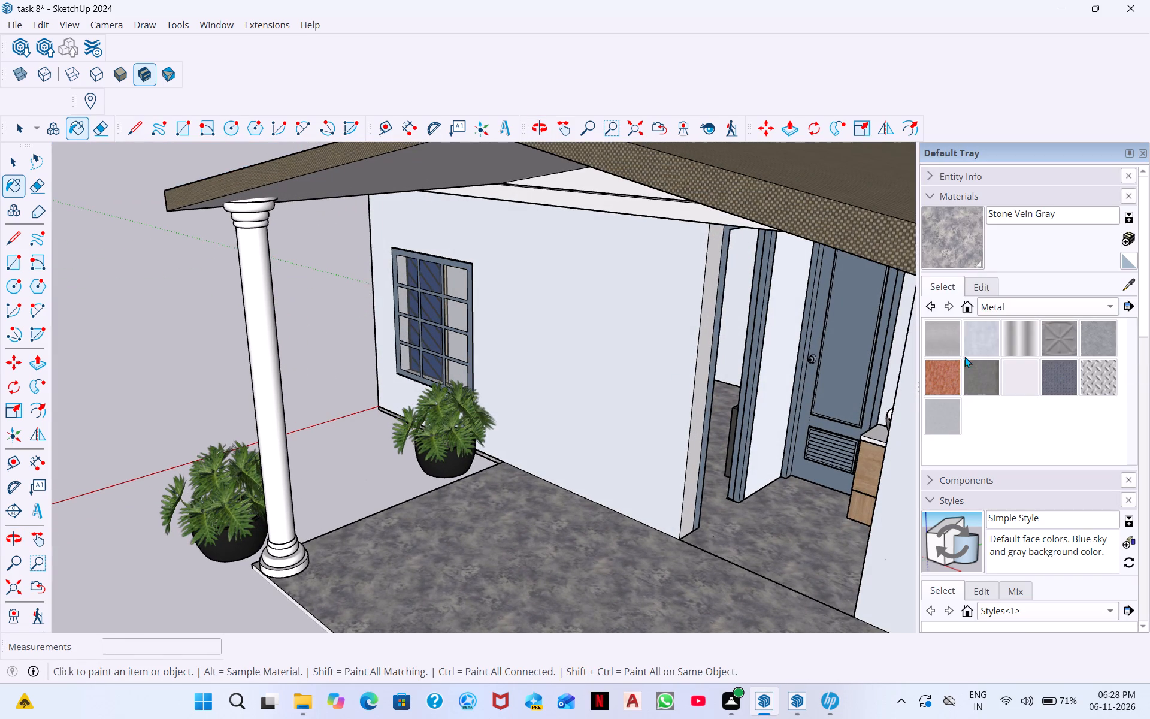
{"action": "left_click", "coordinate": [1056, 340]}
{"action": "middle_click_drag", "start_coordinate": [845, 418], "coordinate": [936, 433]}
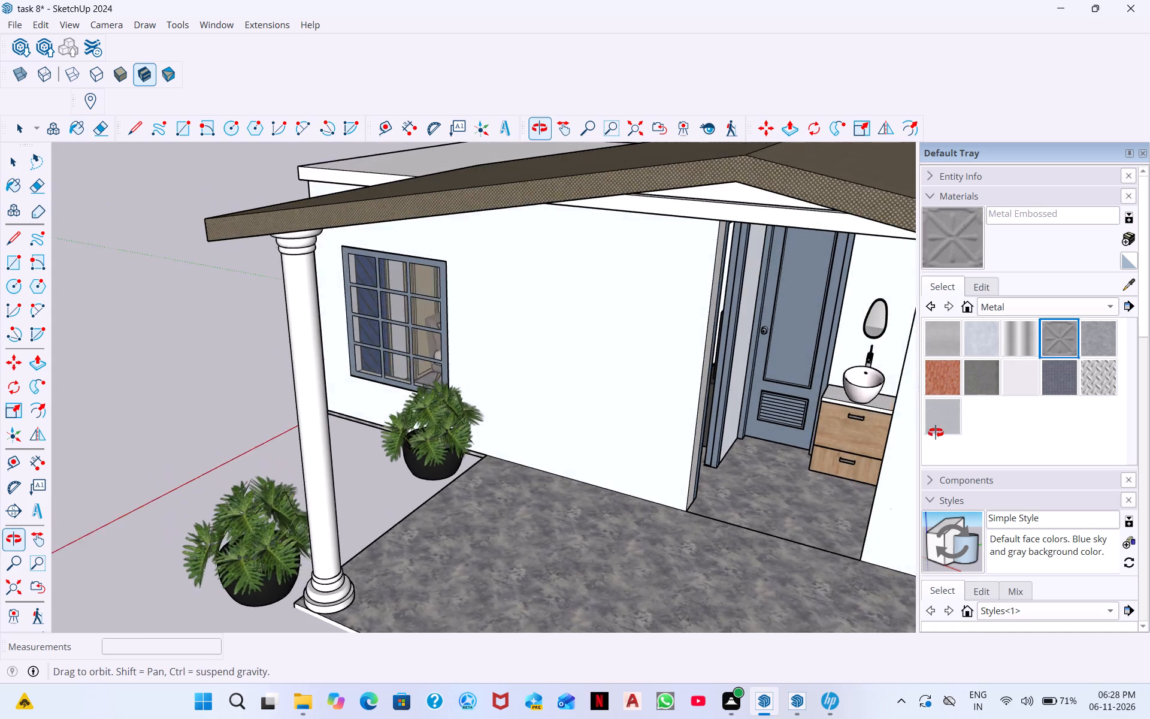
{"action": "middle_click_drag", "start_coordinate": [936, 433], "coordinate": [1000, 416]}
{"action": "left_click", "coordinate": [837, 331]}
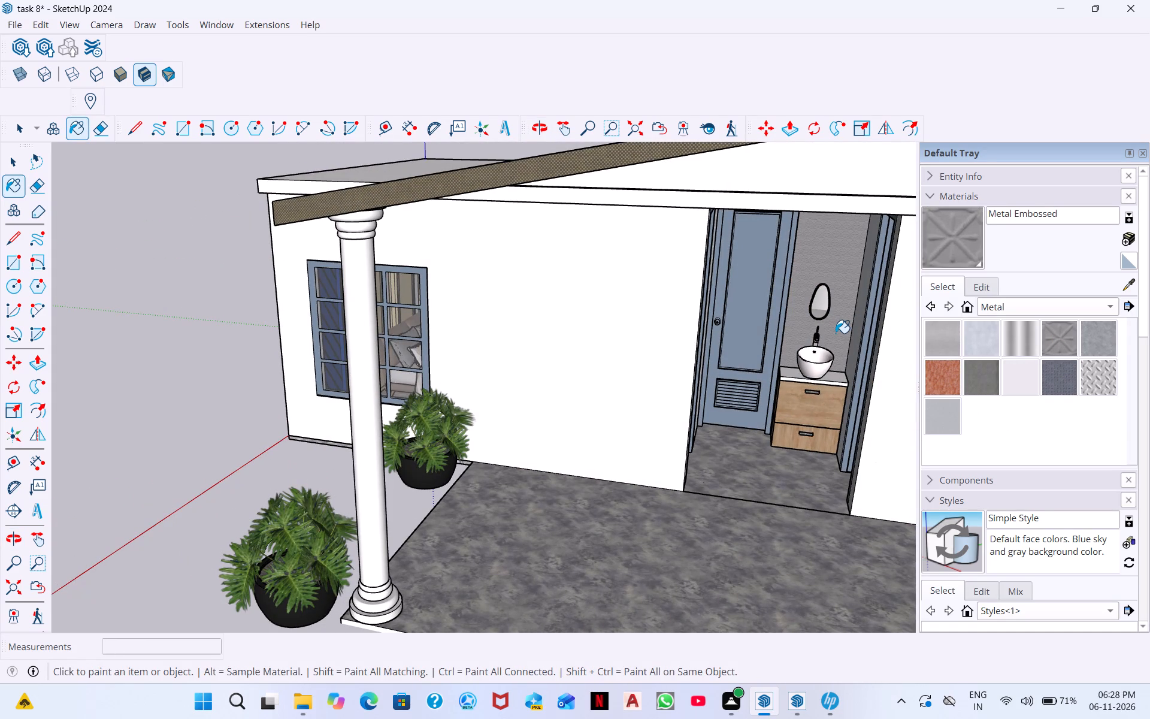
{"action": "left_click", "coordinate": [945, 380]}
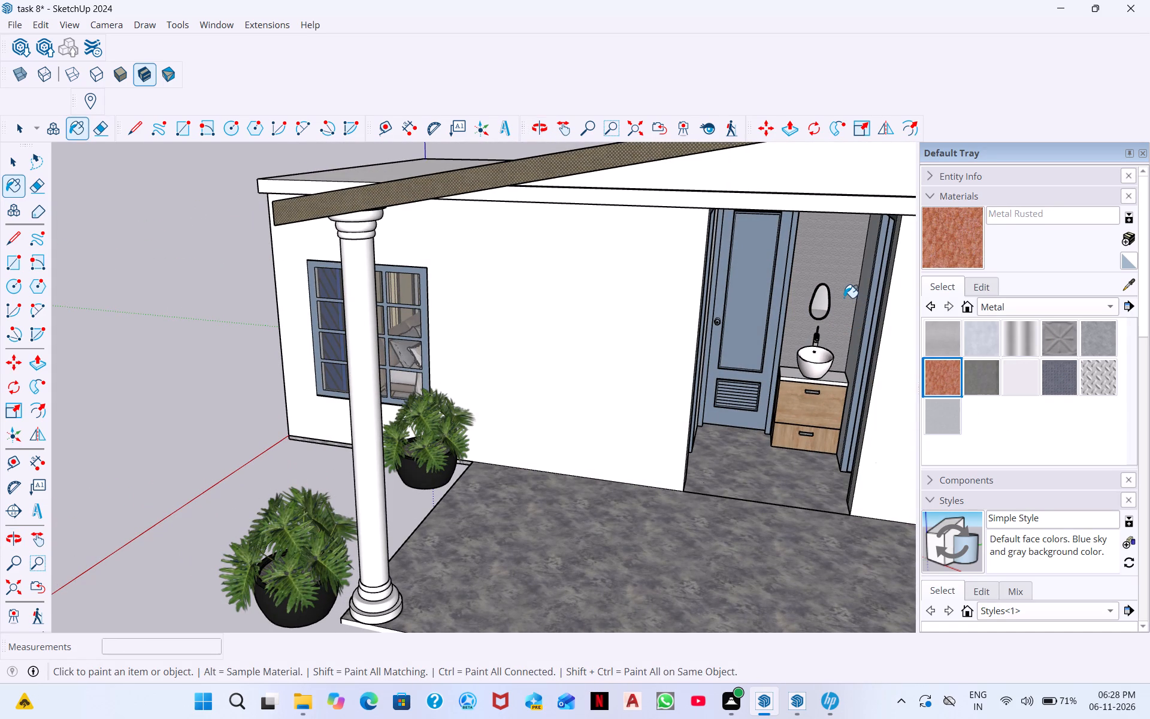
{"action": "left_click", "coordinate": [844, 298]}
Inspect the washbasin wall's finish and the house front from several angles.
{"action": "middle_click_drag", "start_coordinate": [798, 392], "coordinate": [664, 409]}
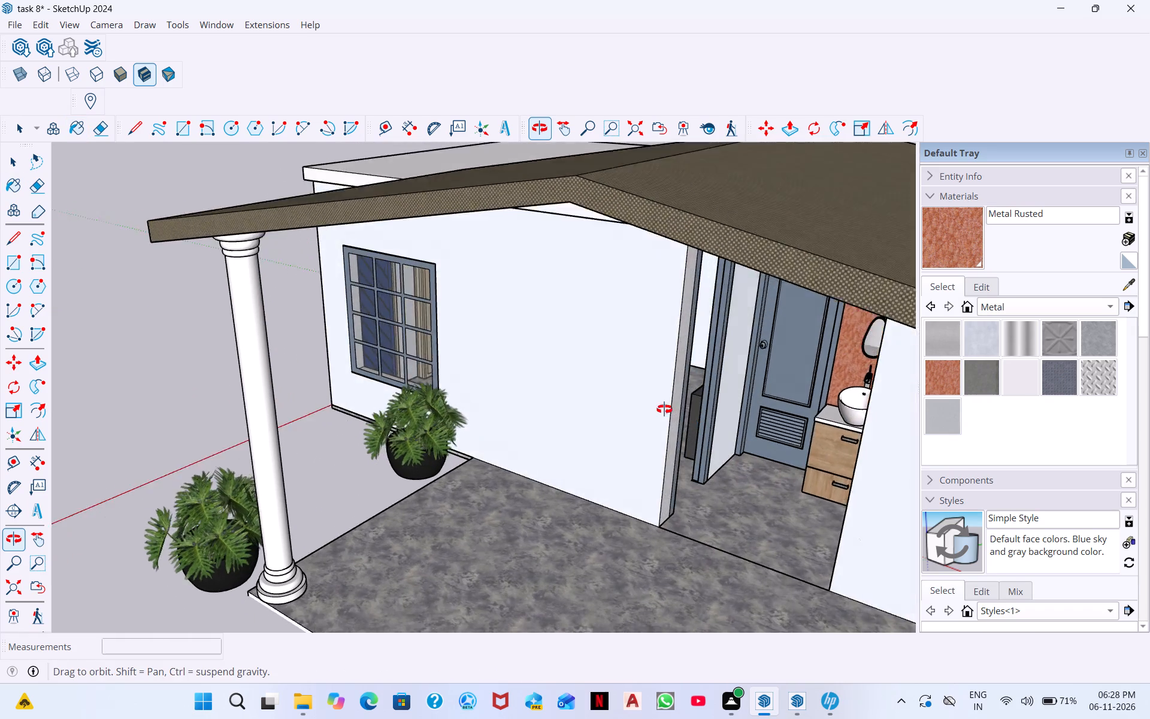
{"action": "middle_click_drag", "start_coordinate": [664, 409], "coordinate": [644, 410]}
{"action": "middle_click_drag", "start_coordinate": [727, 469], "coordinate": [884, 404]}
{"action": "middle_click_drag", "start_coordinate": [770, 459], "coordinate": [807, 461]}
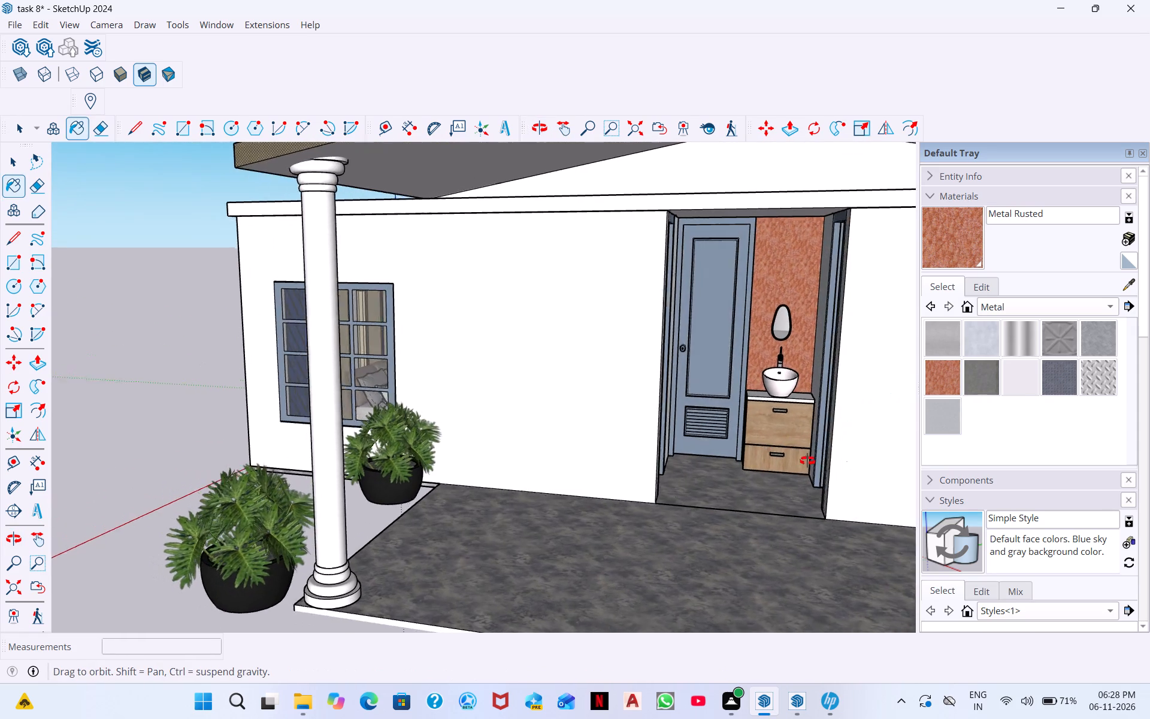
{"action": "middle_click_drag", "start_coordinate": [807, 461], "coordinate": [904, 463]}
{"action": "middle_click_drag", "start_coordinate": [750, 472], "coordinate": [934, 484]}
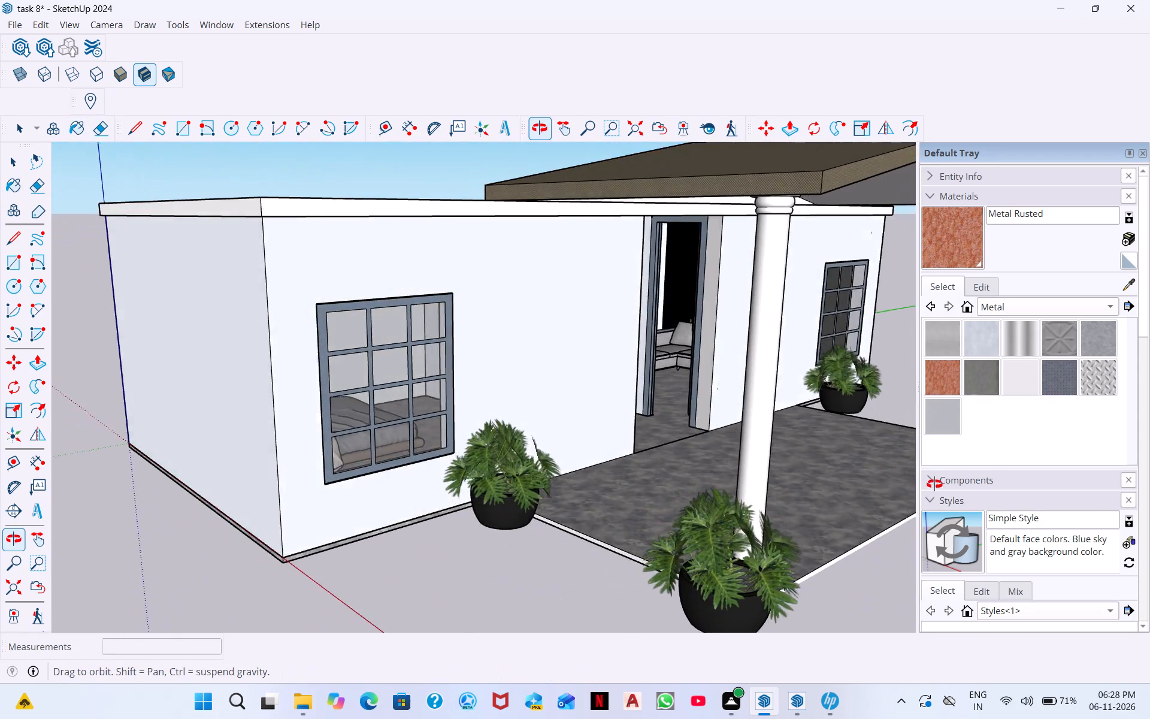
{"action": "middle_click_drag", "start_coordinate": [934, 484], "coordinate": [849, 490]}
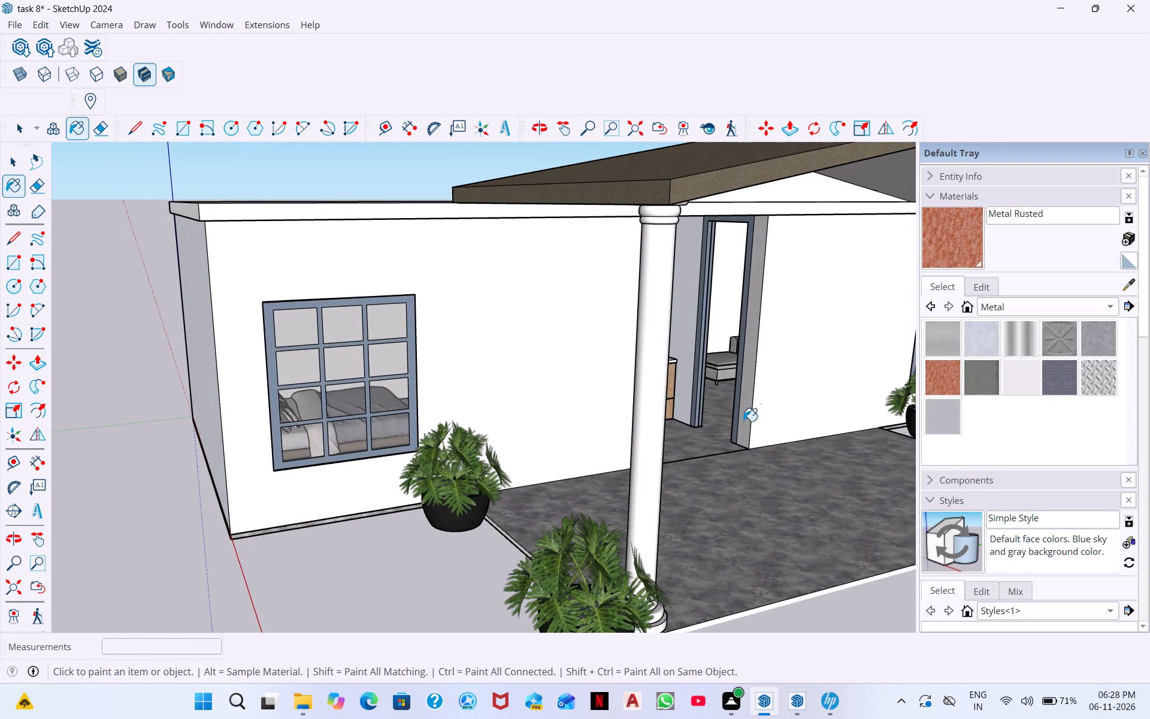
{"action": "middle_click_drag", "start_coordinate": [749, 422], "coordinate": [650, 456]}
{"action": "middle_click_drag", "start_coordinate": [664, 431], "coordinate": [632, 352]}
{"action": "scroll", "coordinate": [659, 367], "scroll_direction": "down", "scroll_amount": 3}
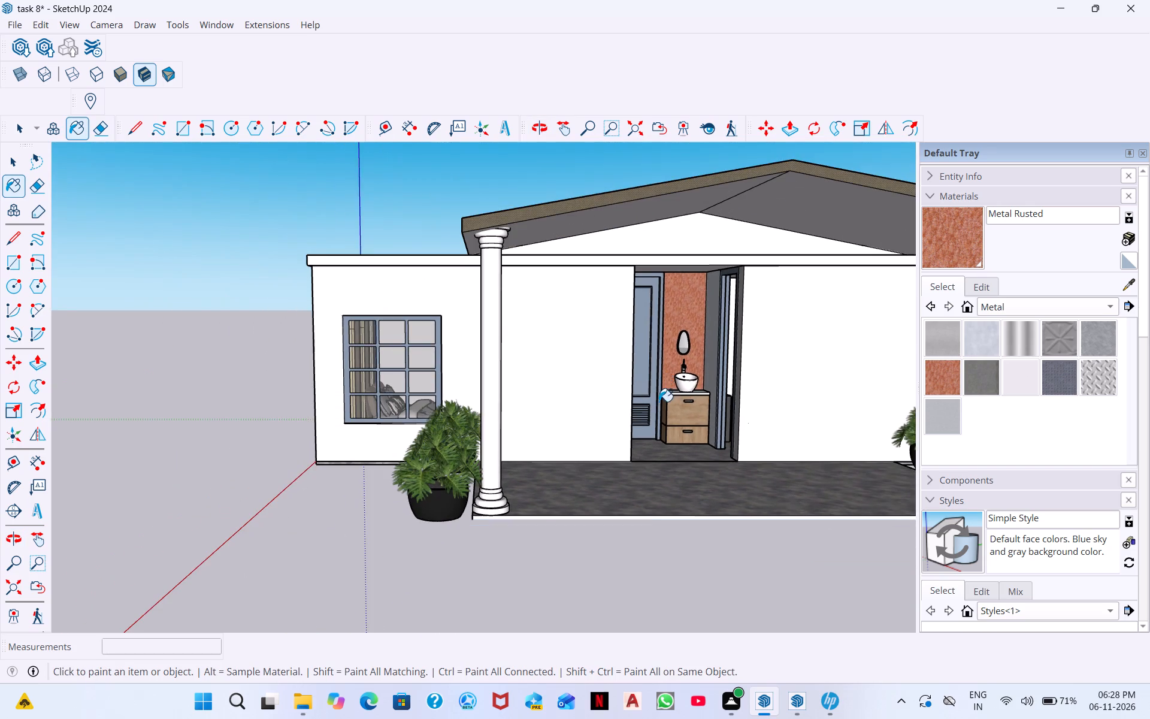
{"action": "middle_click_drag", "start_coordinate": [683, 401], "coordinate": [627, 412]}
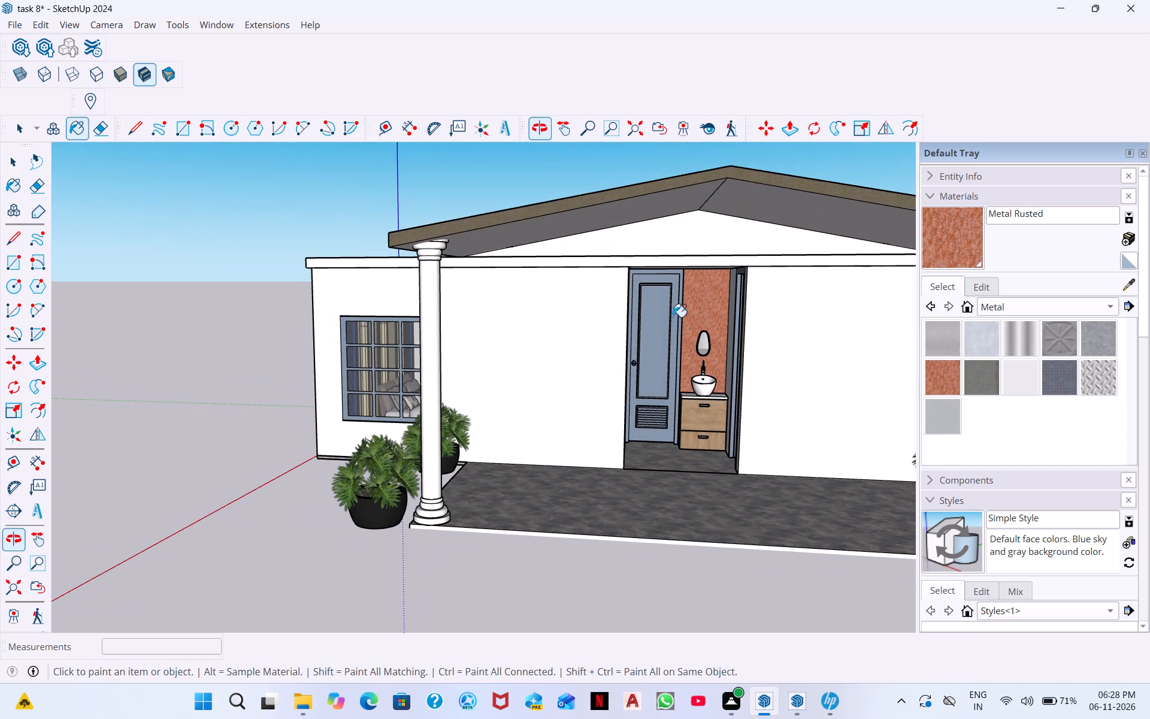
{"action": "scroll", "coordinate": [667, 325], "scroll_direction": "down", "scroll_amount": 1}
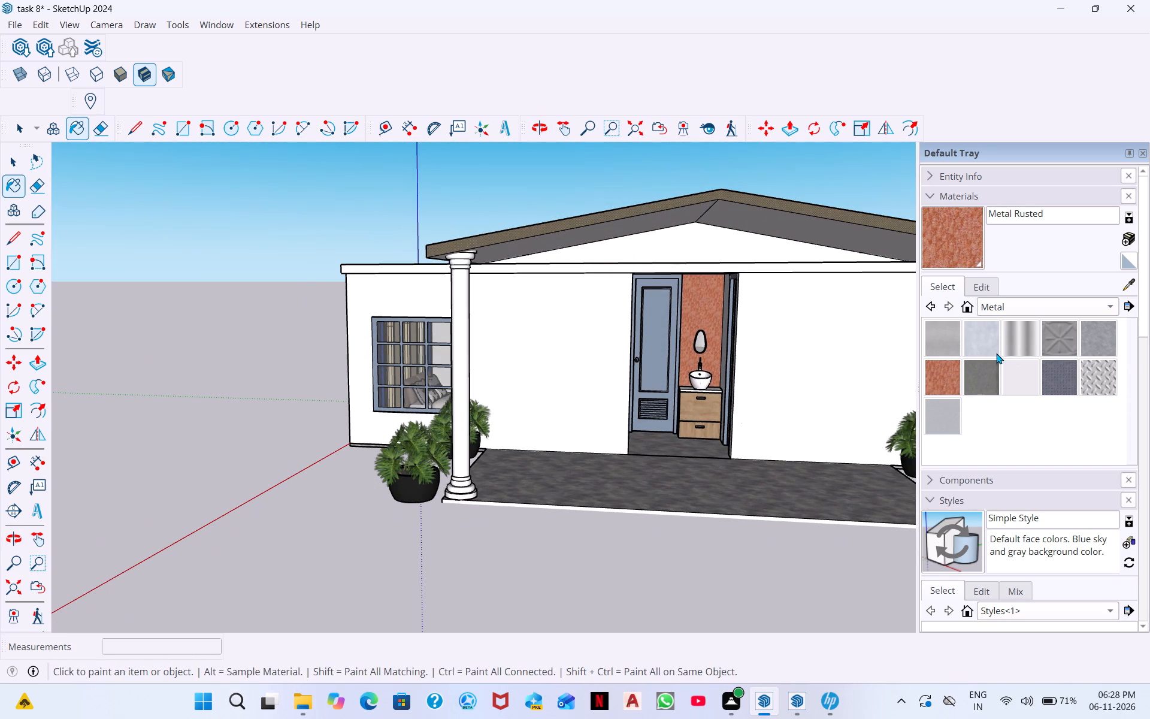
Paint the interior wall behind the washbasin with the Aluminum material from the Metal collection.
{"action": "left_click", "coordinate": [1015, 309]}
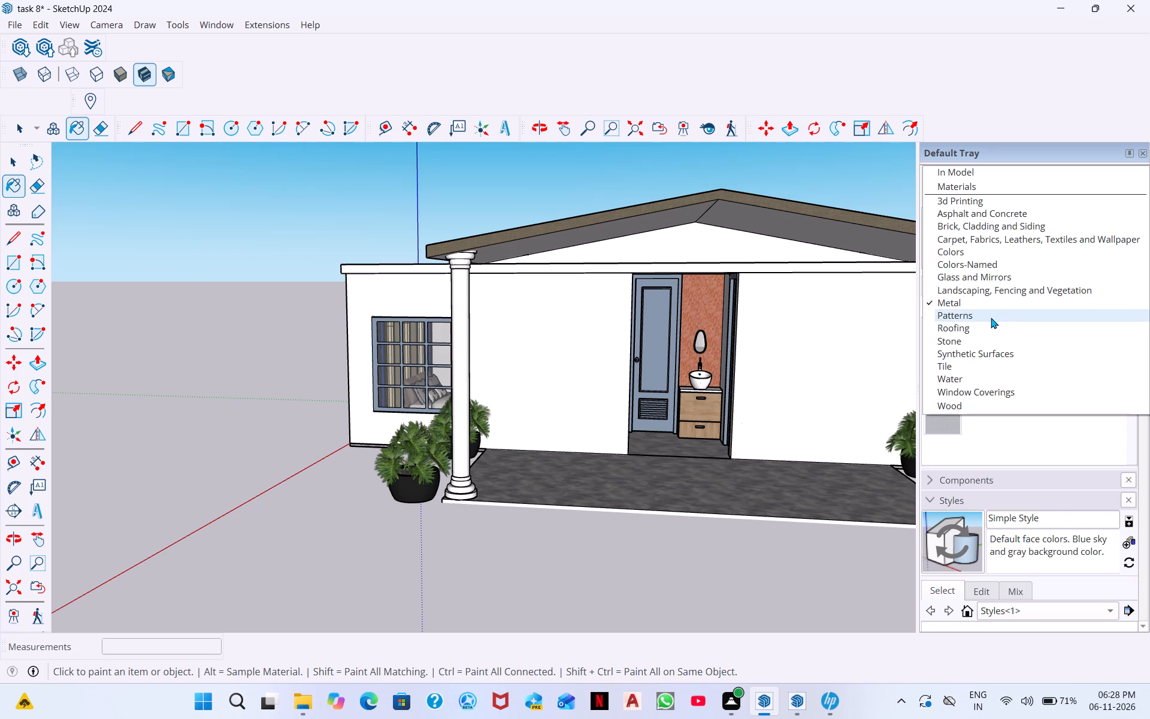
{"action": "left_click", "coordinate": [977, 299]}
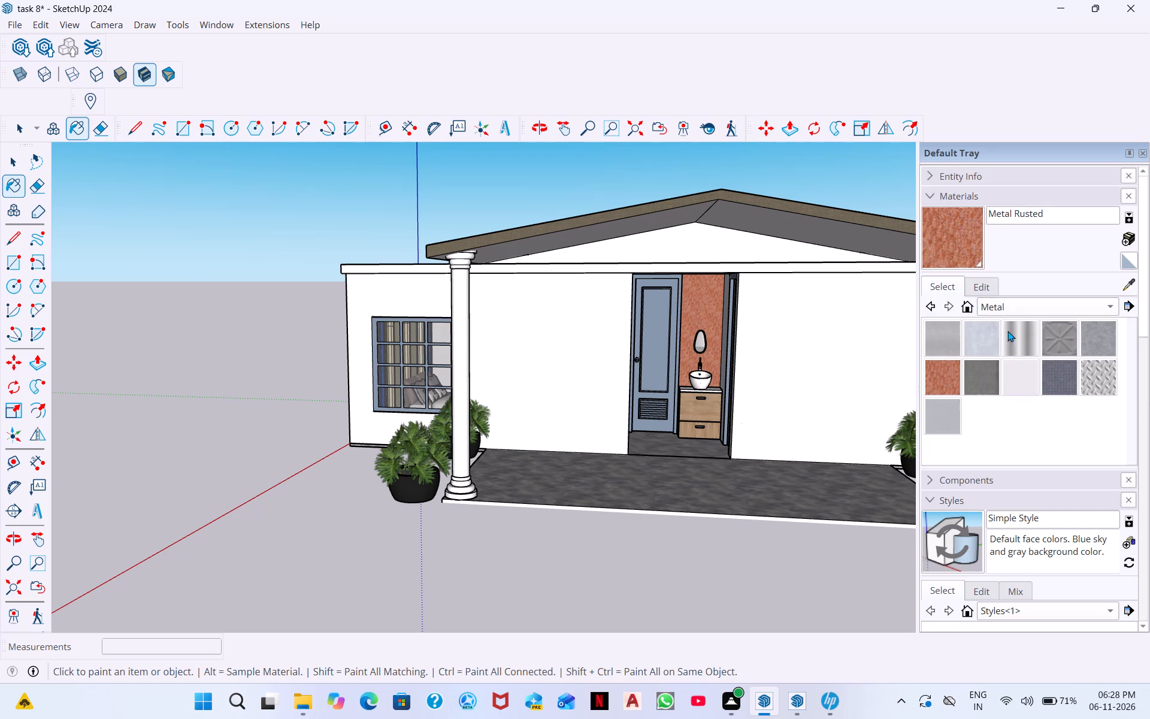
{"action": "left_click", "coordinate": [934, 352]}
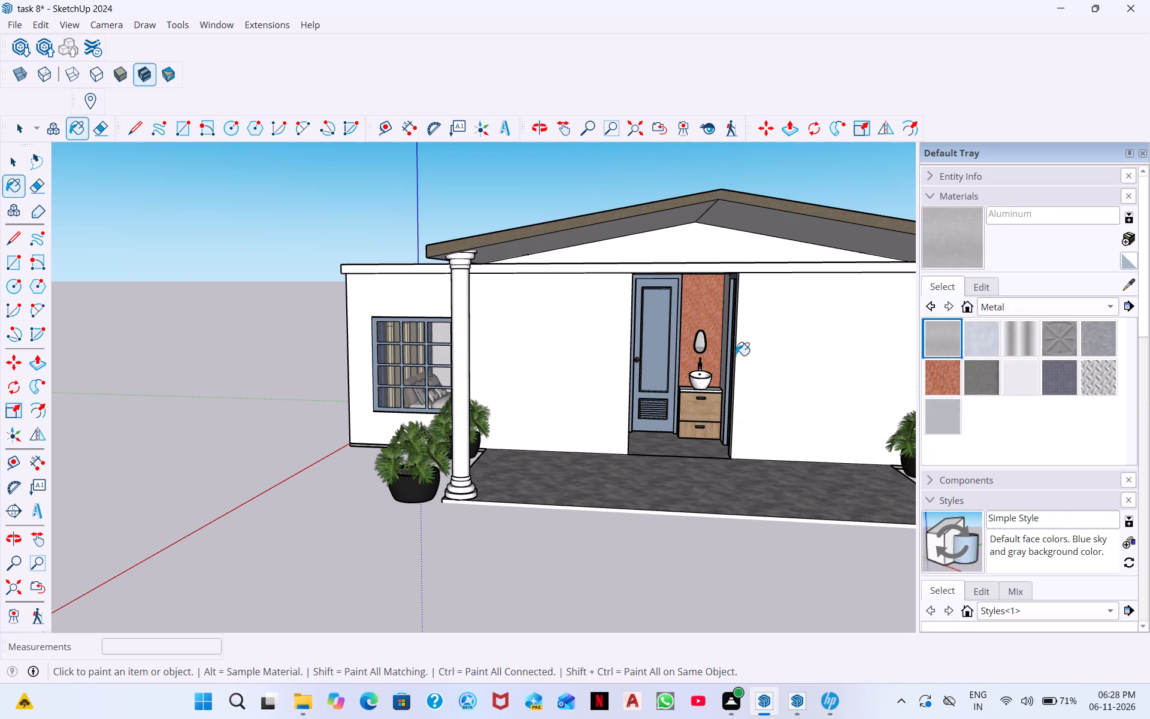
{"action": "left_click", "coordinate": [706, 319]}
Examine the Aluminum finish on the wall behind the washbasin up close.
{"action": "scroll", "coordinate": [795, 362], "scroll_direction": "up", "scroll_amount": 1}
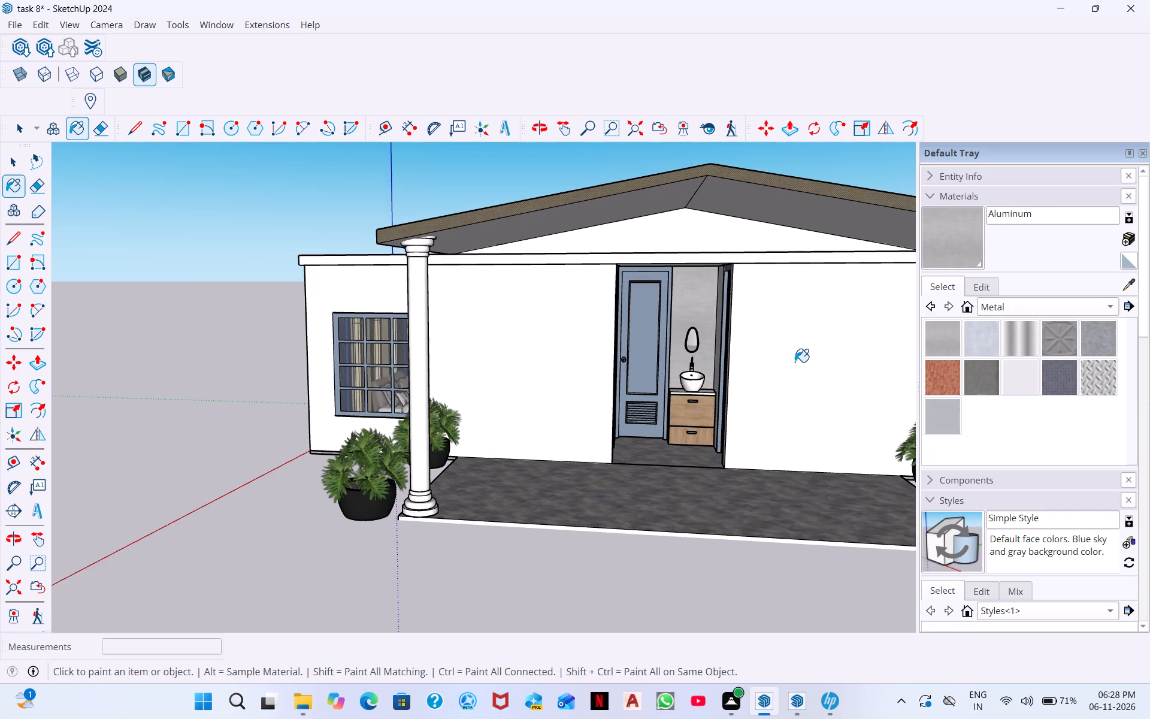
{"action": "scroll", "coordinate": [795, 362], "scroll_direction": "up", "scroll_amount": 1}
{"action": "scroll", "coordinate": [703, 351], "scroll_direction": "up", "scroll_amount": 15}
{"action": "scroll", "coordinate": [692, 336], "scroll_direction": "up", "scroll_amount": 6}
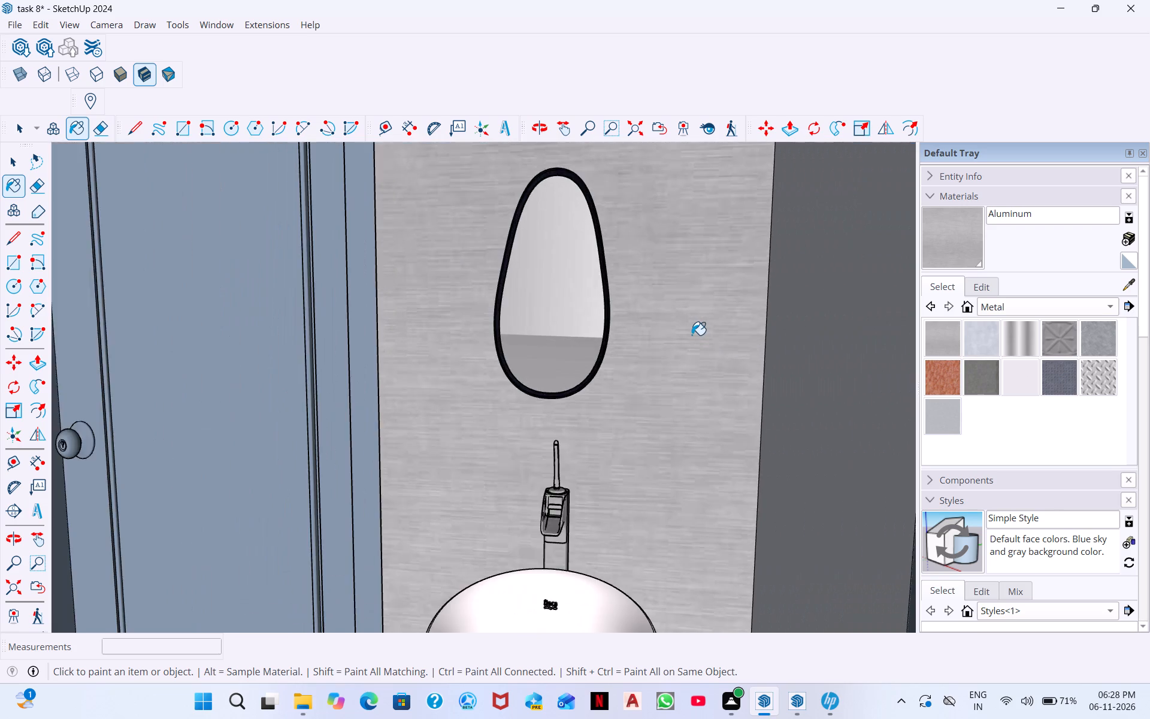
{"action": "scroll", "coordinate": [692, 335], "scroll_direction": "down", "scroll_amount": 5}
{"action": "scroll", "coordinate": [692, 335], "scroll_direction": "up", "scroll_amount": 1}
{"action": "scroll", "coordinate": [692, 335], "scroll_direction": "down", "scroll_amount": 12}
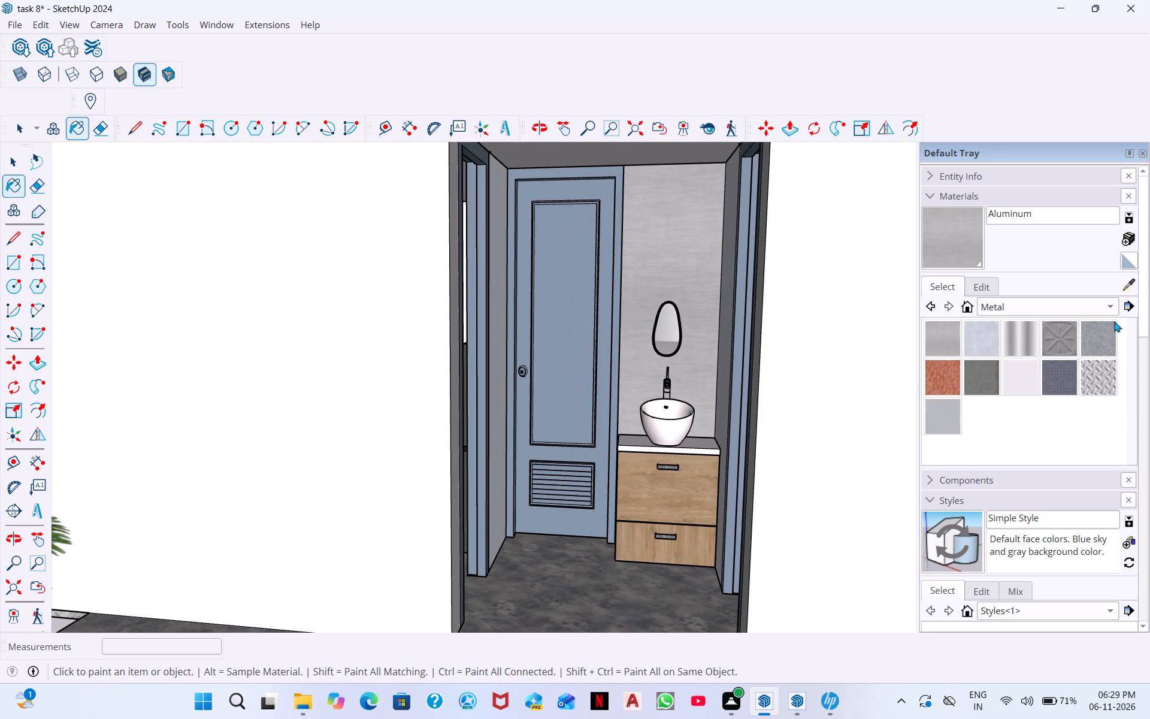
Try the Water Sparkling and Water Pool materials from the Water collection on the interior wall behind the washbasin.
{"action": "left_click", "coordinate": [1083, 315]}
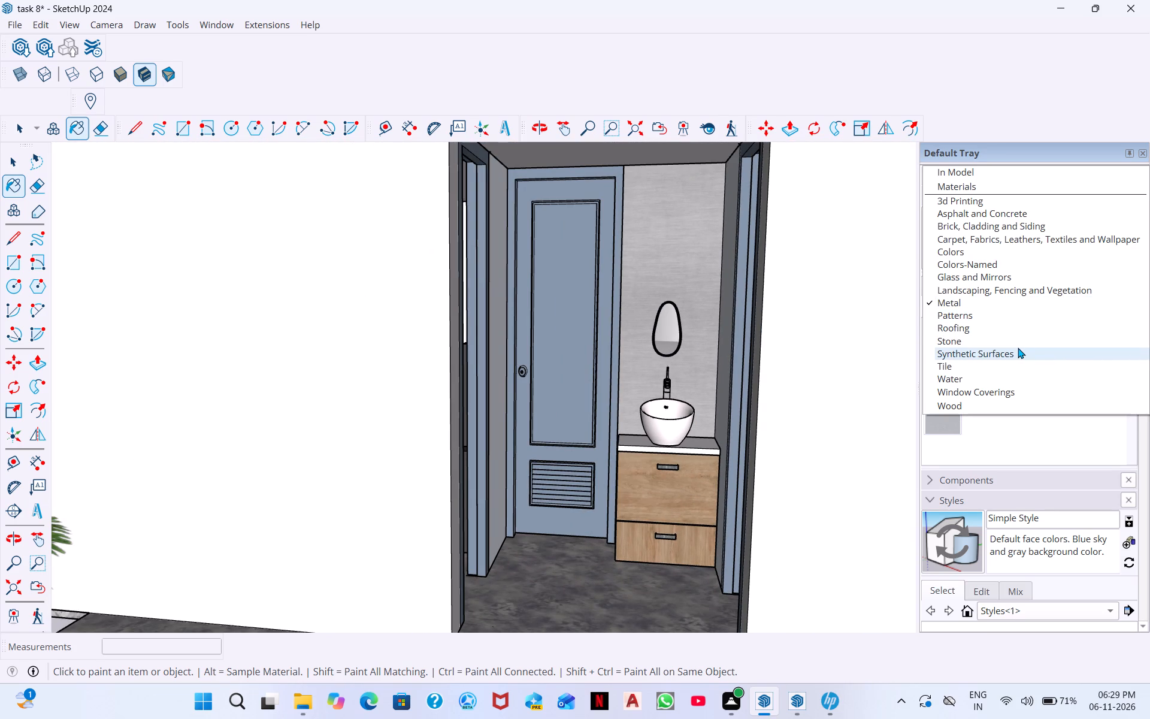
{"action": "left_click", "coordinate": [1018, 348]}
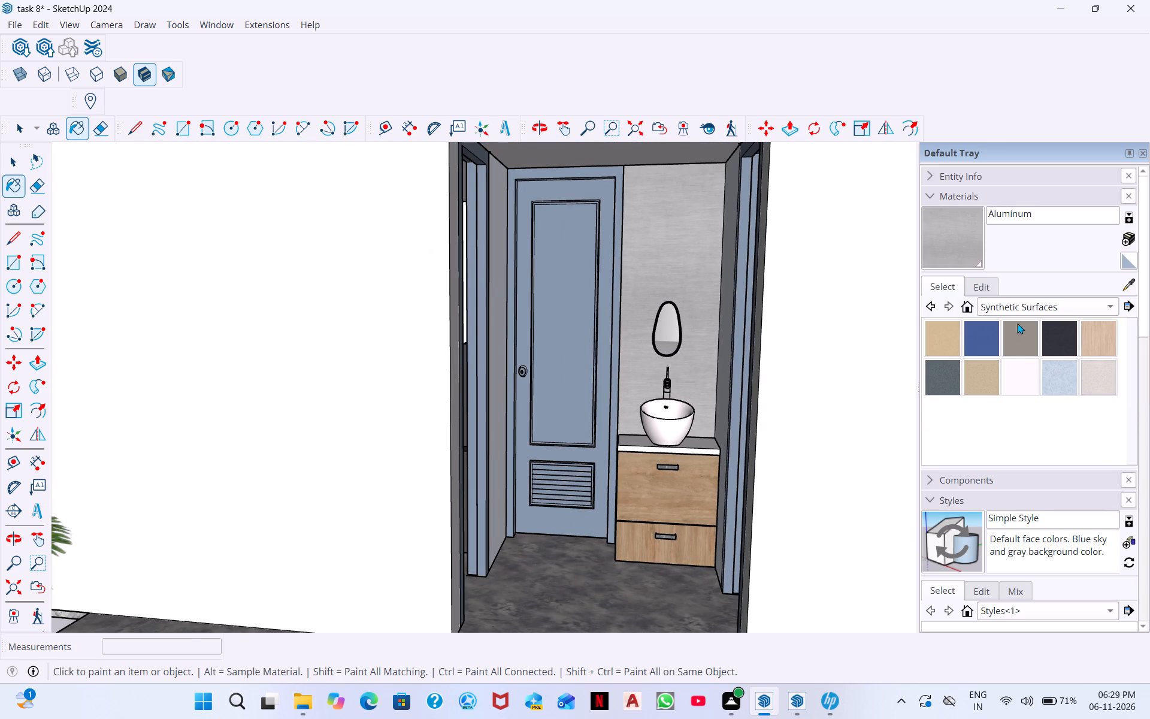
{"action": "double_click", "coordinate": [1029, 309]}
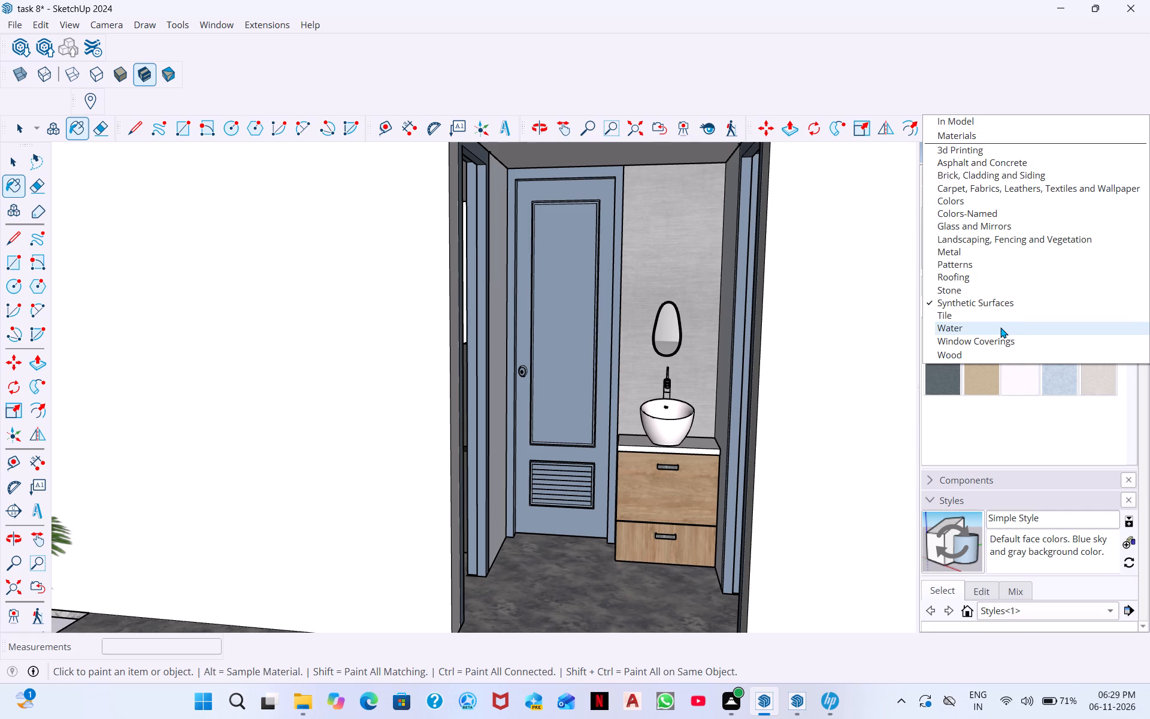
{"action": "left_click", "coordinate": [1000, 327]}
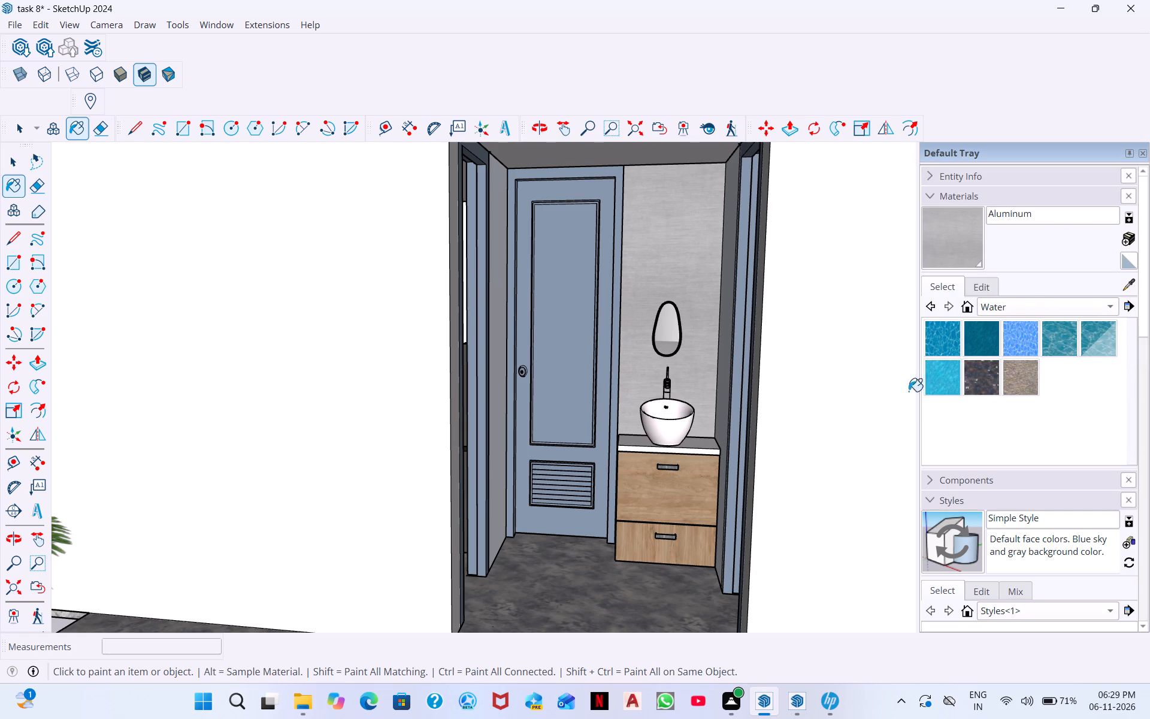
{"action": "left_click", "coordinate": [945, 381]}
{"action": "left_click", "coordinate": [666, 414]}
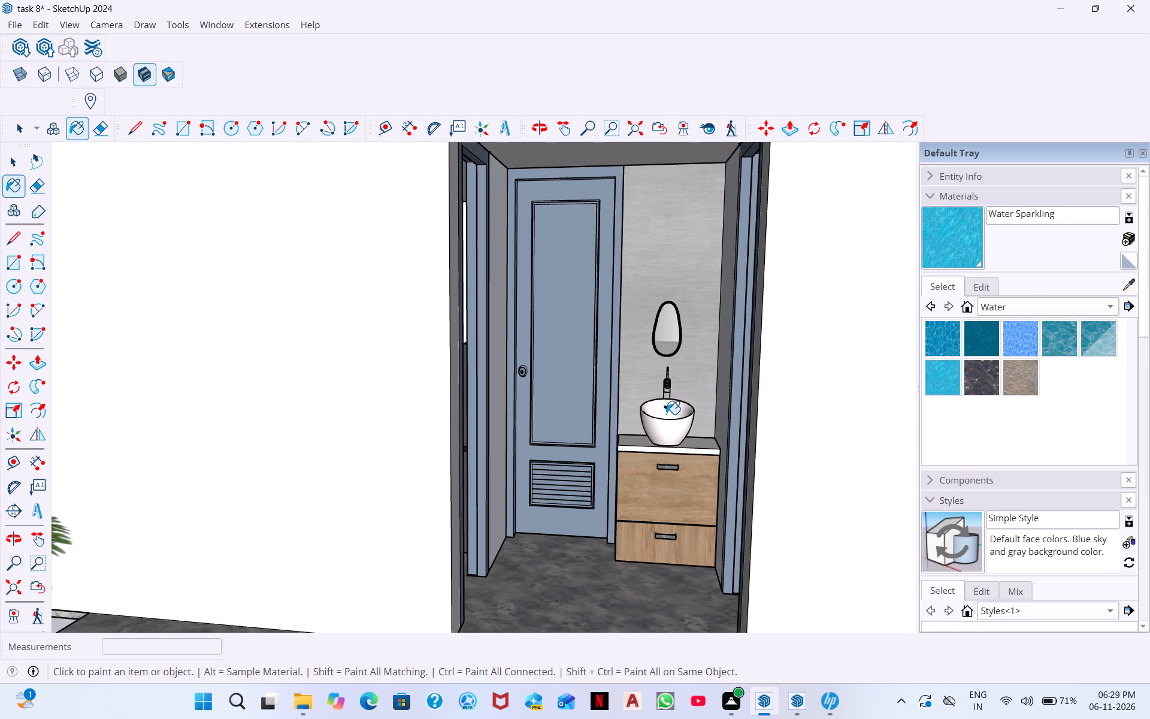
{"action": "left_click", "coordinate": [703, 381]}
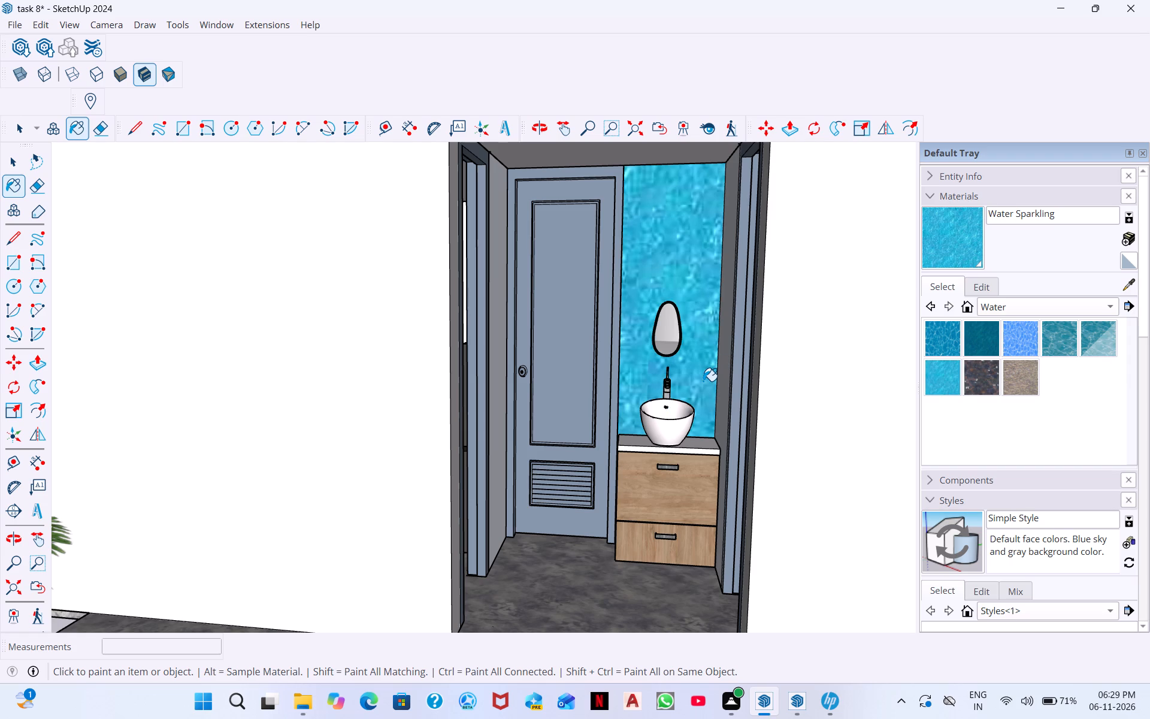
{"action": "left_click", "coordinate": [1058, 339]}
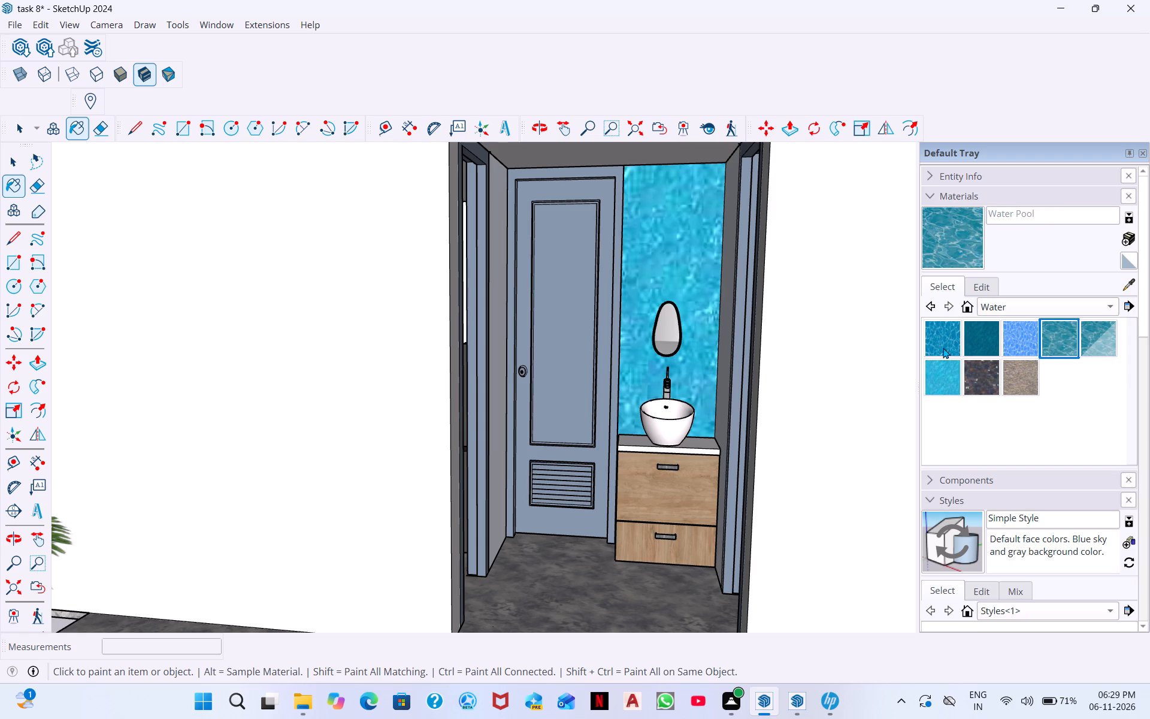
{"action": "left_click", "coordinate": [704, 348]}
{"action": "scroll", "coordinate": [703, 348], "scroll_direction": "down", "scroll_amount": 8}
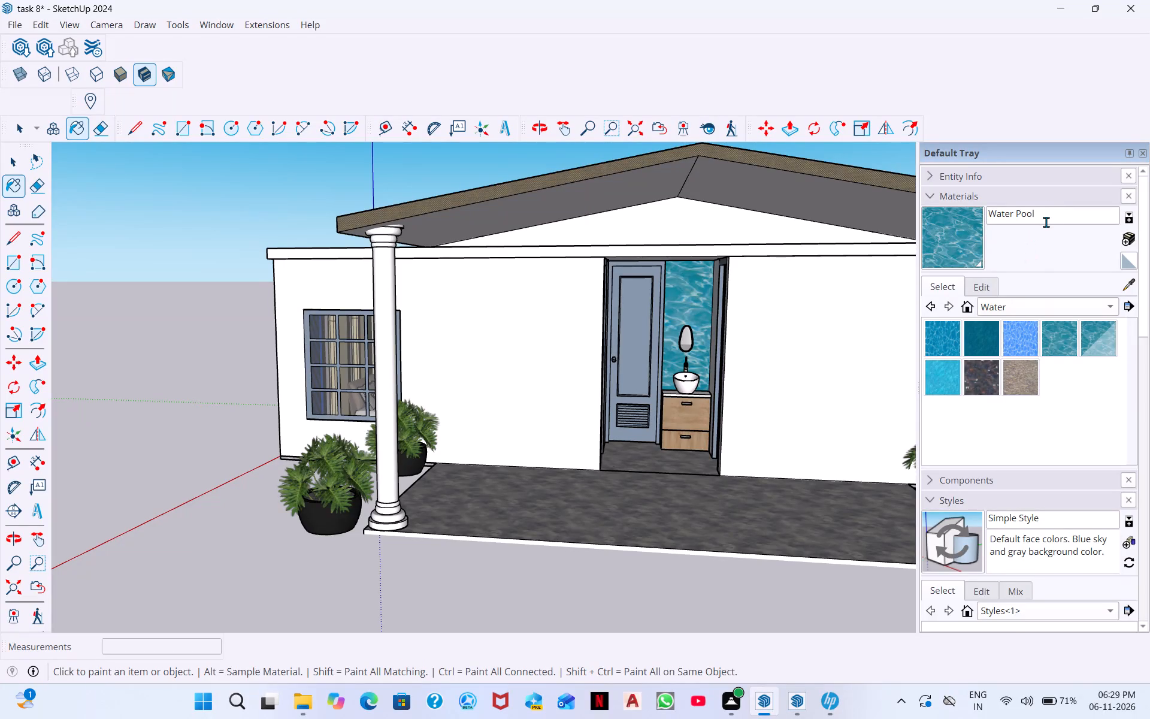
Paint the interior wall behind the washbasin with the Water Dark Blue material from the Water collection.
{"action": "left_click", "coordinate": [943, 340]}
{"action": "left_click", "coordinate": [694, 315]}
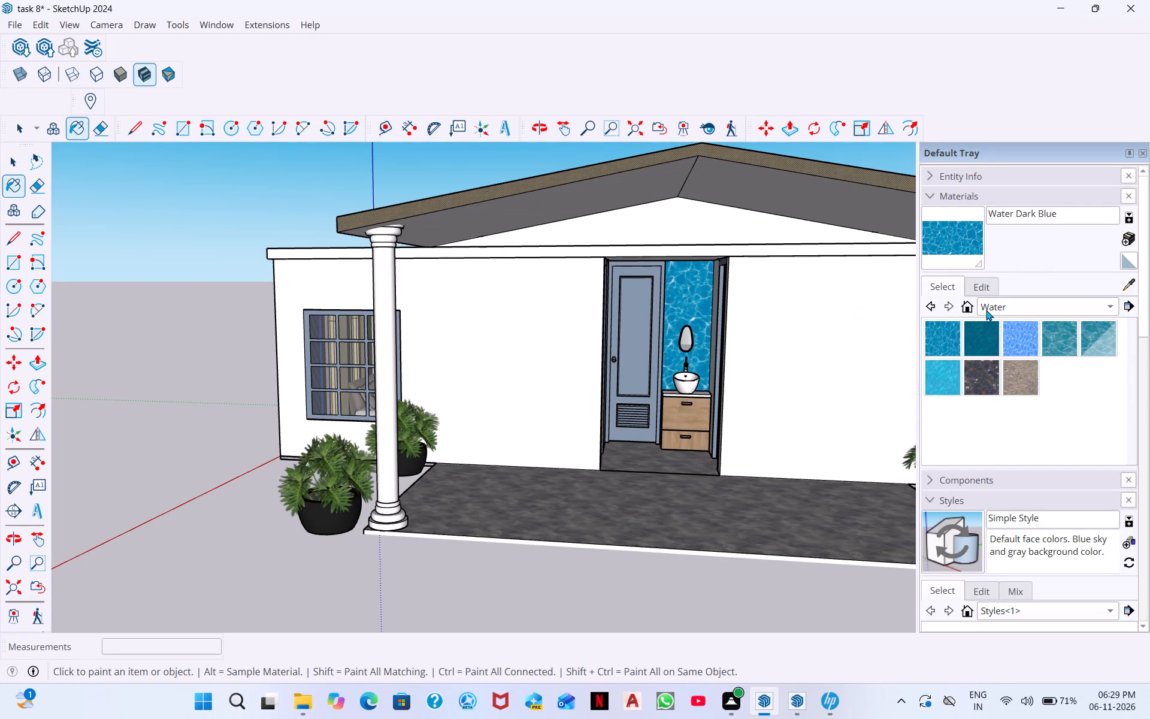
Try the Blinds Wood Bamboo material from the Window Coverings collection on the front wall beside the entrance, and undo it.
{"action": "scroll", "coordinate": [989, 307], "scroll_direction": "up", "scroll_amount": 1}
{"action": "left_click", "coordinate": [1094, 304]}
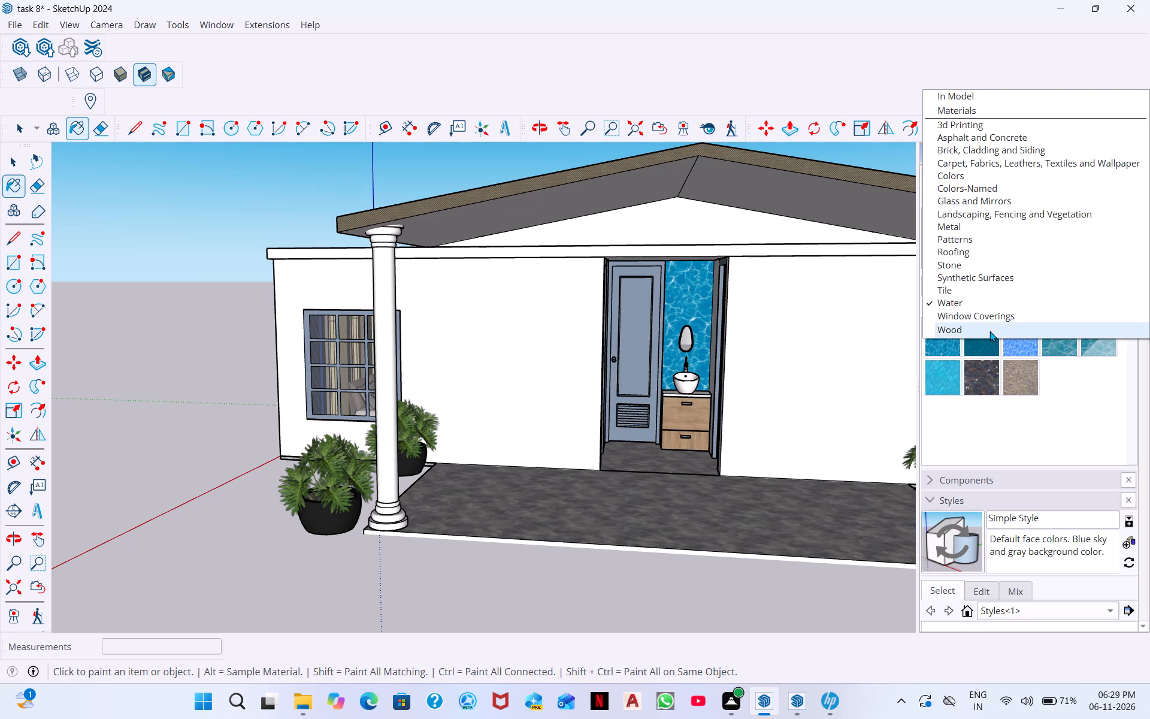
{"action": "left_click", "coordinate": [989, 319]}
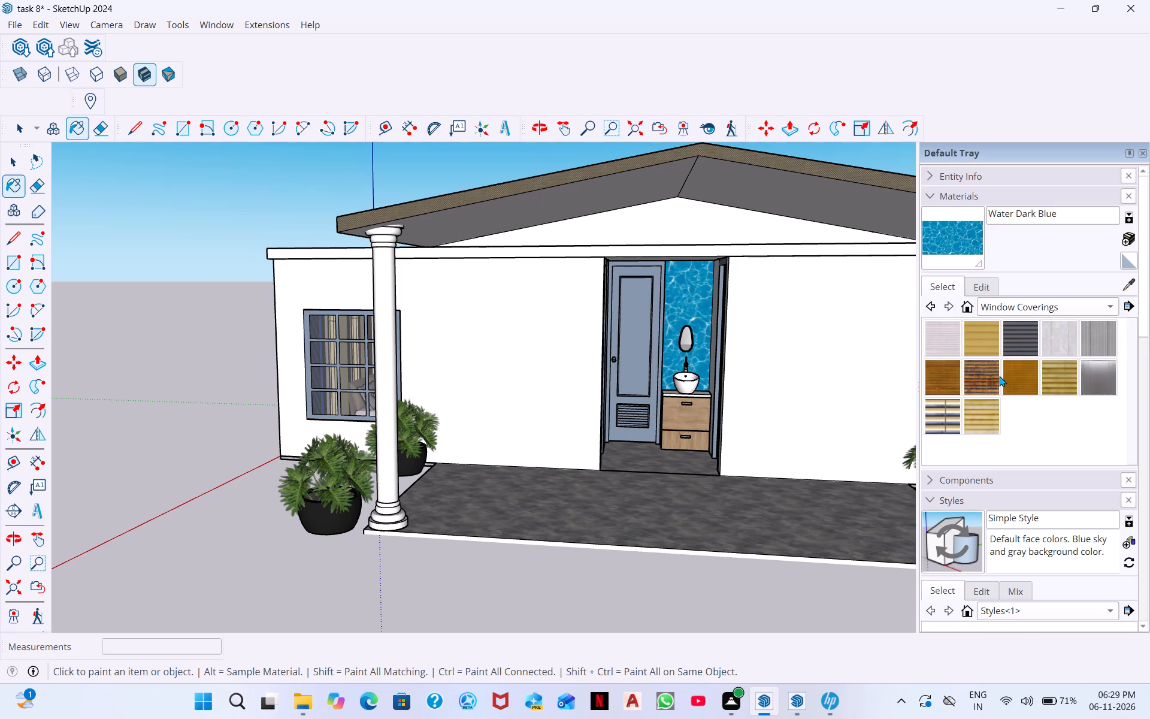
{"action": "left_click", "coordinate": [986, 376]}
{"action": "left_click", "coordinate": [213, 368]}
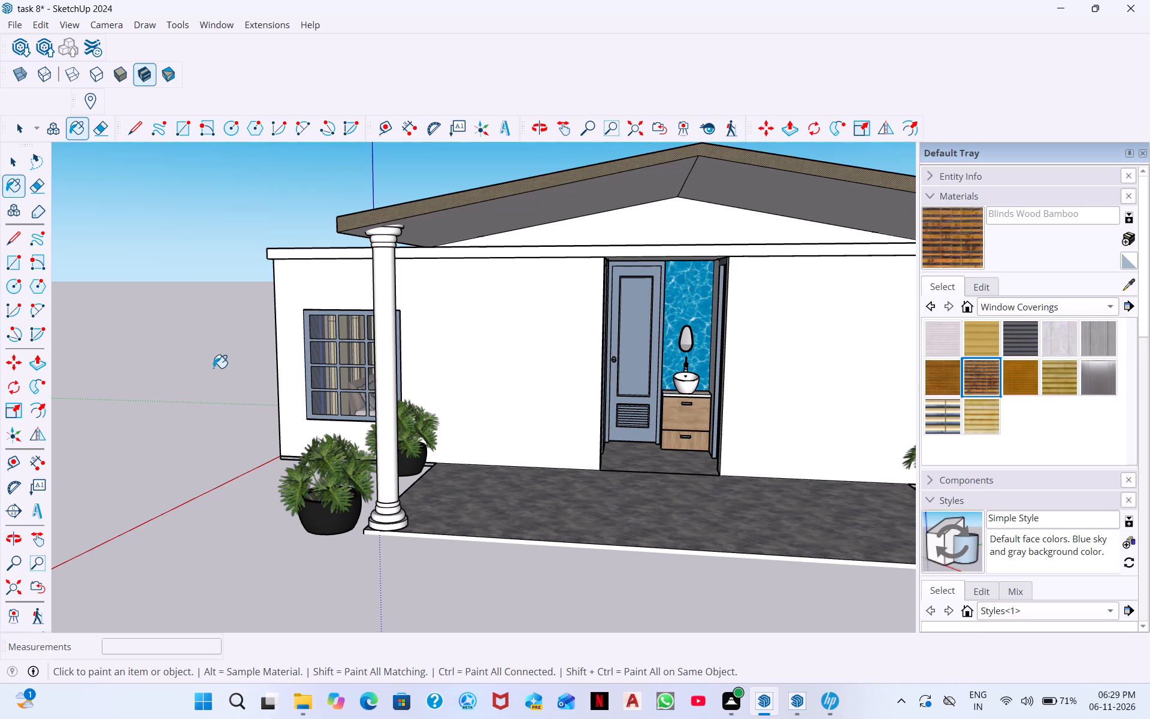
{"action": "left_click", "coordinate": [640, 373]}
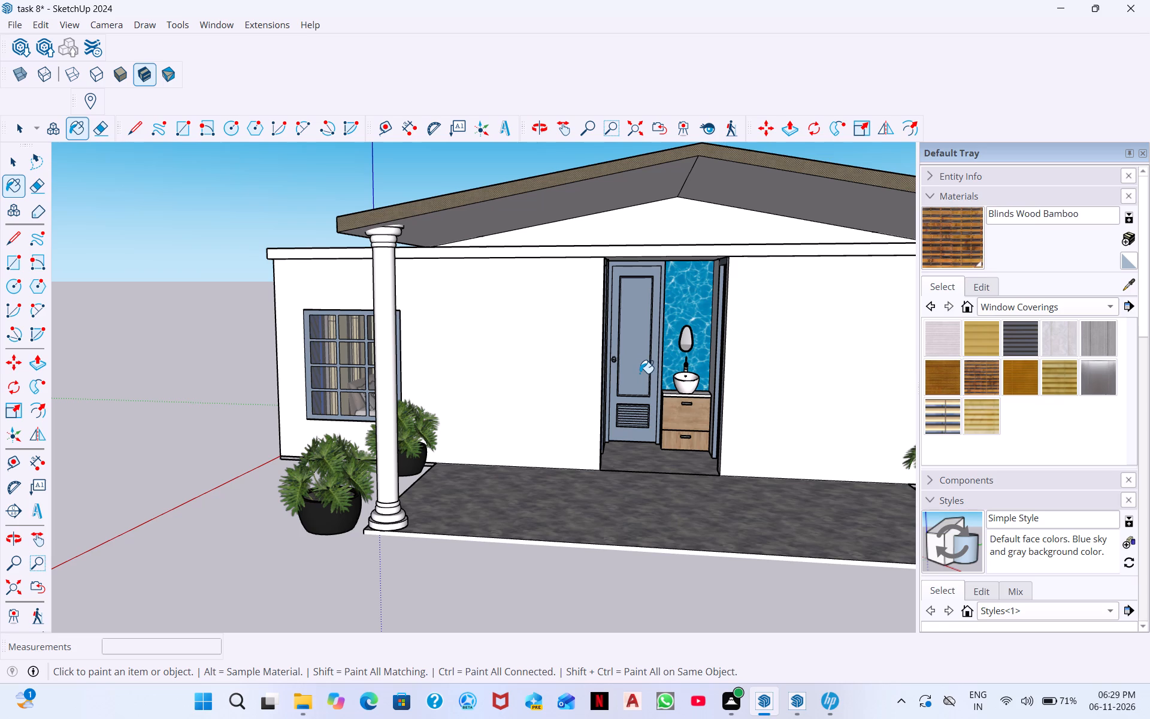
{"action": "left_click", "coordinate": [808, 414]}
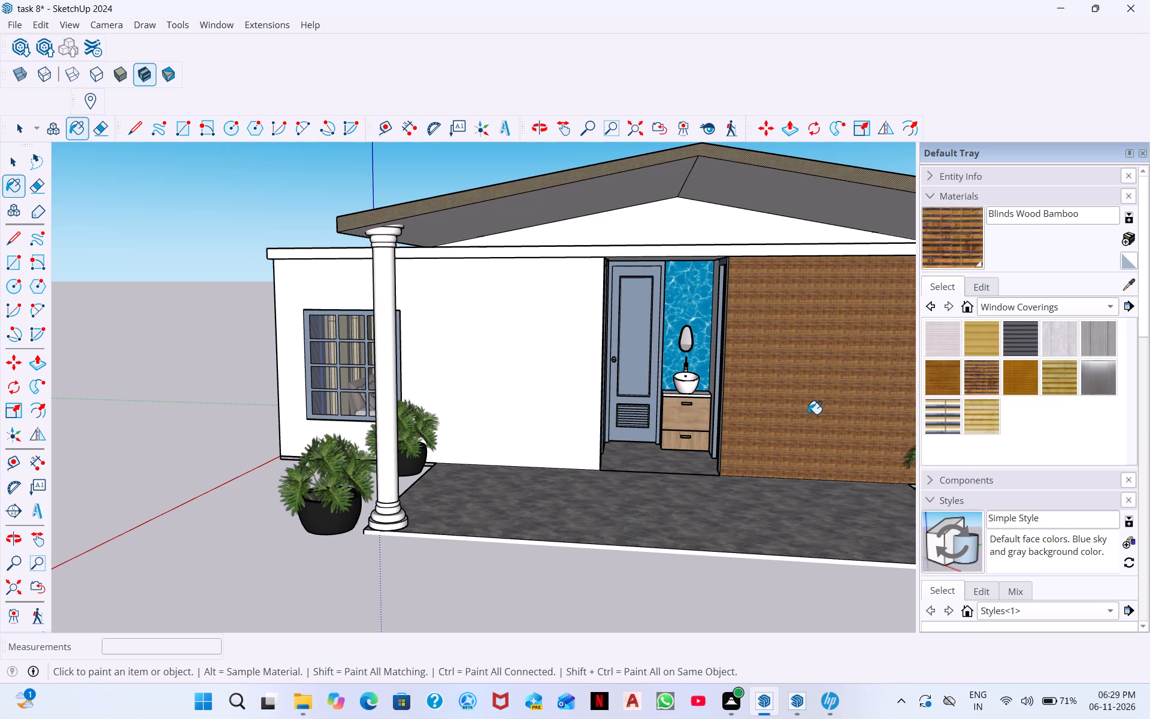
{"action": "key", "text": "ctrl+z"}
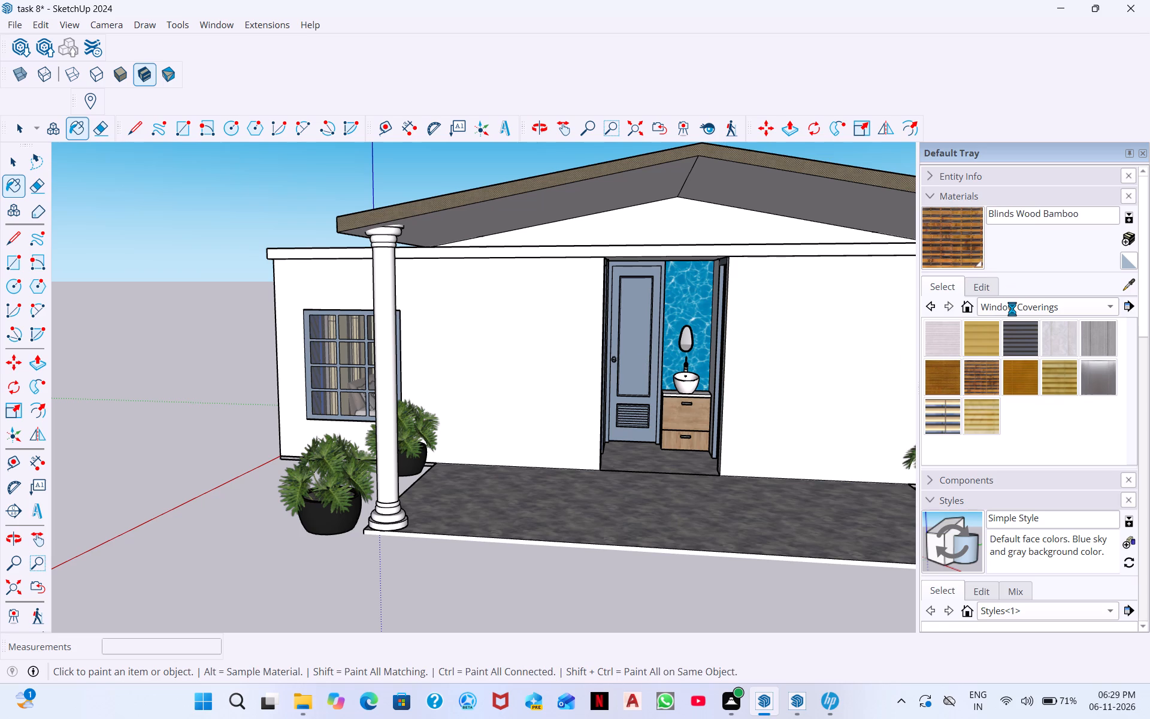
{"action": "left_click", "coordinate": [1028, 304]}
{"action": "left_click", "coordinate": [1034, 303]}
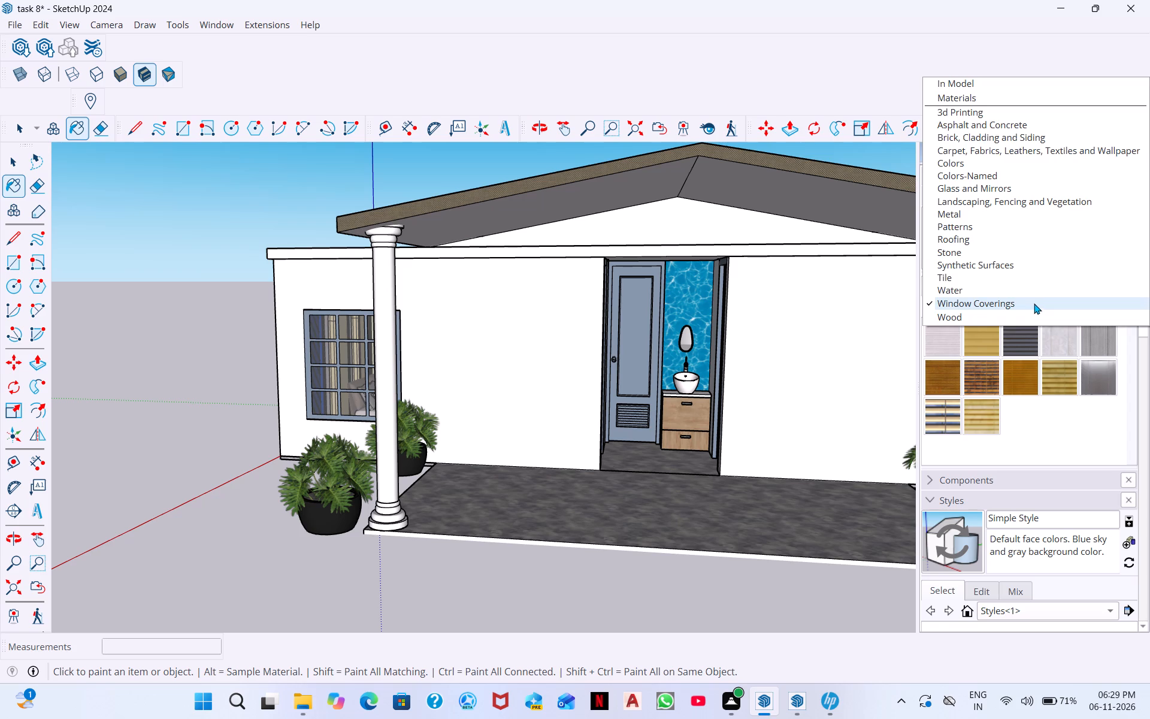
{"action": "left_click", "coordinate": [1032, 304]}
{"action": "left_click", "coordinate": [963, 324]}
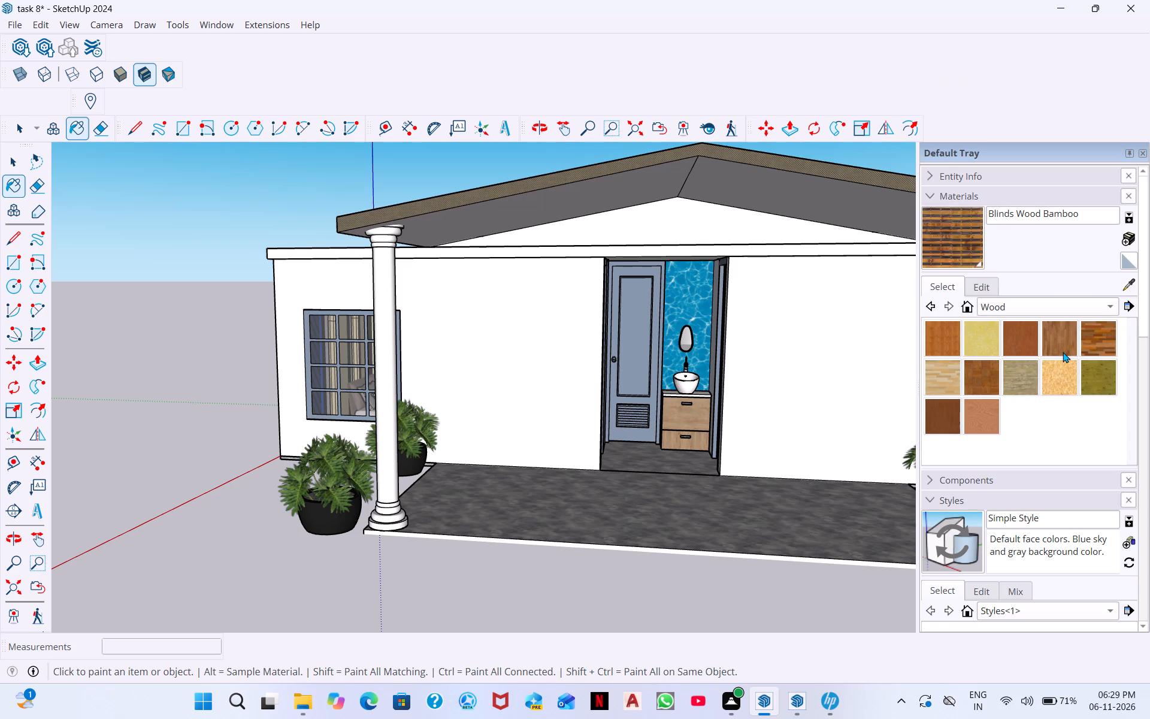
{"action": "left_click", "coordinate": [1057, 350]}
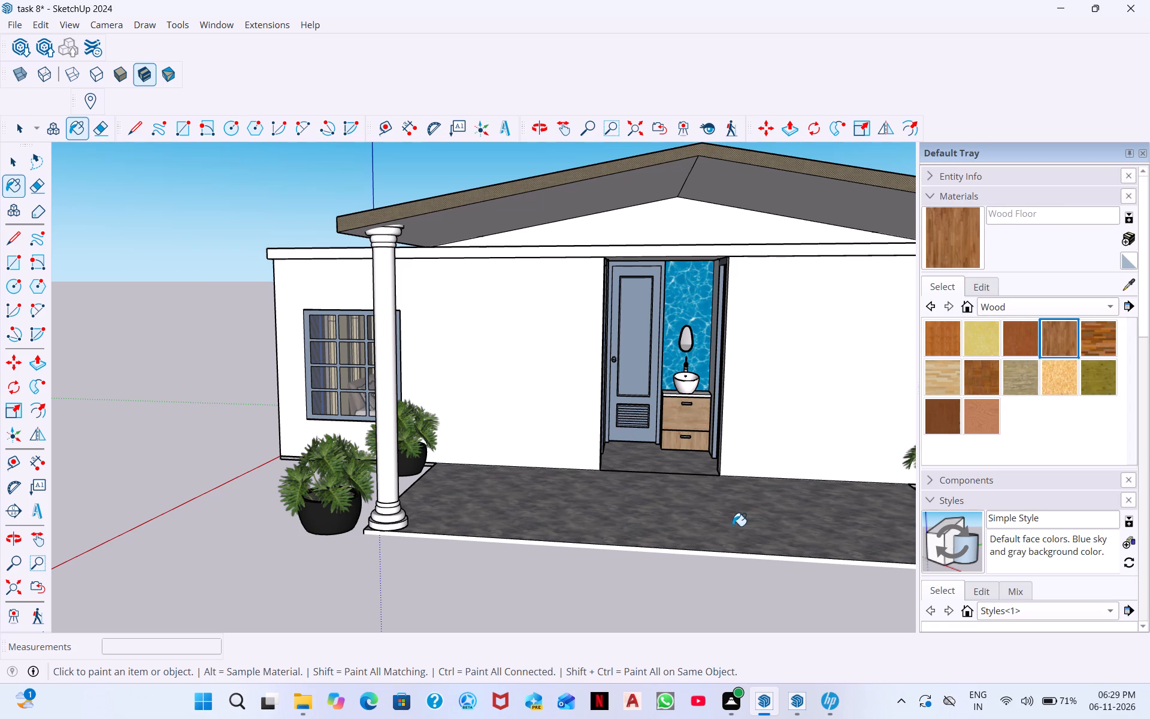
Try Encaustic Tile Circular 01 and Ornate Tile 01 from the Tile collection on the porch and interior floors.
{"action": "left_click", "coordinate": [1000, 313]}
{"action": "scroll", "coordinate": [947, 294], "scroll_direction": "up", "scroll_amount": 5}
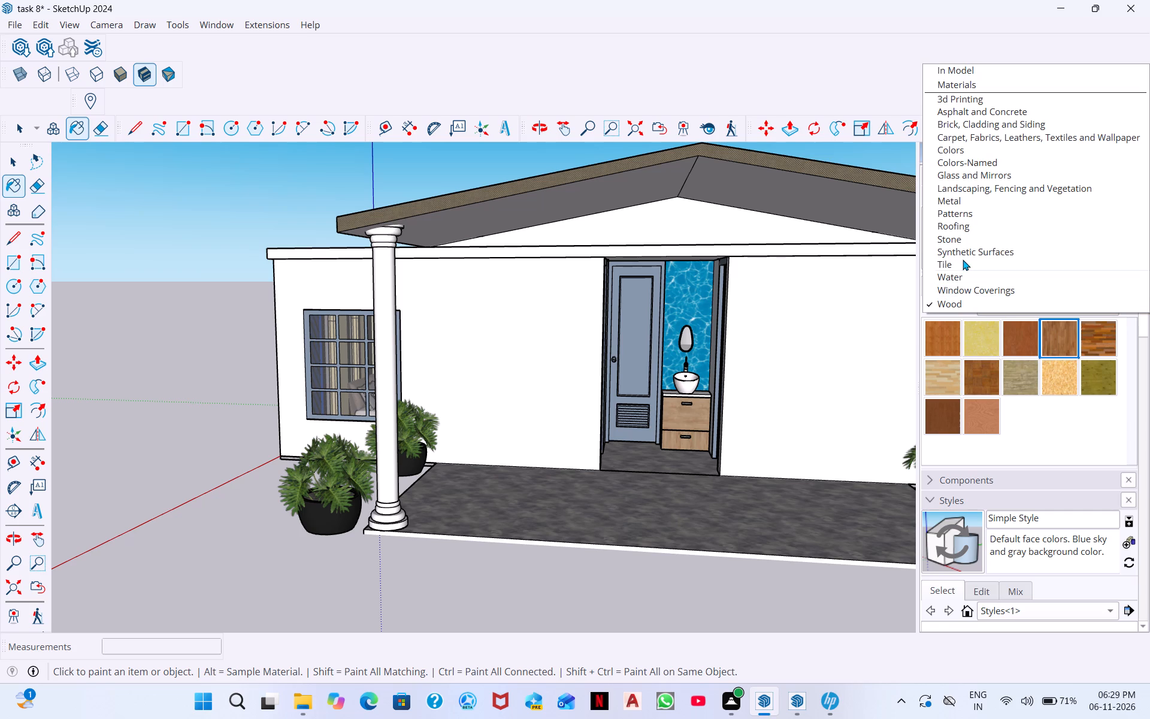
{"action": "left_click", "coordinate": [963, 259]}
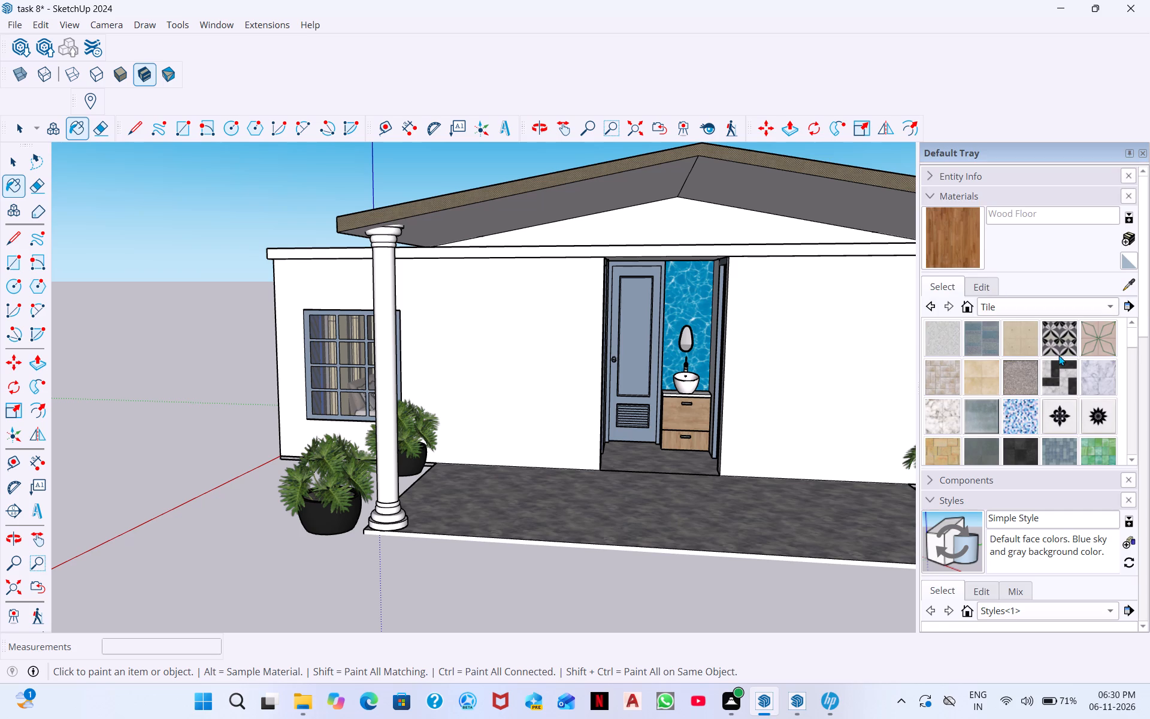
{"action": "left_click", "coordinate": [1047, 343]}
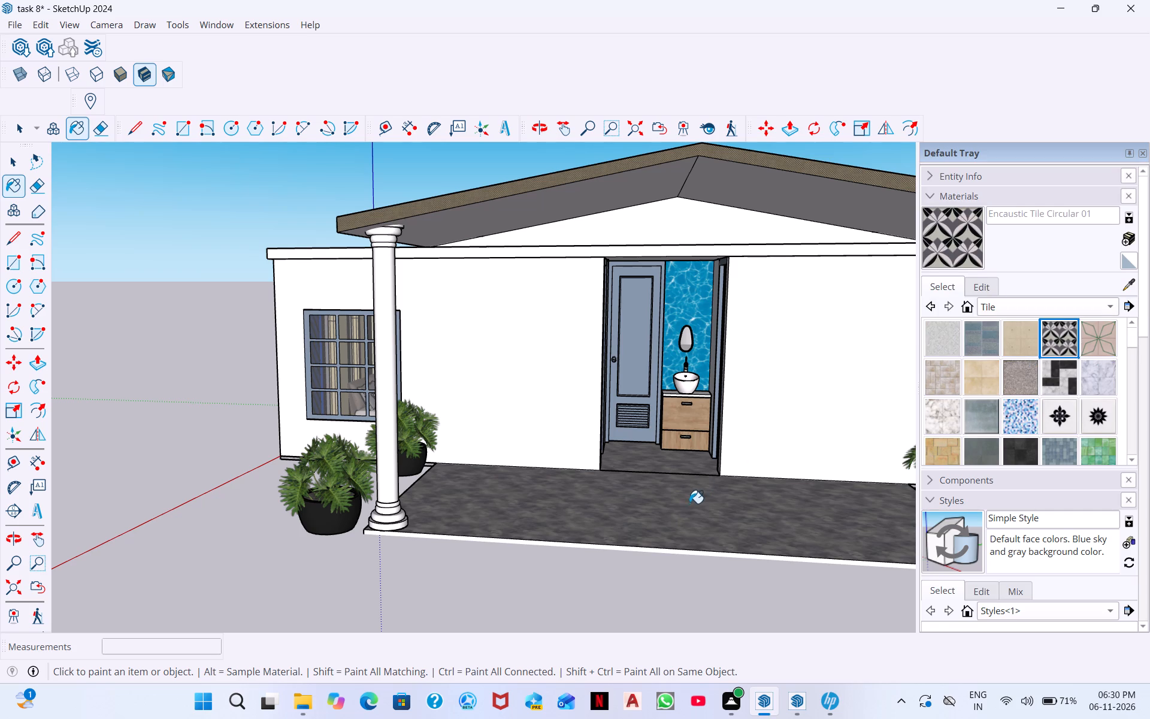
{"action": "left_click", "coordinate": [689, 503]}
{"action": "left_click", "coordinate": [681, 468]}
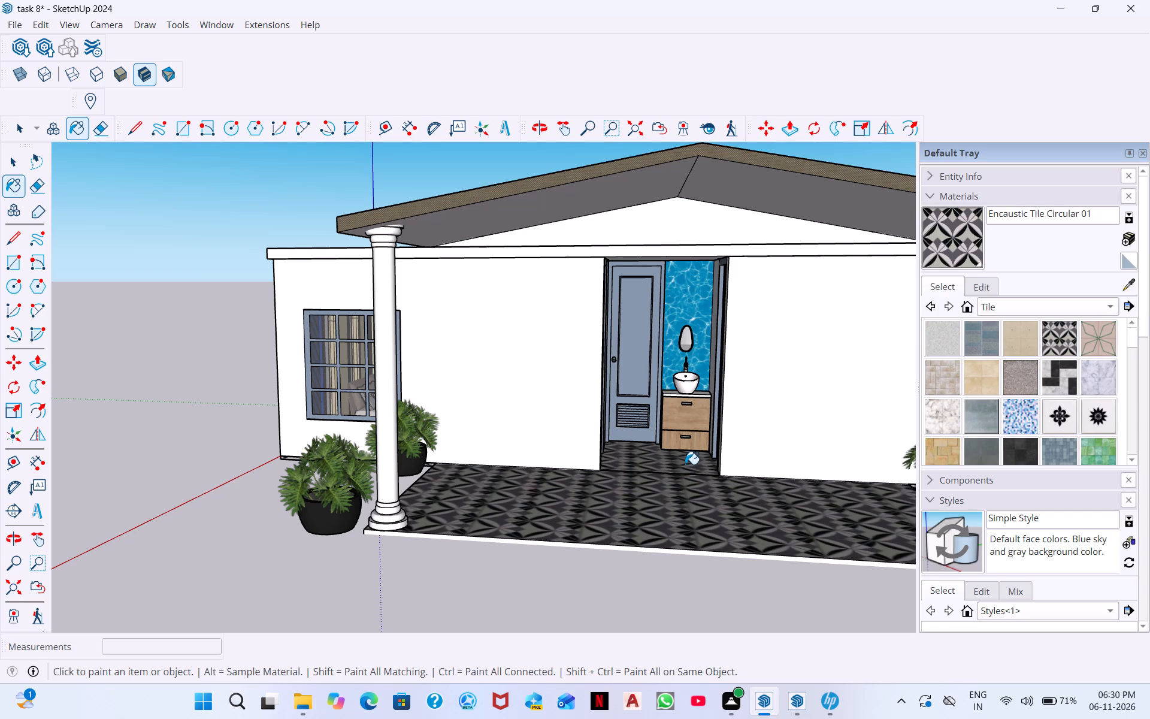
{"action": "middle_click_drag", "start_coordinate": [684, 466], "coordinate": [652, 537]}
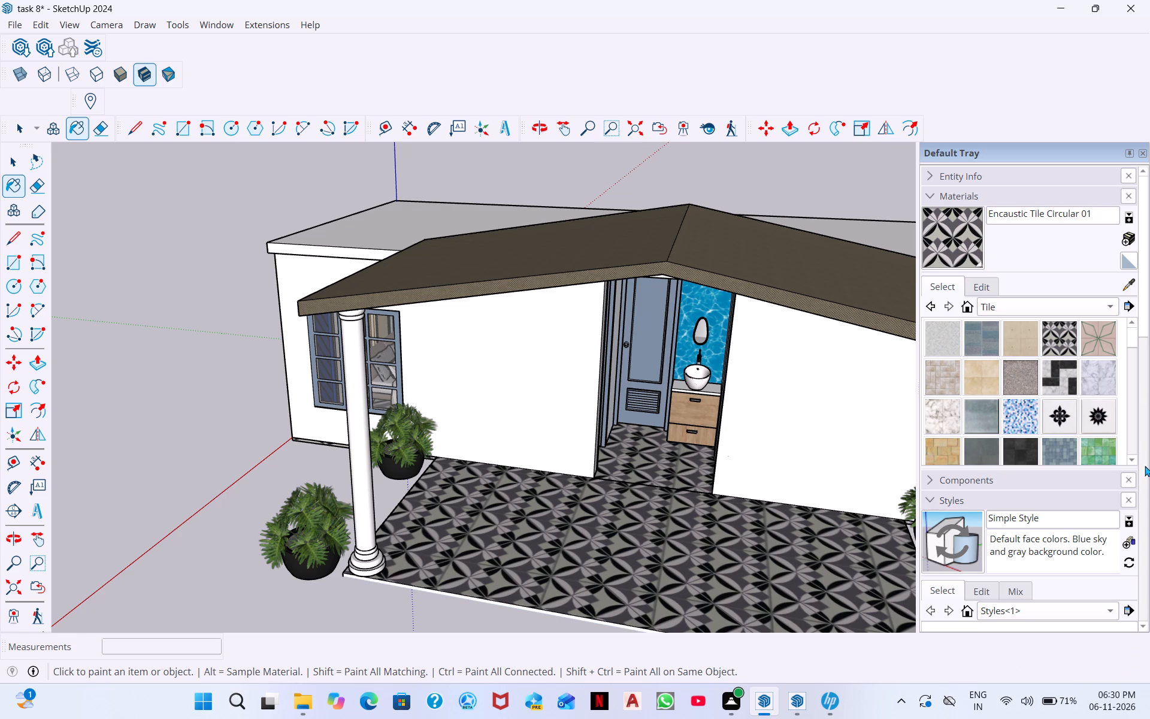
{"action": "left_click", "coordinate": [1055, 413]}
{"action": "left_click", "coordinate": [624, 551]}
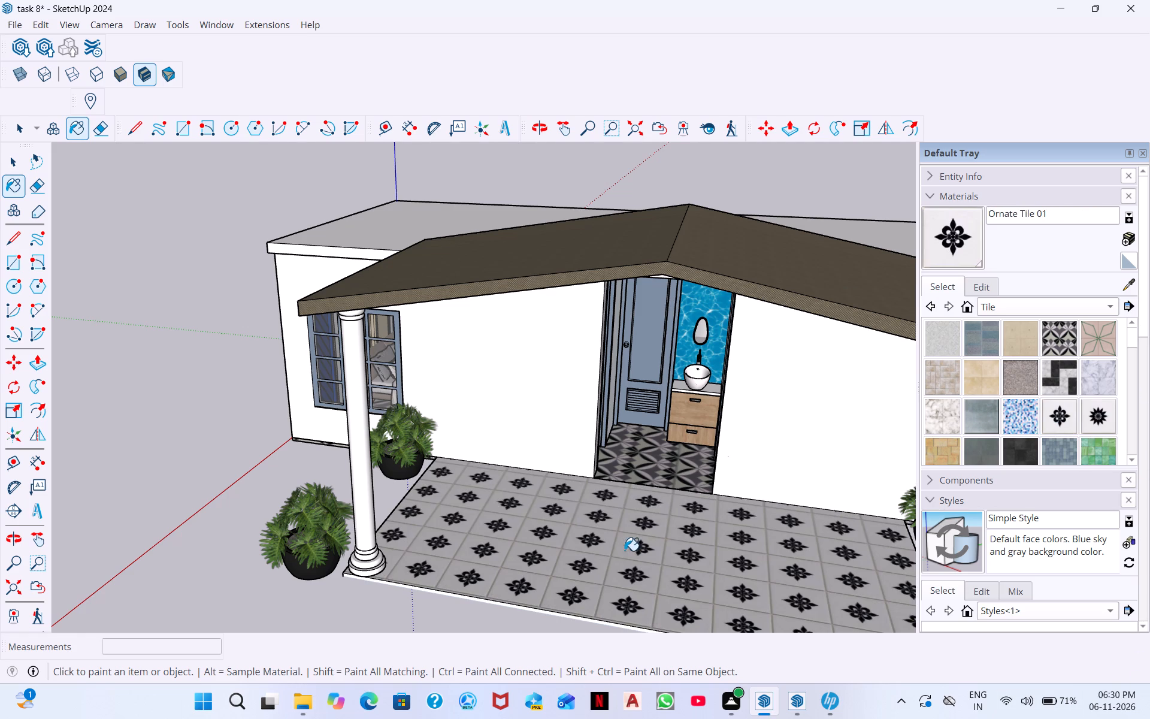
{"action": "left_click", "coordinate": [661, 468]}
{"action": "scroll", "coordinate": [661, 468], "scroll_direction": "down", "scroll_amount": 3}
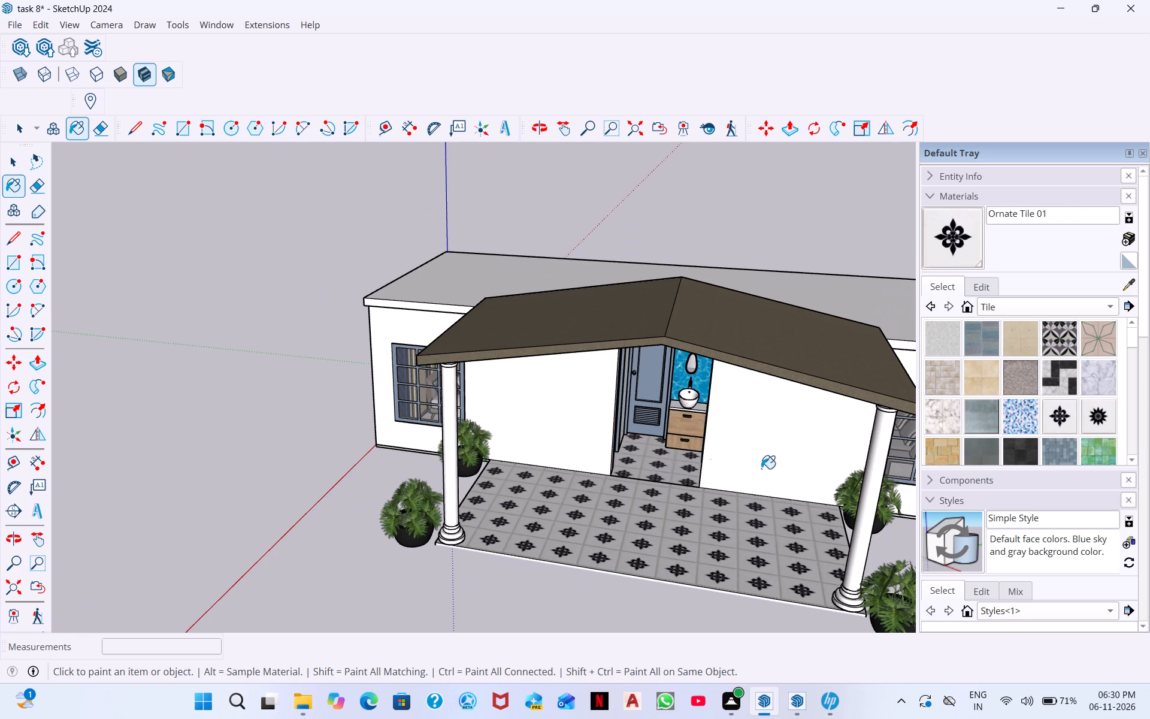
Paint the porch floor and the interior entrance floor with Ornate Tile 02 from the Tile collection.
{"action": "left_click", "coordinate": [1104, 413]}
{"action": "left_click", "coordinate": [630, 579]}
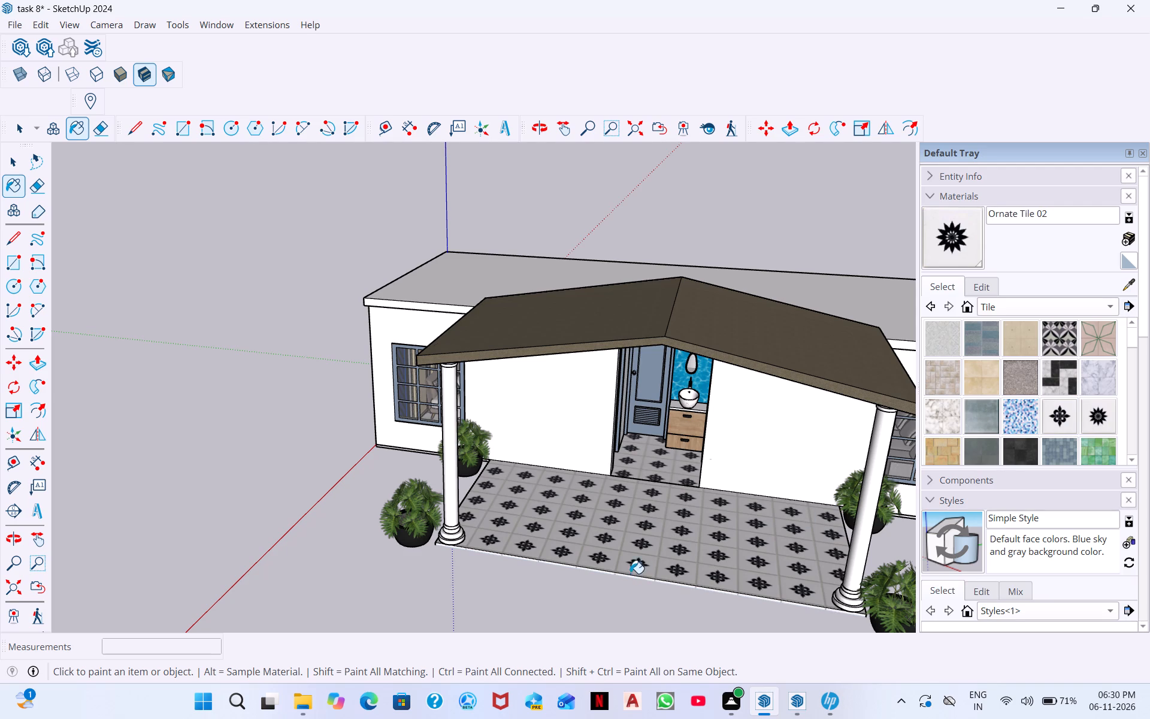
{"action": "left_click", "coordinate": [652, 552]}
{"action": "left_click", "coordinate": [671, 478]}
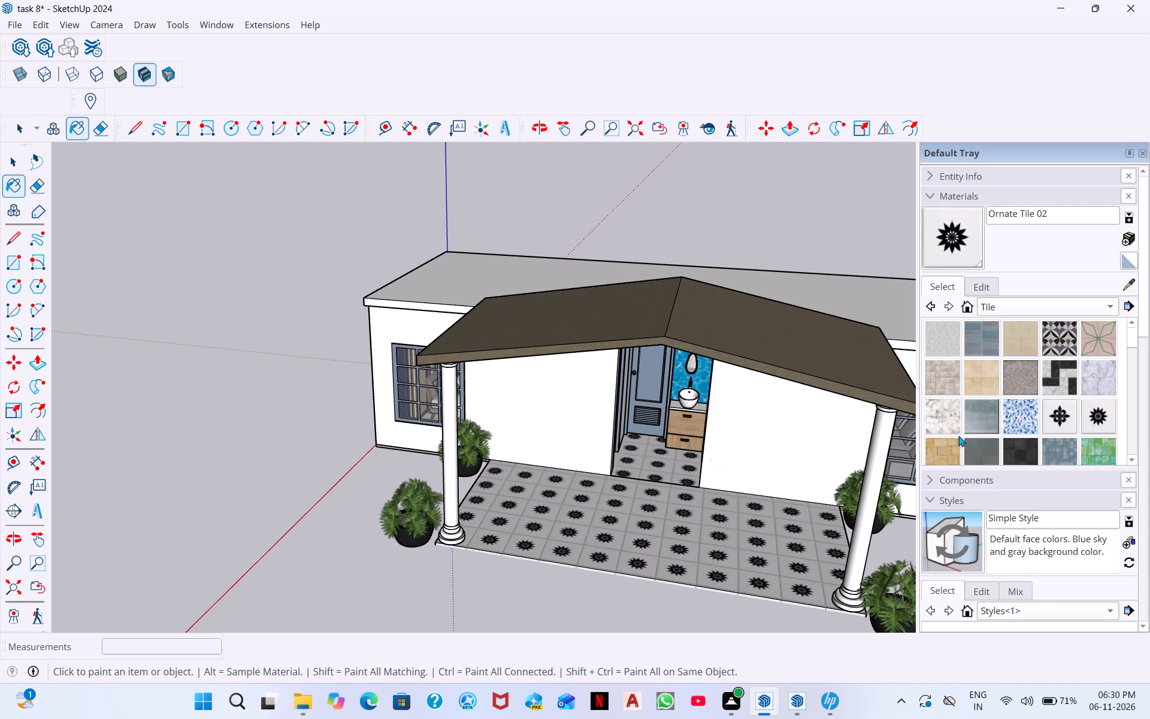
Browse the Tile collection and repaint the porch floor and interior entrance floor with Encaustic Tile Circular 01.
{"action": "scroll", "coordinate": [1042, 416], "scroll_direction": "down", "scroll_amount": 5}
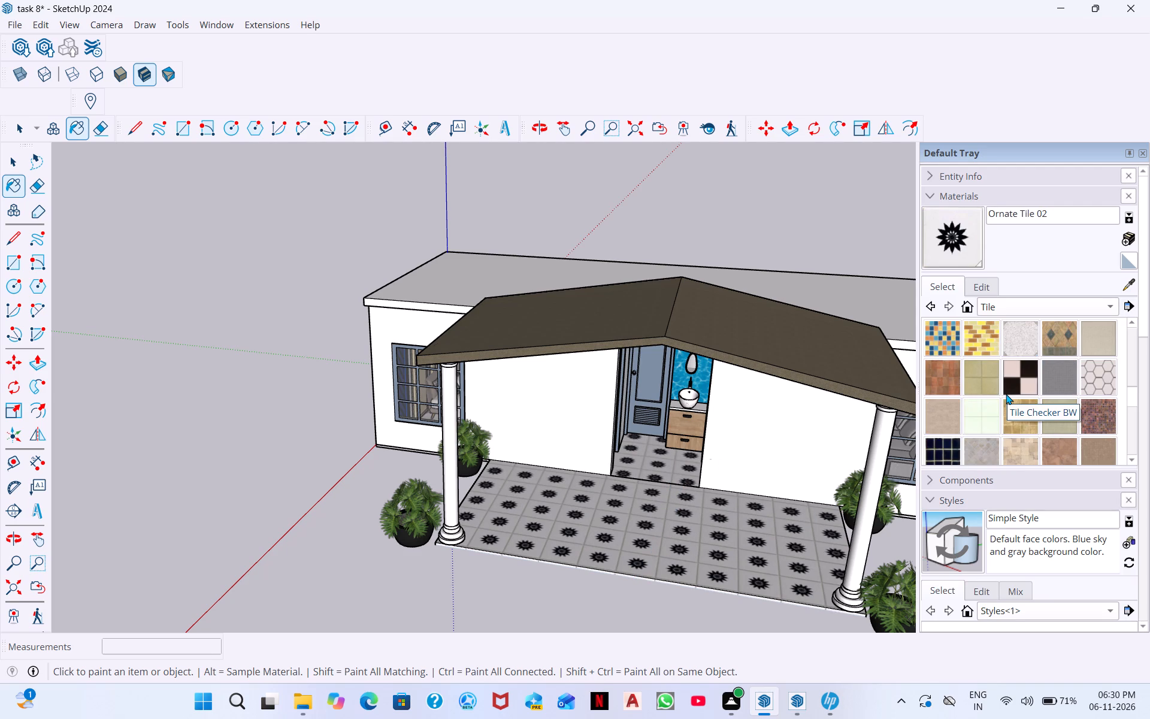
{"action": "scroll", "coordinate": [1131, 355], "scroll_direction": "down", "scroll_amount": 3}
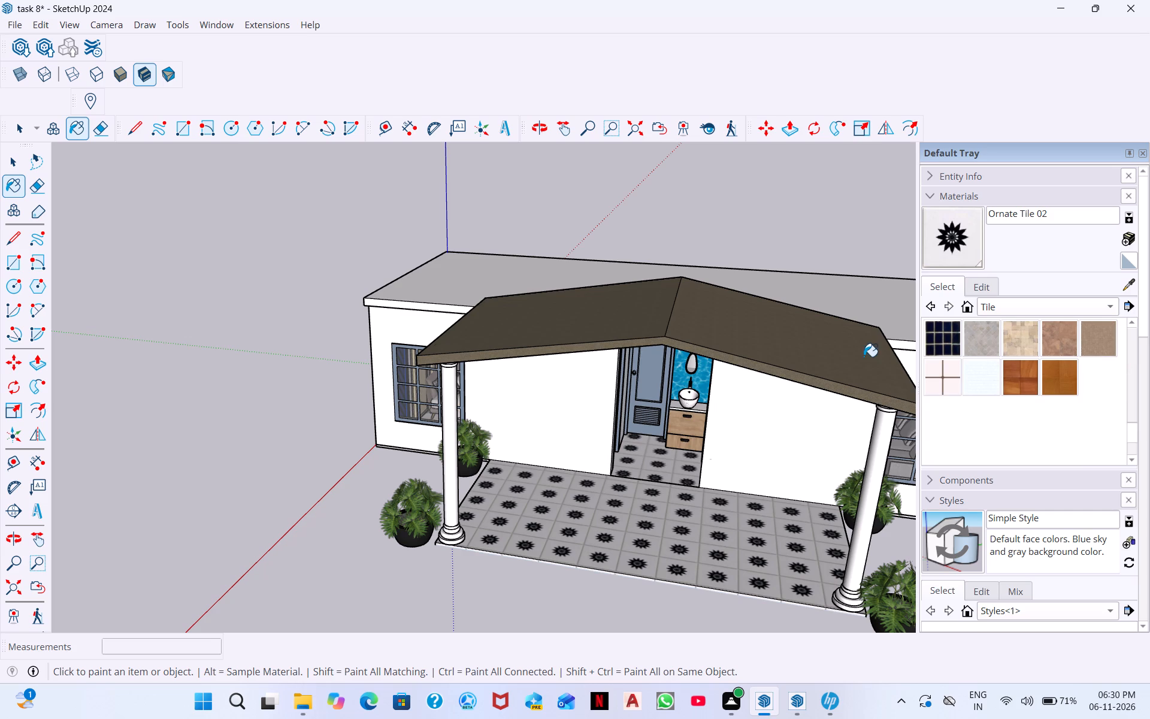
{"action": "scroll", "coordinate": [1015, 388], "scroll_direction": "up", "scroll_amount": 6}
{"action": "scroll", "coordinate": [1015, 388], "scroll_direction": "down", "scroll_amount": 2}
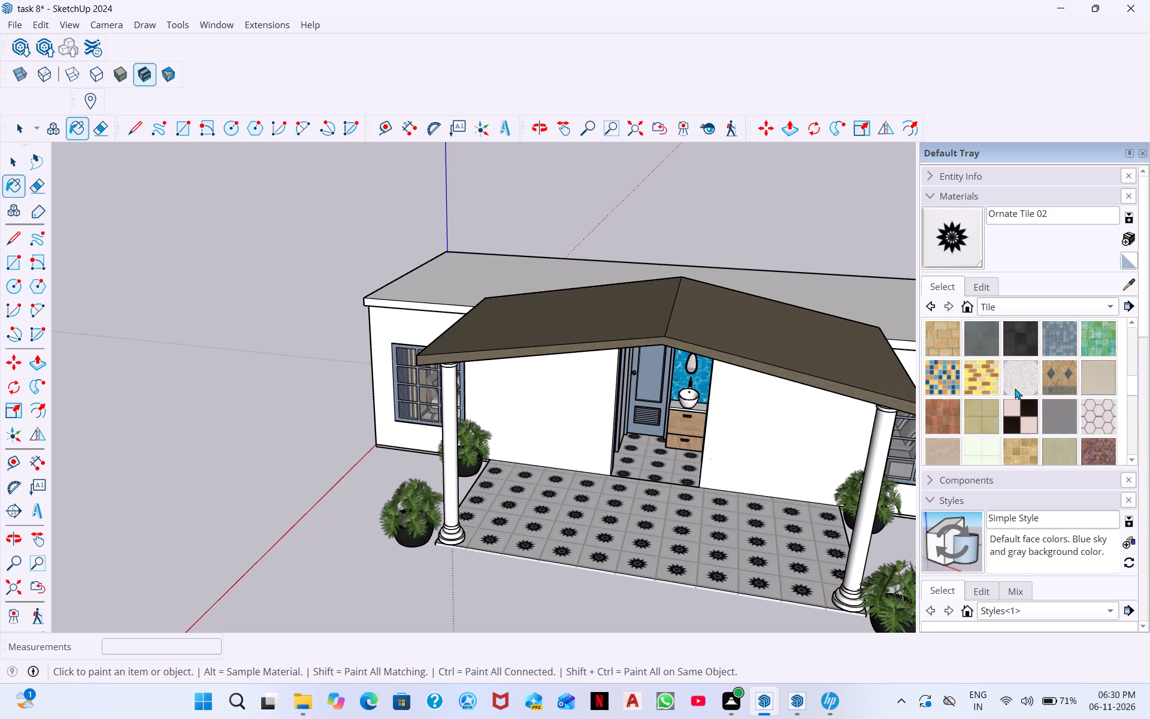
{"action": "scroll", "coordinate": [1015, 388], "scroll_direction": "up", "scroll_amount": 3}
{"action": "scroll", "coordinate": [1025, 383], "scroll_direction": "down", "scroll_amount": 2}
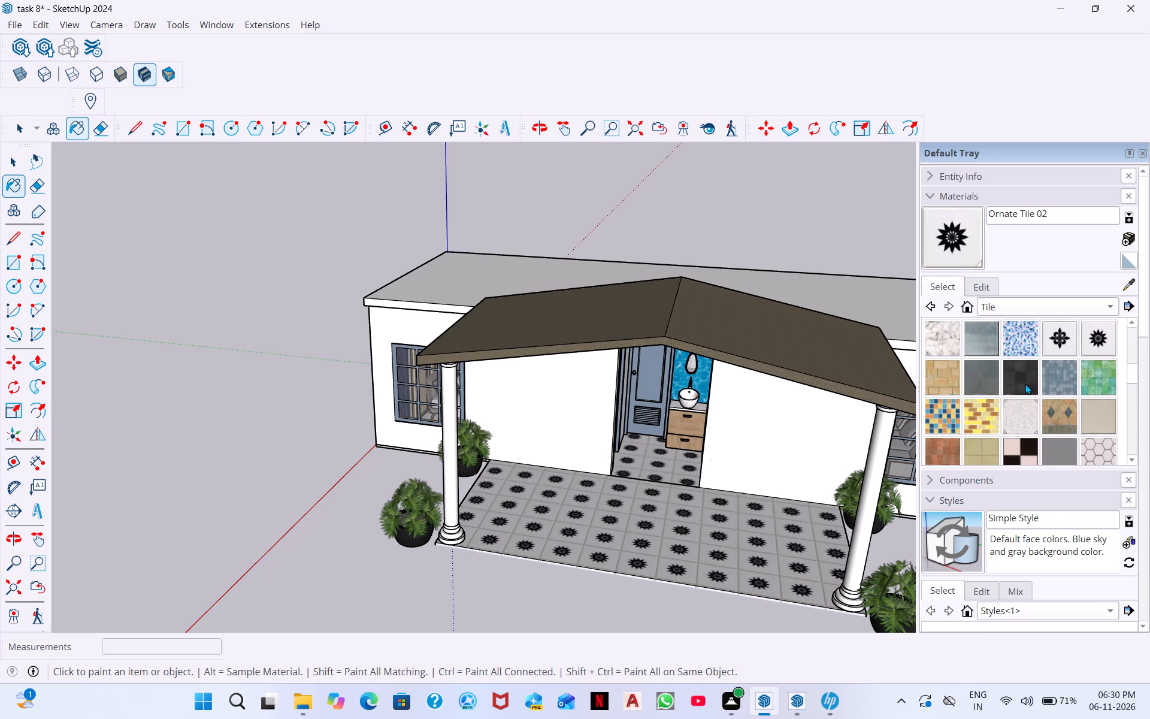
{"action": "scroll", "coordinate": [1061, 381], "scroll_direction": "down", "scroll_amount": 3}
{"action": "scroll", "coordinate": [1039, 364], "scroll_direction": "up", "scroll_amount": 6}
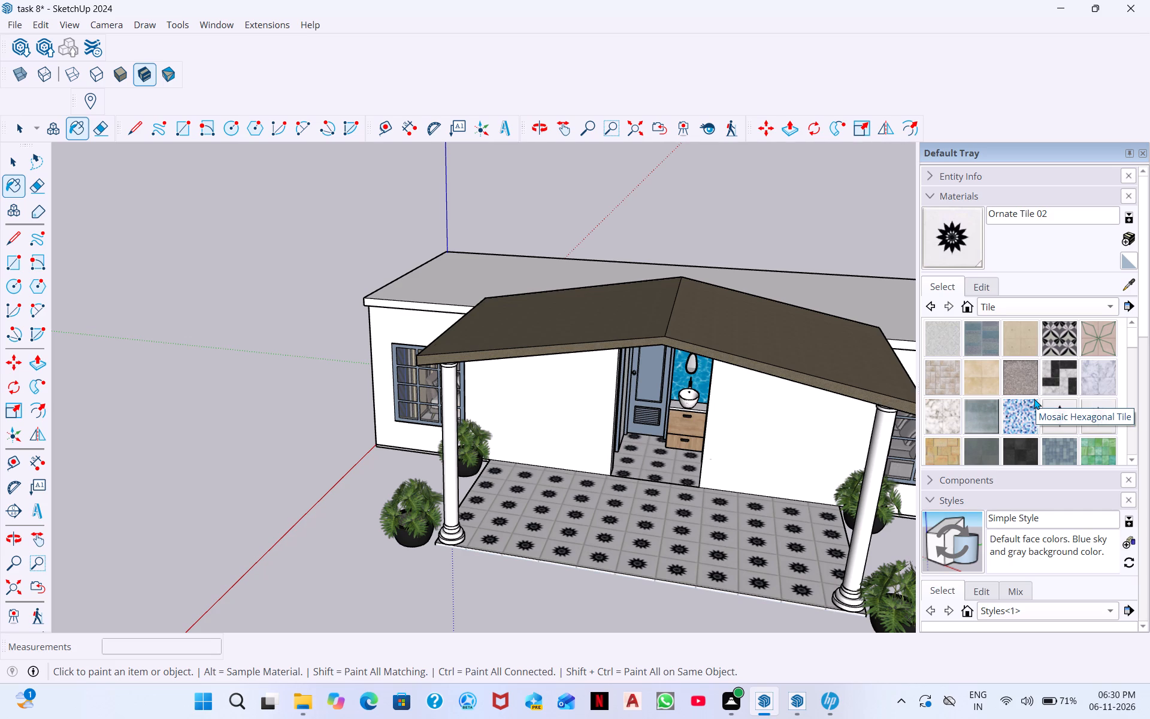
{"action": "left_click", "coordinate": [1075, 353]}
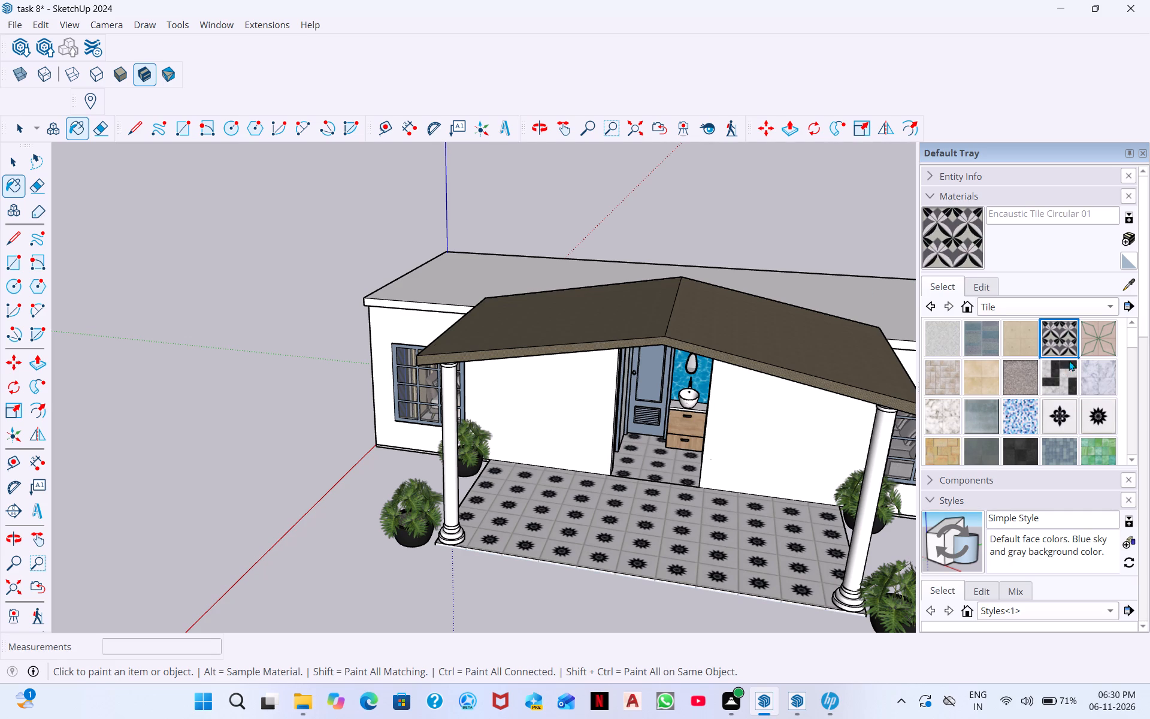
{"action": "left_click", "coordinate": [671, 548]}
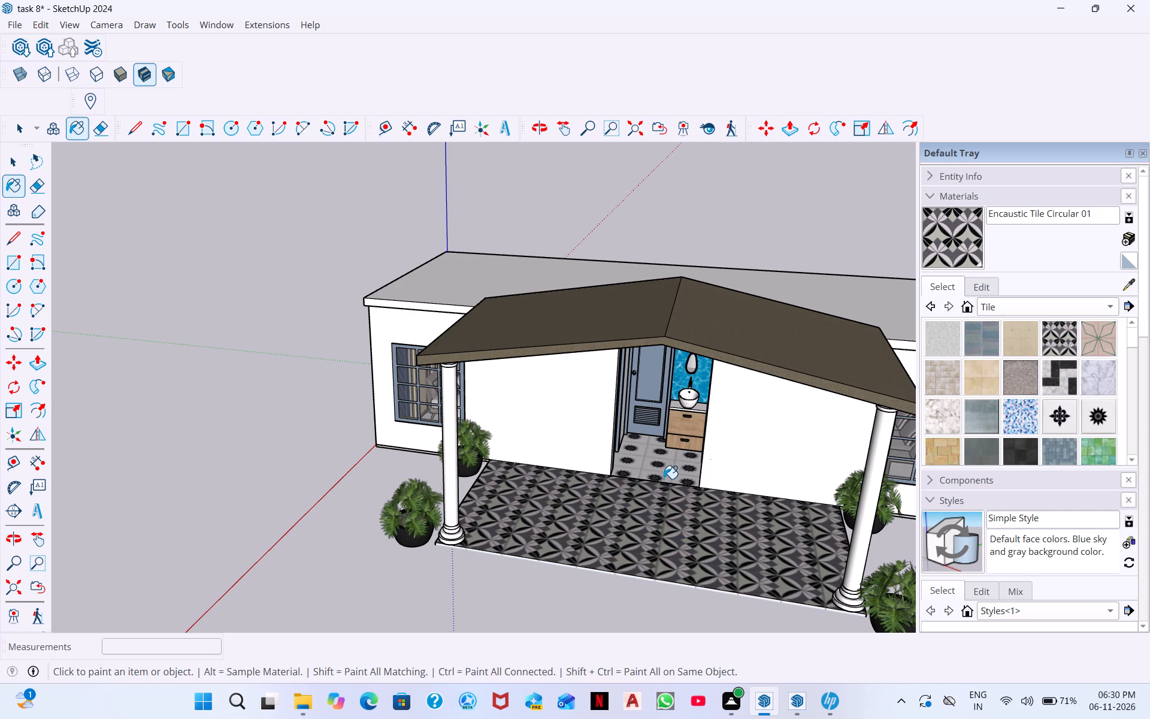
{"action": "double_click", "coordinate": [664, 475]}
Examine the entrance and porch roof, and look through the Brick, Cladding and Siding collection for a suitable material.
{"action": "middle_click_drag", "start_coordinate": [667, 477], "coordinate": [728, 496]}
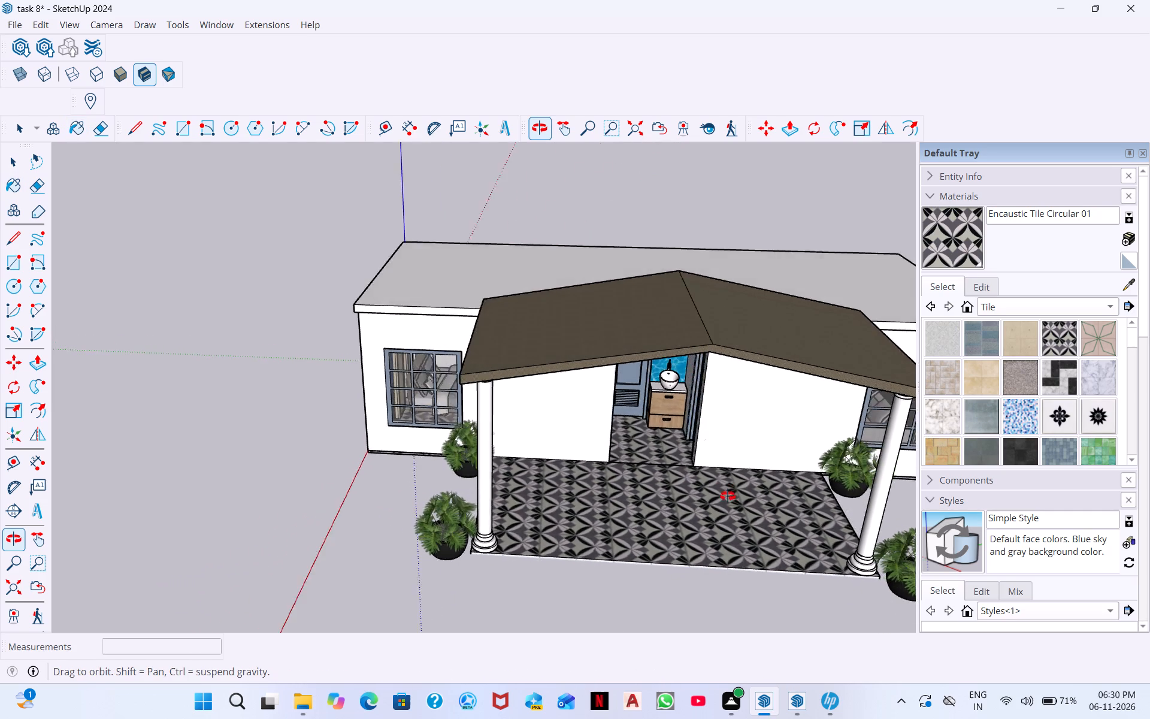
{"action": "middle_click_drag", "start_coordinate": [728, 496], "coordinate": [681, 409]}
{"action": "scroll", "coordinate": [886, 438], "scroll_direction": "down", "scroll_amount": 1}
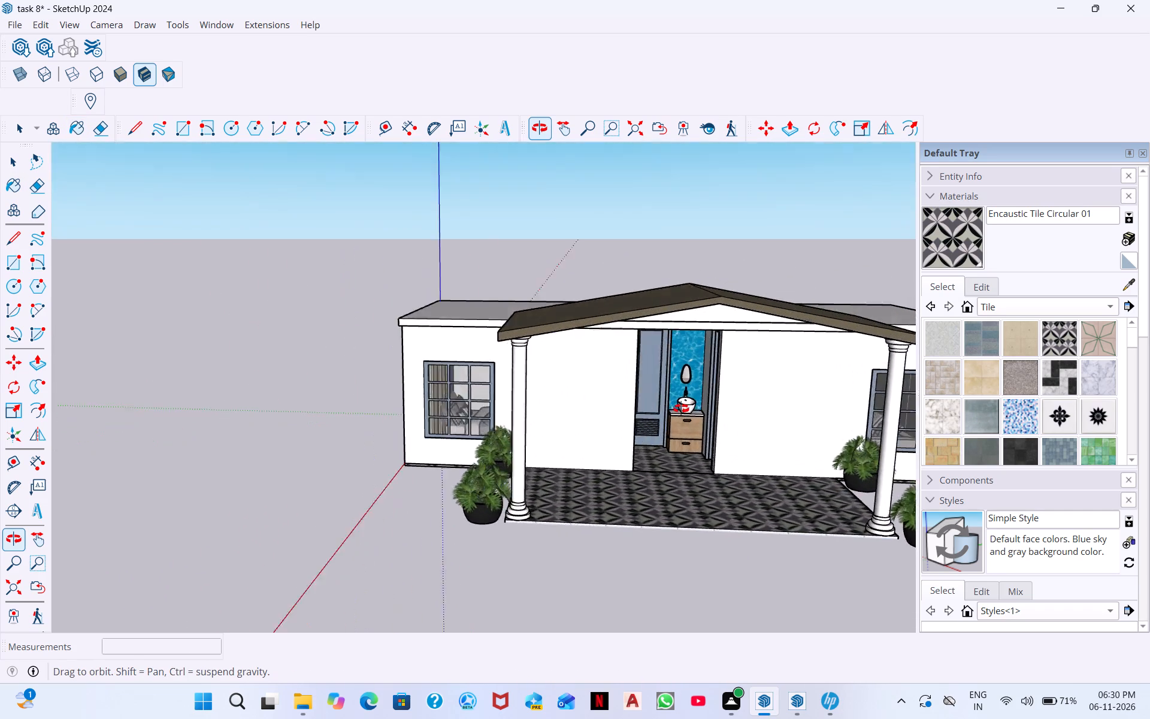
{"action": "middle_click_drag", "start_coordinate": [681, 409], "coordinate": [675, 400]}
{"action": "middle_click_drag", "start_coordinate": [688, 351], "coordinate": [695, 521]}
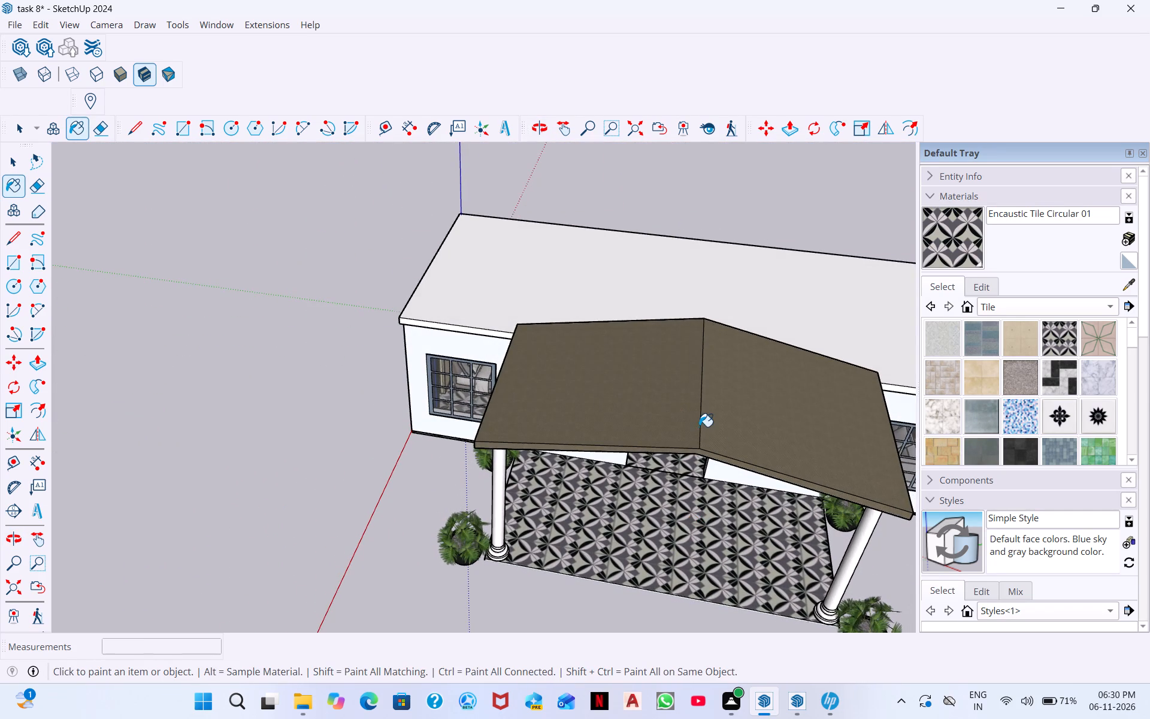
{"action": "scroll", "coordinate": [699, 426], "scroll_direction": "up", "scroll_amount": 3}
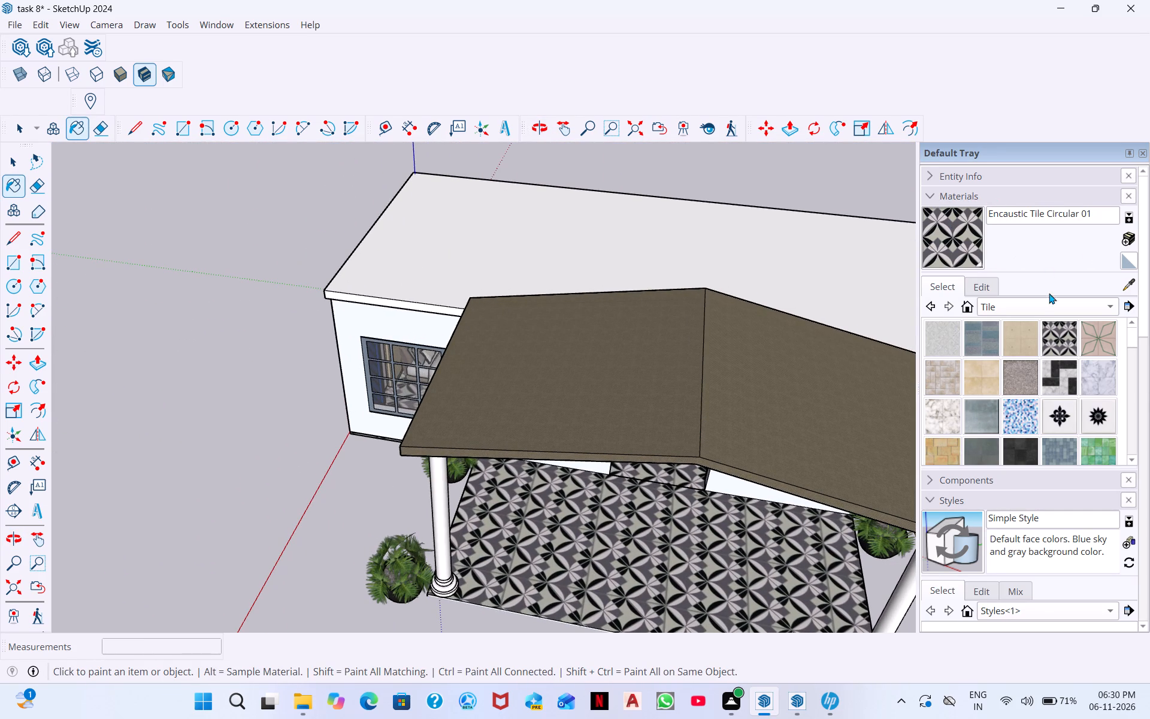
{"action": "left_click", "coordinate": [1107, 303]}
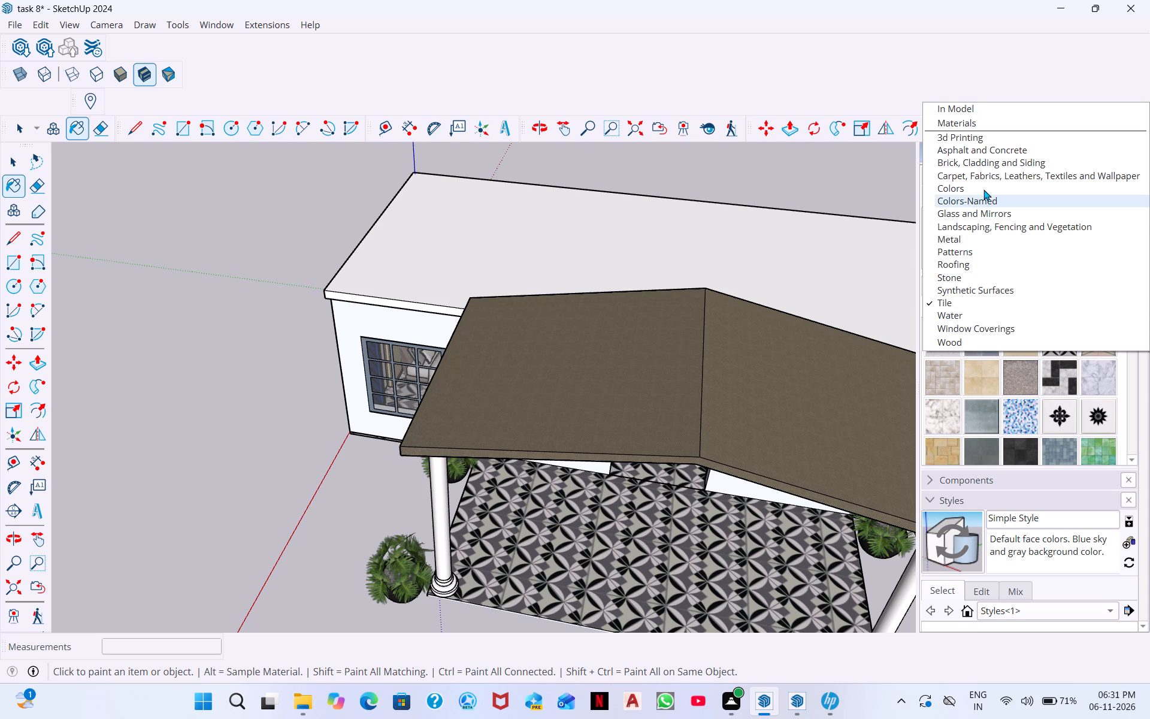
{"action": "left_click", "coordinate": [986, 161]}
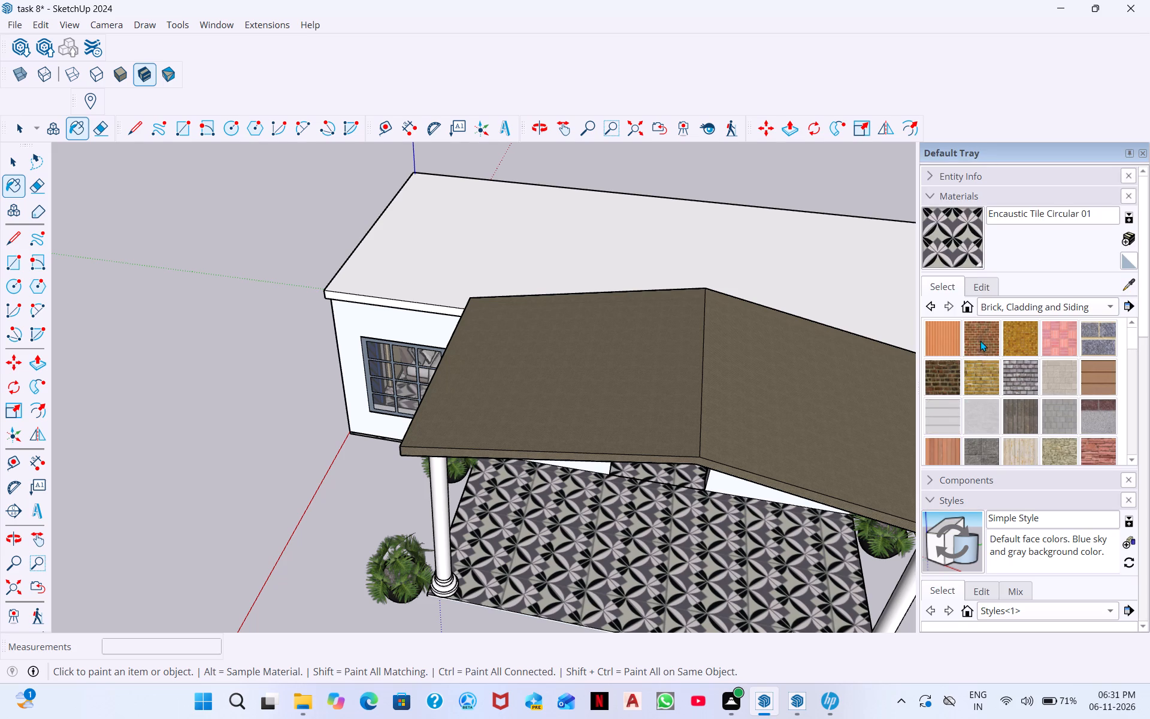
{"action": "scroll", "coordinate": [1003, 352], "scroll_direction": "up", "scroll_amount": 3}
{"action": "scroll", "coordinate": [1054, 367], "scroll_direction": "up", "scroll_amount": 1}
{"action": "scroll", "coordinate": [1092, 455], "scroll_direction": "down", "scroll_amount": 4}
{"action": "scroll", "coordinate": [1019, 387], "scroll_direction": "up", "scroll_amount": 3}
Paint both slopes of the porch roof with Roofing Shingles GAF Estates from the Roofing collection.
{"action": "left_click", "coordinate": [1039, 306]}
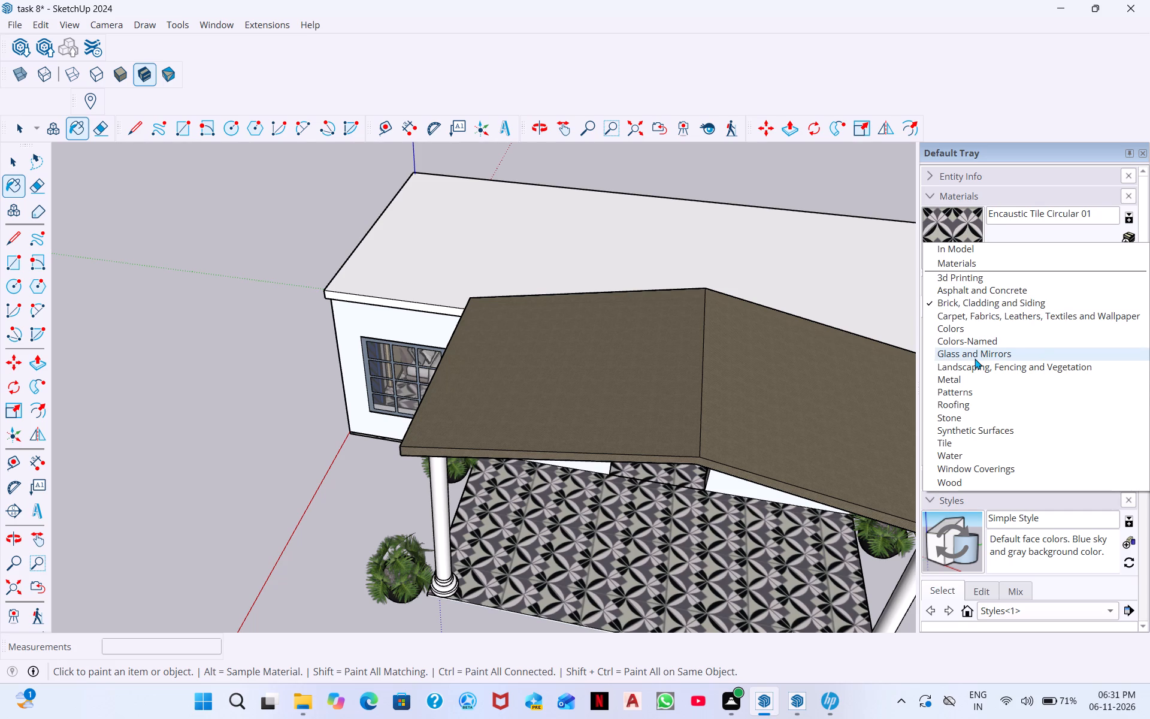
{"action": "left_click", "coordinate": [968, 404]}
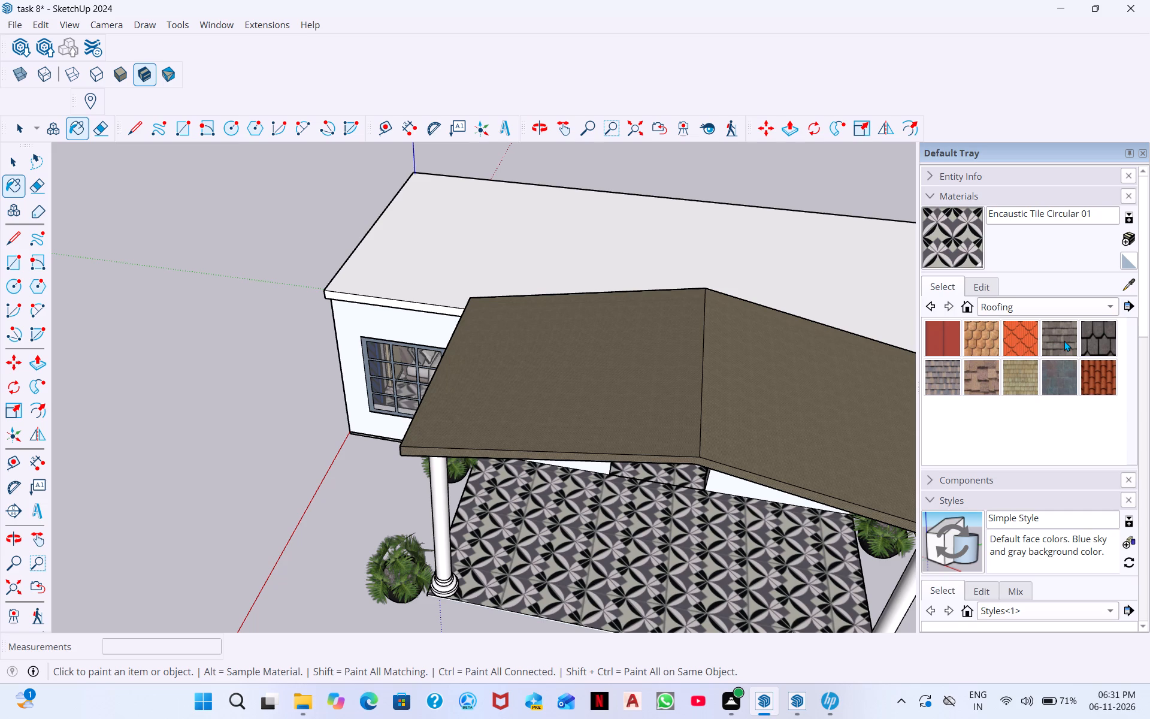
{"action": "left_click", "coordinate": [1100, 342]}
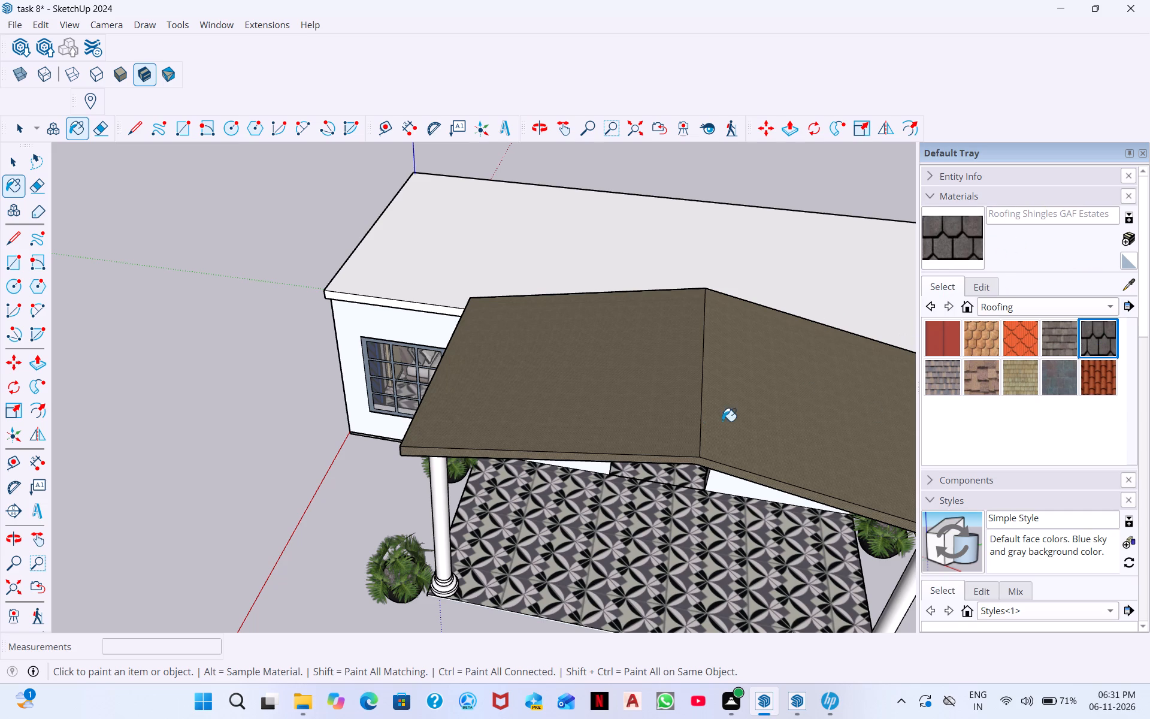
{"action": "left_click", "coordinate": [752, 425]}
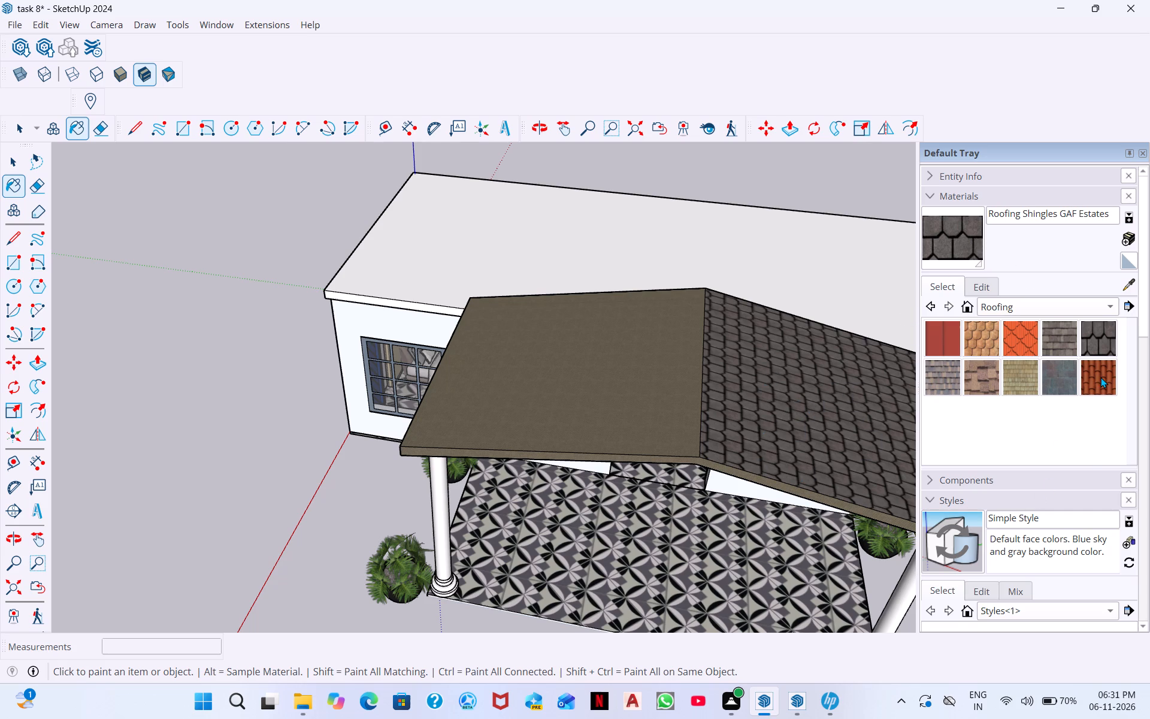
{"action": "left_click", "coordinate": [685, 430]}
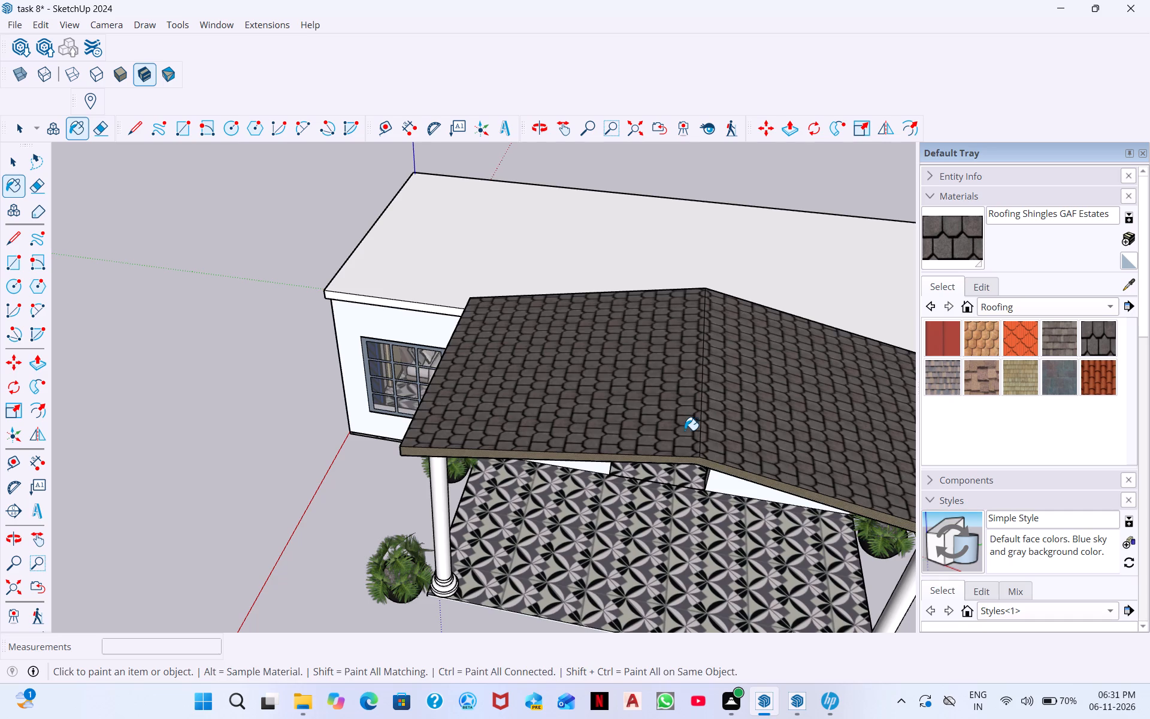
Paint the front edge and both side edges of the porch roof with the same Roofing Shingles GAF Estates material.
{"action": "middle_click_drag", "start_coordinate": [685, 430], "coordinate": [710, 353]}
{"action": "scroll", "coordinate": [710, 354], "scroll_direction": "up", "scroll_amount": 8}
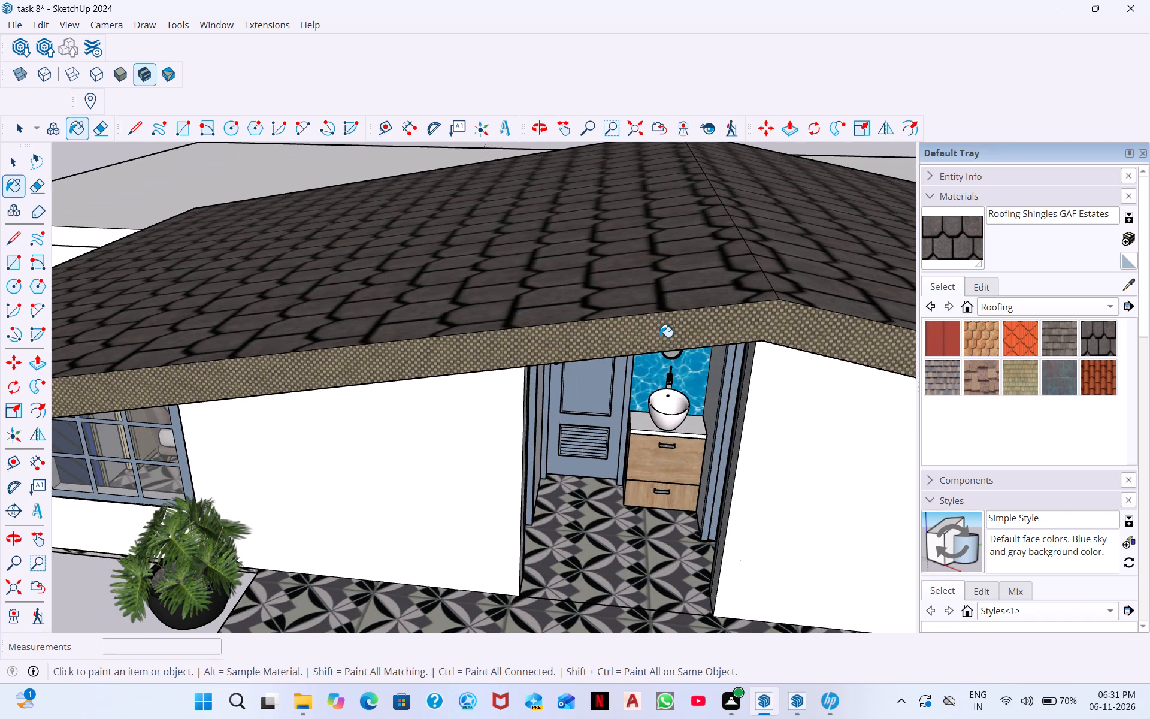
{"action": "left_click", "coordinate": [659, 336]}
{"action": "scroll", "coordinate": [780, 334], "scroll_direction": "down", "scroll_amount": 6}
{"action": "middle_click_drag", "start_coordinate": [402, 336], "coordinate": [525, 328]}
{"action": "scroll", "coordinate": [402, 336], "scroll_direction": "down", "scroll_amount": 1}
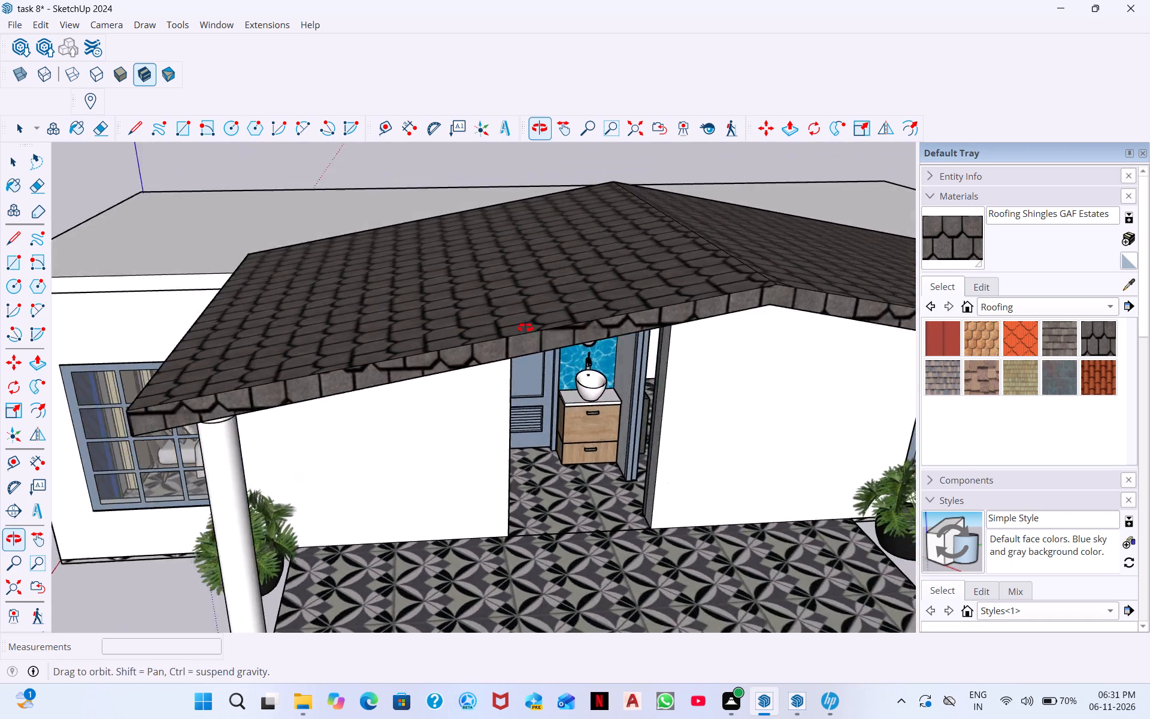
{"action": "middle_click_drag", "start_coordinate": [525, 328], "coordinate": [813, 323]}
{"action": "left_click", "coordinate": [702, 390]}
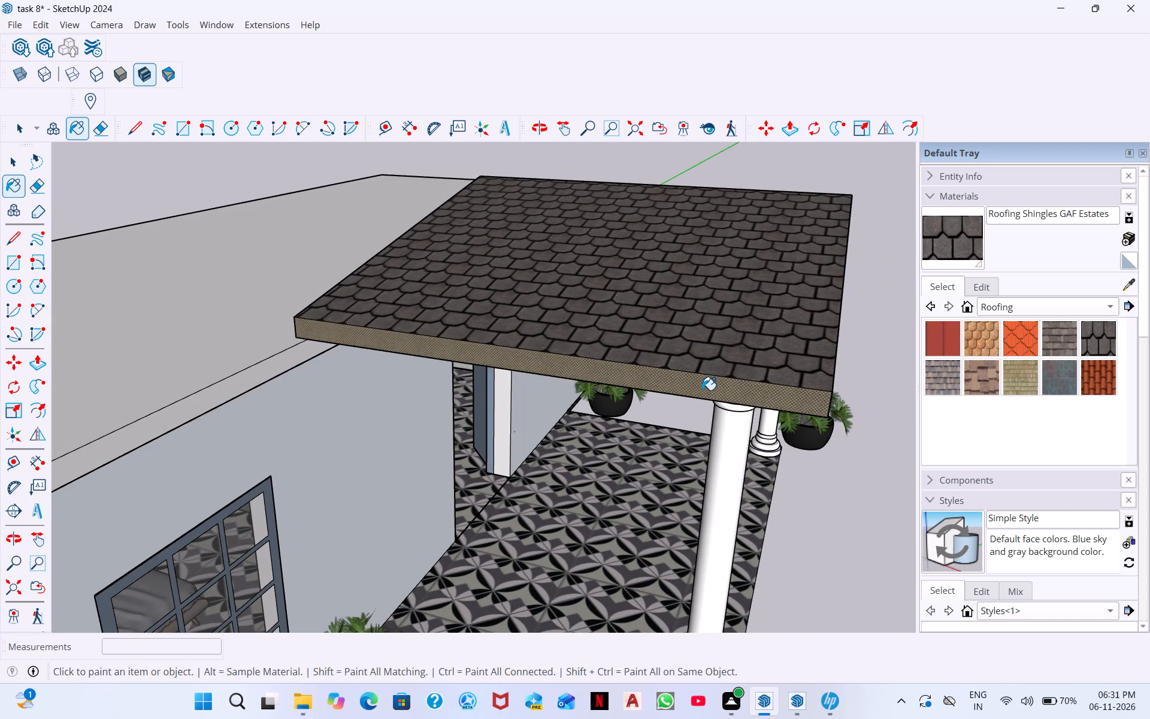
{"action": "middle_click_drag", "start_coordinate": [787, 383], "coordinate": [191, 303]}
{"action": "scroll", "coordinate": [586, 297], "scroll_direction": "down", "scroll_amount": 2}
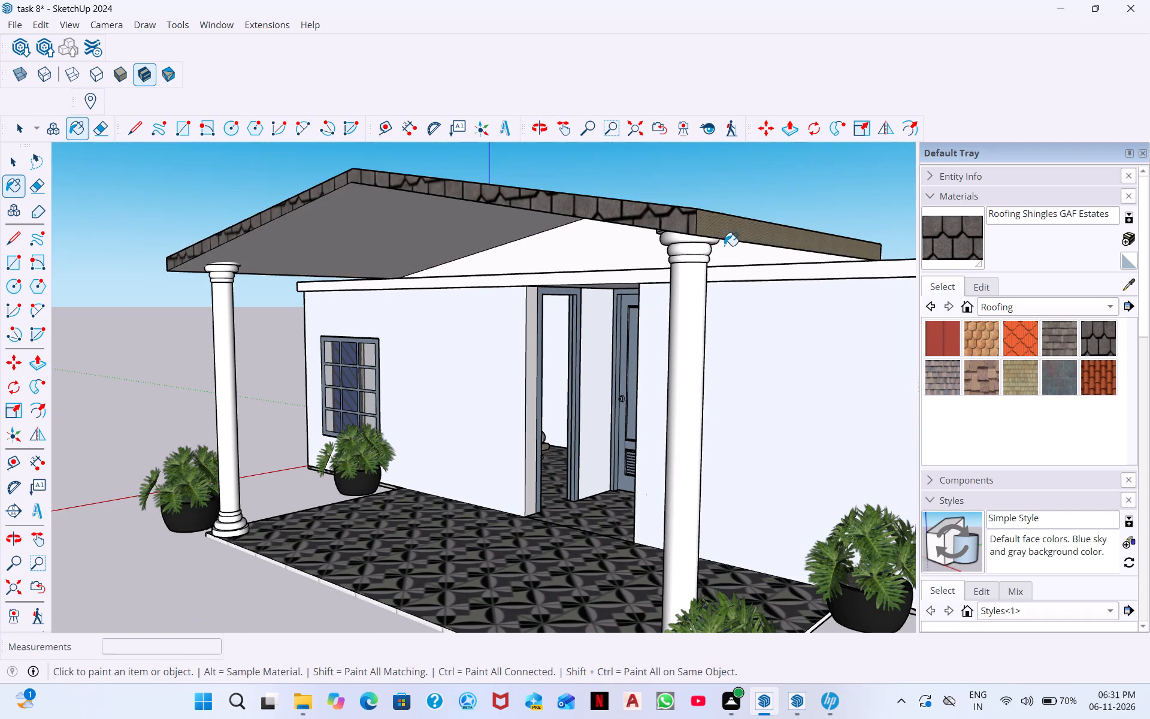
{"action": "left_click", "coordinate": [743, 226]}
Look through the Colors material collection for a suitable colour for the house's flat main roof.
{"action": "middle_click_drag", "start_coordinate": [750, 291], "coordinate": [745, 442]}
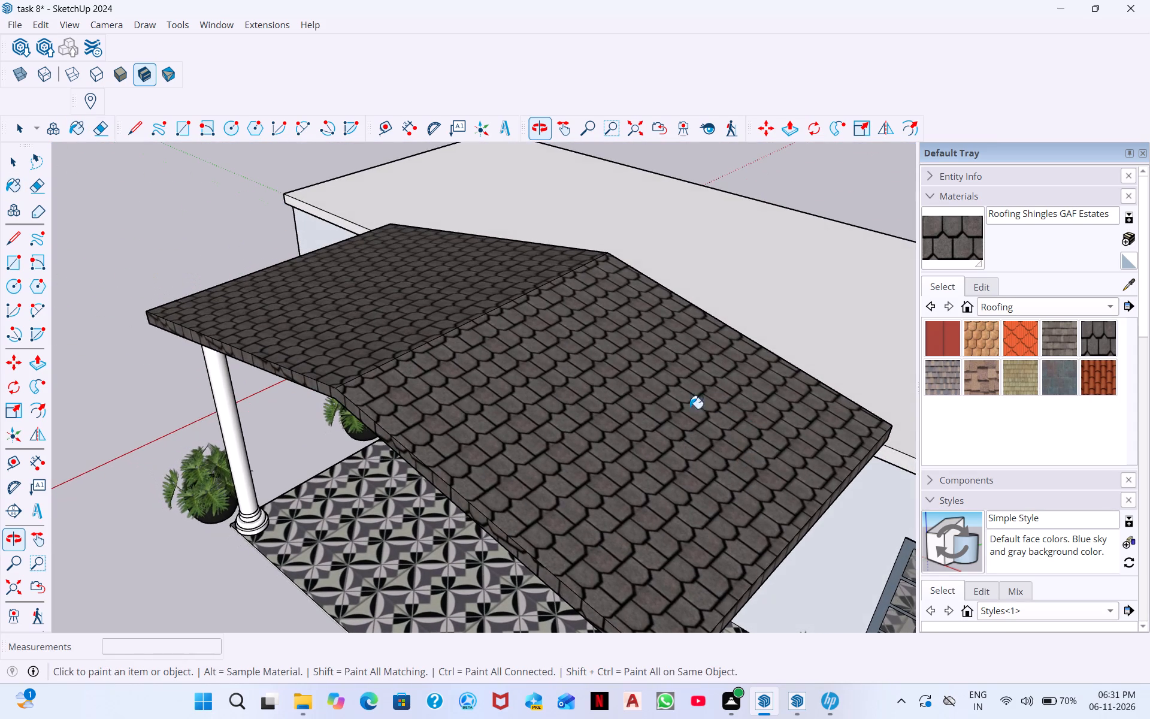
{"action": "scroll", "coordinate": [497, 443], "scroll_direction": "up", "scroll_amount": 5}
{"action": "scroll", "coordinate": [497, 440], "scroll_direction": "down", "scroll_amount": 3}
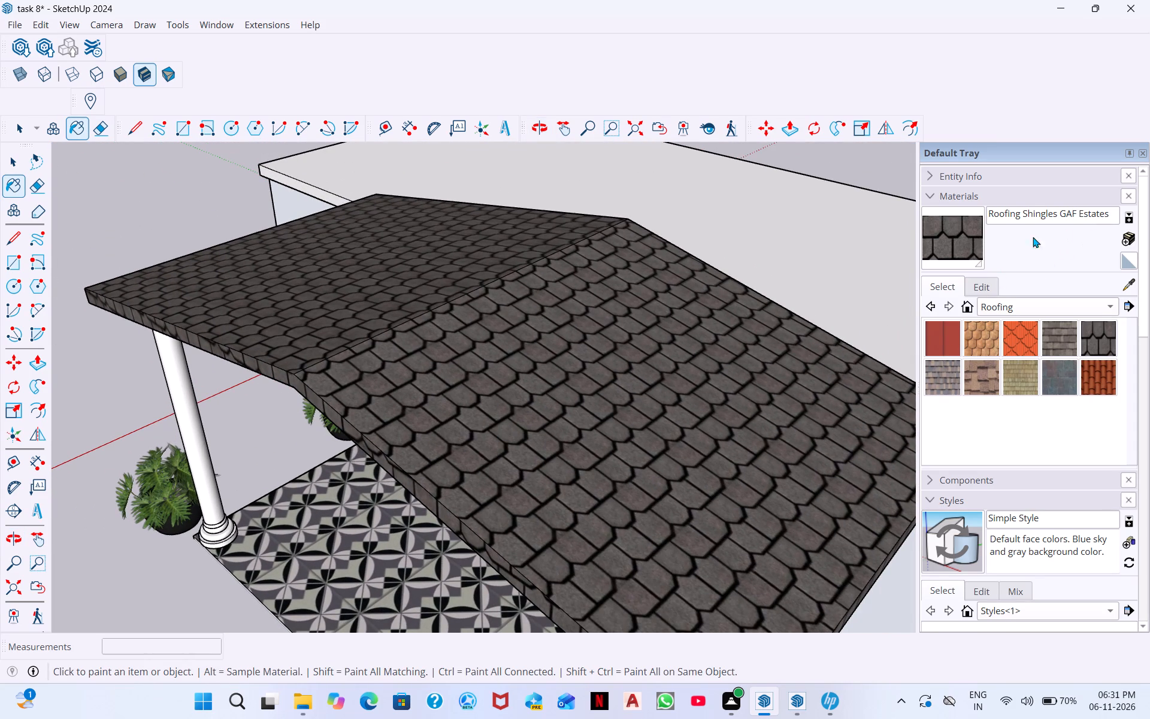
{"action": "left_click", "coordinate": [1104, 304]}
{"action": "left_click", "coordinate": [966, 222]}
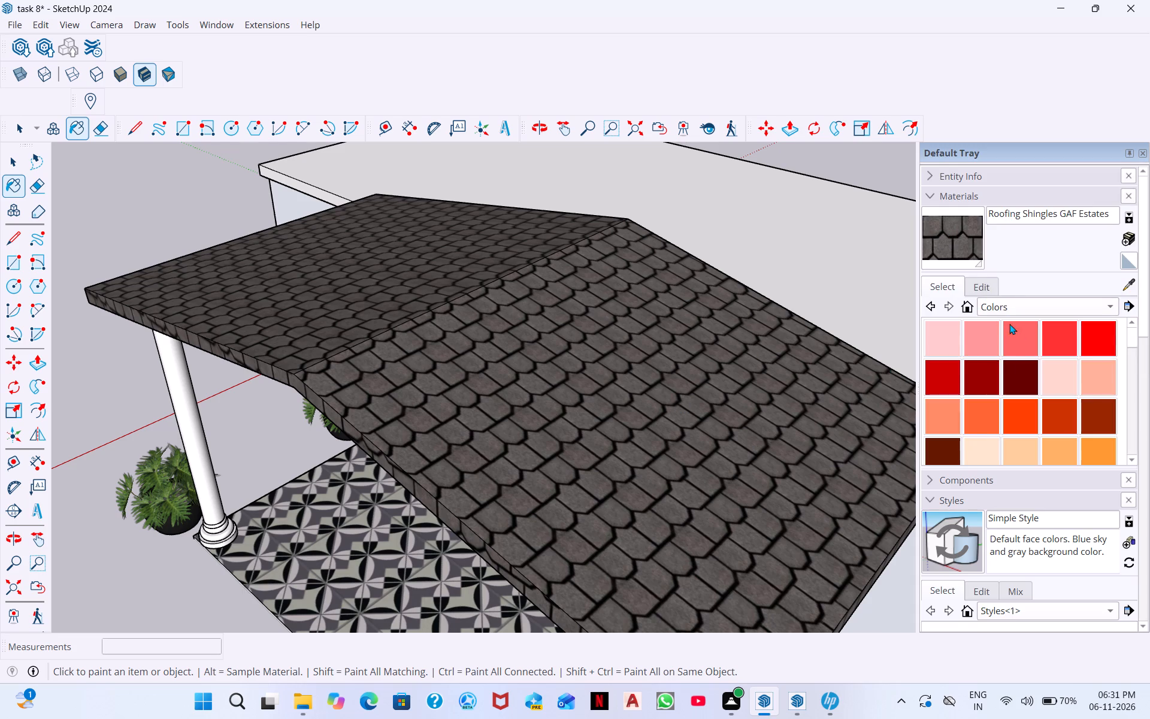
{"action": "scroll", "coordinate": [980, 423], "scroll_direction": "down", "scroll_amount": 3}
{"action": "scroll", "coordinate": [1027, 390], "scroll_direction": "down", "scroll_amount": 10}
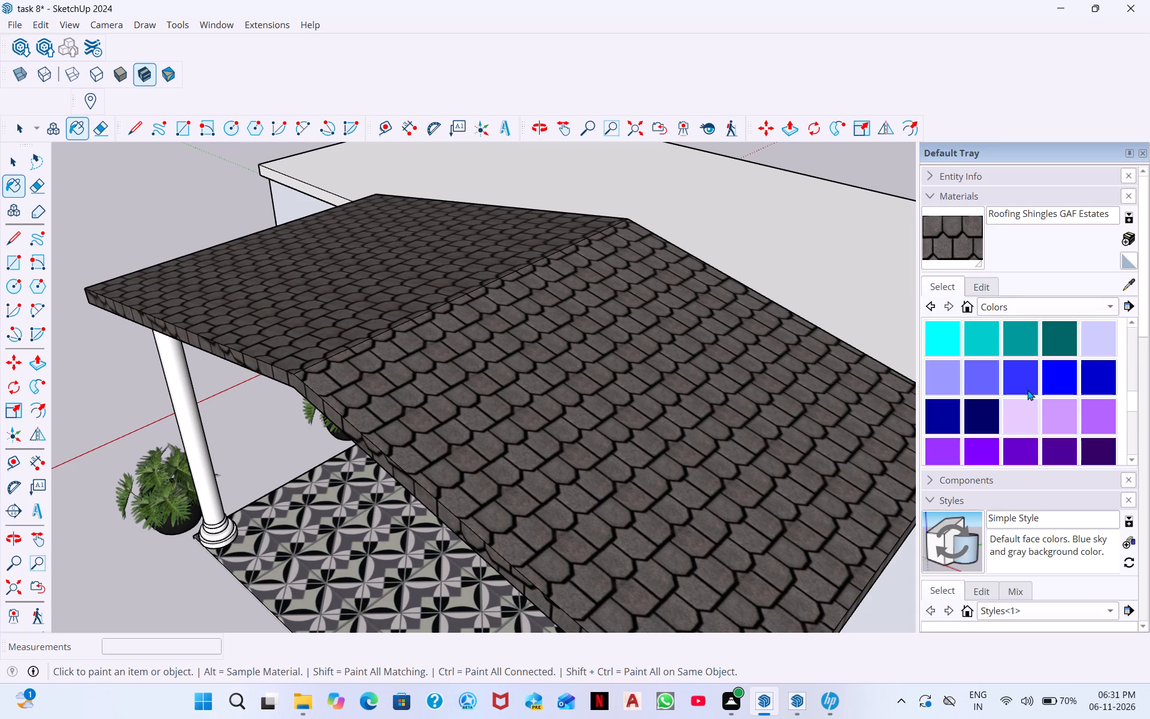
{"action": "scroll", "coordinate": [1027, 389], "scroll_direction": "down", "scroll_amount": 7}
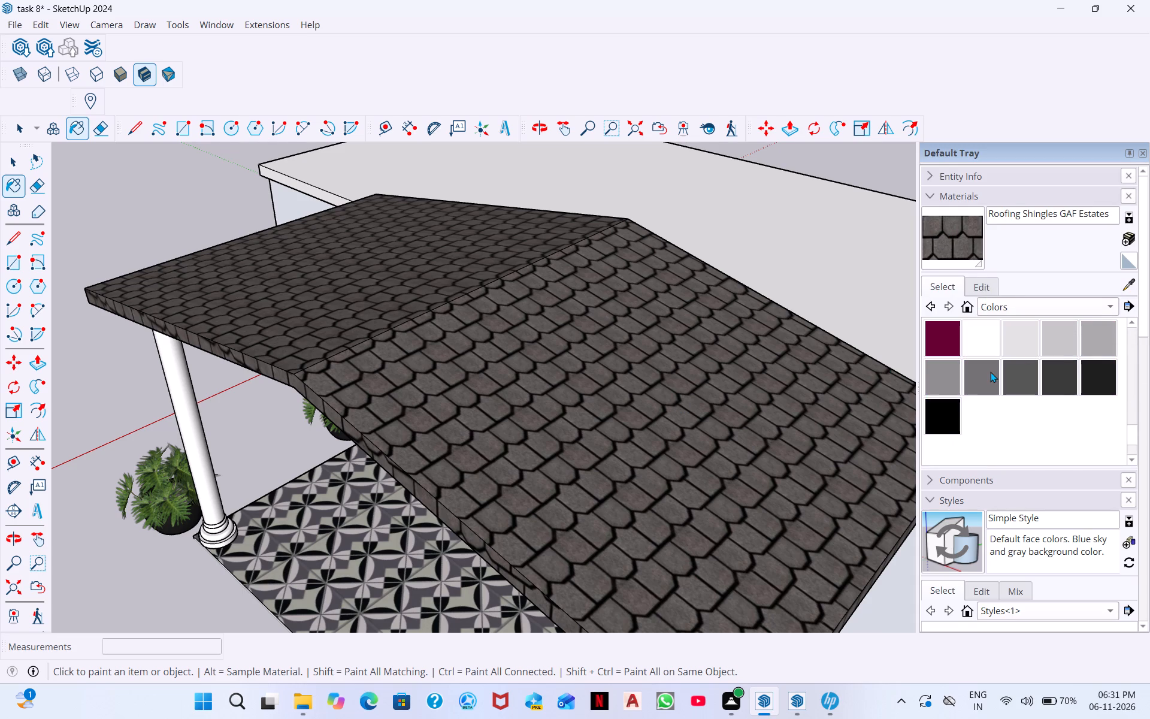
{"action": "scroll", "coordinate": [990, 371], "scroll_direction": "up", "scroll_amount": 4}
{"action": "scroll", "coordinate": [1019, 383], "scroll_direction": "down", "scroll_amount": 1}
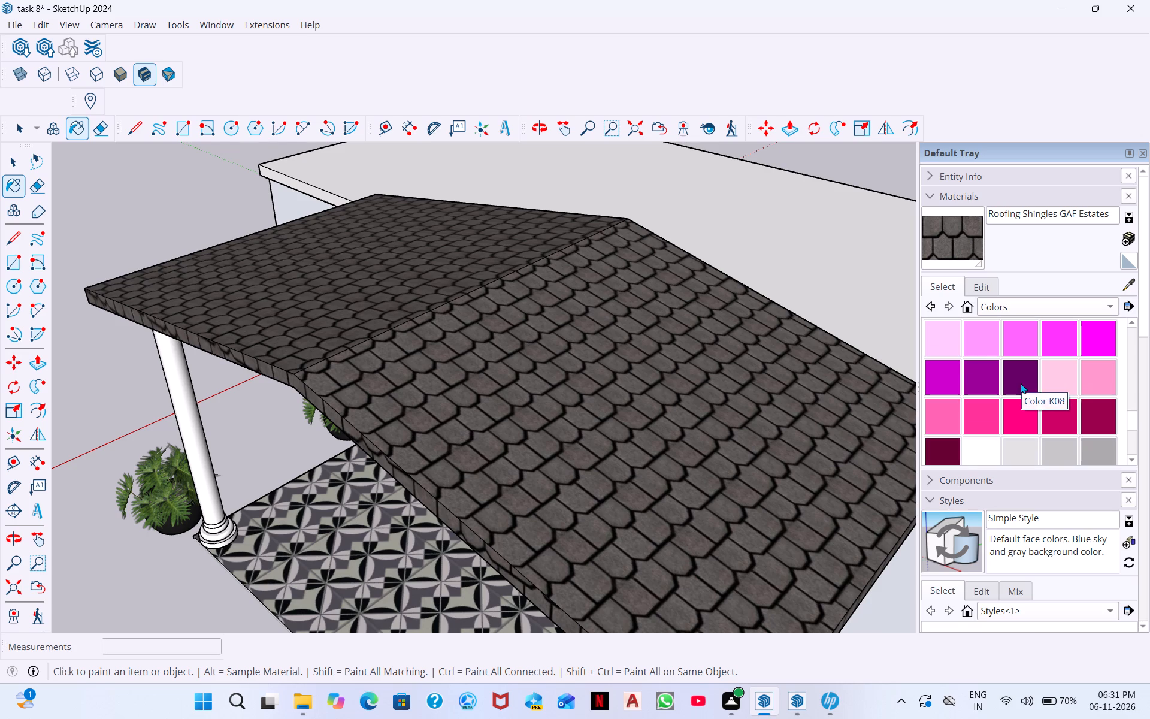
{"action": "scroll", "coordinate": [1020, 383], "scroll_direction": "up", "scroll_amount": 2}
{"action": "scroll", "coordinate": [1020, 383], "scroll_direction": "down", "scroll_amount": 2}
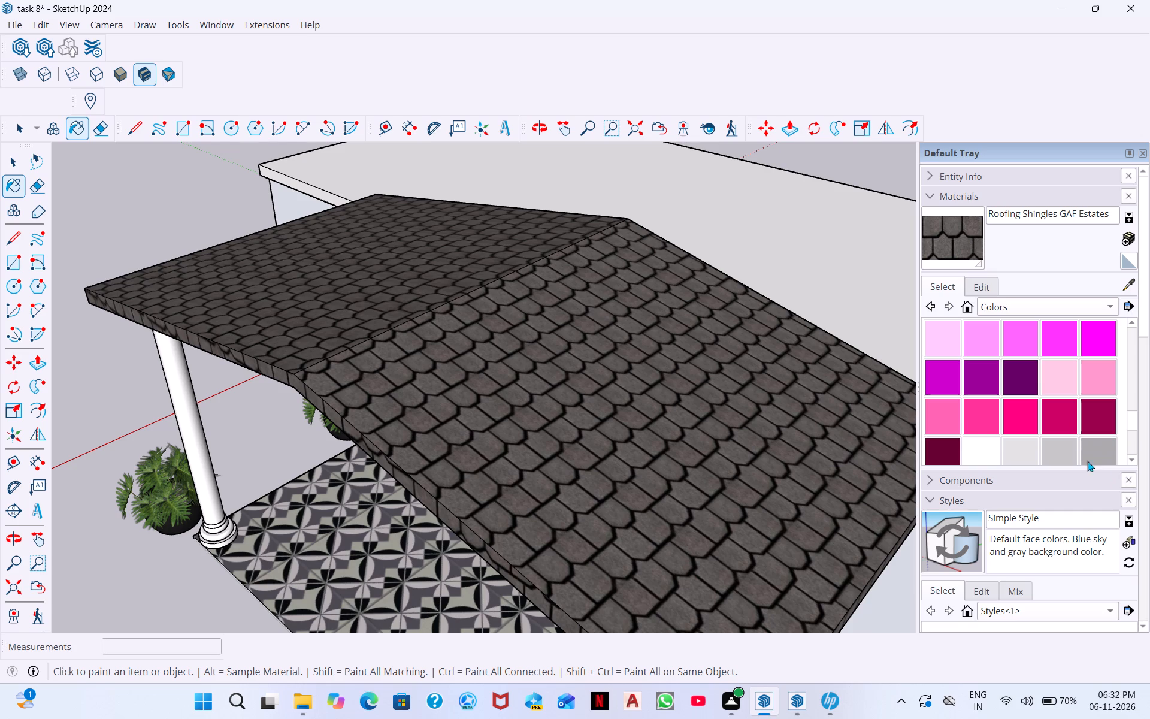
{"action": "scroll", "coordinate": [969, 373], "scroll_direction": "down", "scroll_amount": 2}
{"action": "scroll", "coordinate": [1019, 383], "scroll_direction": "up", "scroll_amount": 4}
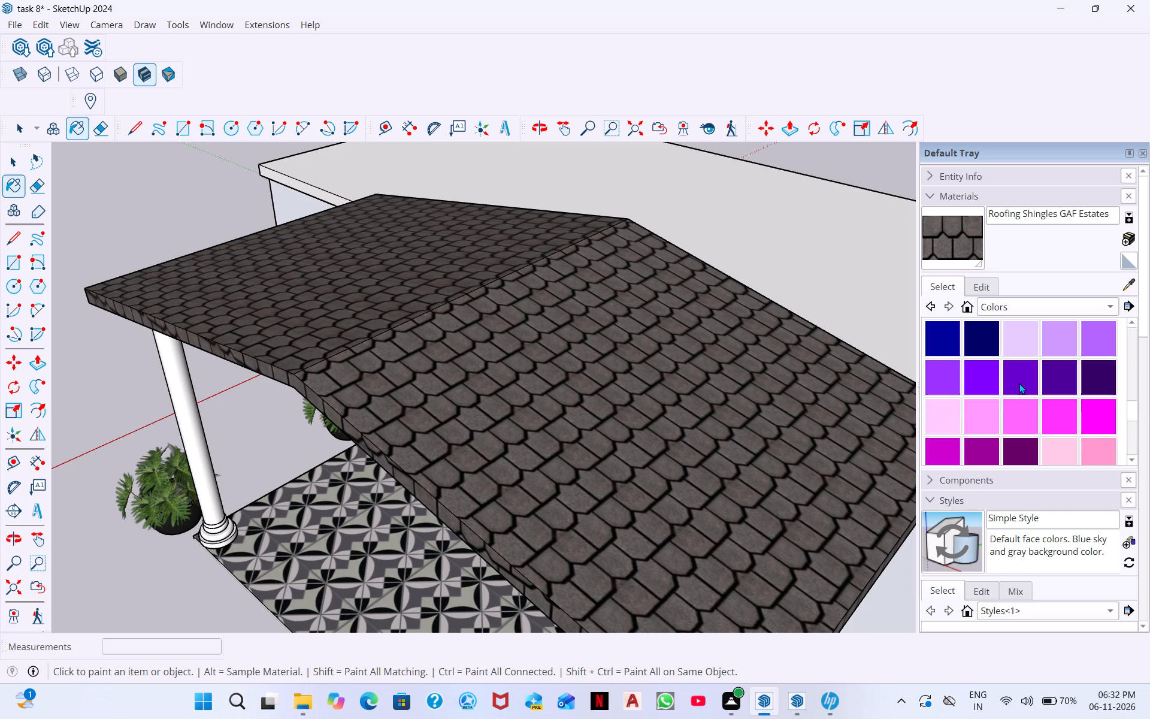
{"action": "scroll", "coordinate": [1019, 383], "scroll_direction": "up", "scroll_amount": 12}
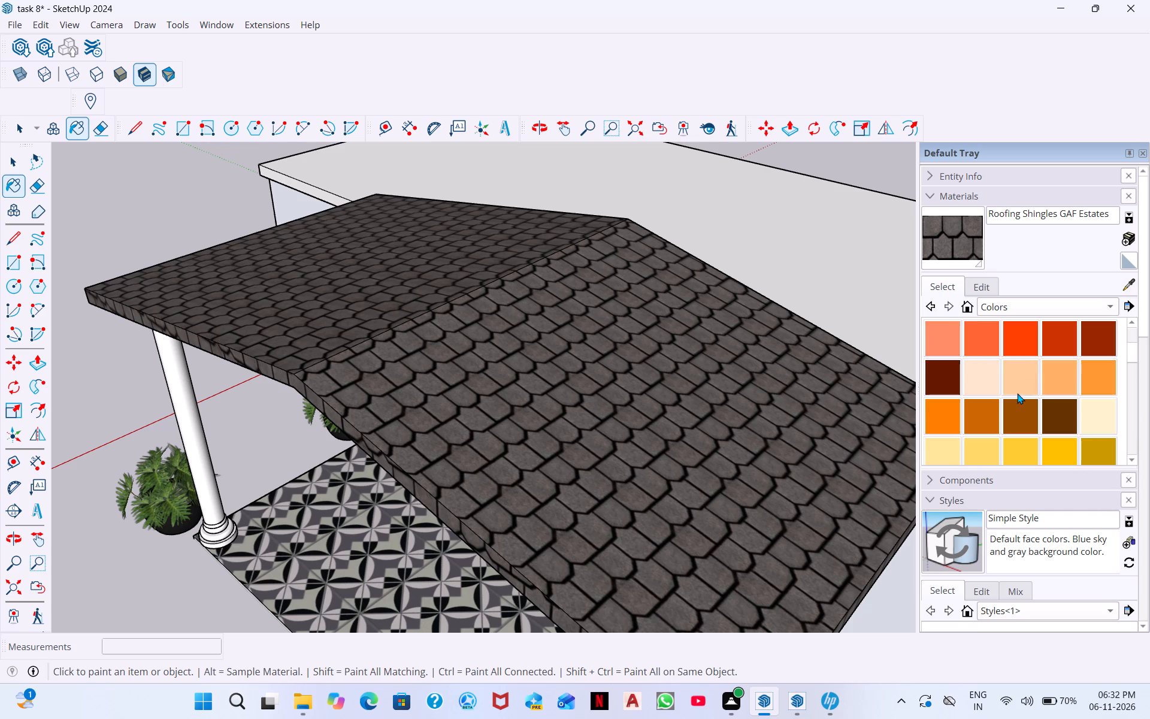
{"action": "scroll", "coordinate": [1017, 393], "scroll_direction": "up", "scroll_amount": 15}
{"action": "scroll", "coordinate": [1017, 393], "scroll_direction": "down", "scroll_amount": 9}
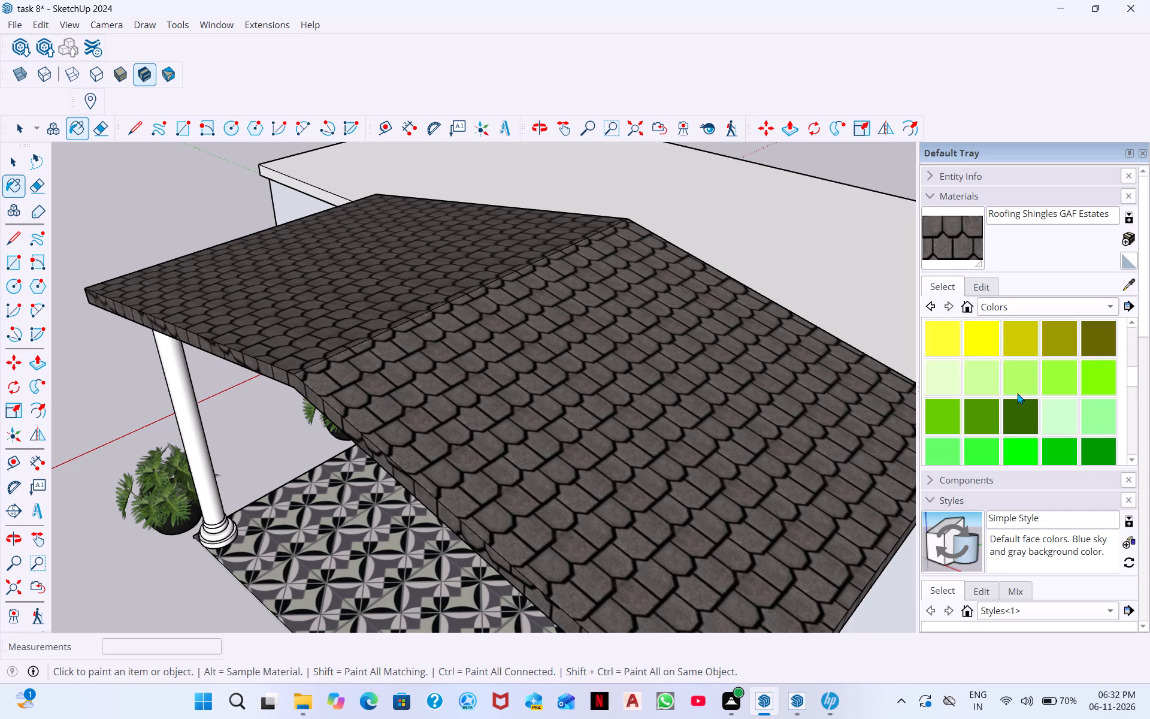
{"action": "left_click", "coordinate": [1107, 309]}
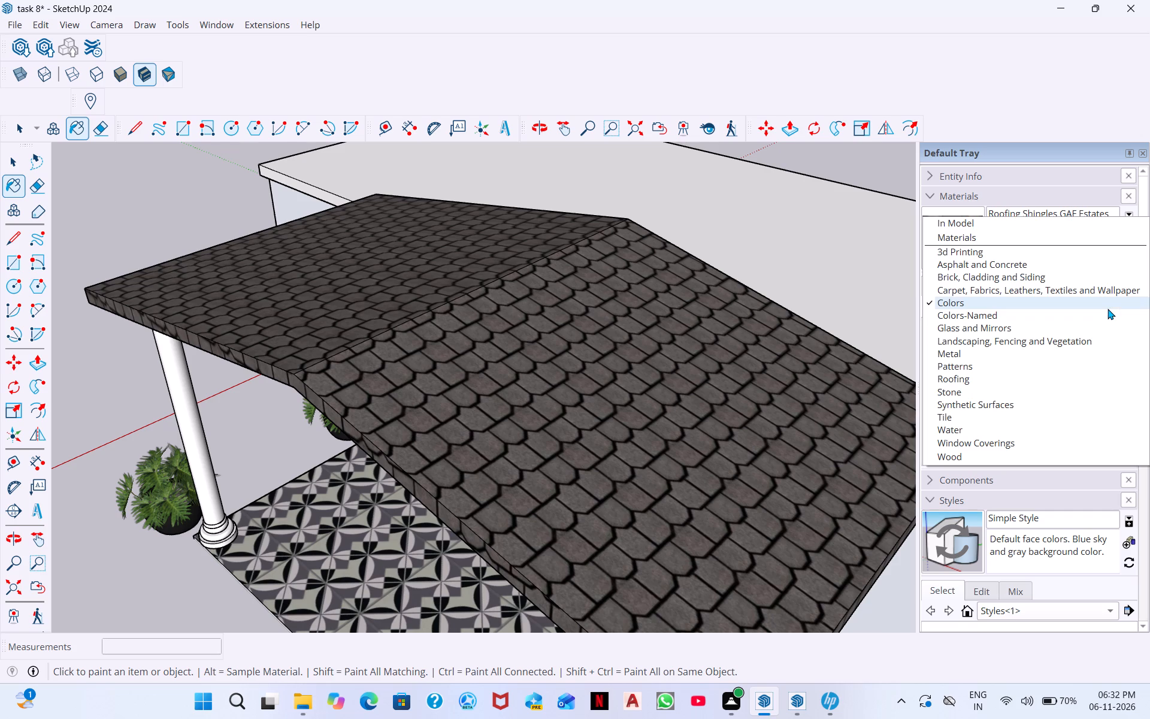
{"action": "left_click", "coordinate": [1001, 305]}
{"action": "scroll", "coordinate": [989, 386], "scroll_direction": "down", "scroll_amount": 14}
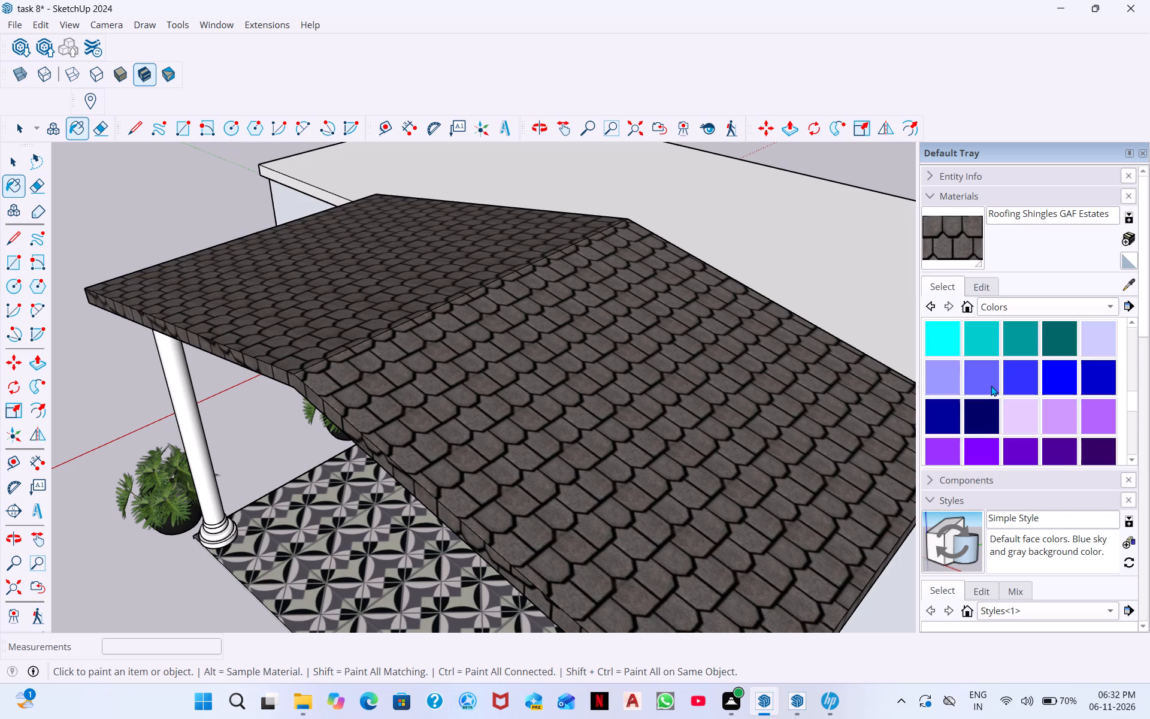
{"action": "scroll", "coordinate": [991, 385], "scroll_direction": "down", "scroll_amount": 6}
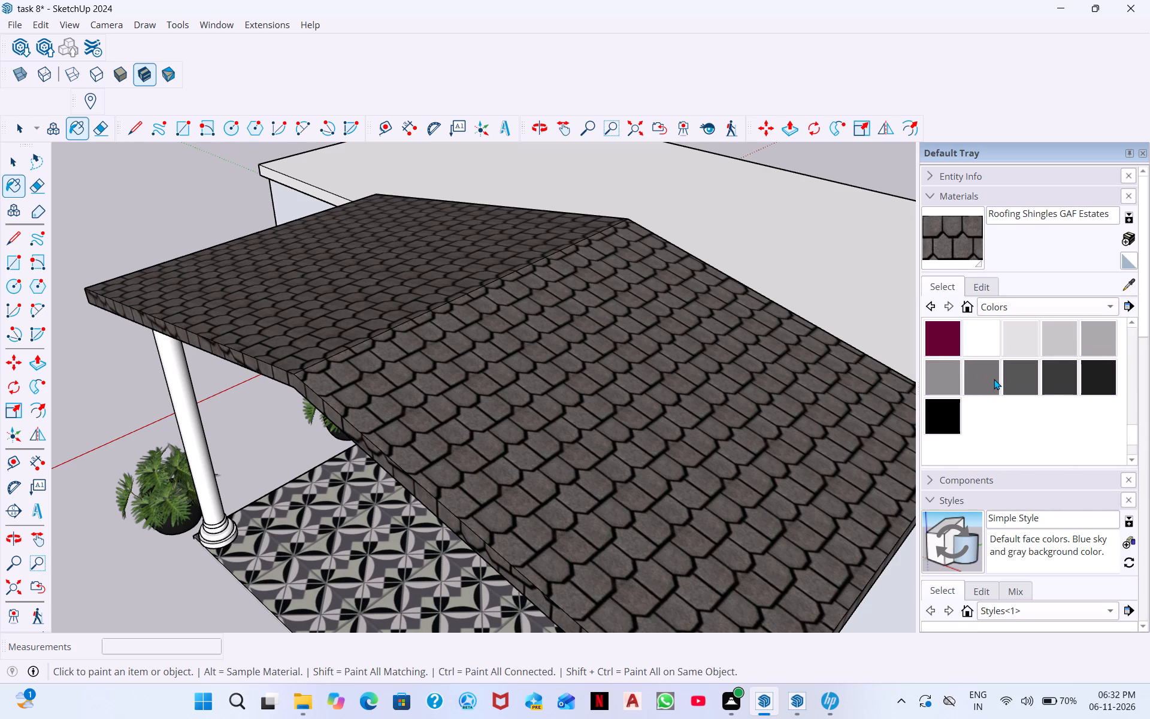
Paint the top of the house's flat main roof with Color M05, keeping the shingles on the porch roof.
{"action": "left_click", "coordinate": [994, 379]}
{"action": "left_click", "coordinate": [717, 456]}
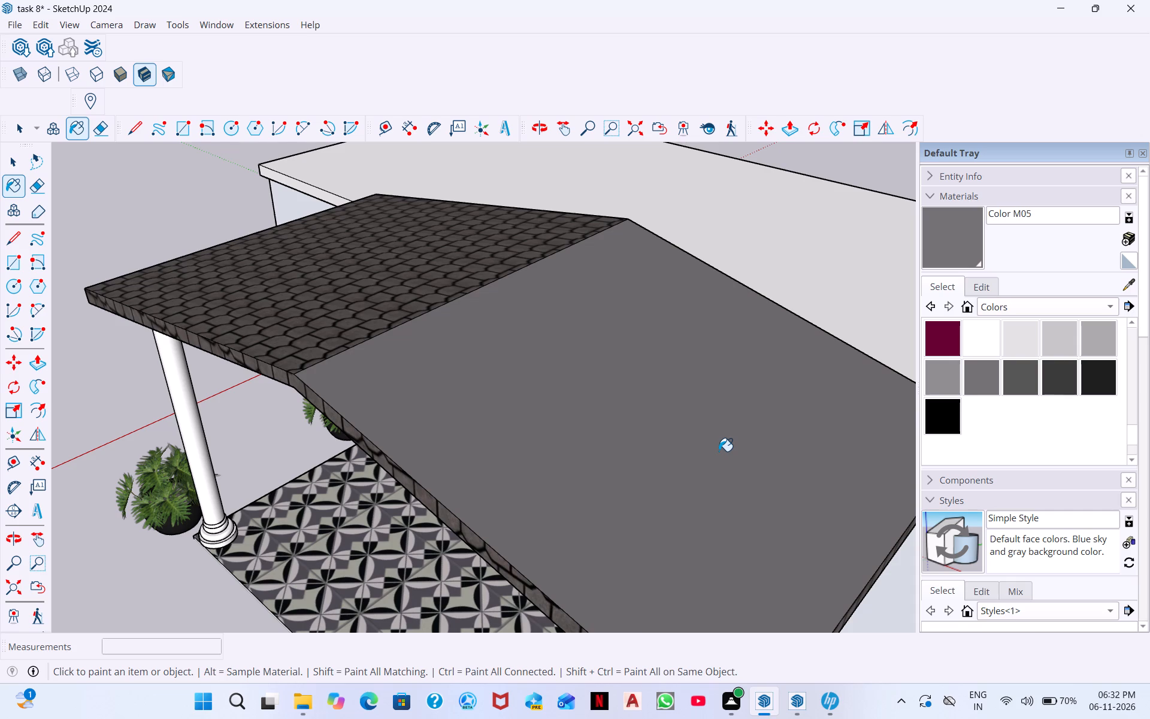
{"action": "key", "text": "ctrl+z"}
{"action": "left_click", "coordinate": [849, 281]}
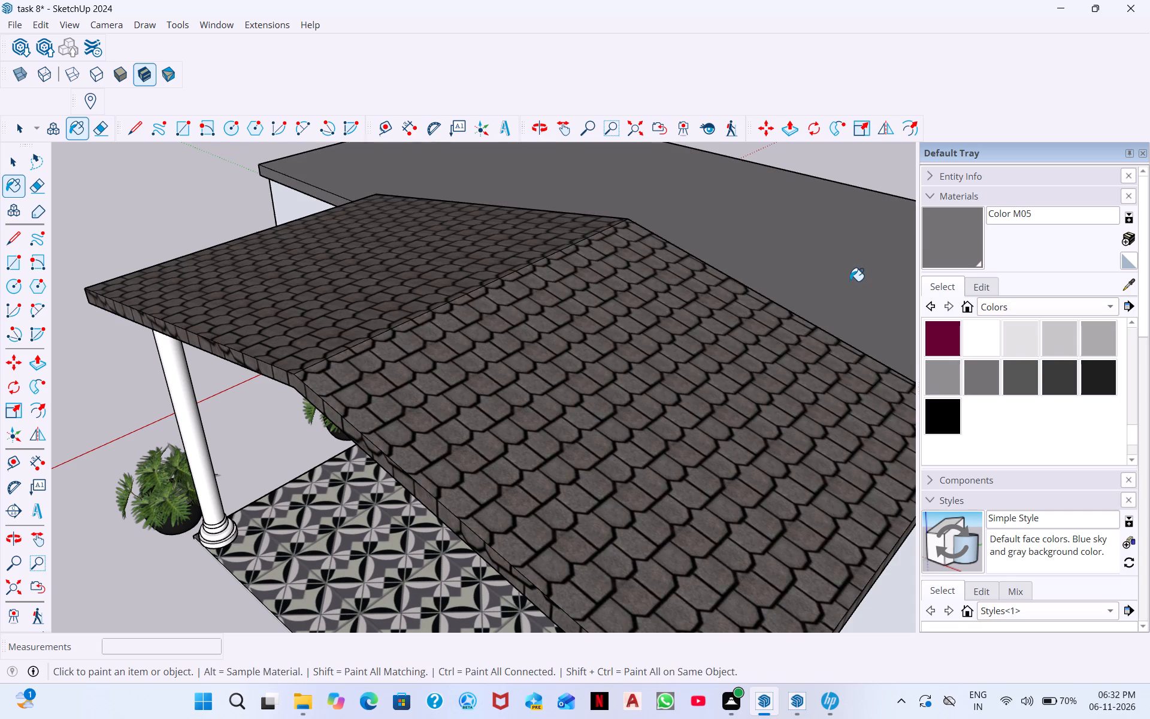
Paint the front gable face and both sloping undersides of the porch roof with Color M05.
{"action": "scroll", "coordinate": [850, 281], "scroll_direction": "down", "scroll_amount": 1}
{"action": "middle_click_drag", "start_coordinate": [848, 286], "coordinate": [704, 220]}
{"action": "middle_click_drag", "start_coordinate": [824, 337], "coordinate": [760, 252]}
{"action": "scroll", "coordinate": [760, 252], "scroll_direction": "down", "scroll_amount": 9}
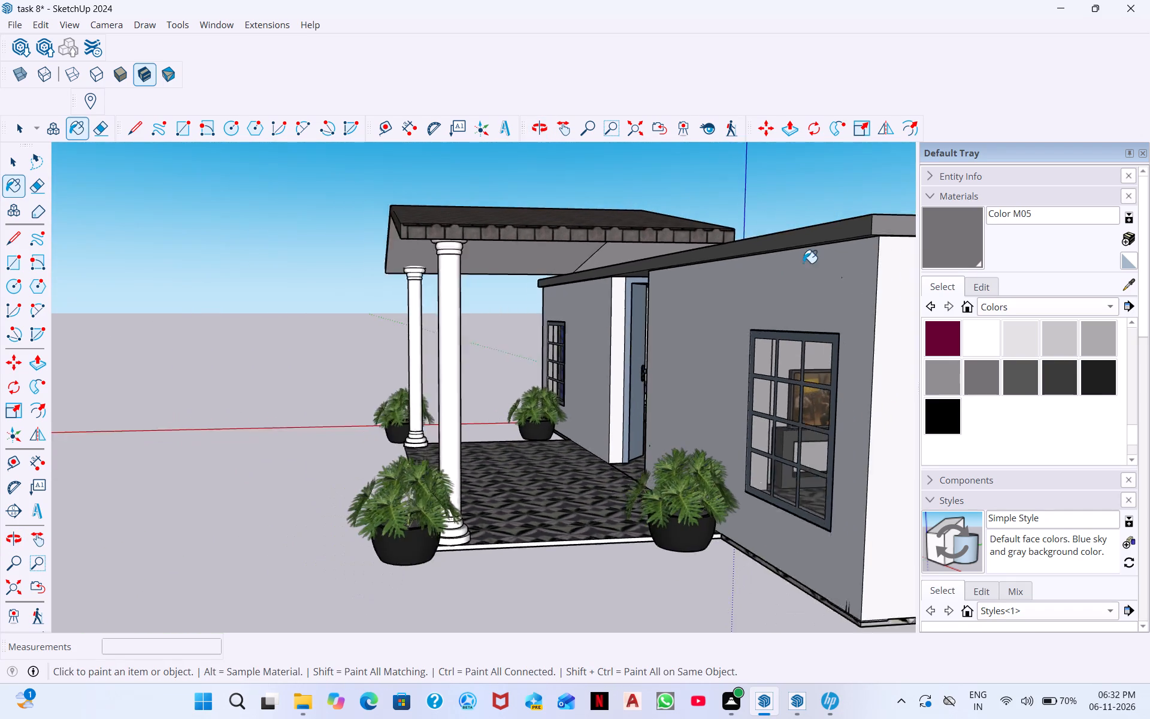
{"action": "middle_click_drag", "start_coordinate": [840, 253], "coordinate": [1033, 271]}
{"action": "middle_click_drag", "start_coordinate": [683, 310], "coordinate": [888, 308]}
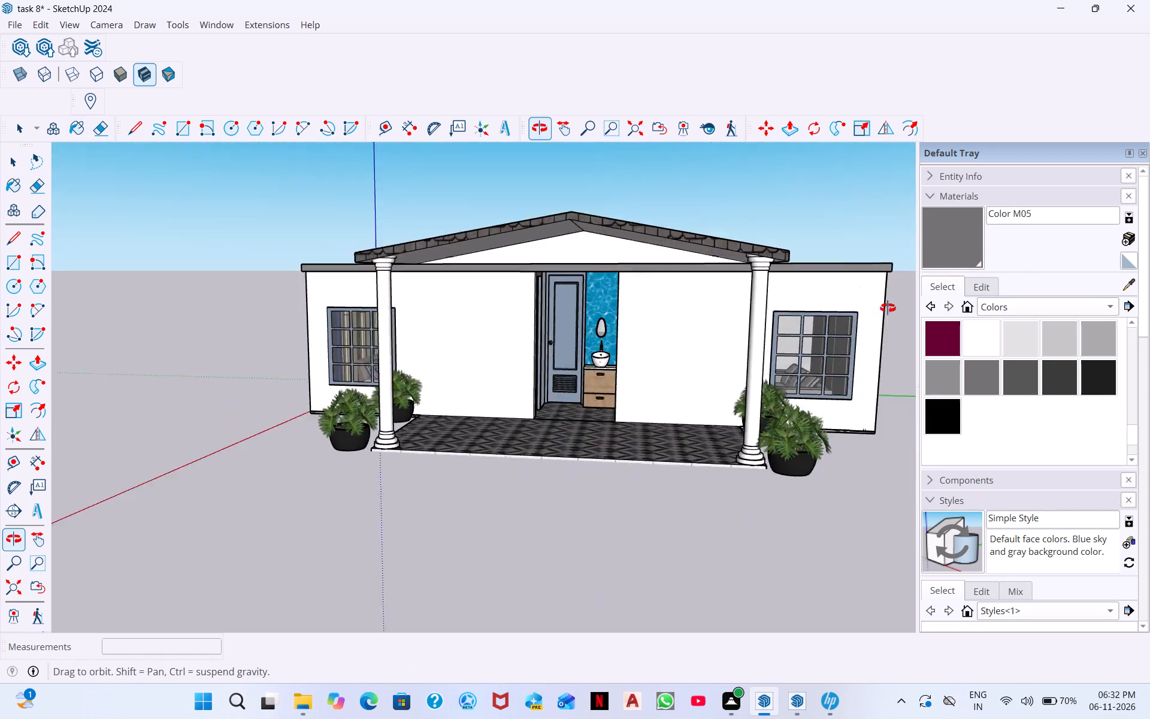
{"action": "middle_click_drag", "start_coordinate": [888, 308], "coordinate": [514, 294]}
{"action": "middle_click_drag", "start_coordinate": [467, 301], "coordinate": [712, 269]}
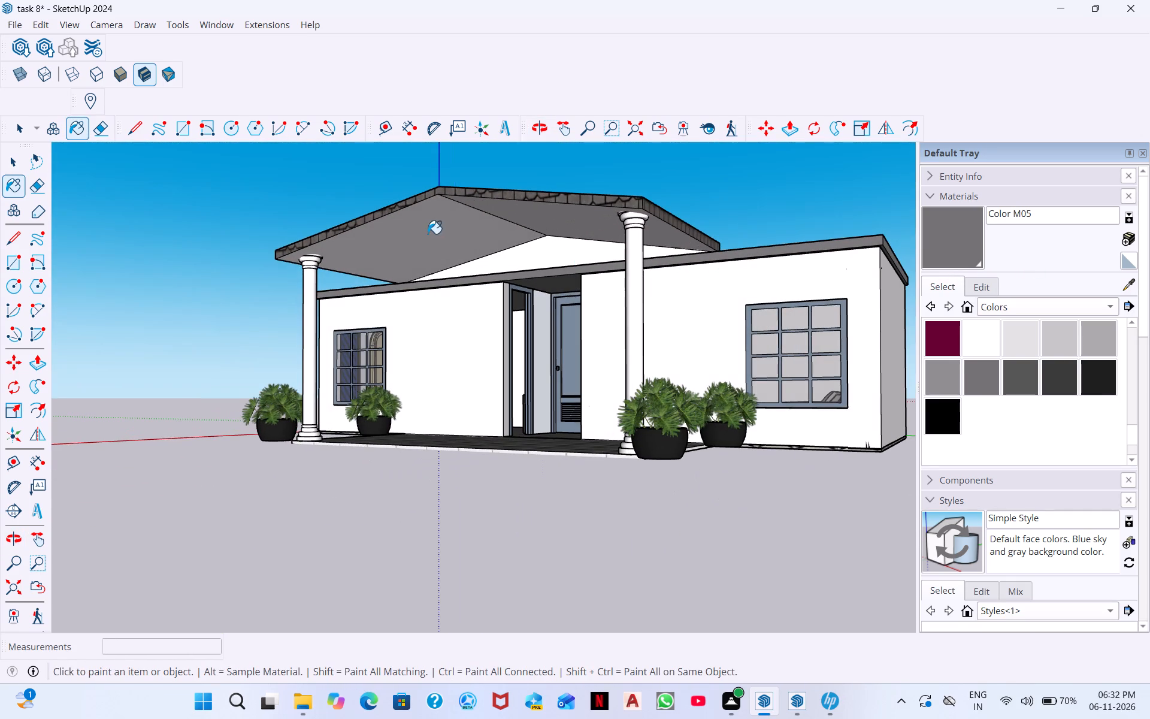
{"action": "left_click", "coordinate": [545, 249]}
{"action": "left_click", "coordinate": [475, 238]}
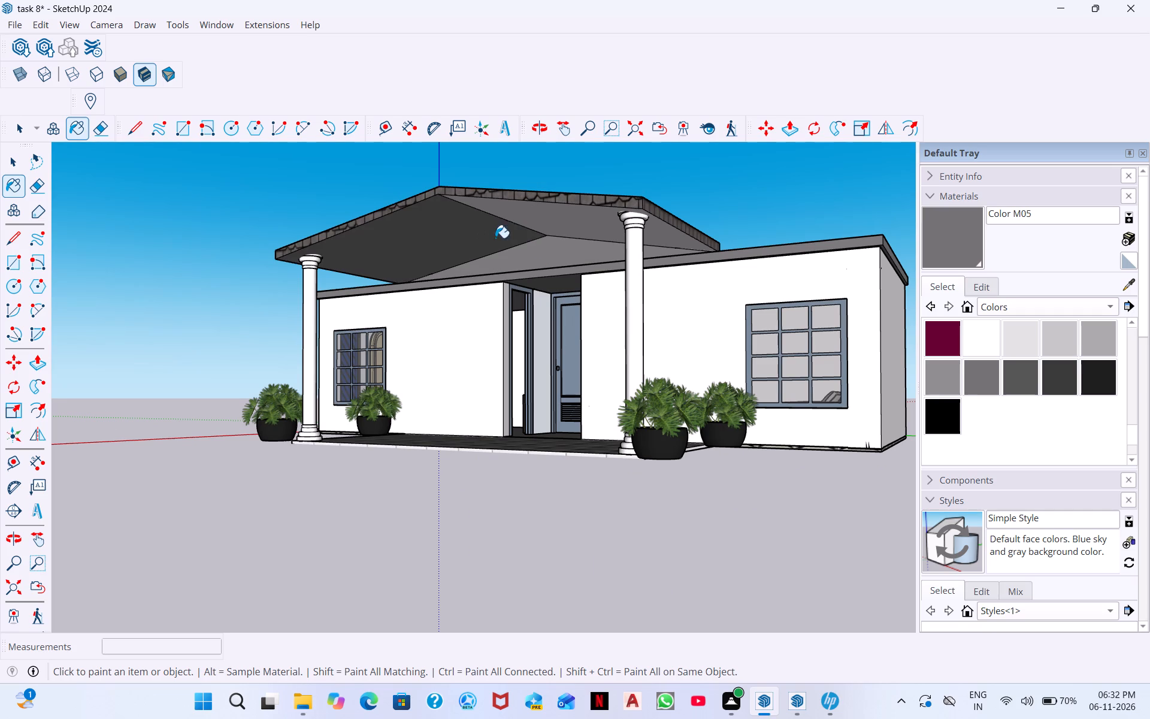
{"action": "left_click", "coordinate": [555, 220]}
Examine the painted main roof and porch from above and from both front sides.
{"action": "scroll", "coordinate": [572, 222], "scroll_direction": "down", "scroll_amount": 4}
{"action": "middle_click_drag", "start_coordinate": [568, 287], "coordinate": [659, 552]}
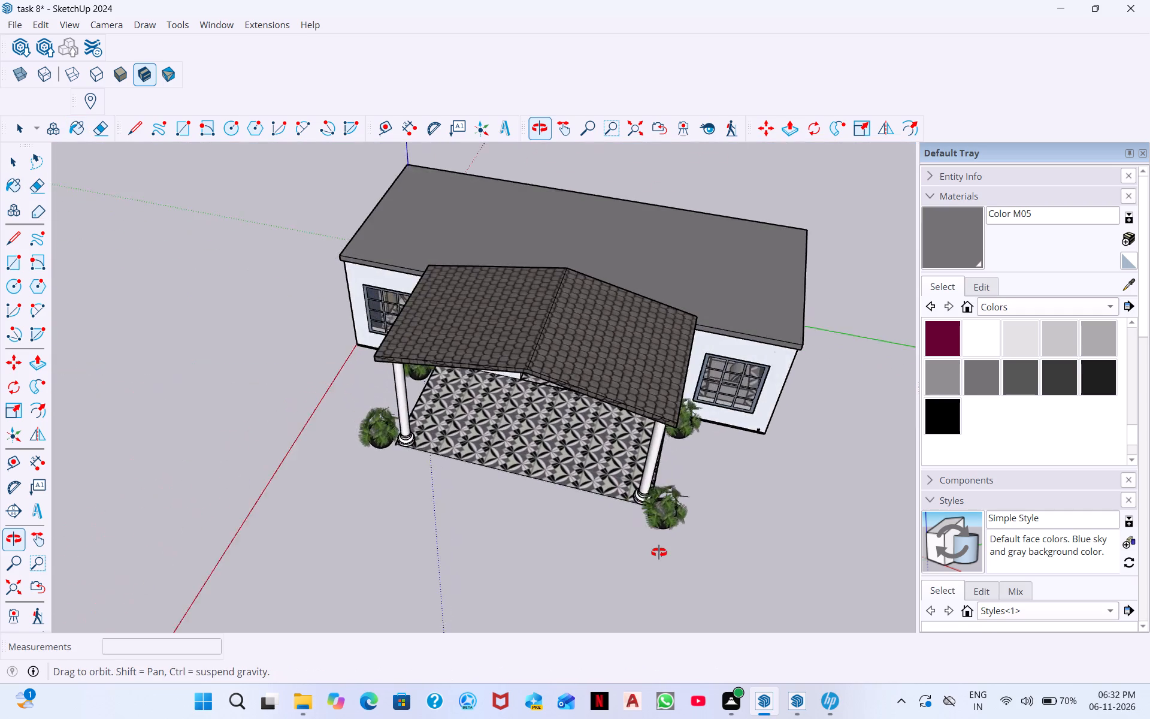
{"action": "middle_click_drag", "start_coordinate": [659, 552], "coordinate": [659, 547]}
{"action": "middle_click_drag", "start_coordinate": [463, 418], "coordinate": [720, 324]}
{"action": "scroll", "coordinate": [638, 286], "scroll_direction": "down", "scroll_amount": 1}
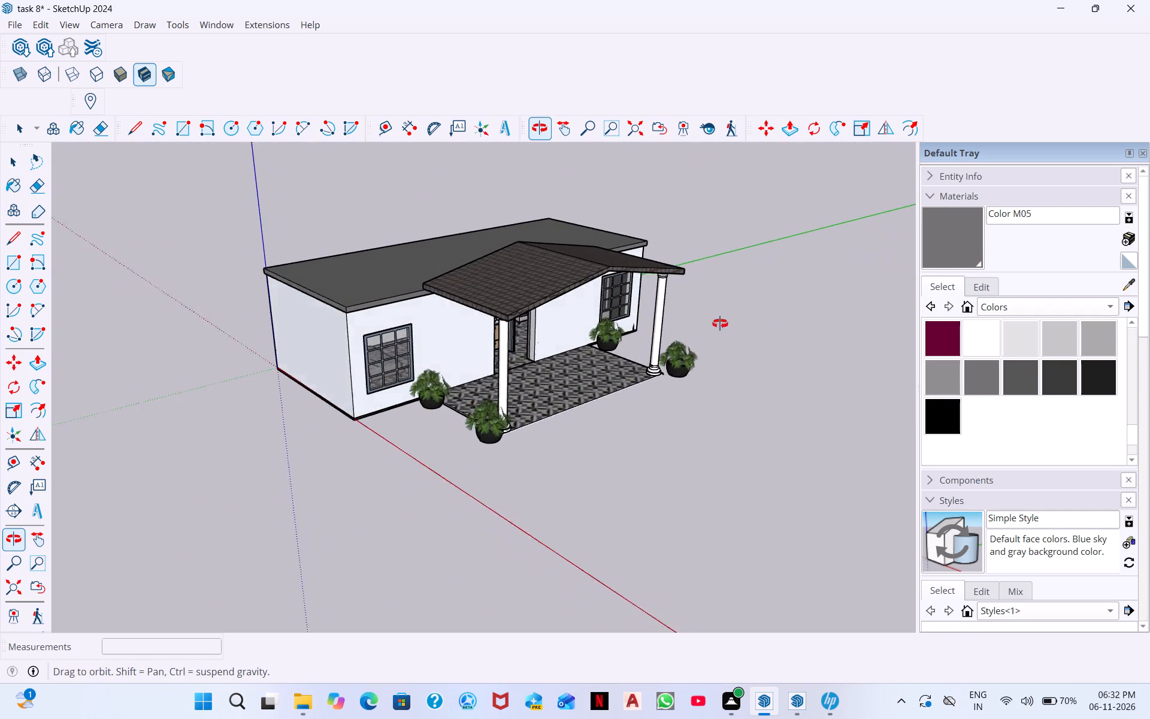
{"action": "middle_click_drag", "start_coordinate": [720, 324], "coordinate": [698, 330]}
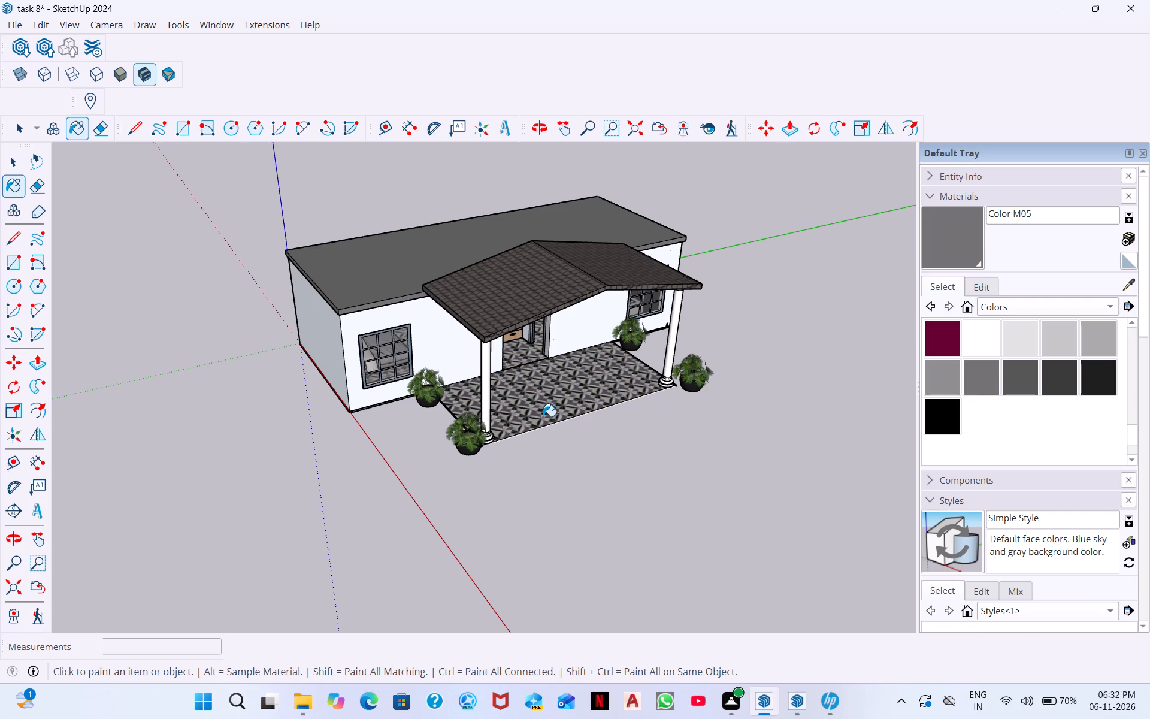
{"action": "middle_click_drag", "start_coordinate": [647, 351], "coordinate": [302, 305]}
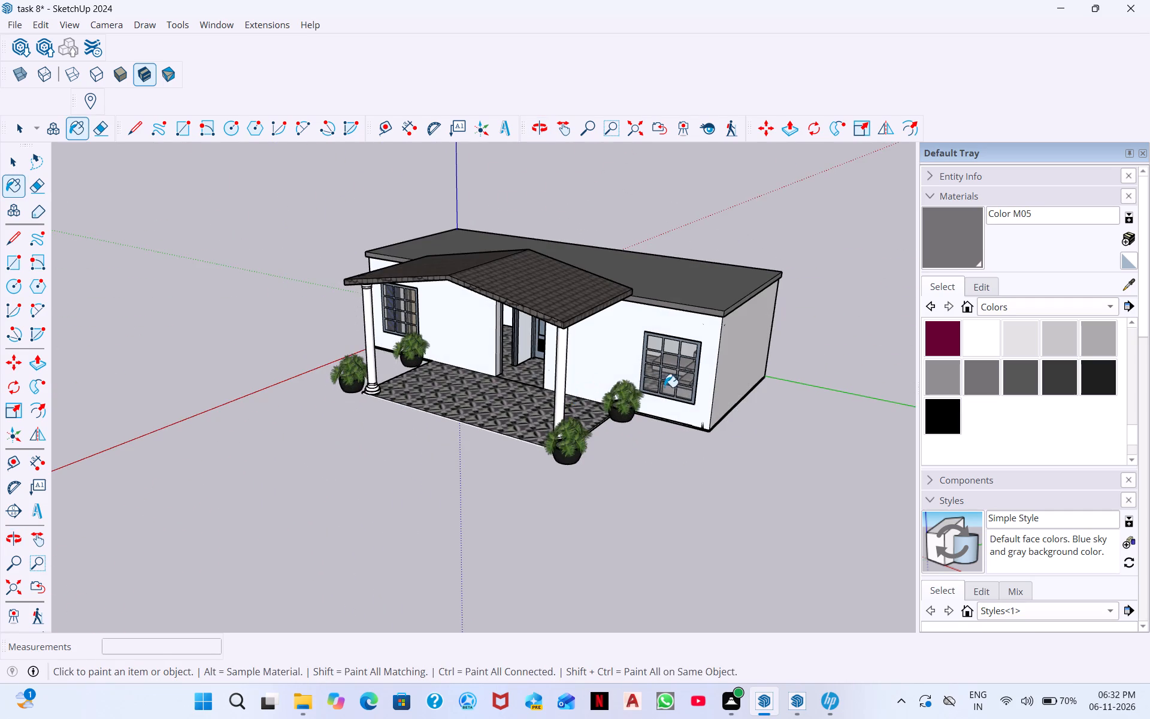
{"action": "middle_click_drag", "start_coordinate": [669, 383], "coordinate": [625, 333]}
Inspect the floor-slab edge at the base of the house's front corner, below the window near the porch.
{"action": "scroll", "coordinate": [686, 431], "scroll_direction": "up", "scroll_amount": 17}
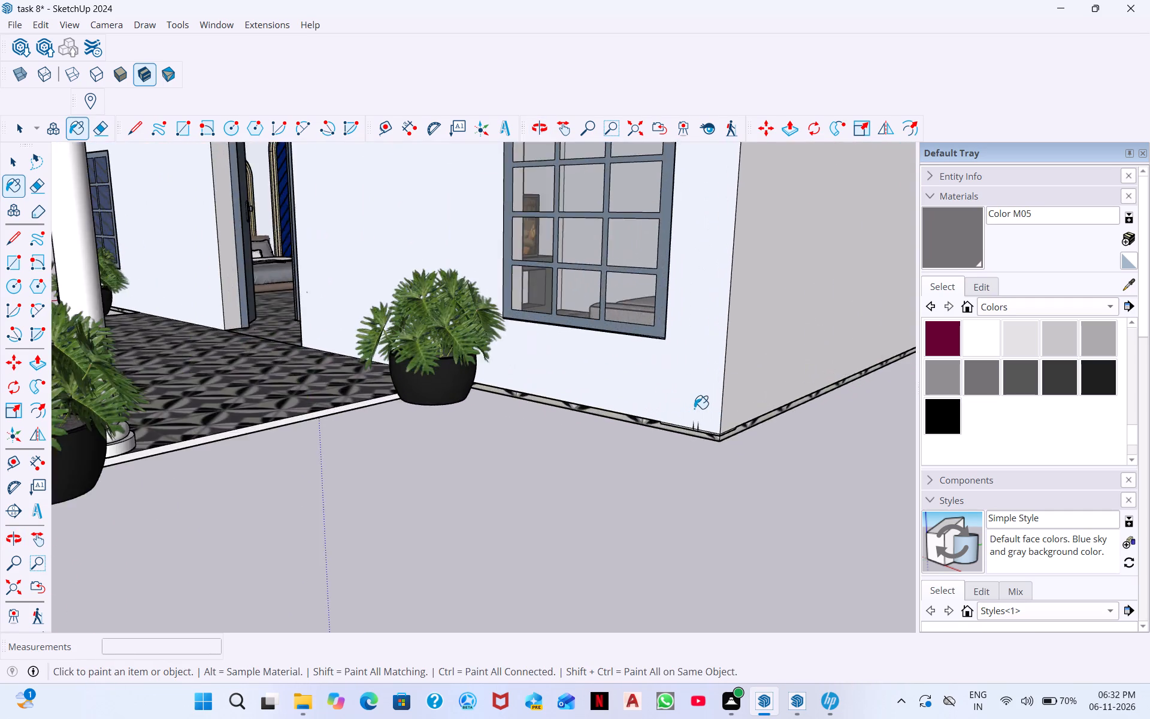
{"action": "scroll", "coordinate": [694, 409], "scroll_direction": "up", "scroll_amount": 17}
{"action": "scroll", "coordinate": [800, 658], "scroll_direction": "up", "scroll_amount": 2}
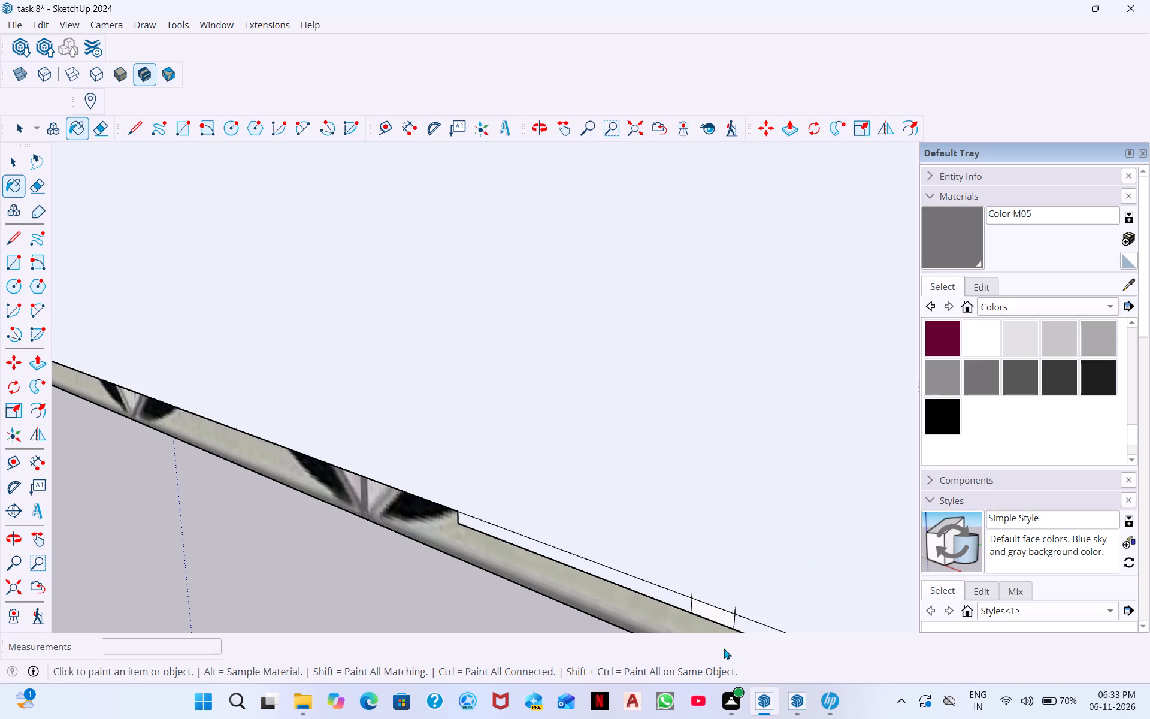
{"action": "scroll", "coordinate": [724, 648], "scroll_direction": "up", "scroll_amount": 7}
{"action": "scroll", "coordinate": [663, 565], "scroll_direction": "down", "scroll_amount": 7}
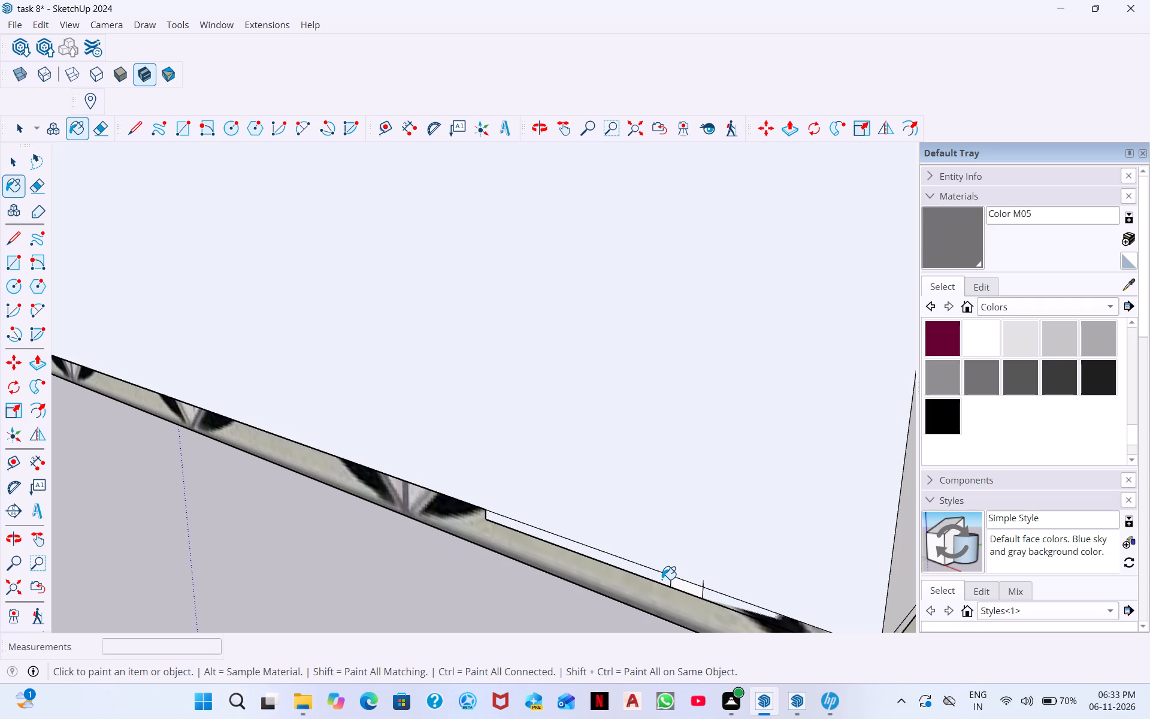
{"action": "scroll", "coordinate": [433, 573], "scroll_direction": "down", "scroll_amount": 8}
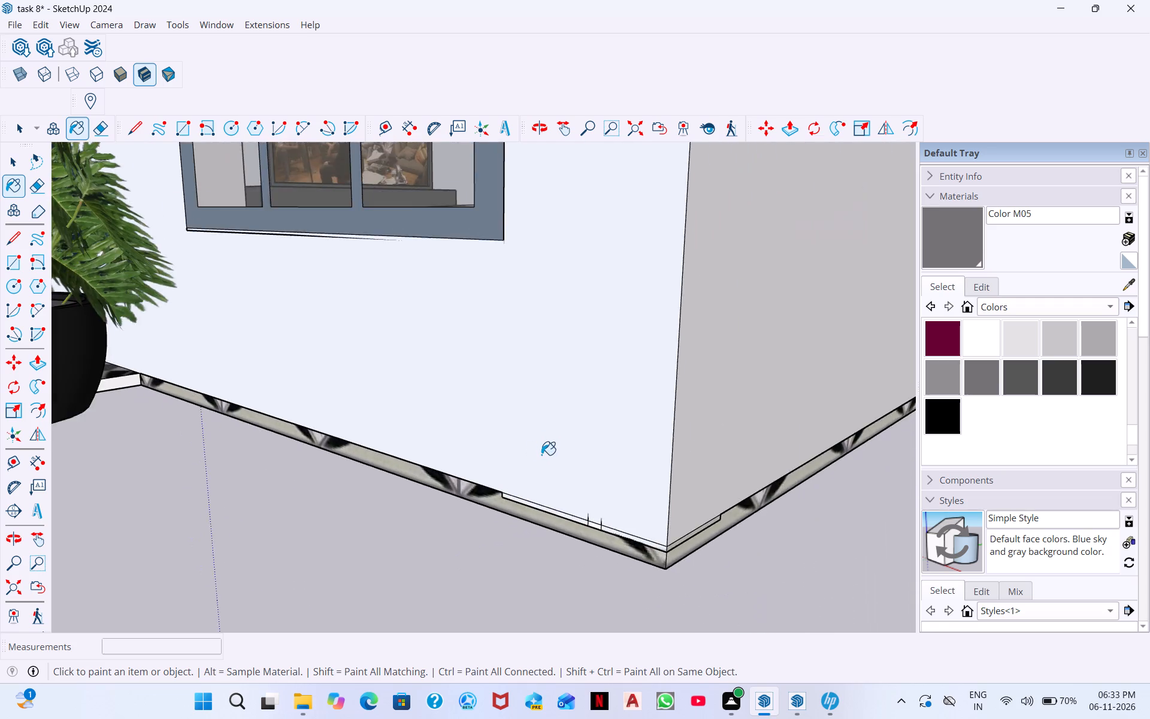
{"action": "scroll", "coordinate": [541, 455], "scroll_direction": "down", "scroll_amount": 10}
{"action": "scroll", "coordinate": [579, 520], "scroll_direction": "up", "scroll_amount": 5}
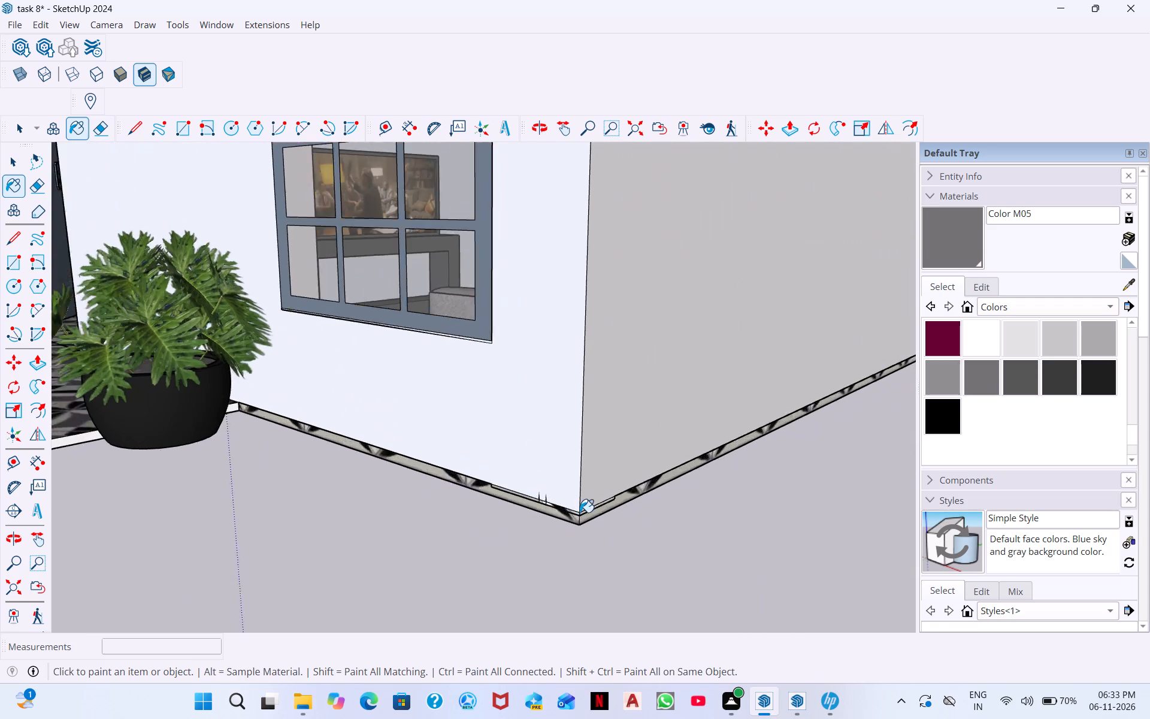
{"action": "scroll", "coordinate": [580, 512], "scroll_direction": "up", "scroll_amount": 1}
{"action": "middle_click_drag", "start_coordinate": [580, 512], "coordinate": [569, 420]}
{"action": "middle_click", "coordinate": [596, 531]}
{"action": "scroll", "coordinate": [596, 531], "scroll_direction": "down", "scroll_amount": 8}
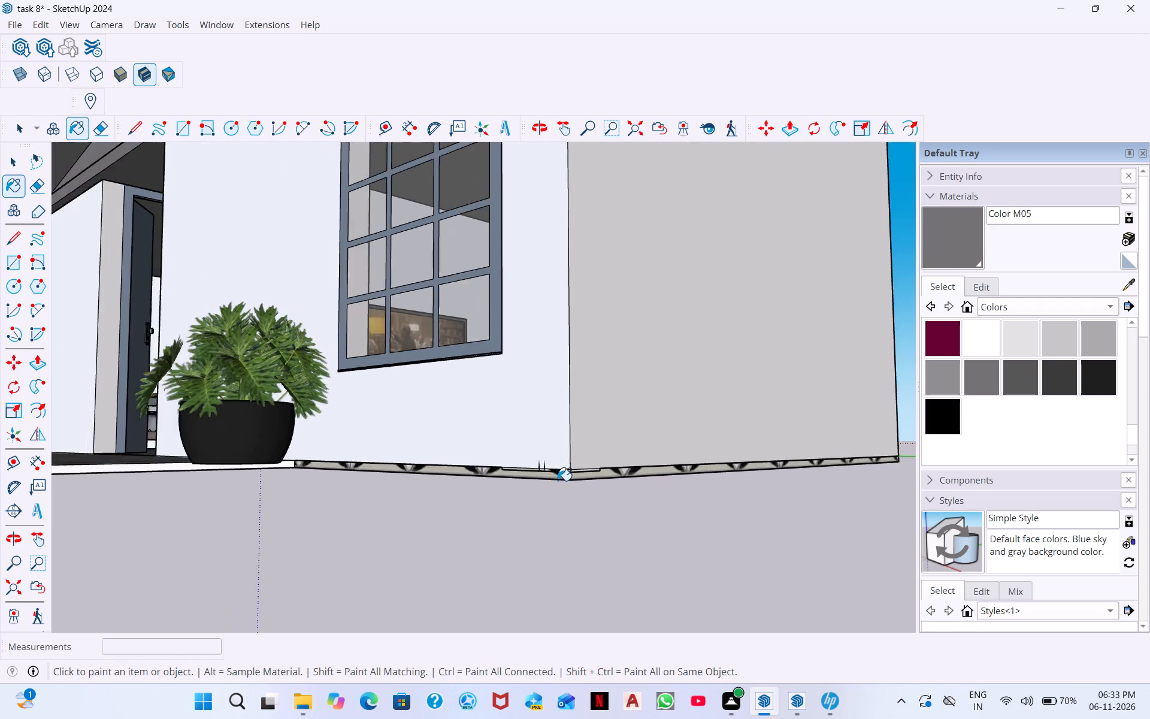
{"action": "scroll", "coordinate": [558, 481], "scroll_direction": "down", "scroll_amount": 20}
{"action": "scroll", "coordinate": [558, 481], "scroll_direction": "down", "scroll_amount": 1}
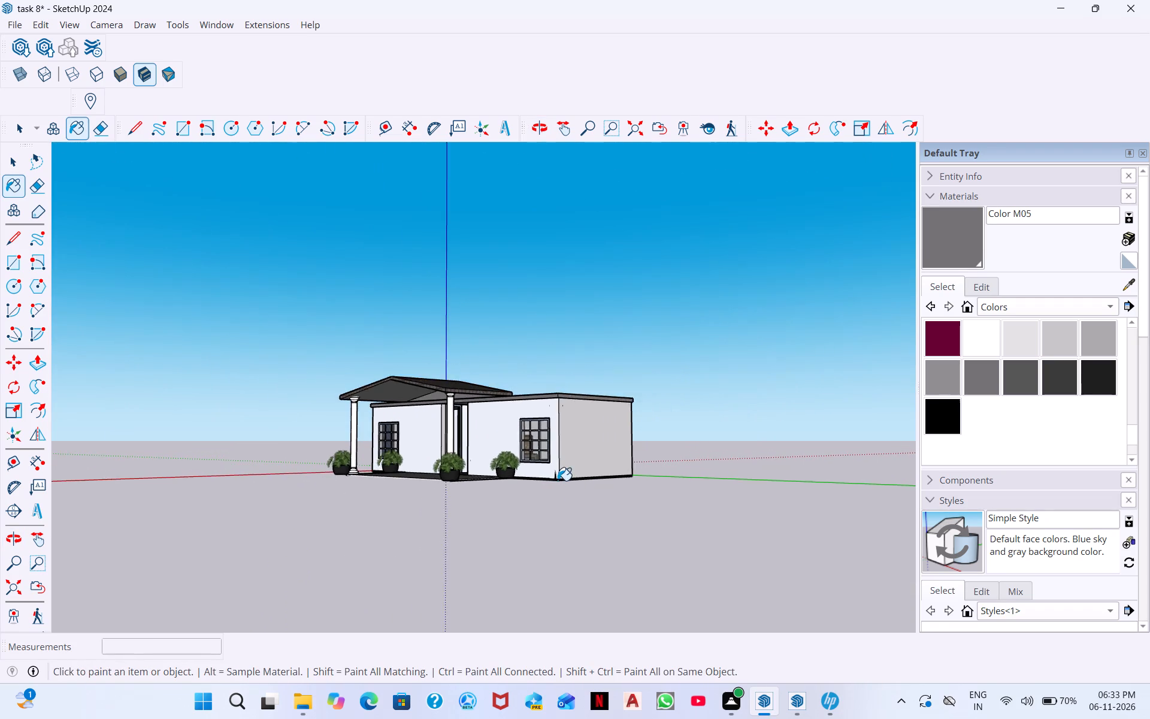
Examine the whole house exterior from its side and rear.
{"action": "scroll", "coordinate": [558, 481], "scroll_direction": "down", "scroll_amount": 1}
{"action": "middle_click_drag", "start_coordinate": [558, 481], "coordinate": [773, 454]}
{"action": "middle_click_drag", "start_coordinate": [453, 510], "coordinate": [559, 573]}
{"action": "middle_click_drag", "start_coordinate": [627, 481], "coordinate": [605, 557]}
{"action": "scroll", "coordinate": [500, 511], "scroll_direction": "down", "scroll_amount": 3}
{"action": "middle_click_drag", "start_coordinate": [498, 514], "coordinate": [510, 548]}
{"action": "scroll", "coordinate": [497, 515], "scroll_direction": "down", "scroll_amount": 1}
{"action": "middle_click_drag", "start_coordinate": [477, 499], "coordinate": [573, 519]}
{"action": "middle_click_drag", "start_coordinate": [353, 527], "coordinate": [650, 464]}
{"action": "middle_click_drag", "start_coordinate": [270, 501], "coordinate": [517, 488]}
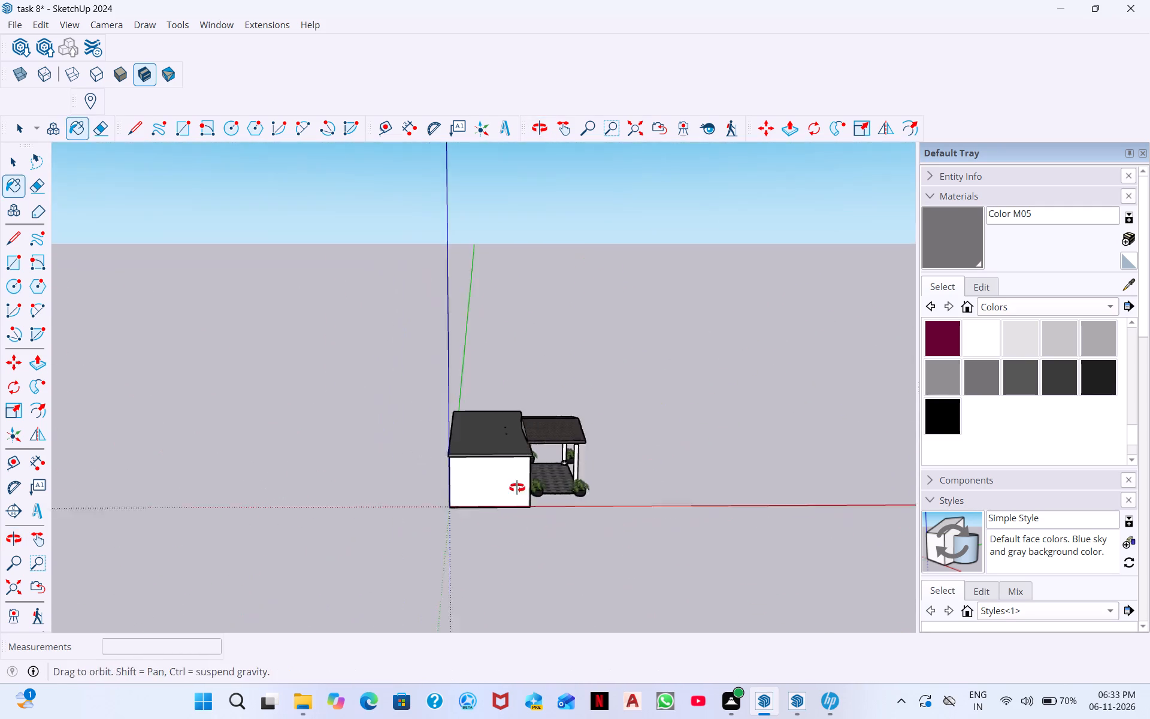
{"action": "middle_click_drag", "start_coordinate": [517, 488], "coordinate": [576, 472]}
{"action": "middle_click_drag", "start_coordinate": [421, 487], "coordinate": [588, 475]}
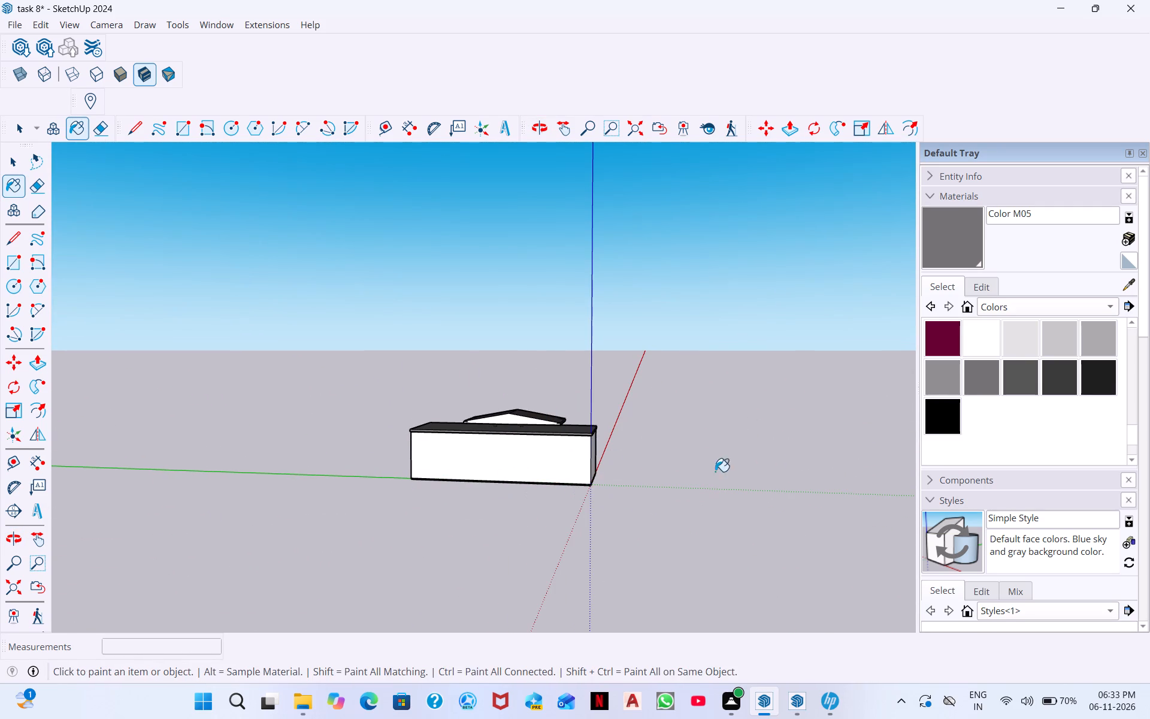
{"action": "key", "text": "space"}
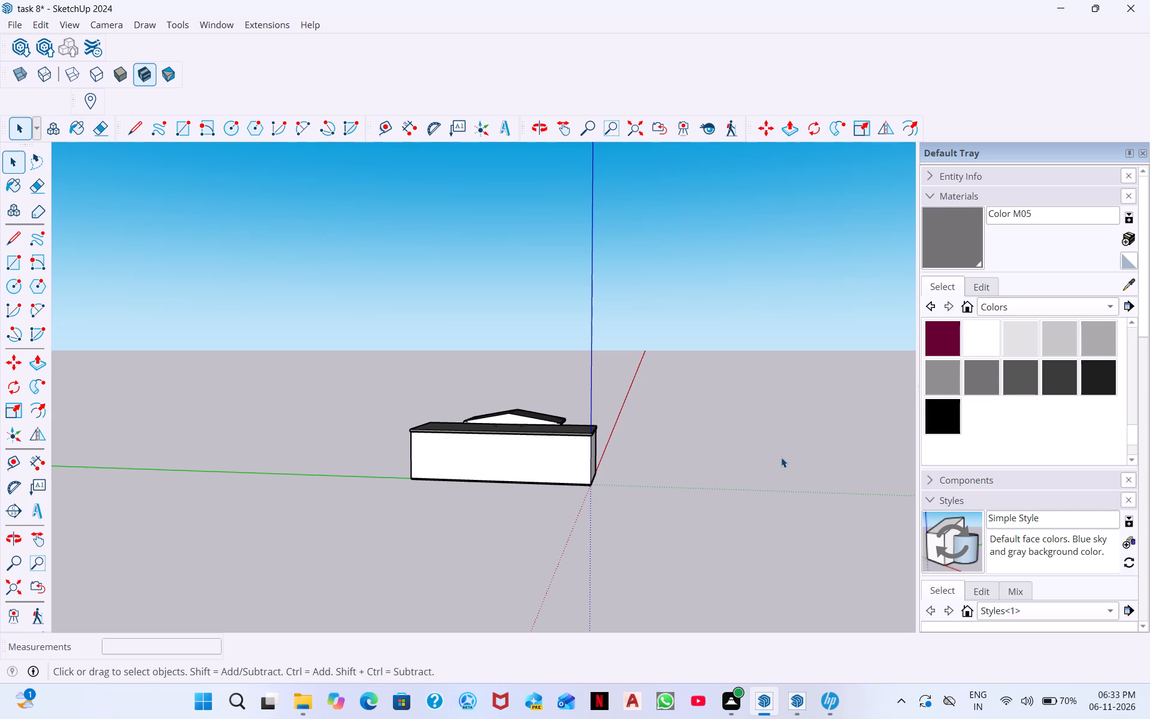
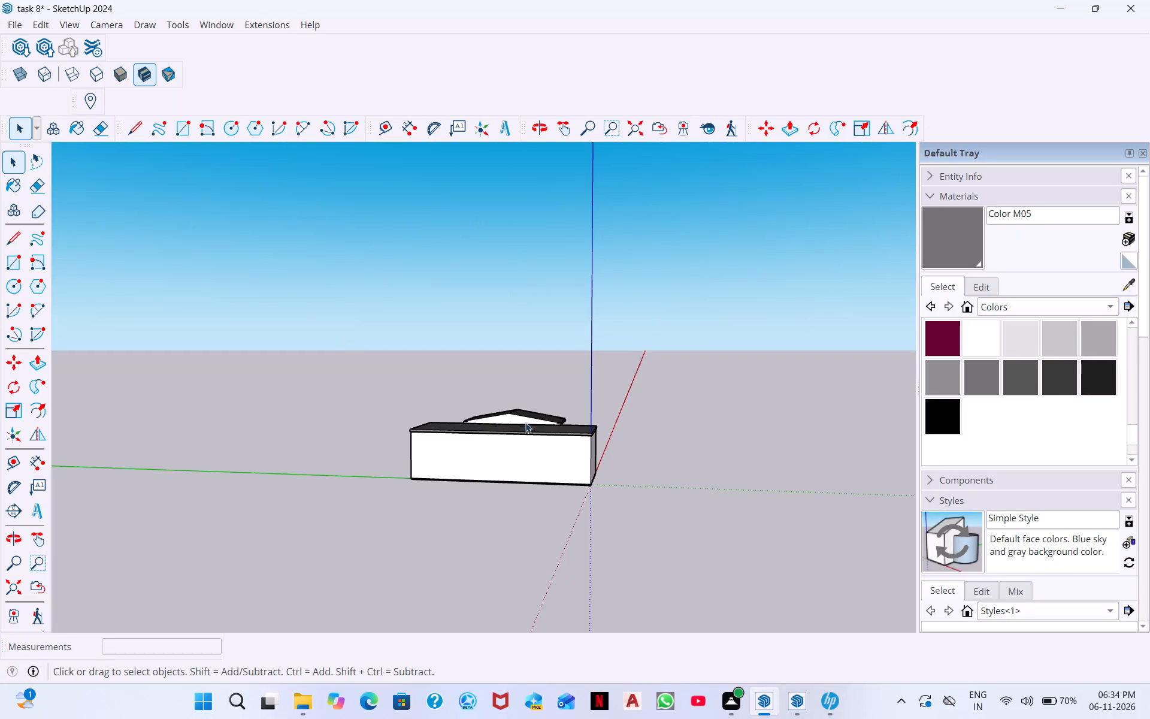
Paint both halves of the porch roof's rear gable face, above the main roof, with Color M05.
{"action": "scroll", "coordinate": [498, 412], "scroll_direction": "up", "scroll_amount": 17}
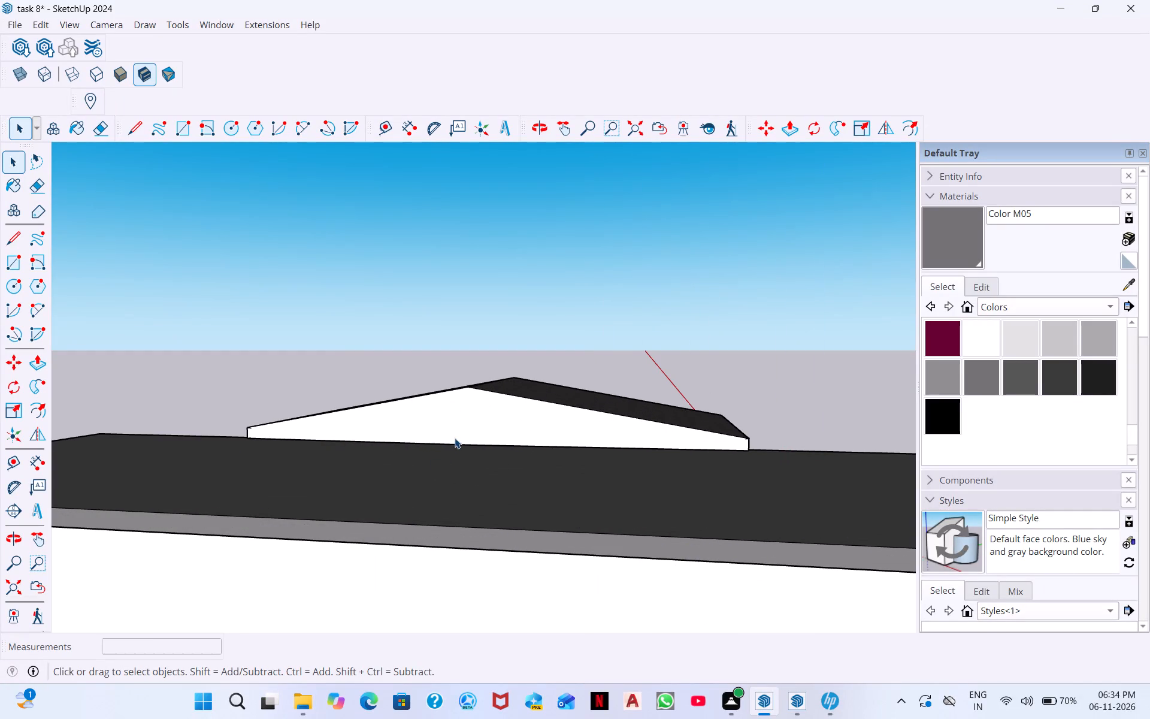
{"action": "left_click", "coordinate": [455, 437]}
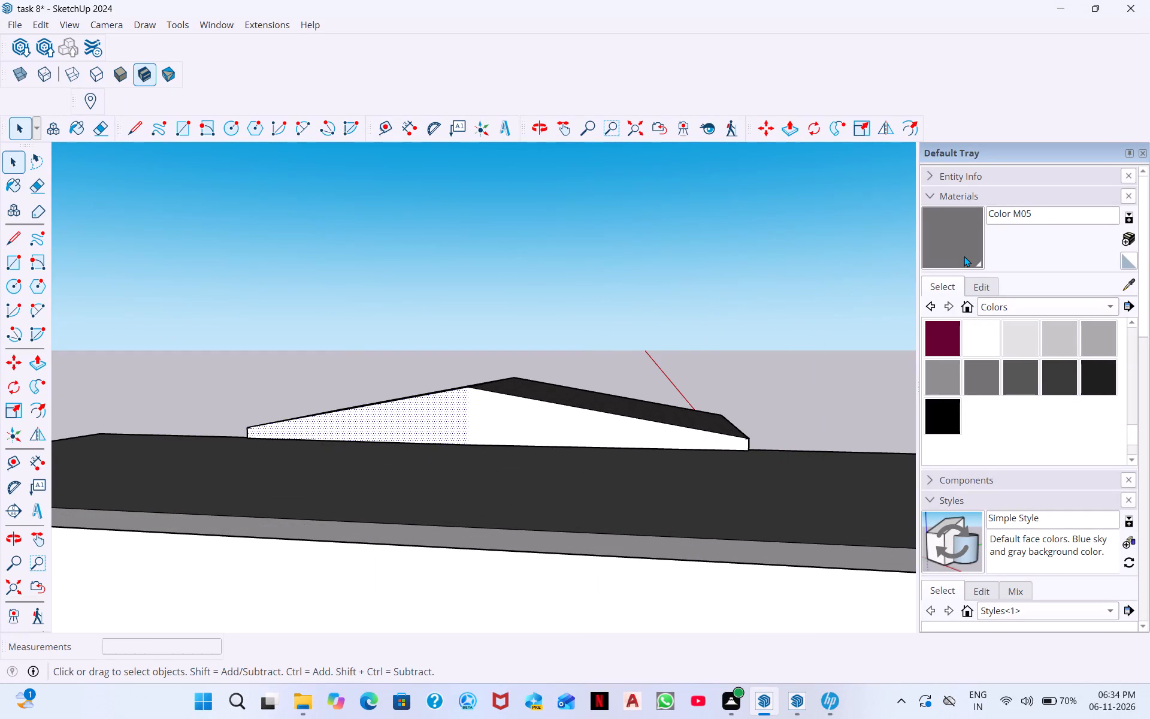
{"action": "left_click", "coordinate": [964, 256]}
{"action": "left_click", "coordinate": [502, 446]}
{"action": "left_click", "coordinate": [488, 442]}
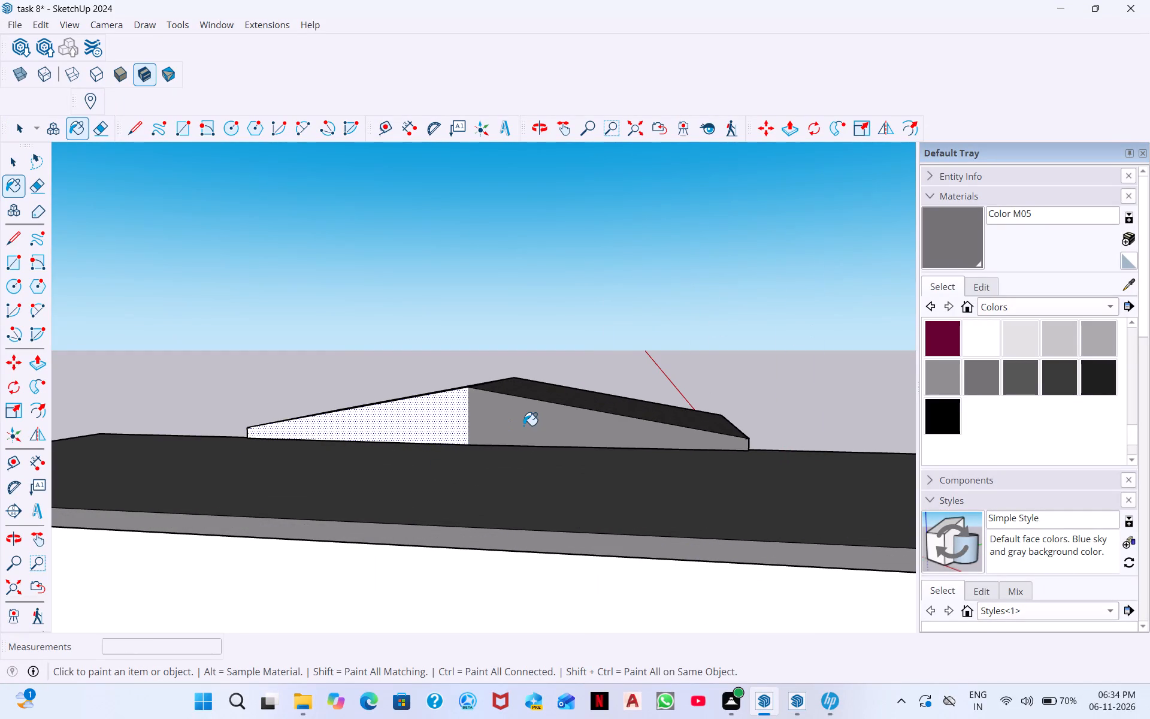
{"action": "left_click", "coordinate": [435, 432]}
Examine the main roof and porch roof from the rear, from above and from the front of the house.
{"action": "scroll", "coordinate": [592, 428], "scroll_direction": "down", "scroll_amount": 7}
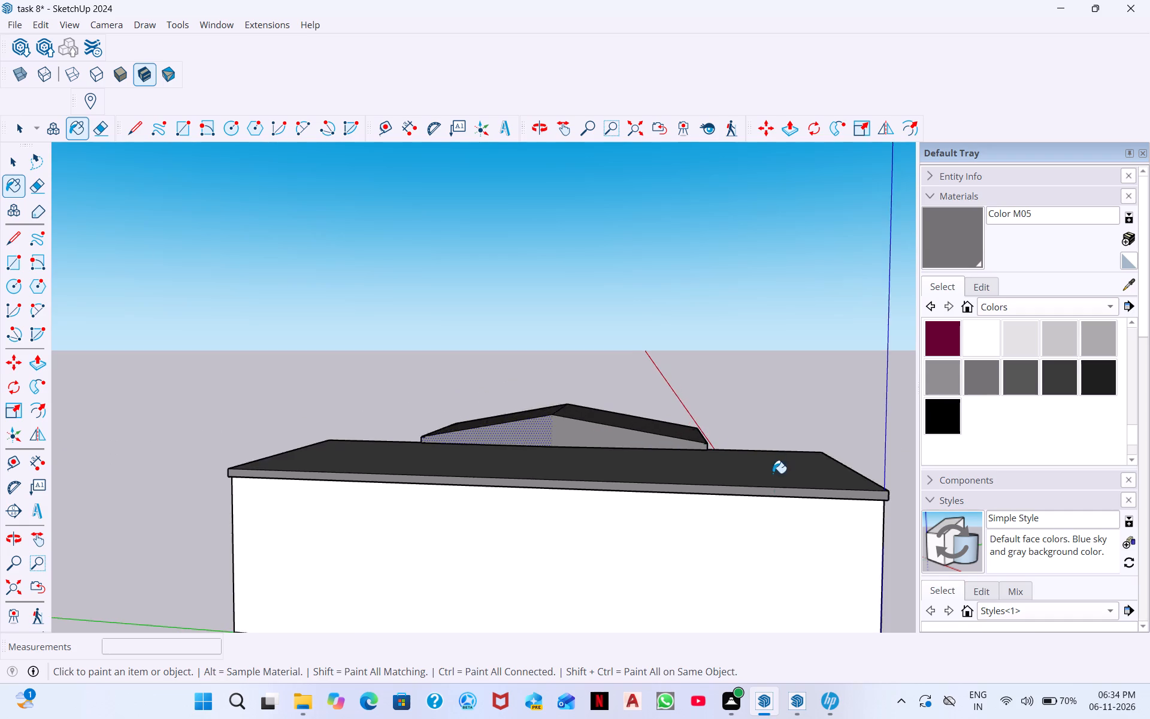
{"action": "middle_click_drag", "start_coordinate": [773, 498], "coordinate": [327, 401]}
{"action": "middle_click_drag", "start_coordinate": [545, 447], "coordinate": [390, 602]}
{"action": "middle_click_drag", "start_coordinate": [721, 539], "coordinate": [644, 529]}
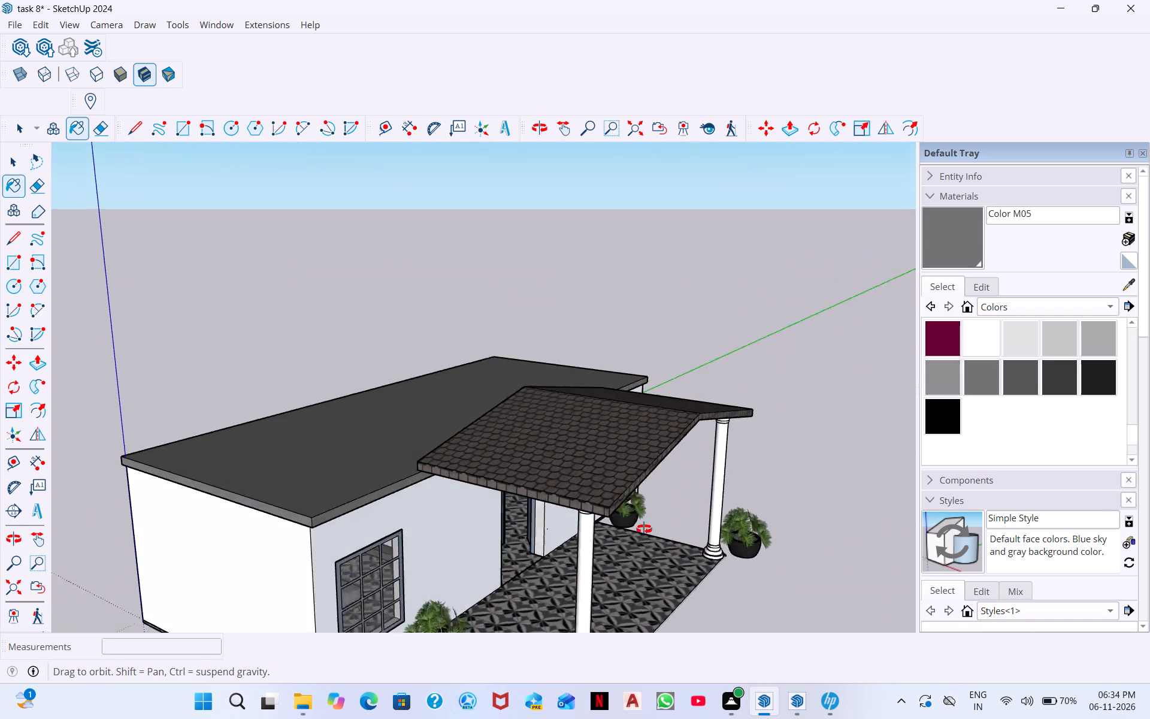
{"action": "middle_click_drag", "start_coordinate": [644, 529], "coordinate": [543, 584]}
{"action": "scroll", "coordinate": [610, 495], "scroll_direction": "down", "scroll_amount": 1}
{"action": "scroll", "coordinate": [582, 450], "scroll_direction": "up", "scroll_amount": 3}
{"action": "scroll", "coordinate": [545, 403], "scroll_direction": "down", "scroll_amount": 7}
{"action": "middle_click_drag", "start_coordinate": [547, 452], "coordinate": [383, 385]}
{"action": "middle_click_drag", "start_coordinate": [545, 526], "coordinate": [408, 493]}
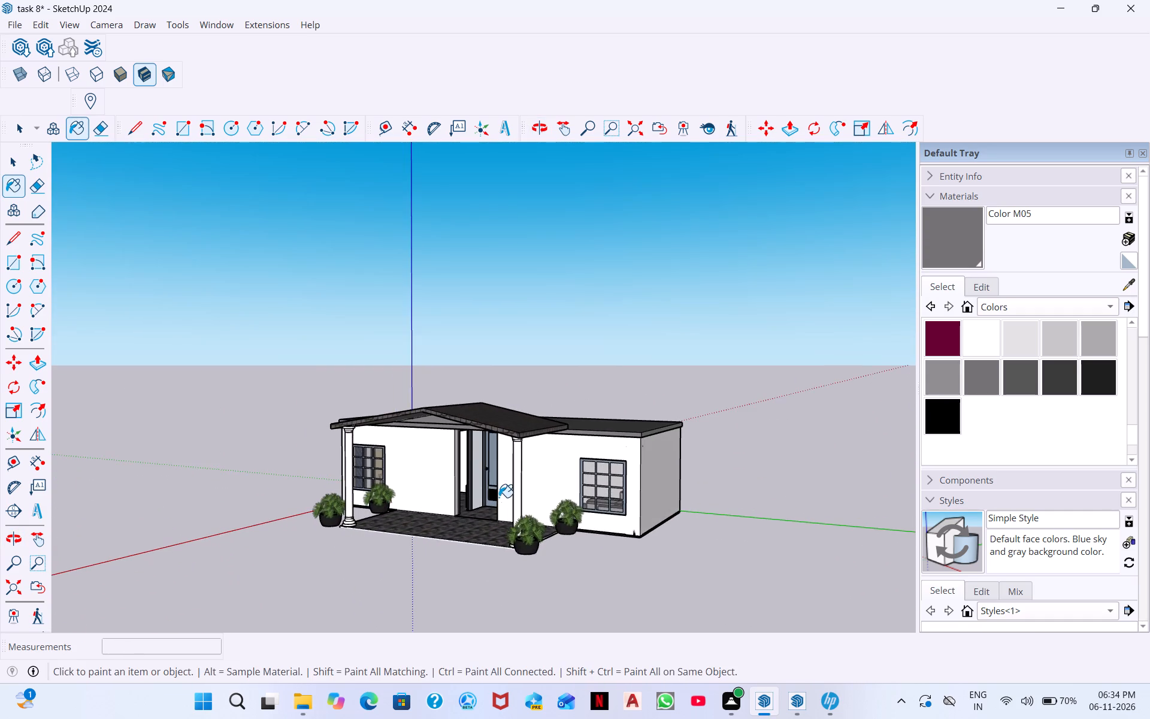
Inspect the bedroom's bed, wall panels and tiled floor through the front entrance and the bedroom doorway.
{"action": "scroll", "coordinate": [489, 488], "scroll_direction": "up", "scroll_amount": 14}
{"action": "scroll", "coordinate": [458, 496], "scroll_direction": "up", "scroll_amount": 9}
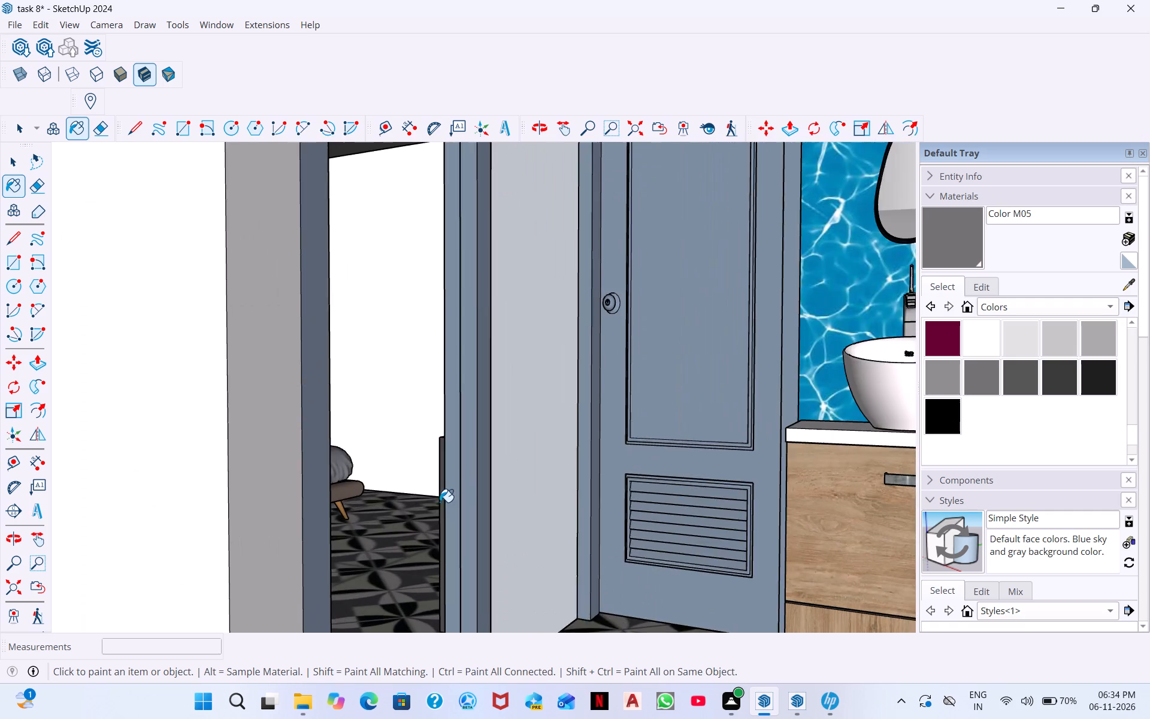
{"action": "scroll", "coordinate": [401, 509], "scroll_direction": "up", "scroll_amount": 8}
{"action": "scroll", "coordinate": [397, 510], "scroll_direction": "down", "scroll_amount": 8}
{"action": "middle_click_drag", "start_coordinate": [393, 509], "coordinate": [363, 490]}
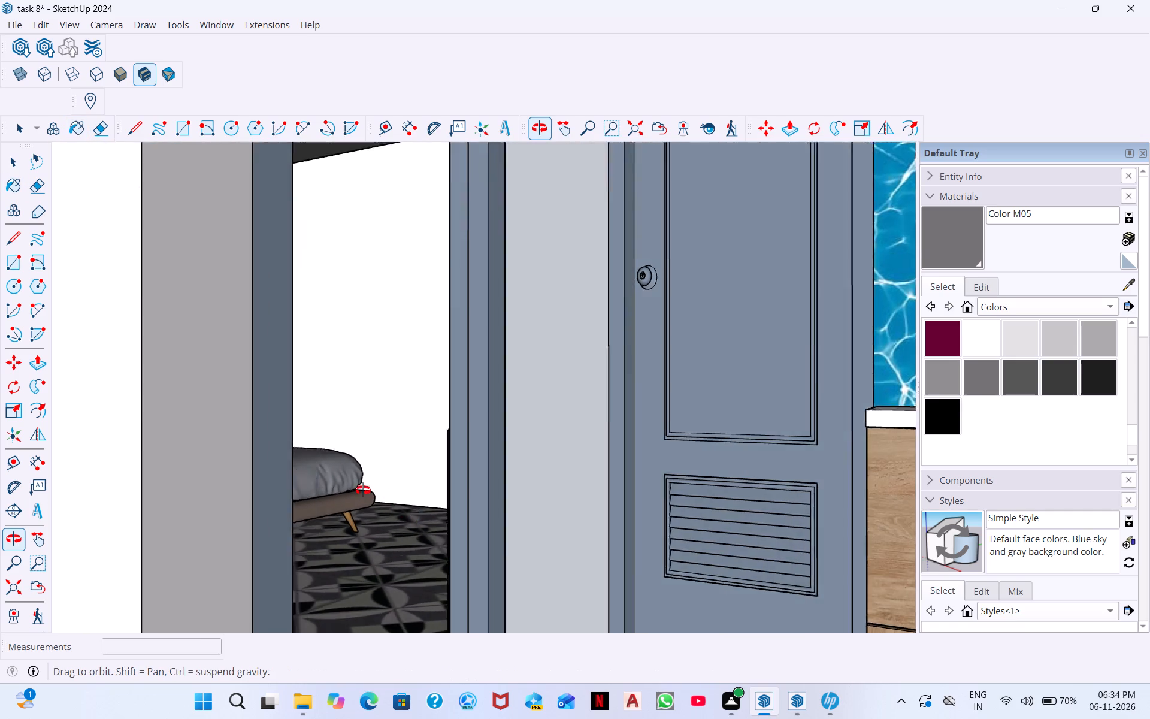
{"action": "middle_click_drag", "start_coordinate": [363, 490], "coordinate": [243, 558]}
{"action": "middle_click_drag", "start_coordinate": [323, 442], "coordinate": [347, 435]}
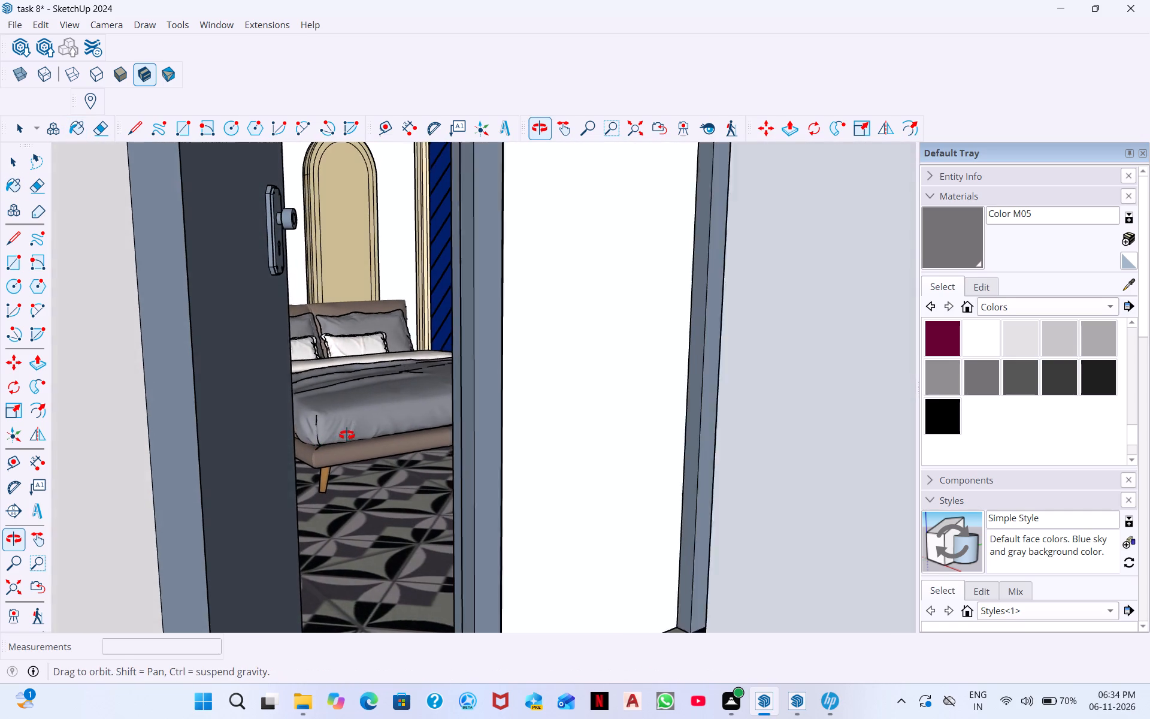
{"action": "middle_click_drag", "start_coordinate": [347, 435], "coordinate": [353, 433]}
{"action": "scroll", "coordinate": [353, 433], "scroll_direction": "up", "scroll_amount": 10}
{"action": "middle_click_drag", "start_coordinate": [321, 418], "coordinate": [277, 424]}
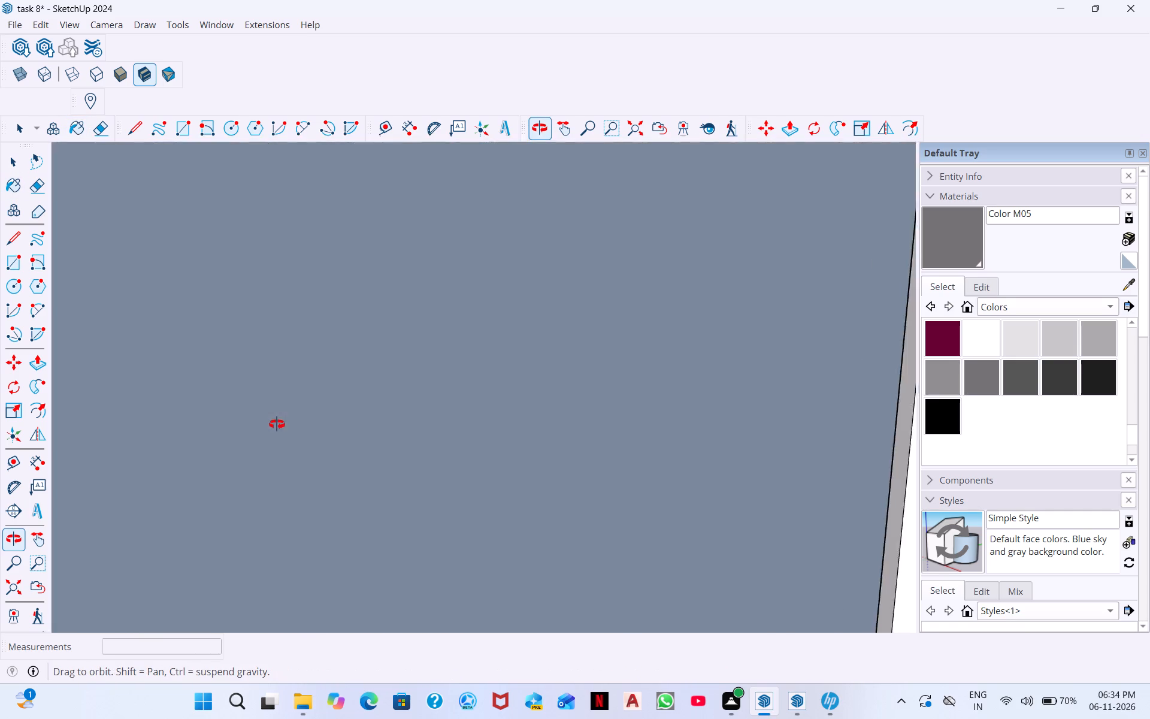
{"action": "middle_click_drag", "start_coordinate": [277, 424], "coordinate": [263, 564]}
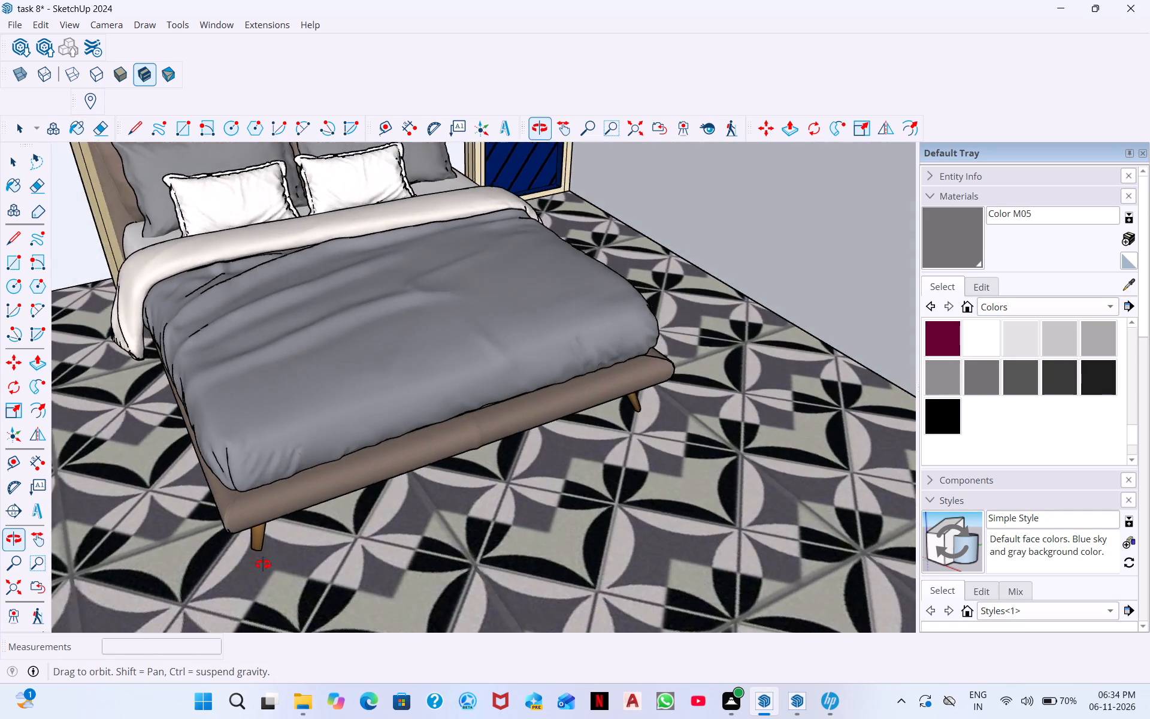
{"action": "middle_click_drag", "start_coordinate": [263, 564], "coordinate": [384, 500]}
{"action": "scroll", "coordinate": [407, 476], "scroll_direction": "down", "scroll_amount": 1}
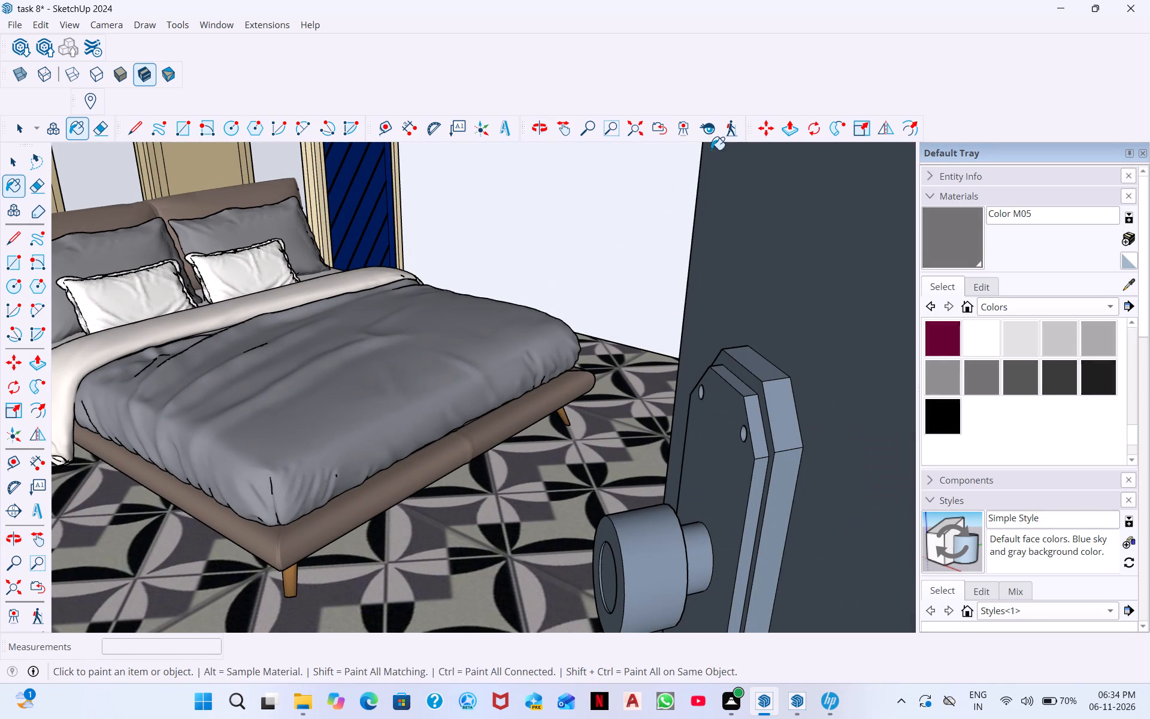
Try the Look Around and Walk tools in the bedroom, and fit the whole model in view.
{"action": "left_click", "coordinate": [710, 139]}
{"action": "scroll", "coordinate": [555, 373], "scroll_direction": "down", "scroll_amount": 4}
{"action": "scroll", "coordinate": [556, 370], "scroll_direction": "up", "scroll_amount": 11}
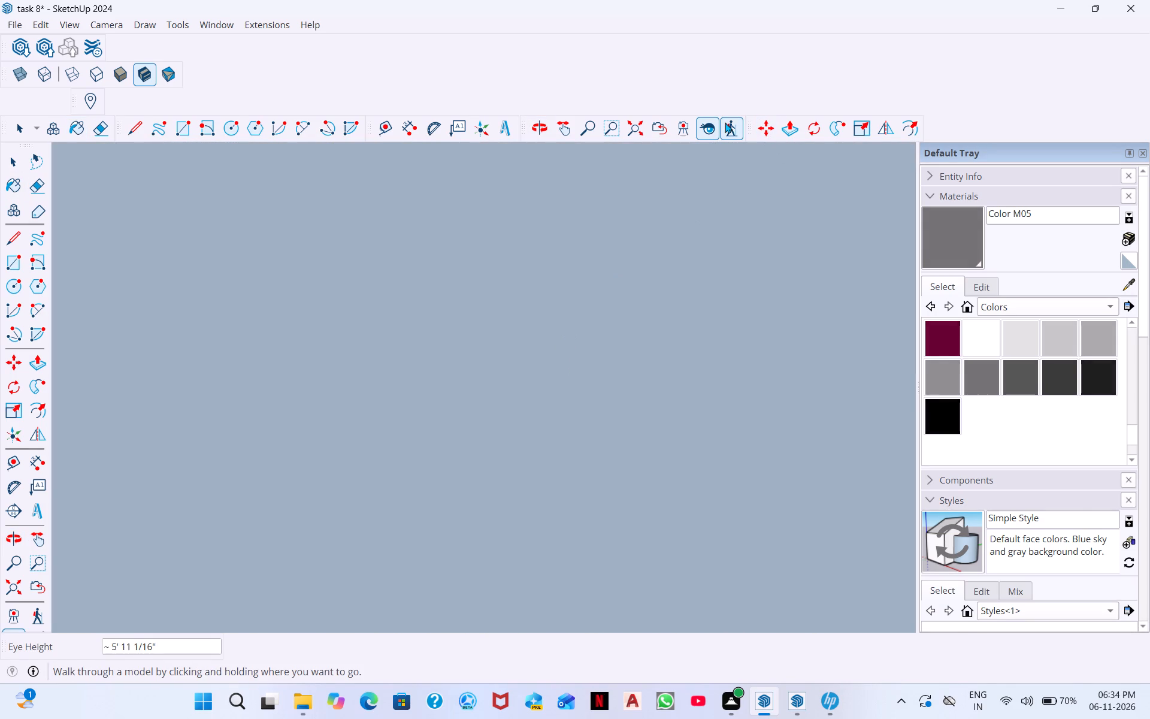
{"action": "left_click", "coordinate": [730, 122]}
{"action": "scroll", "coordinate": [516, 310], "scroll_direction": "down", "scroll_amount": 6}
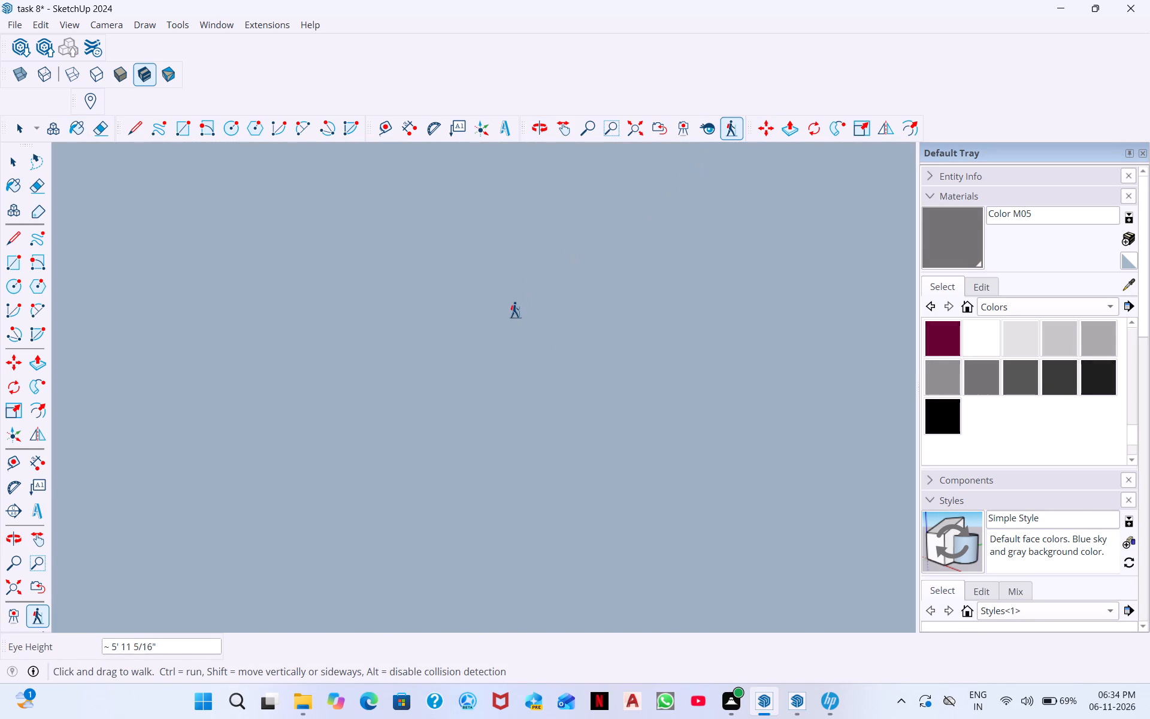
{"action": "scroll", "coordinate": [515, 310], "scroll_direction": "down", "scroll_amount": 19}
{"action": "left_click", "coordinate": [635, 135]}
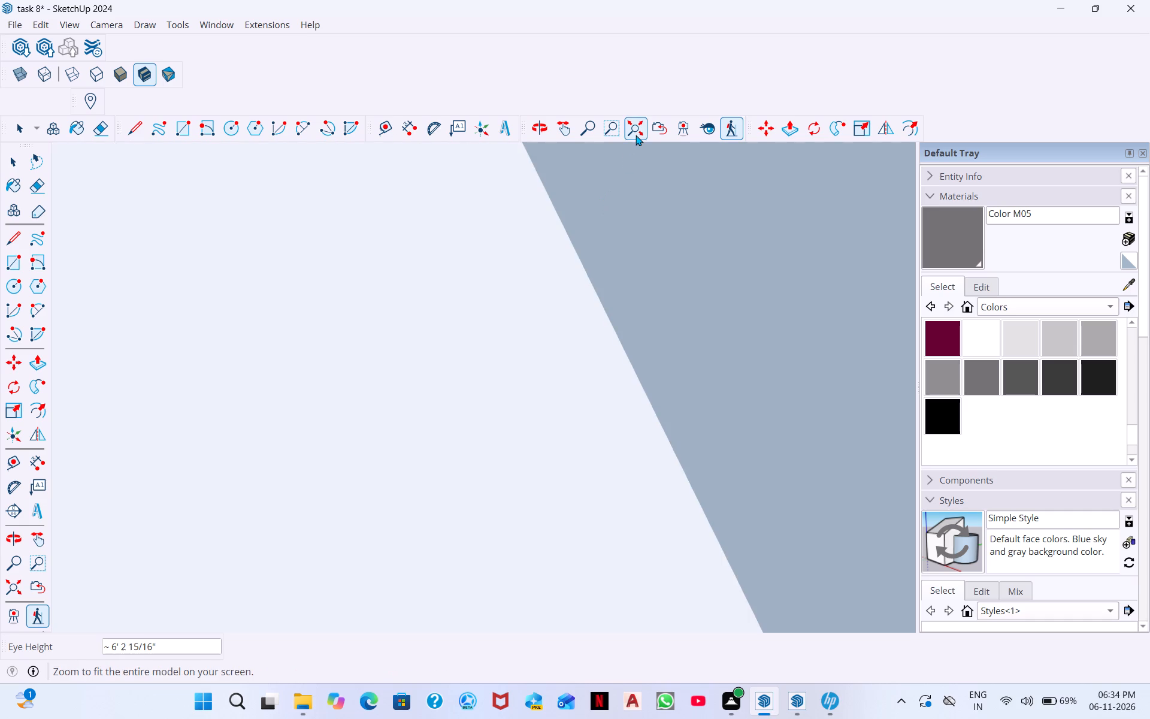
Inspect the entrance hall's tiled floor and doors, and the bed and wall panels inside the bedroom.
{"action": "scroll", "coordinate": [400, 376], "scroll_direction": "up", "scroll_amount": 11}
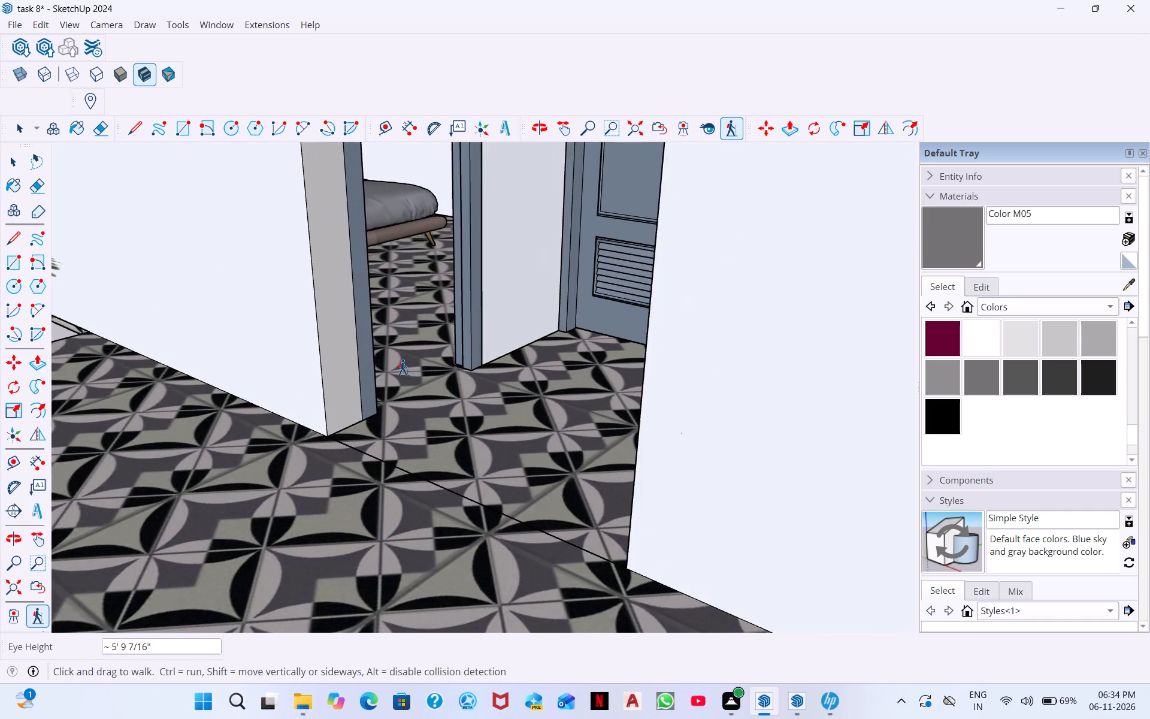
{"action": "scroll", "coordinate": [415, 319], "scroll_direction": "up", "scroll_amount": 7}
{"action": "scroll", "coordinate": [411, 276], "scroll_direction": "down", "scroll_amount": 7}
{"action": "middle_click_drag", "start_coordinate": [413, 268], "coordinate": [415, 253]}
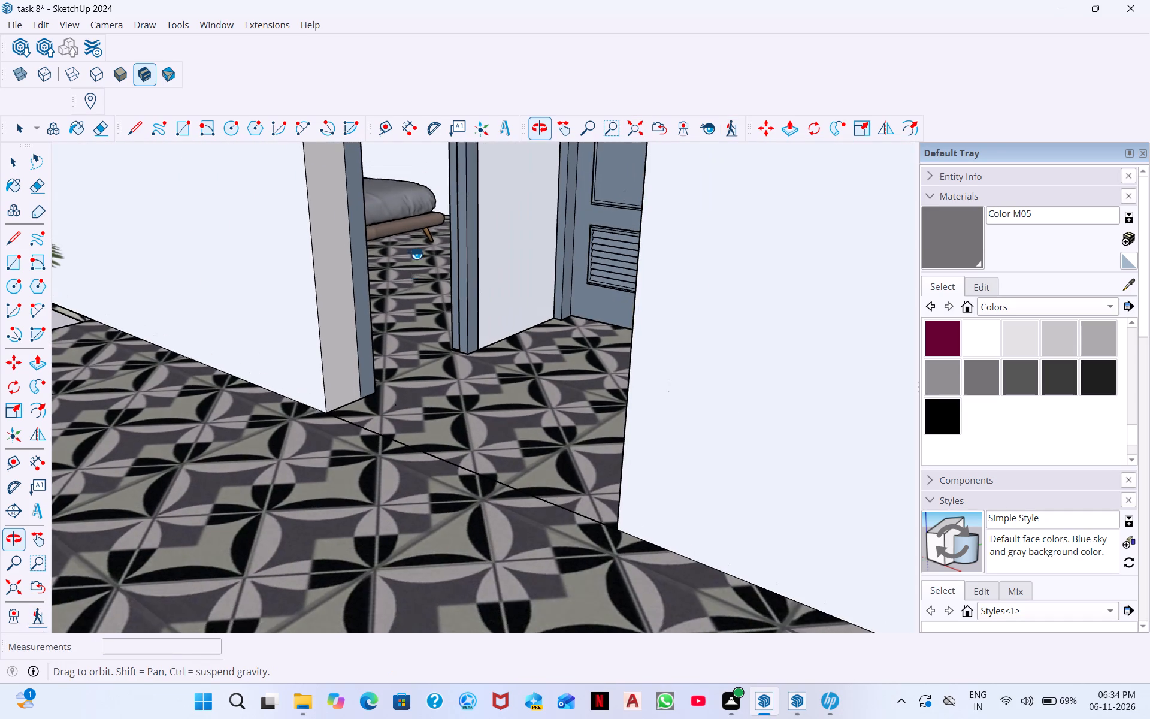
{"action": "middle_click_drag", "start_coordinate": [415, 253], "coordinate": [431, 171]}
{"action": "scroll", "coordinate": [431, 171], "scroll_direction": "down", "scroll_amount": 1}
{"action": "scroll", "coordinate": [390, 239], "scroll_direction": "up", "scroll_amount": 2}
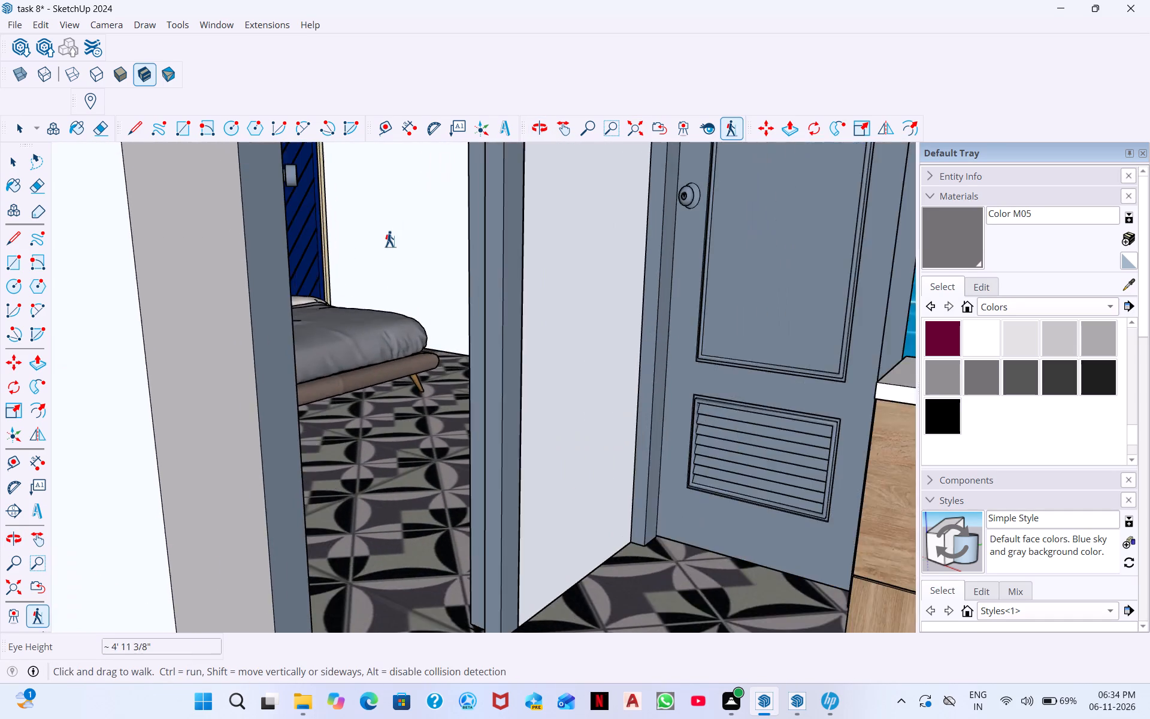
{"action": "scroll", "coordinate": [390, 239], "scroll_direction": "up", "scroll_amount": 5}
{"action": "scroll", "coordinate": [307, 290], "scroll_direction": "down", "scroll_amount": 6}
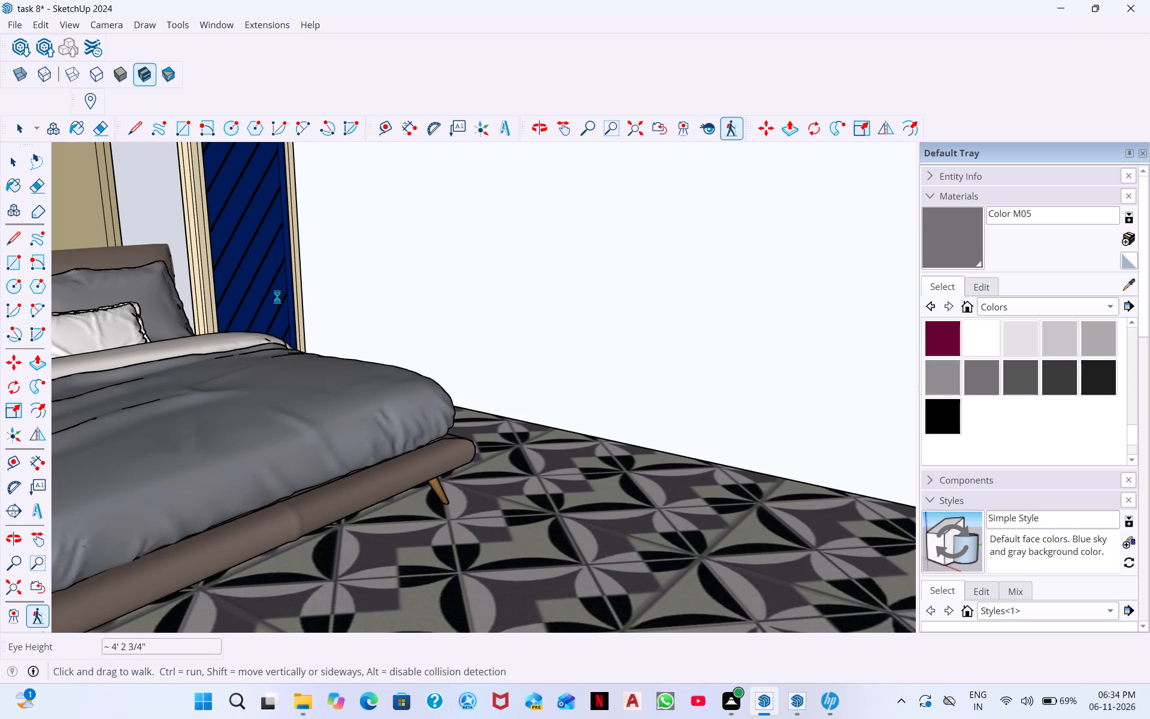
{"action": "scroll", "coordinate": [277, 297], "scroll_direction": "down", "scroll_amount": 8}
{"action": "scroll", "coordinate": [452, 333], "scroll_direction": "down", "scroll_amount": 1}
{"action": "middle_click_drag", "start_coordinate": [452, 333], "coordinate": [249, 319]}
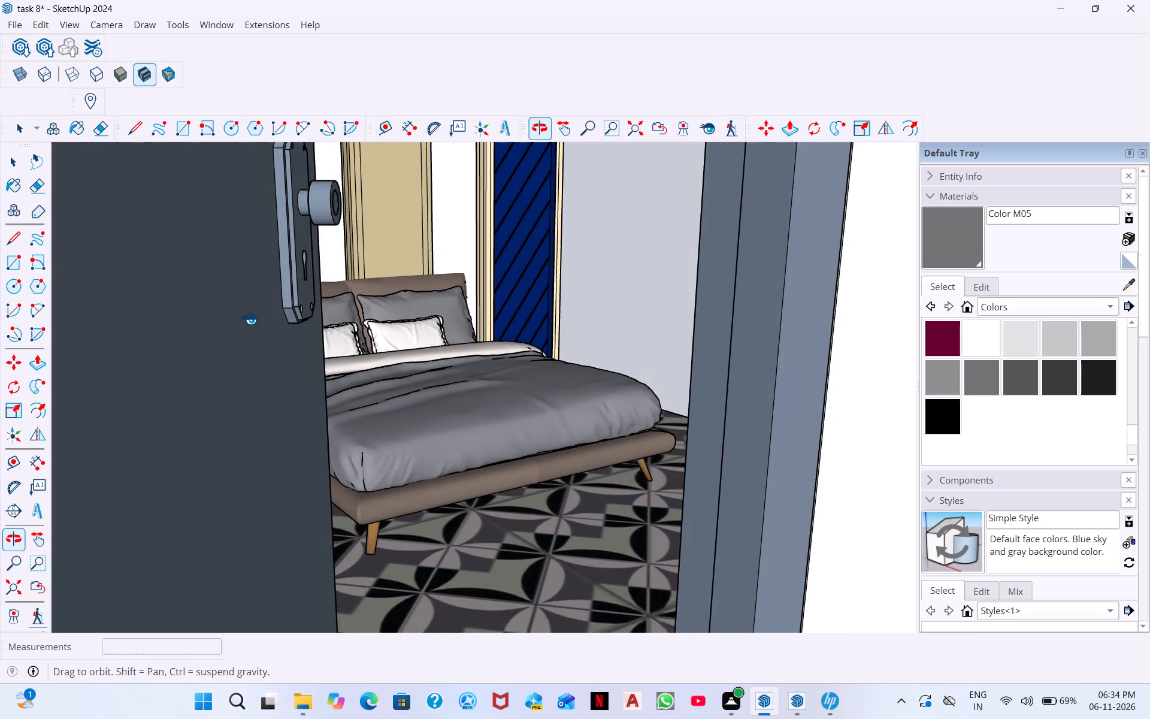
{"action": "middle_click_drag", "start_coordinate": [249, 319], "coordinate": [418, 312]}
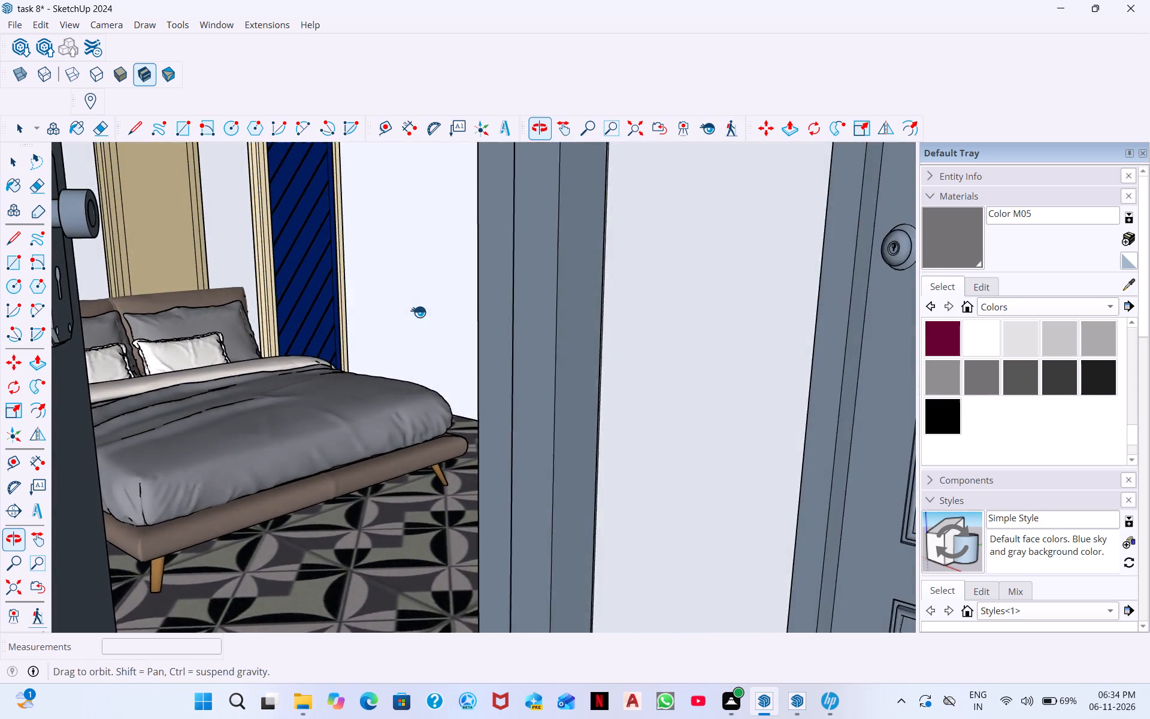
Inspect the washbasin unit and its water-textured wall, and the living room's sofa, TV unit and tiled floor.
{"action": "middle_click_drag", "start_coordinate": [418, 312], "coordinate": [1098, 388]}
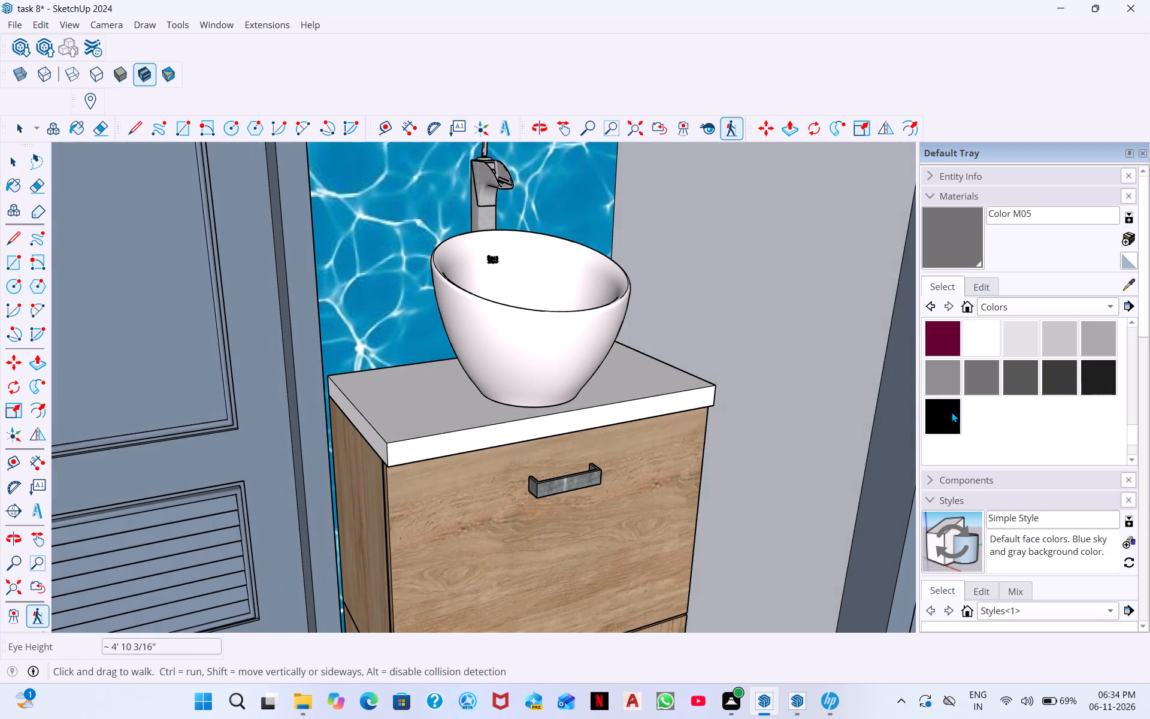
{"action": "middle_click_drag", "start_coordinate": [951, 412], "coordinate": [1149, 376]}
{"action": "scroll", "coordinate": [872, 382], "scroll_direction": "down", "scroll_amount": 4}
{"action": "middle_click_drag", "start_coordinate": [899, 374], "coordinate": [1022, 368]}
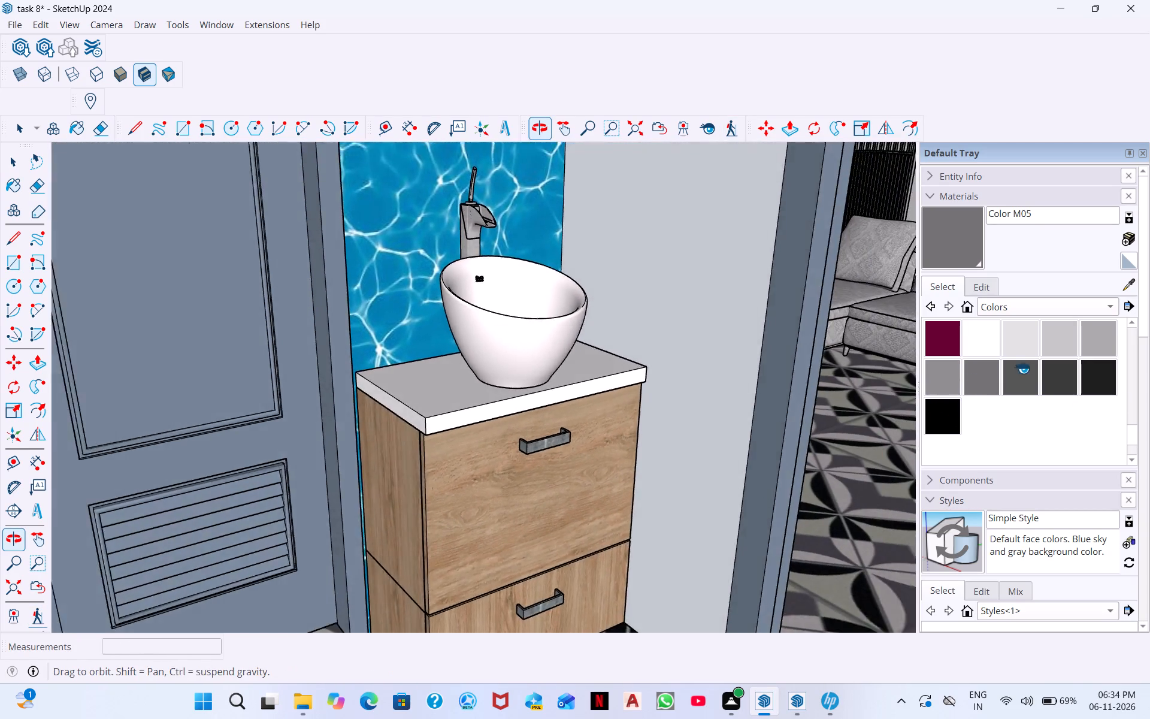
{"action": "middle_click_drag", "start_coordinate": [1022, 368], "coordinate": [1107, 363]}
{"action": "scroll", "coordinate": [687, 373], "scroll_direction": "up", "scroll_amount": 3}
{"action": "scroll", "coordinate": [776, 265], "scroll_direction": "up", "scroll_amount": 5}
{"action": "middle_click_drag", "start_coordinate": [791, 299], "coordinate": [658, 307]}
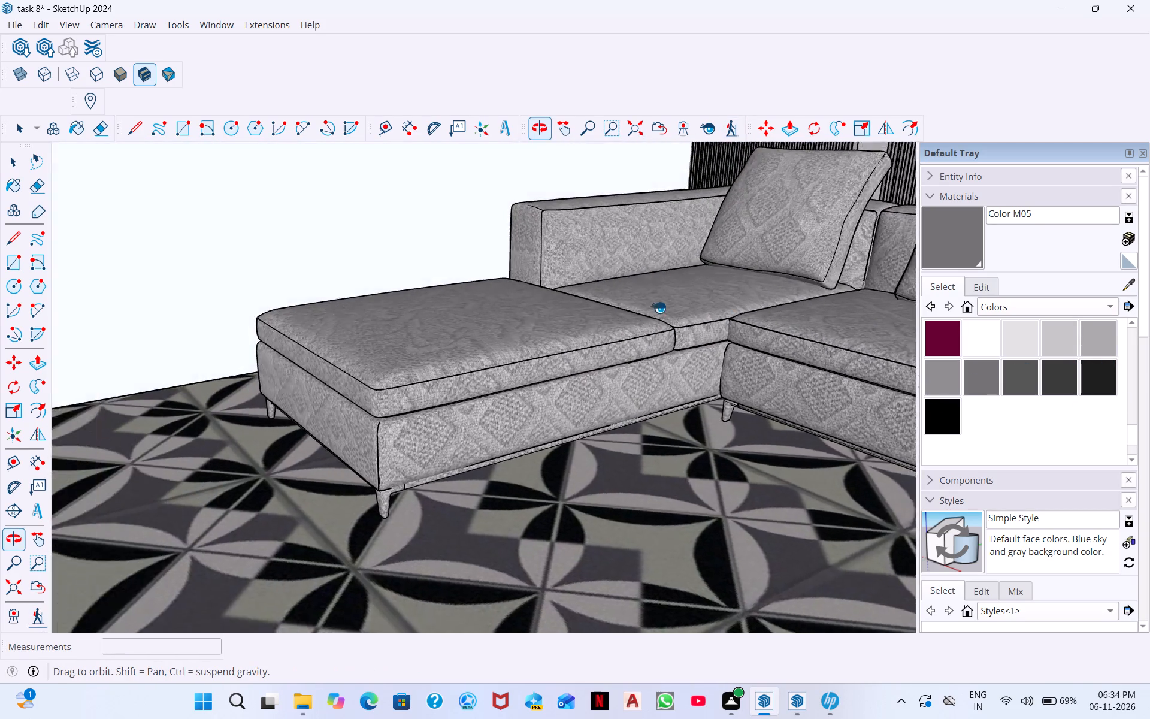
{"action": "middle_click_drag", "start_coordinate": [658, 307], "coordinate": [154, 195]}
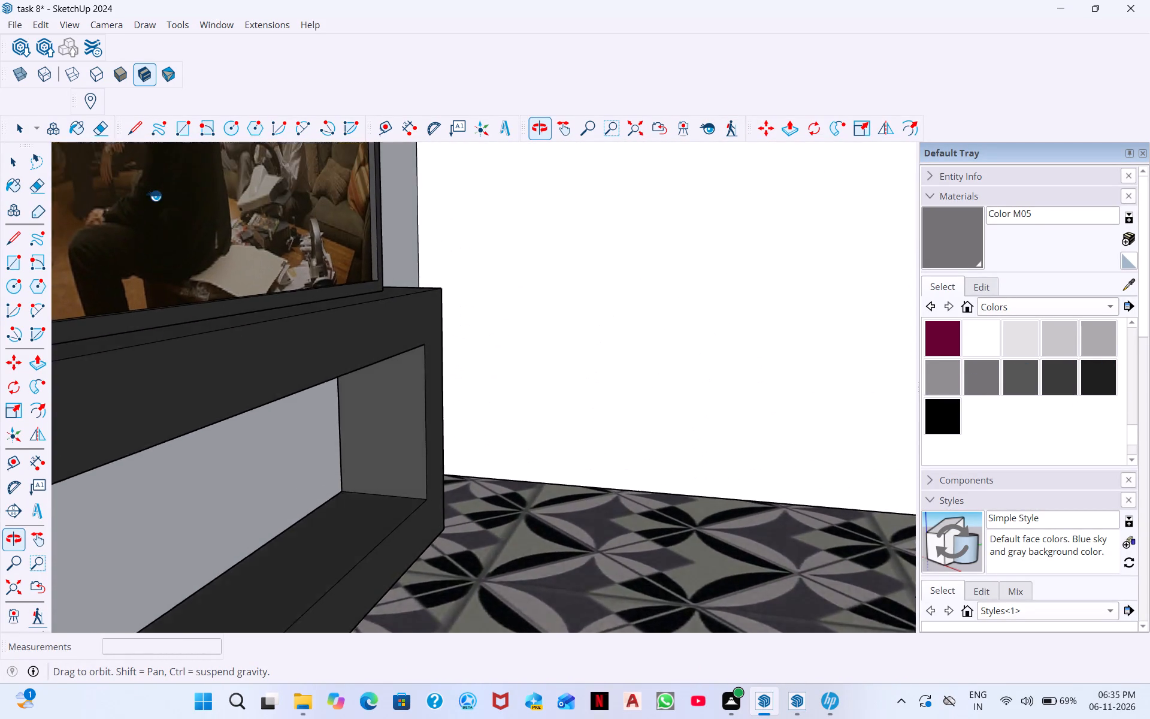
{"action": "middle_click_drag", "start_coordinate": [154, 195], "coordinate": [945, 329]}
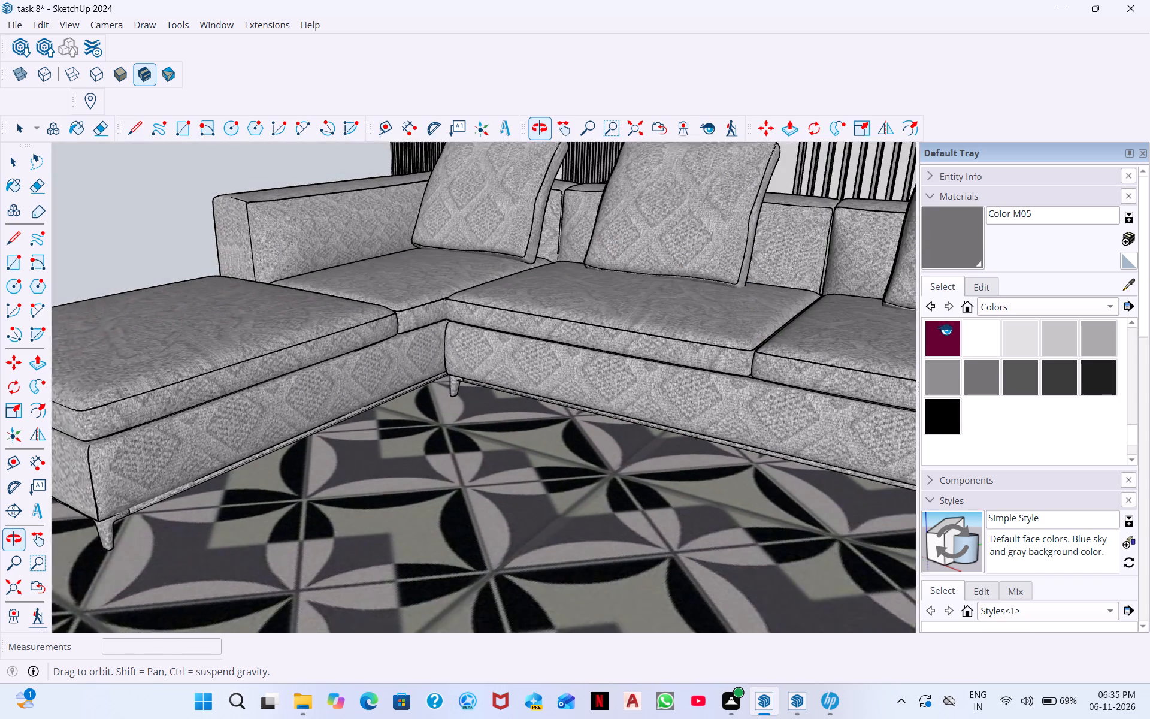
{"action": "middle_click_drag", "start_coordinate": [945, 329], "coordinate": [955, 333]}
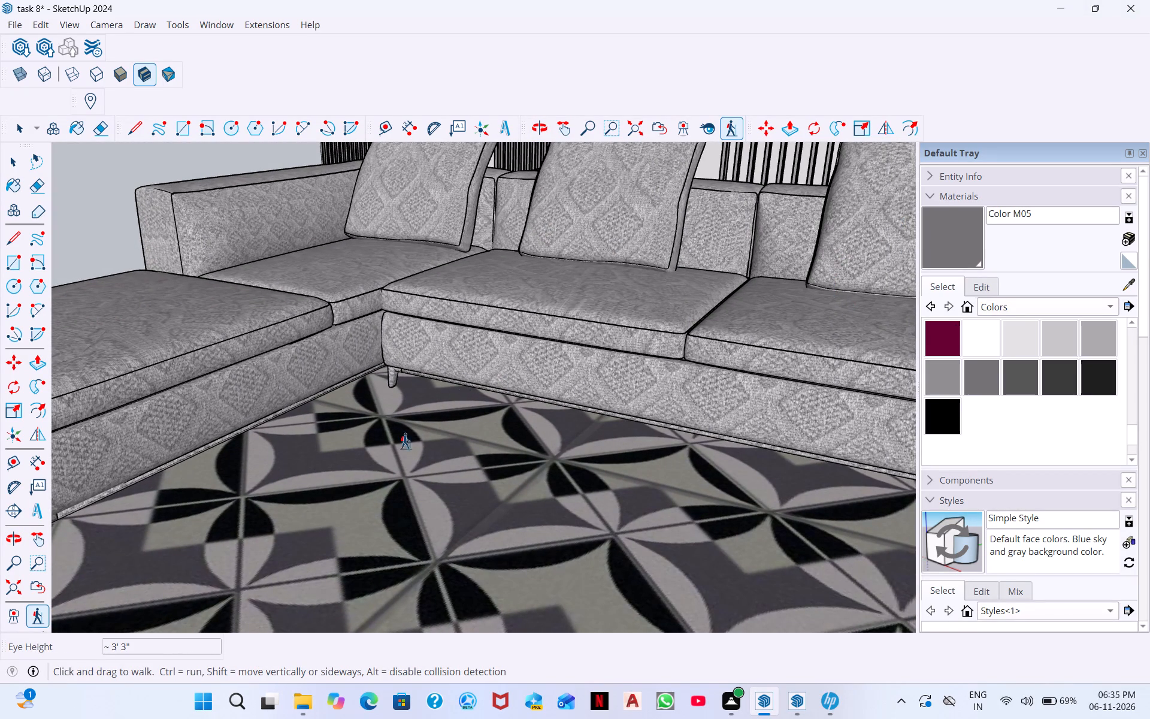
{"action": "scroll", "coordinate": [391, 458], "scroll_direction": "down", "scroll_amount": 3}
{"action": "scroll", "coordinate": [208, 525], "scroll_direction": "down", "scroll_amount": 5}
{"action": "scroll", "coordinate": [499, 448], "scroll_direction": "down", "scroll_amount": 3}
{"action": "scroll", "coordinate": [527, 437], "scroll_direction": "down", "scroll_amount": 20}
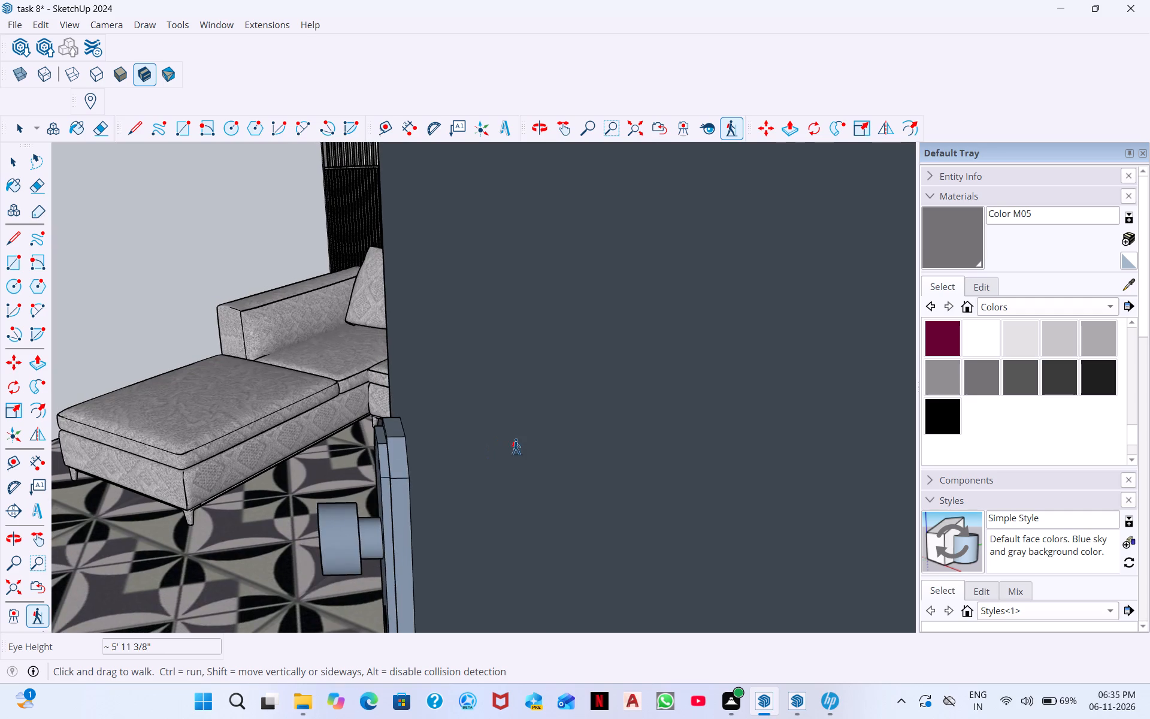
{"action": "scroll", "coordinate": [516, 446], "scroll_direction": "down", "scroll_amount": 20}
{"action": "scroll", "coordinate": [516, 446], "scroll_direction": "down", "scroll_amount": 1}
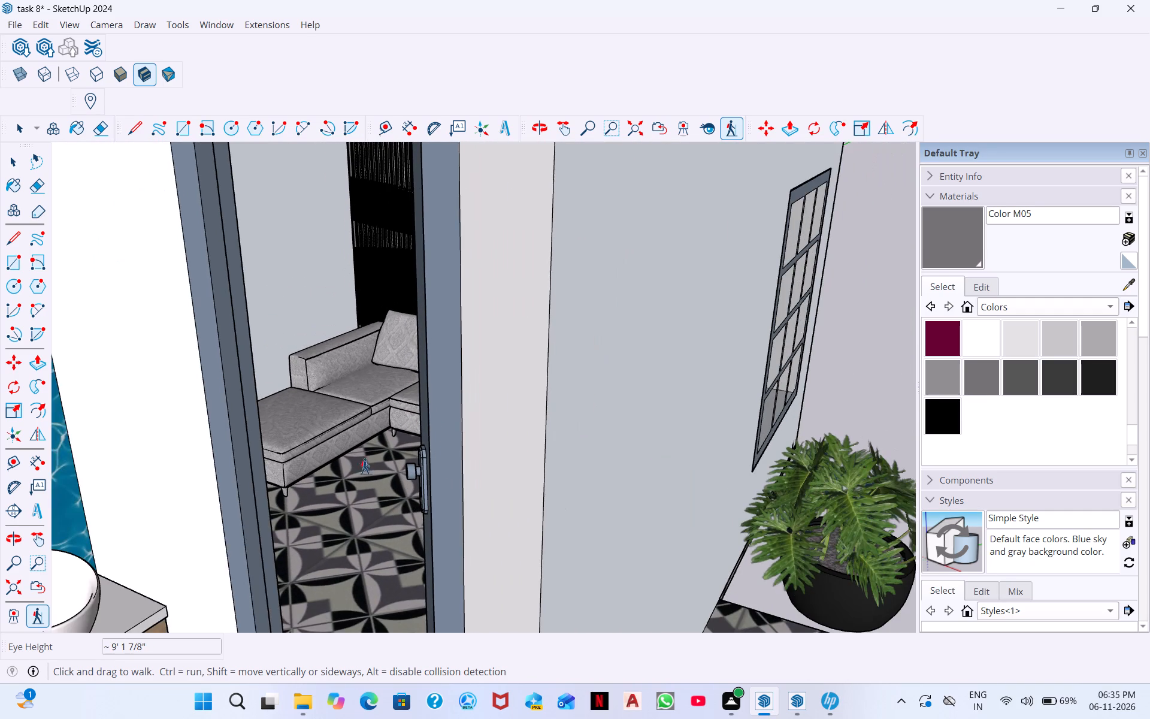
{"action": "scroll", "coordinate": [745, 323], "scroll_direction": "down", "scroll_amount": 18}
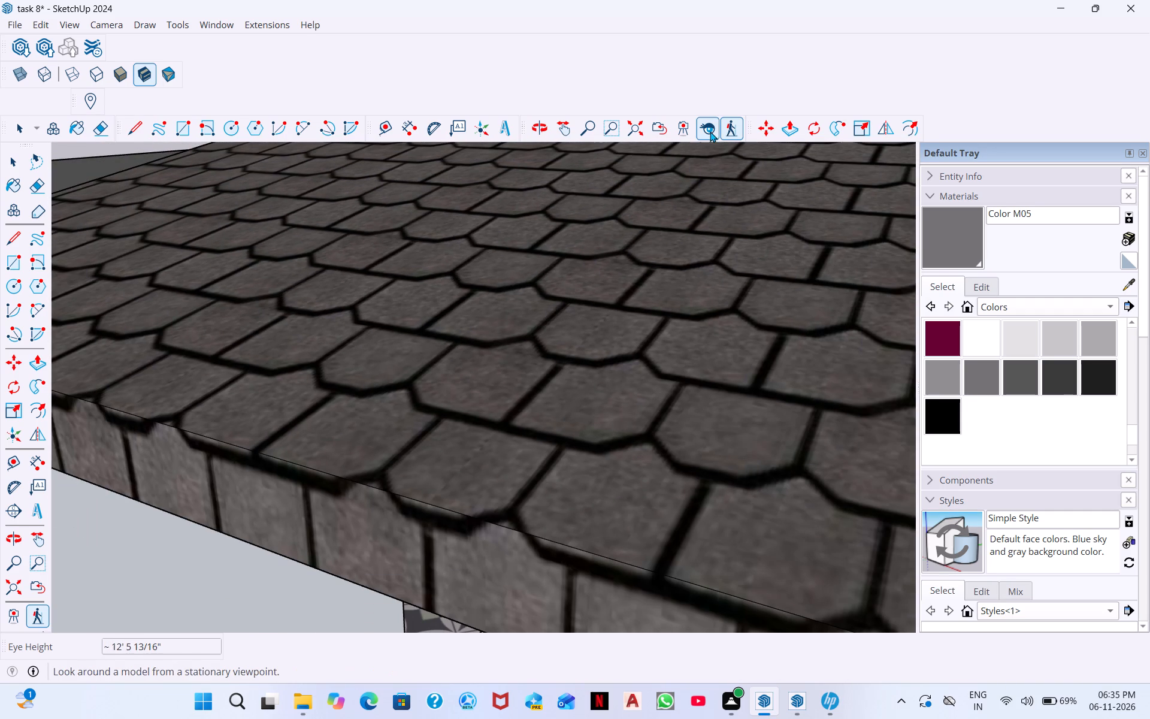
Fit the whole model in view and examine the finished house exterior and porch from the front corner.
{"action": "left_click", "coordinate": [630, 132]}
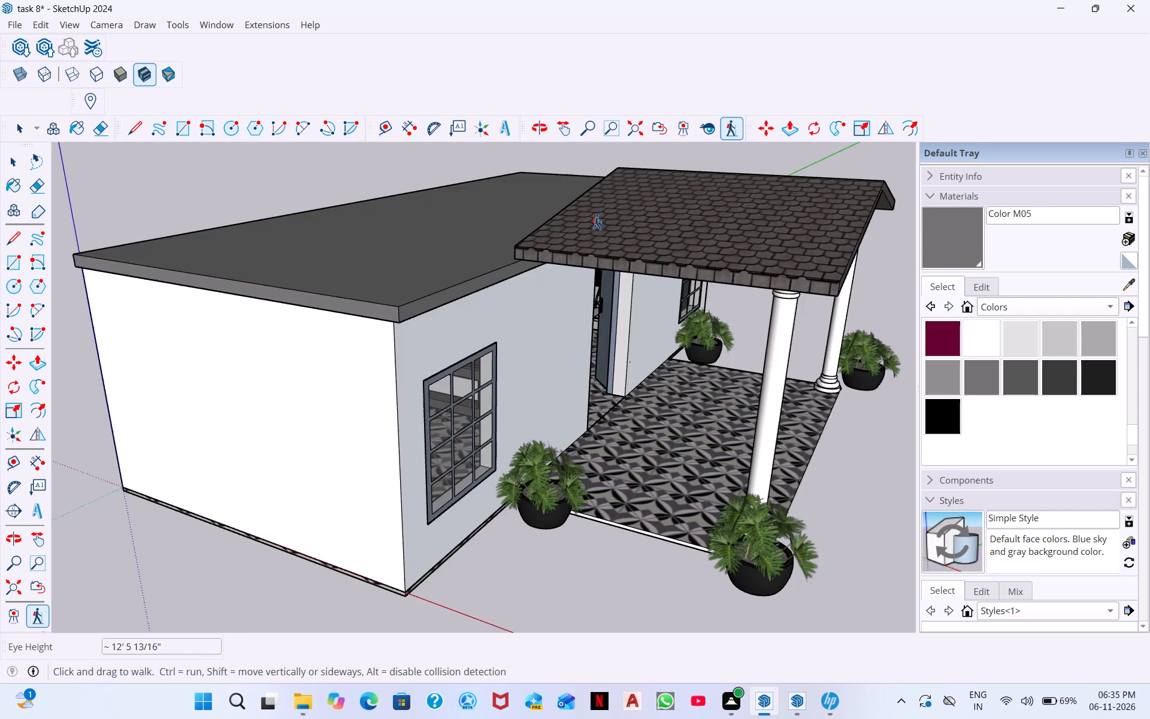
{"action": "scroll", "coordinate": [689, 386], "scroll_direction": "down", "scroll_amount": 2}
{"action": "middle_click_drag", "start_coordinate": [740, 407], "coordinate": [467, 292]}
{"action": "scroll", "coordinate": [685, 488], "scroll_direction": "down", "scroll_amount": 7}
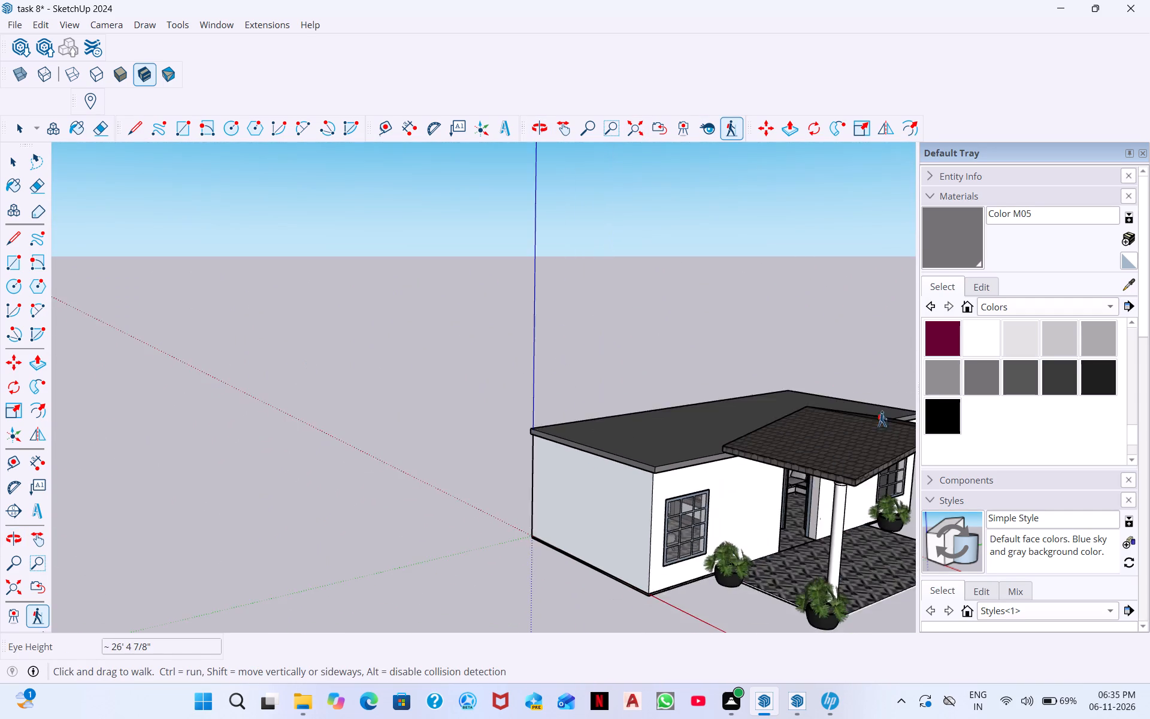
{"action": "scroll", "coordinate": [791, 507], "scroll_direction": "down", "scroll_amount": 3}
{"action": "middle_click_drag", "start_coordinate": [903, 528], "coordinate": [879, 561]}
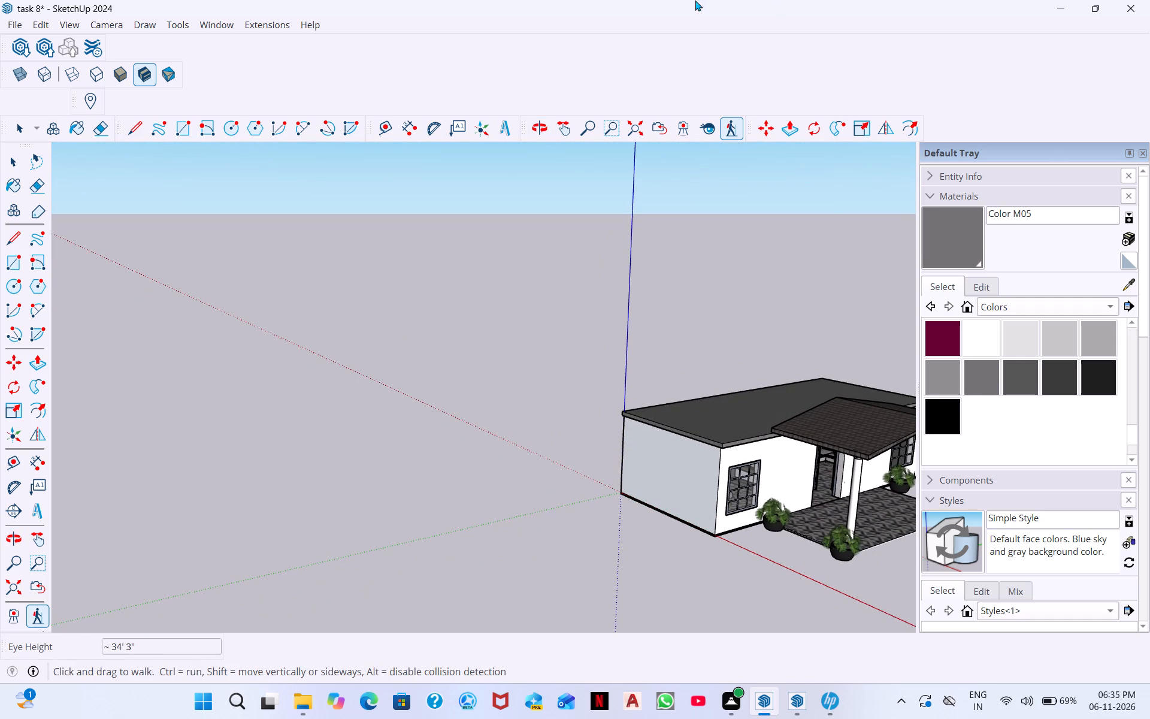
{"action": "middle_click_drag", "start_coordinate": [858, 576], "coordinate": [998, 521]}
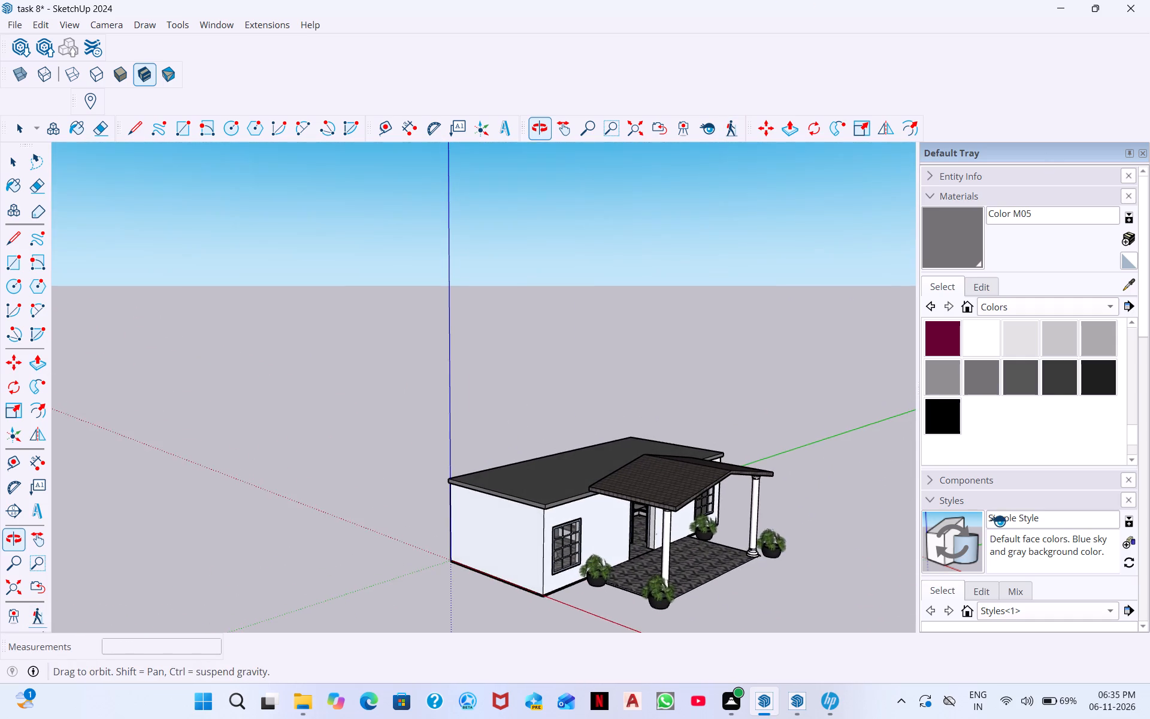
Move the potted plant outside the porch's far front corner closer to the base of the adjacent column.
{"action": "middle_click_drag", "start_coordinate": [998, 521], "coordinate": [997, 527]}
{"action": "scroll", "coordinate": [792, 585], "scroll_direction": "up", "scroll_amount": 8}
{"action": "left_click", "coordinate": [778, 549]}
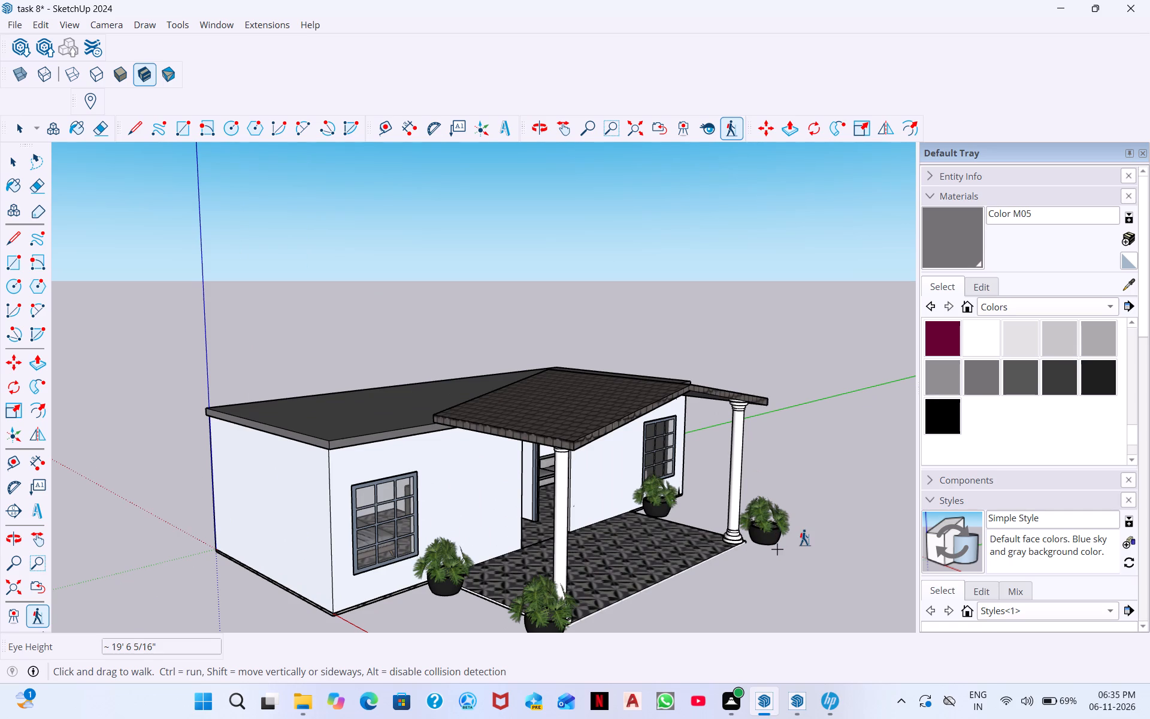
{"action": "key", "text": "Escape"}
{"action": "left_click", "coordinate": [751, 534]}
{"action": "key", "text": "space"}
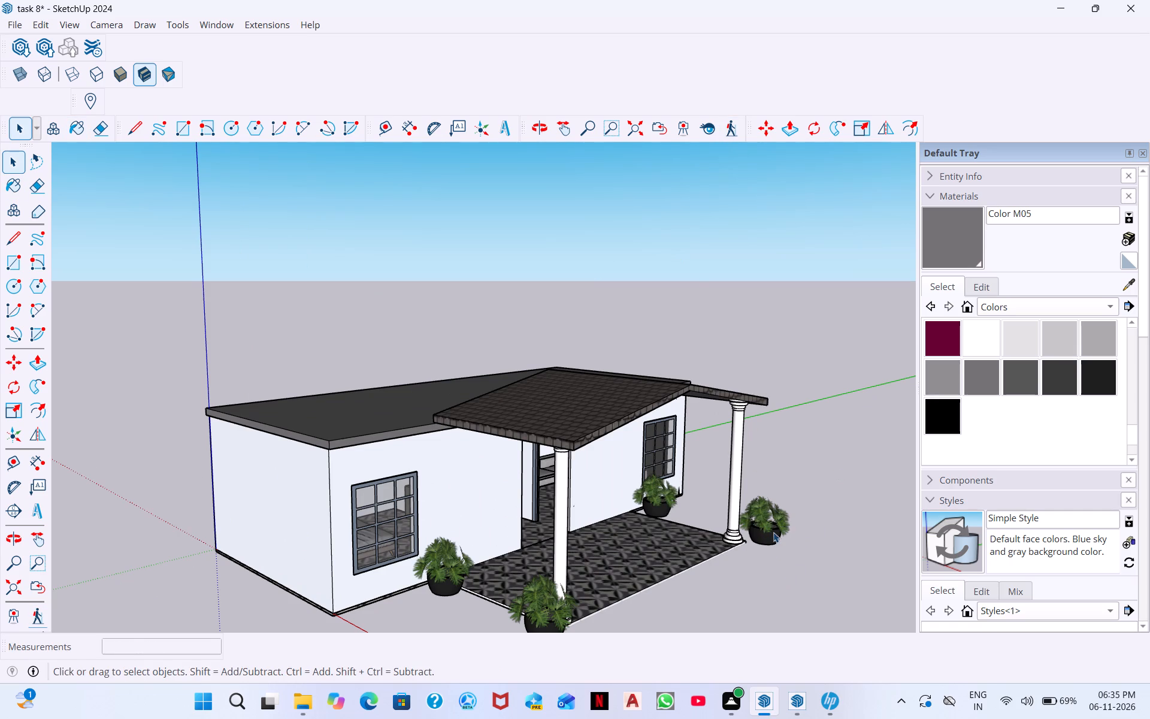
{"action": "left_click", "coordinate": [773, 532]}
{"action": "scroll", "coordinate": [762, 528], "scroll_direction": "up", "scroll_amount": 6}
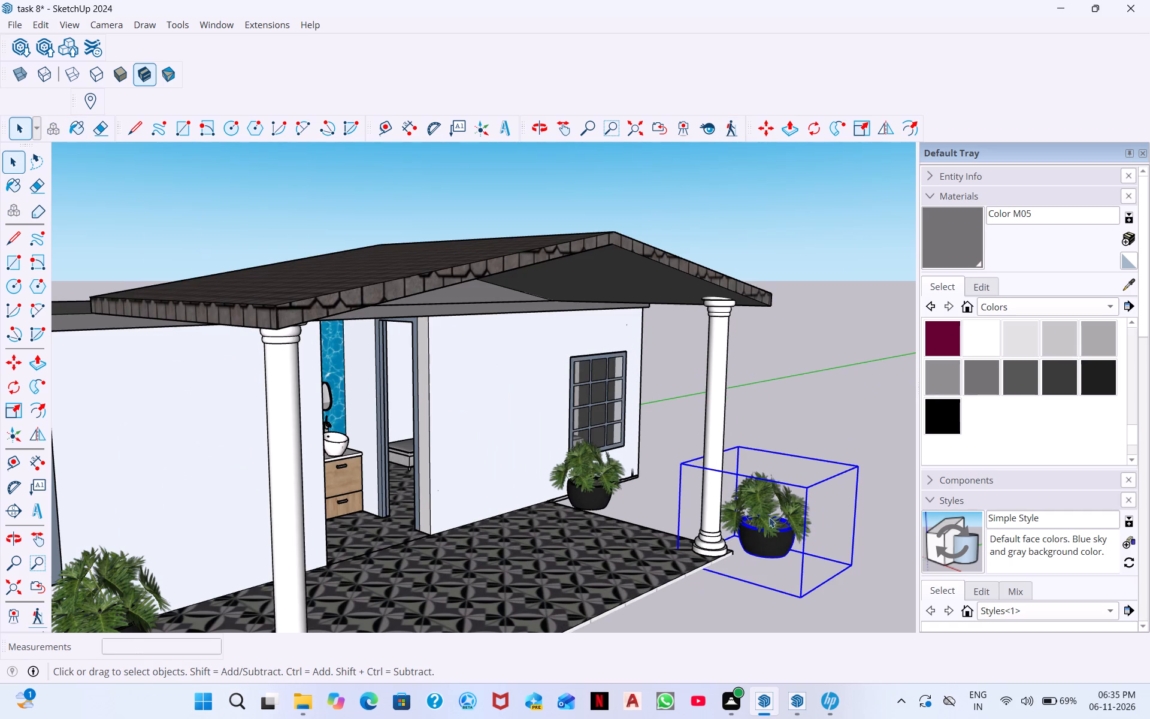
{"action": "left_click", "coordinate": [765, 122]}
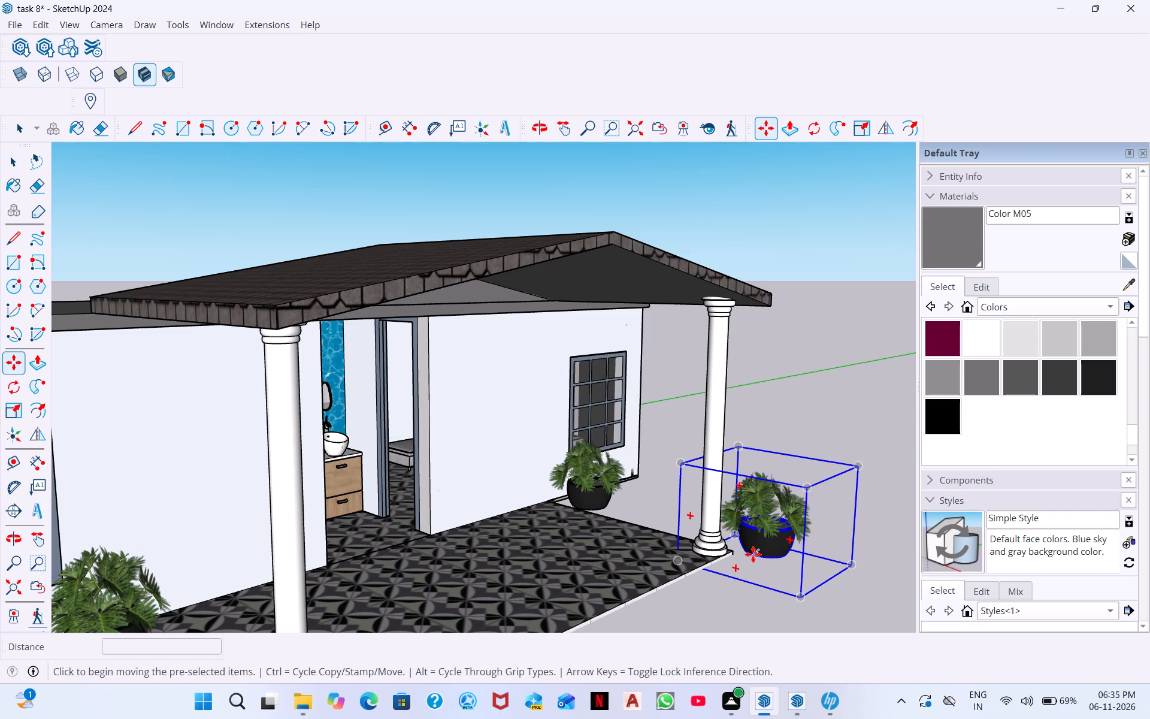
{"action": "double_click", "coordinate": [753, 554]}
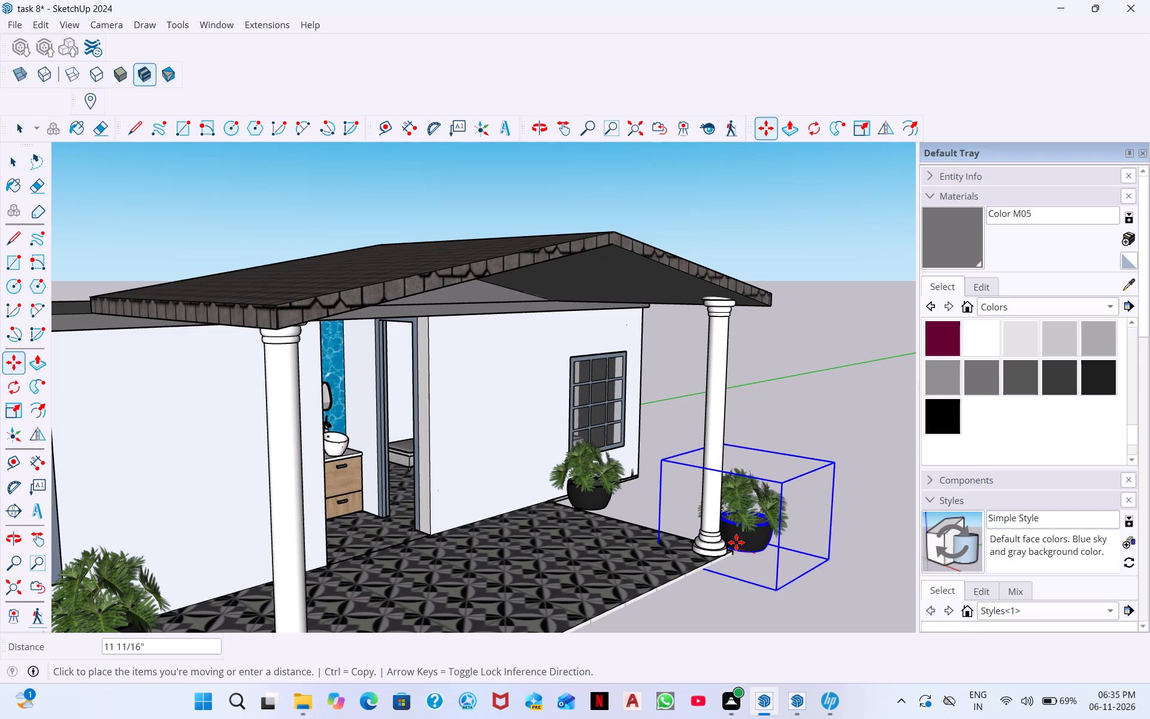
{"action": "scroll", "coordinate": [740, 537], "scroll_direction": "up", "scroll_amount": 6}
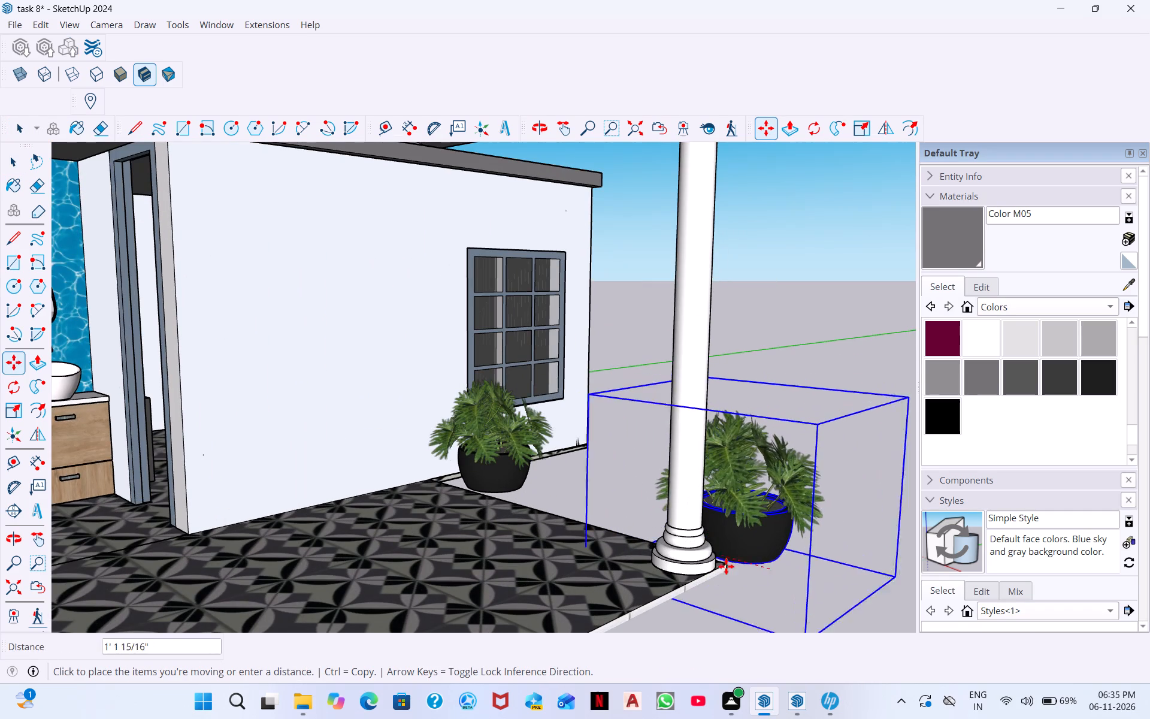
{"action": "left_click", "coordinate": [732, 552]}
Check the moved plant's position against the porch columns and the other plants from the front and both sides.
{"action": "scroll", "coordinate": [782, 602], "scroll_direction": "down", "scroll_amount": 4}
{"action": "middle_click_drag", "start_coordinate": [836, 606], "coordinate": [546, 530]}
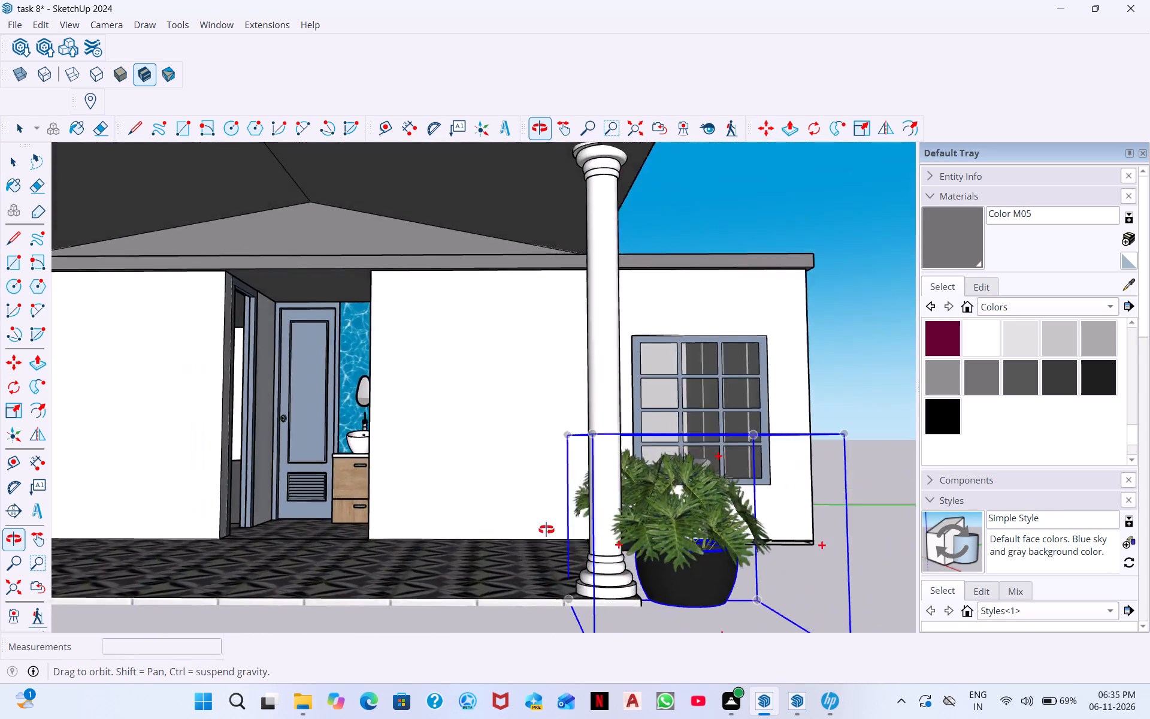
{"action": "middle_click_drag", "start_coordinate": [546, 530], "coordinate": [528, 528]}
{"action": "scroll", "coordinate": [267, 576], "scroll_direction": "down", "scroll_amount": 8}
{"action": "middle_click_drag", "start_coordinate": [186, 582], "coordinate": [75, 583]}
{"action": "scroll", "coordinate": [72, 579], "scroll_direction": "up", "scroll_amount": 4}
{"action": "middle_click_drag", "start_coordinate": [313, 512], "coordinate": [586, 497]}
{"action": "scroll", "coordinate": [286, 534], "scroll_direction": "up", "scroll_amount": 4}
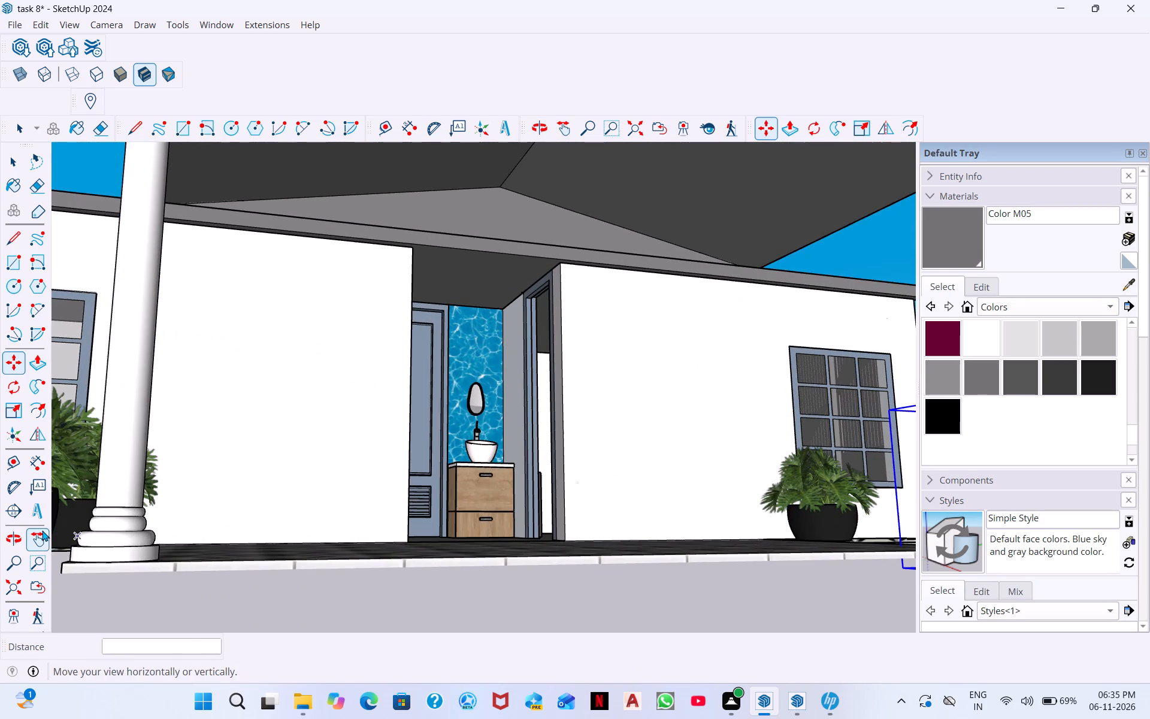
{"action": "scroll", "coordinate": [42, 530], "scroll_direction": "down", "scroll_amount": 5}
{"action": "scroll", "coordinate": [645, 471], "scroll_direction": "down", "scroll_amount": 7}
{"action": "middle_click_drag", "start_coordinate": [846, 498], "coordinate": [701, 530]}
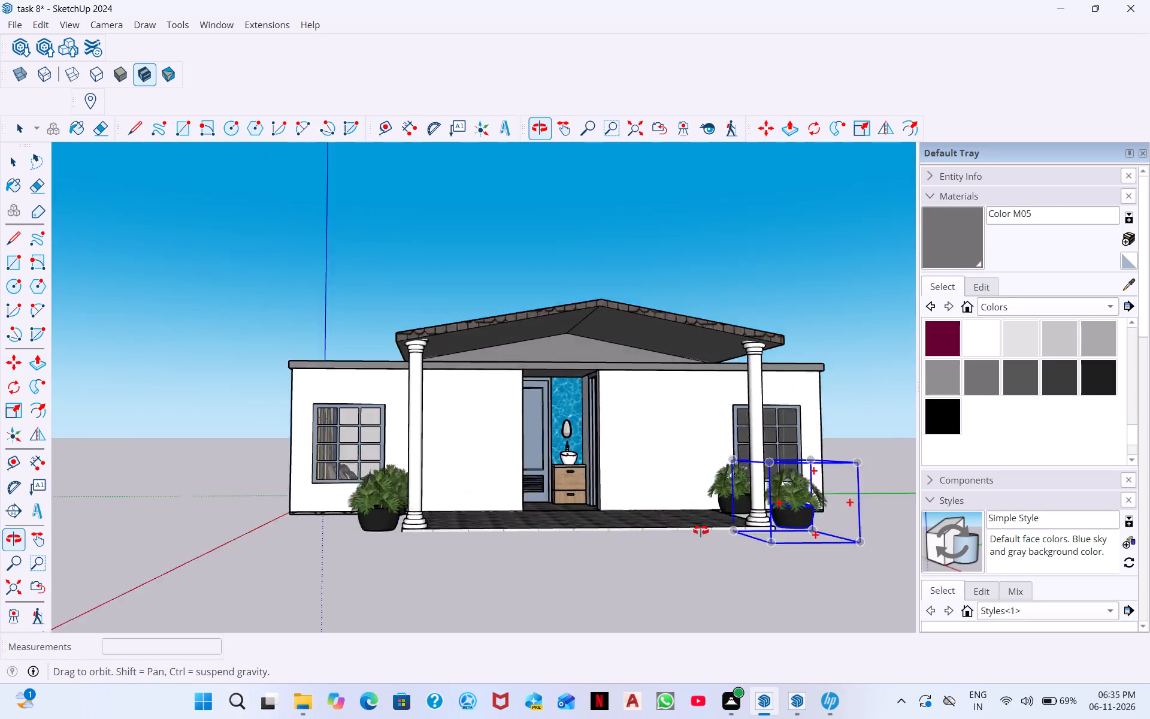
{"action": "middle_click_drag", "start_coordinate": [701, 530], "coordinate": [753, 593]}
{"action": "scroll", "coordinate": [610, 506], "scroll_direction": "down", "scroll_amount": 5}
Clear the plant selection and examine the porch front with its columns, tiled floor and potted plants.
{"action": "key", "text": "space"}
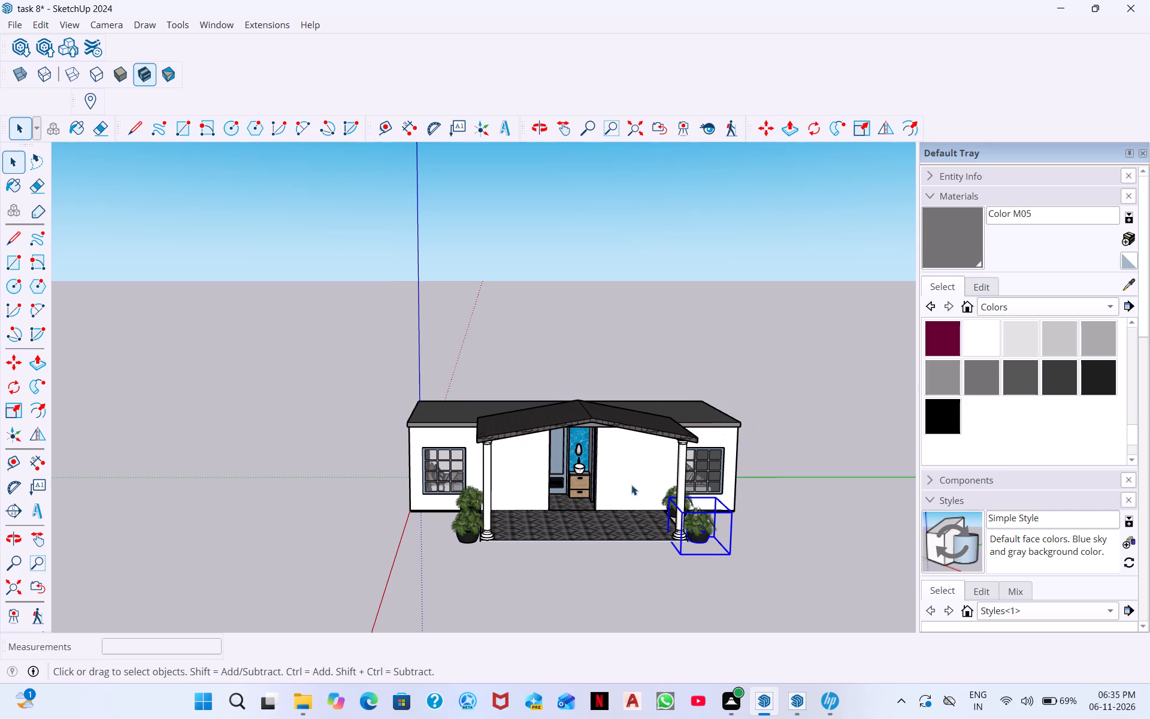
{"action": "scroll", "coordinate": [628, 524], "scroll_direction": "down", "scroll_amount": 1}
{"action": "middle_click_drag", "start_coordinate": [630, 533], "coordinate": [605, 532]}
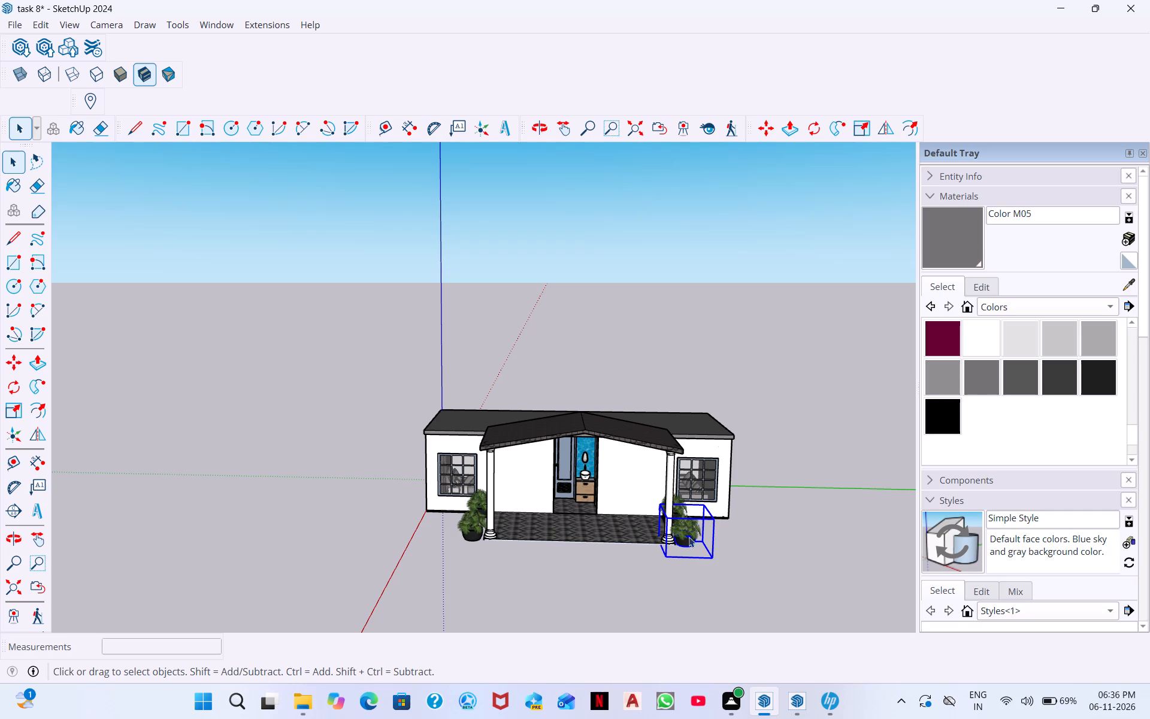
{"action": "scroll", "coordinate": [689, 534], "scroll_direction": "up", "scroll_amount": 8}
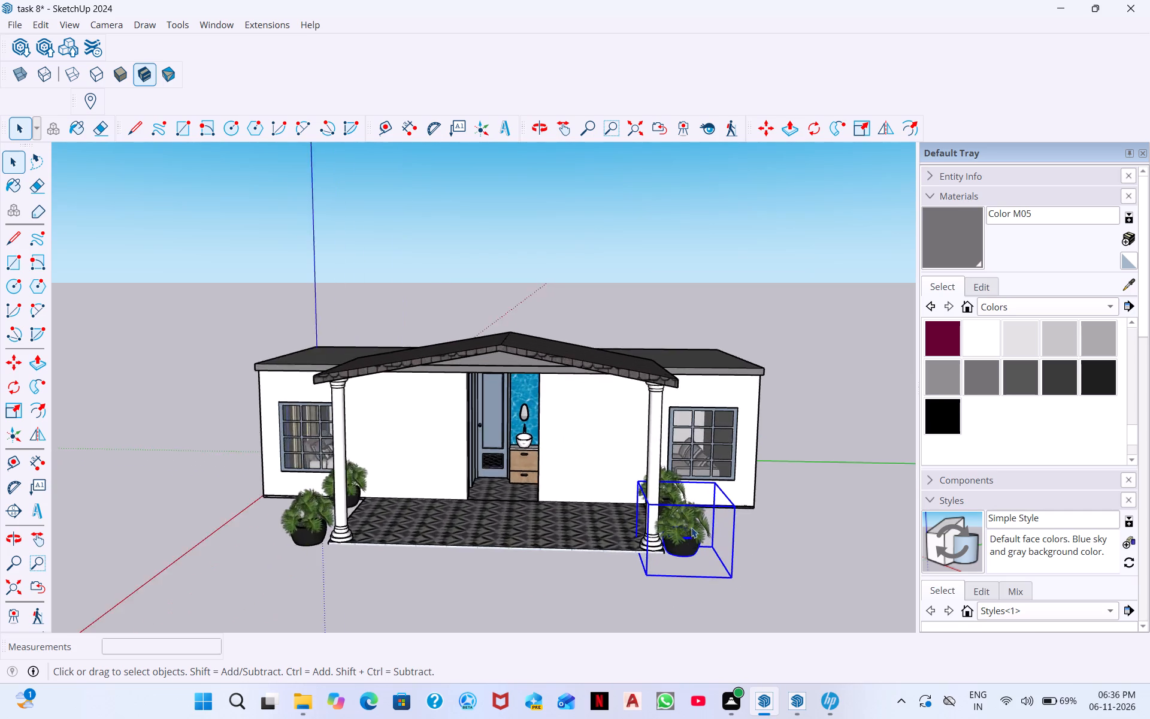
{"action": "scroll", "coordinate": [691, 527], "scroll_direction": "up", "scroll_amount": 3}
{"action": "left_click_drag", "start_coordinate": [686, 546], "coordinate": [727, 546]}
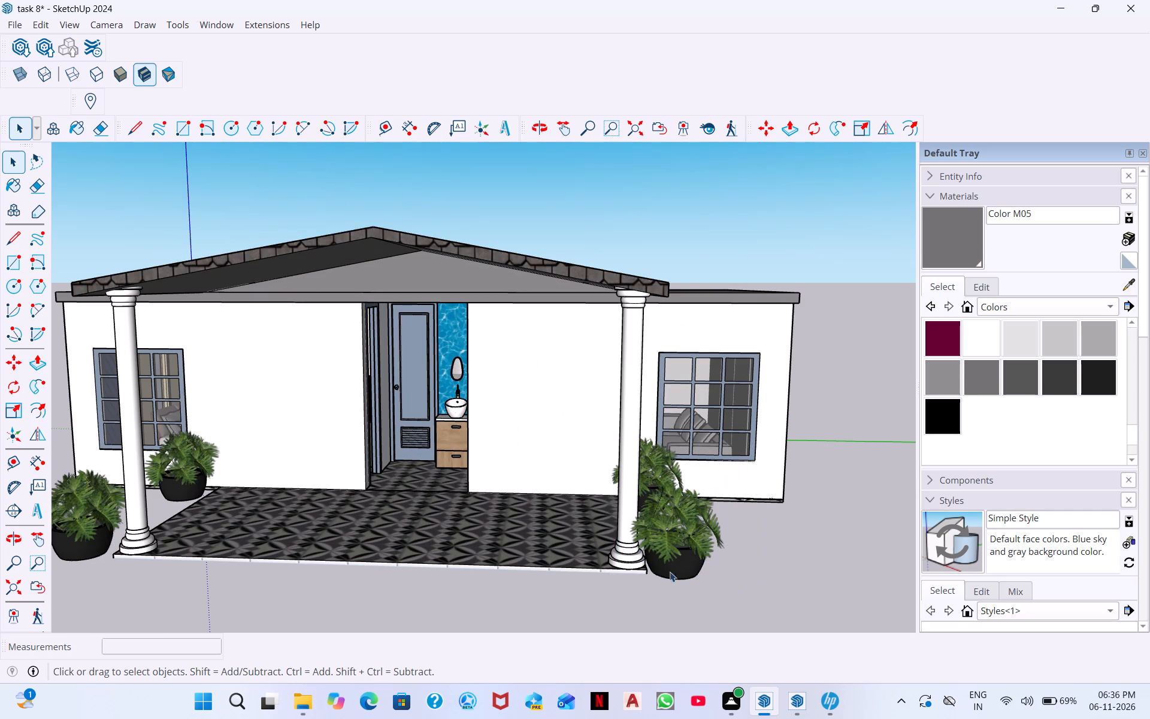
{"action": "scroll", "coordinate": [674, 549], "scroll_direction": "down", "scroll_amount": 2}
{"action": "scroll", "coordinate": [165, 627], "scroll_direction": "up", "scroll_amount": 1}
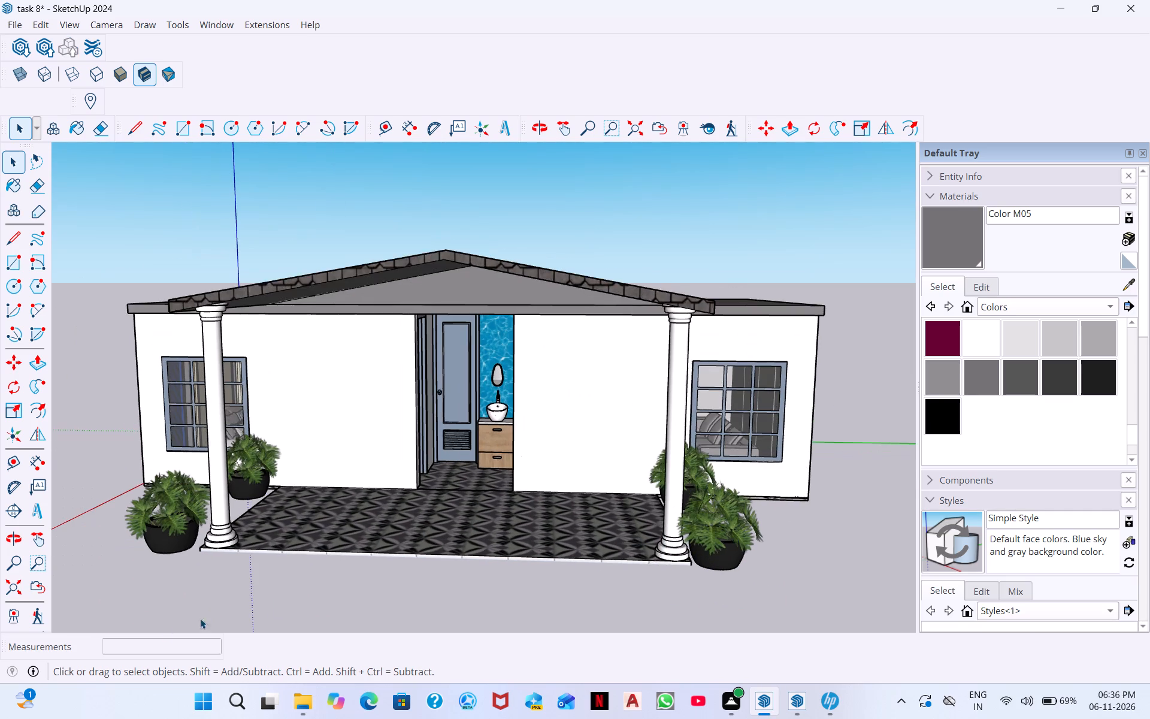
{"action": "middle_click_drag", "start_coordinate": [274, 605], "coordinate": [257, 663]}
{"action": "scroll", "coordinate": [313, 580], "scroll_direction": "down", "scroll_amount": 1}
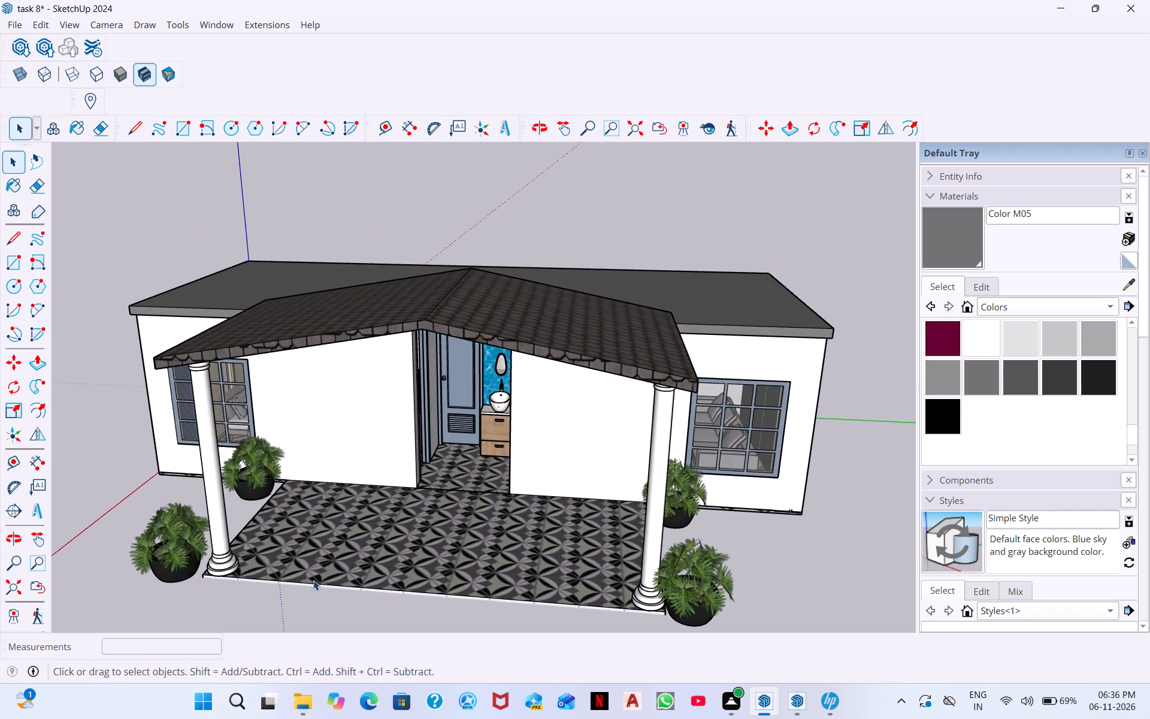
Examine the underside of the house floor, porch slab and porch roof, and the roof from above.
{"action": "scroll", "coordinate": [313, 580], "scroll_direction": "down", "scroll_amount": 4}
{"action": "middle_click_drag", "start_coordinate": [482, 484], "coordinate": [508, 417]}
{"action": "middle_click_drag", "start_coordinate": [447, 512], "coordinate": [492, 437]}
{"action": "scroll", "coordinate": [425, 524], "scroll_direction": "down", "scroll_amount": 1}
{"action": "middle_click_drag", "start_coordinate": [427, 522], "coordinate": [452, 488]}
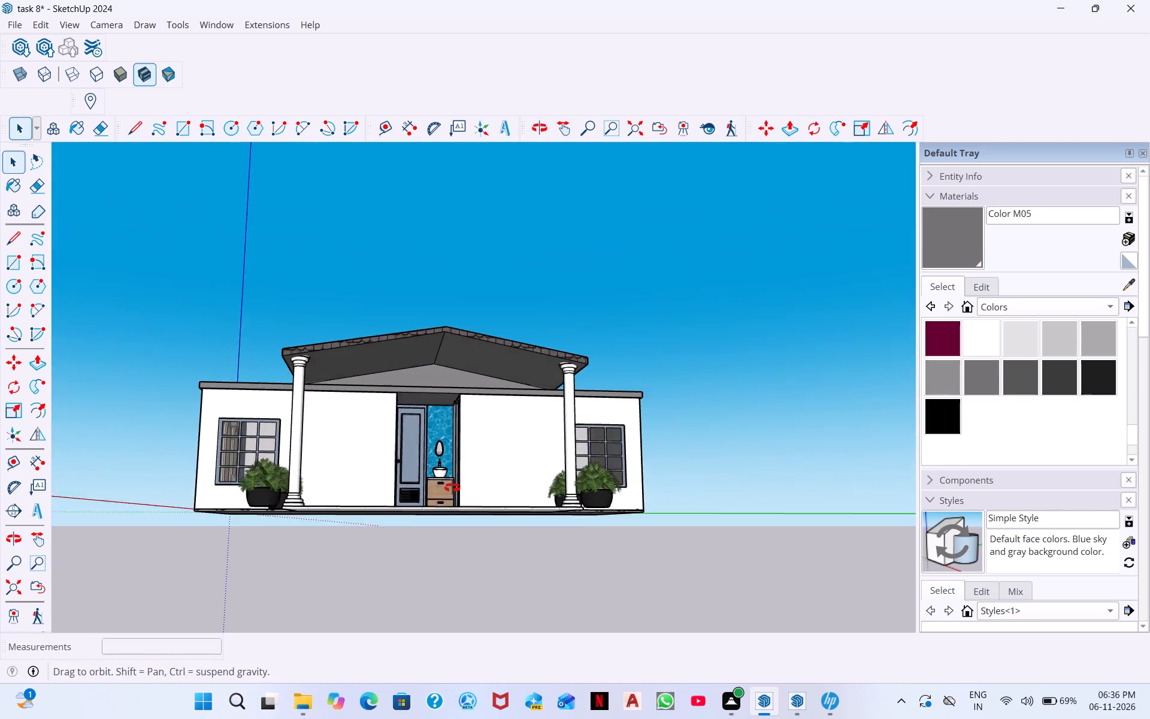
{"action": "middle_click_drag", "start_coordinate": [452, 488], "coordinate": [455, 485]}
{"action": "middle_click_drag", "start_coordinate": [496, 472], "coordinate": [513, 425]}
{"action": "middle_click_drag", "start_coordinate": [517, 471], "coordinate": [523, 461]}
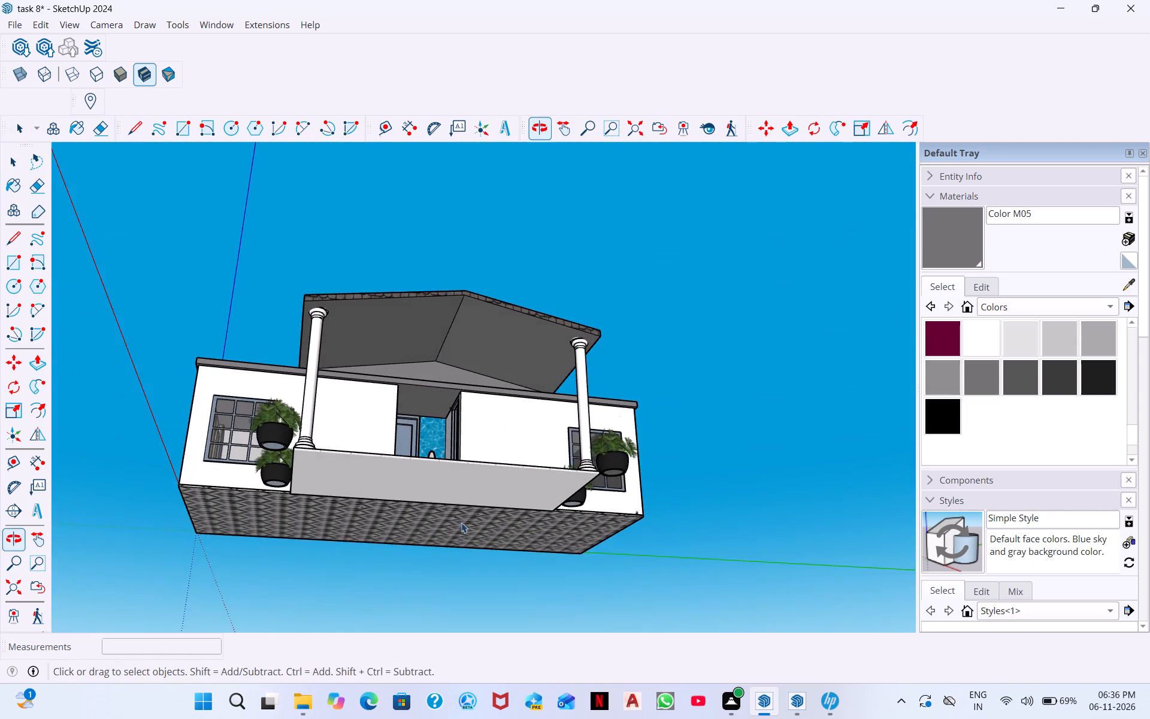
{"action": "middle_click_drag", "start_coordinate": [465, 514], "coordinate": [479, 492]}
{"action": "scroll", "coordinate": [488, 486], "scroll_direction": "up", "scroll_amount": 1}
{"action": "middle_click", "coordinate": [488, 485]}
{"action": "scroll", "coordinate": [488, 485], "scroll_direction": "down", "scroll_amount": 1}
{"action": "middle_click_drag", "start_coordinate": [437, 519], "coordinate": [465, 413]}
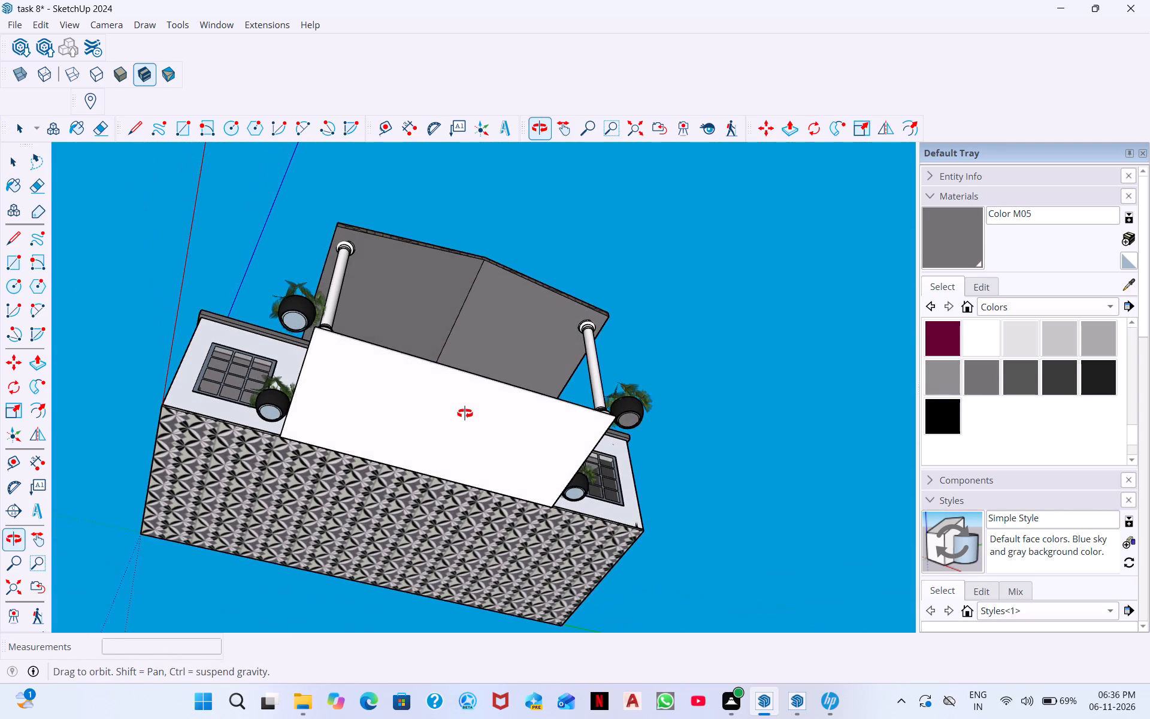
{"action": "middle_click_drag", "start_coordinate": [465, 413], "coordinate": [410, 718]}
{"action": "middle_click_drag", "start_coordinate": [500, 553], "coordinate": [563, 718]}
{"action": "scroll", "coordinate": [559, 718], "scroll_direction": "down", "scroll_amount": 1}
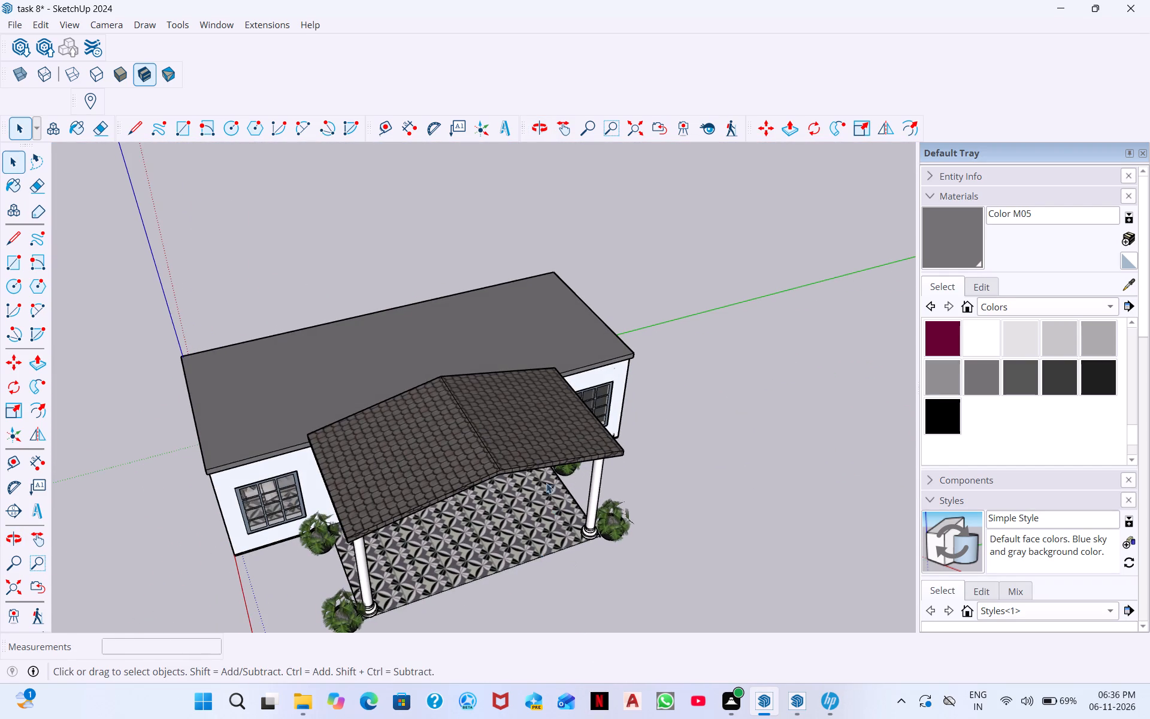
Inspect the living room end of the house, including its front window, end wall and nearby plants.
{"action": "middle_click_drag", "start_coordinate": [546, 483], "coordinate": [355, 408]}
{"action": "middle_click_drag", "start_coordinate": [452, 463], "coordinate": [462, 457]}
{"action": "middle_click_drag", "start_coordinate": [423, 496], "coordinate": [440, 433]}
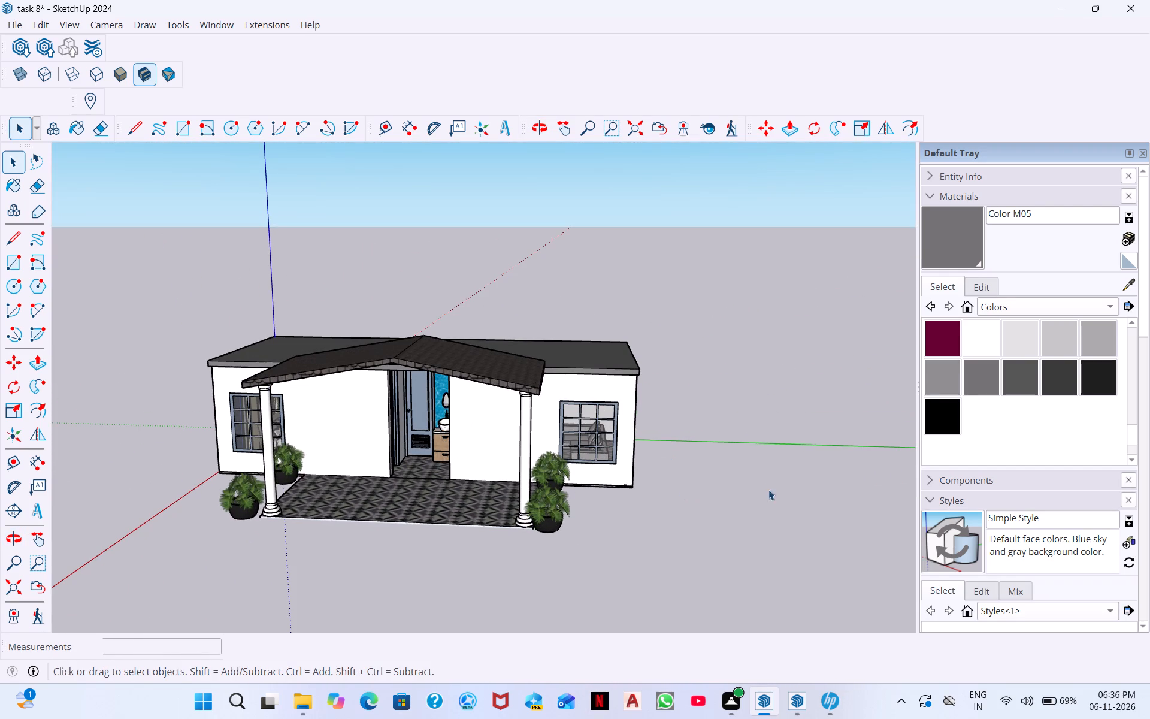
{"action": "scroll", "coordinate": [606, 427], "scroll_direction": "up", "scroll_amount": 8}
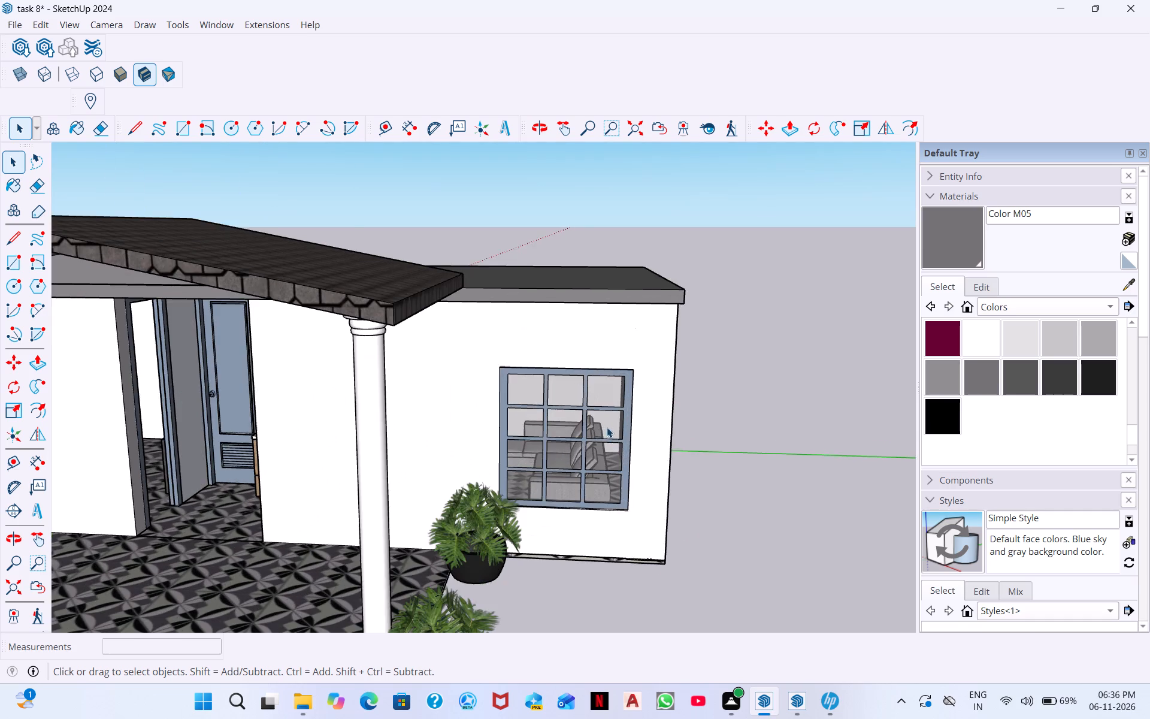
{"action": "scroll", "coordinate": [614, 496], "scroll_direction": "up", "scroll_amount": 2}
{"action": "middle_click_drag", "start_coordinate": [563, 489], "coordinate": [364, 436]}
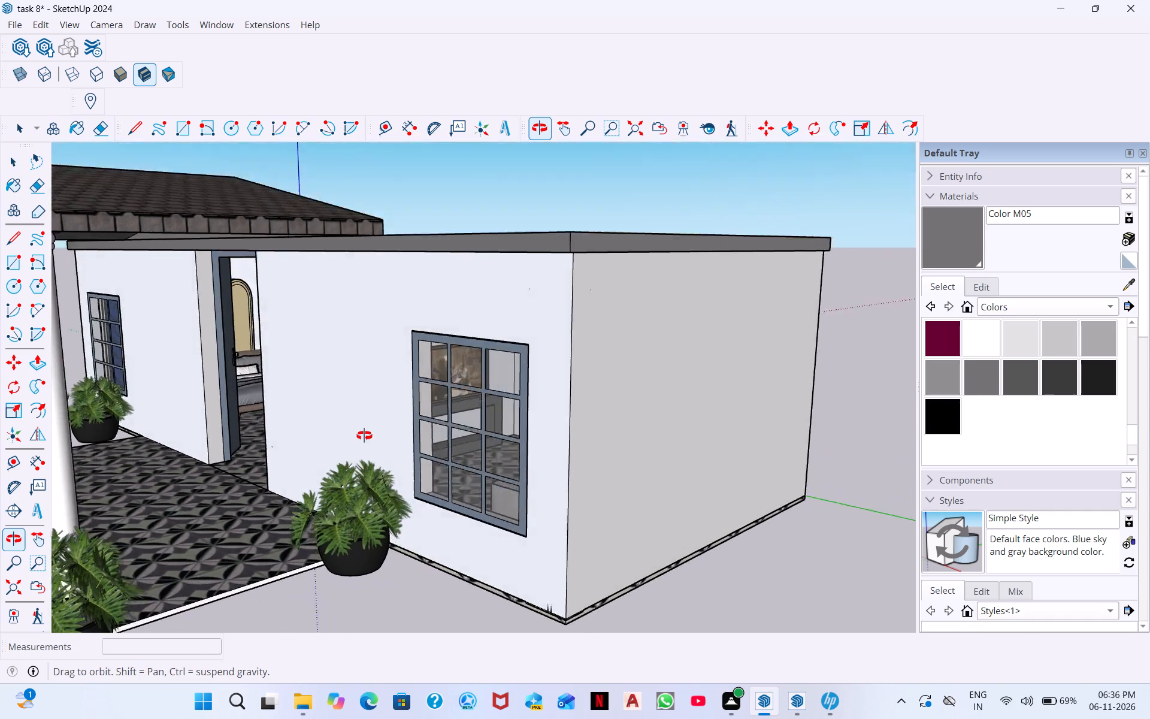
{"action": "middle_click_drag", "start_coordinate": [364, 436], "coordinate": [365, 418]}
{"action": "scroll", "coordinate": [567, 416], "scroll_direction": "down", "scroll_amount": 2}
{"action": "middle_click_drag", "start_coordinate": [665, 525], "coordinate": [773, 490]}
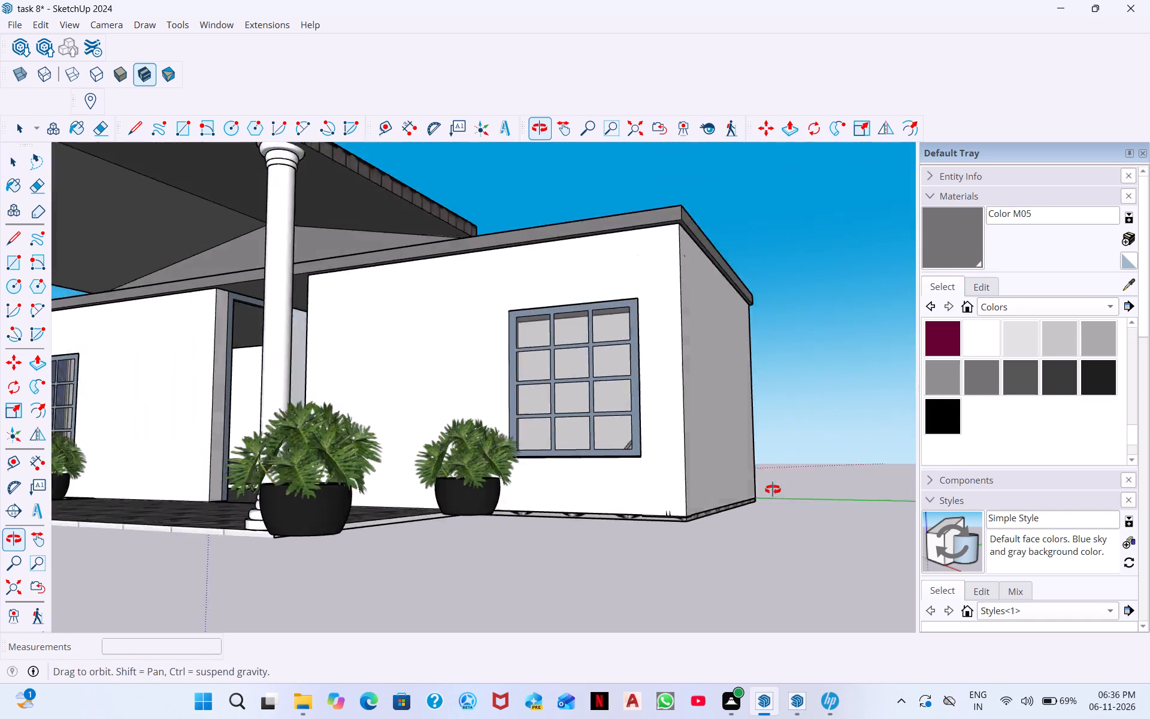
{"action": "middle_click_drag", "start_coordinate": [773, 490], "coordinate": [634, 701]}
{"action": "scroll", "coordinate": [446, 569], "scroll_direction": "down", "scroll_amount": 1}
{"action": "middle_click_drag", "start_coordinate": [446, 569], "coordinate": [666, 489]}
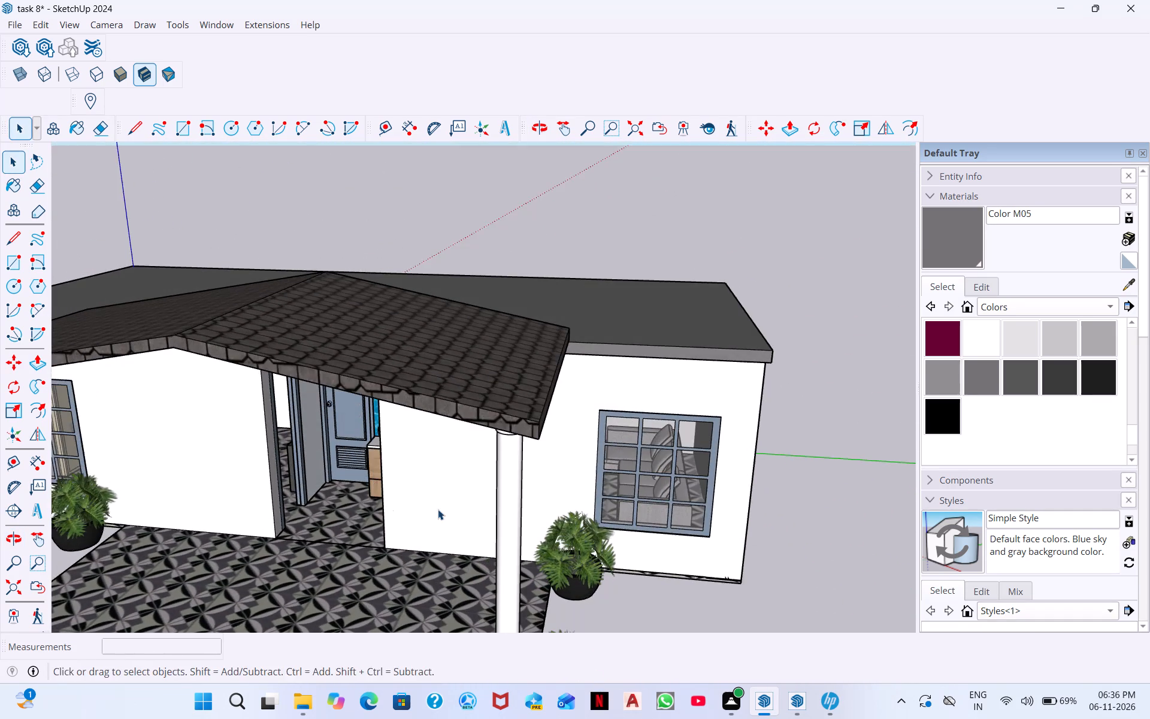
{"action": "middle_click_drag", "start_coordinate": [439, 507], "coordinate": [538, 491]}
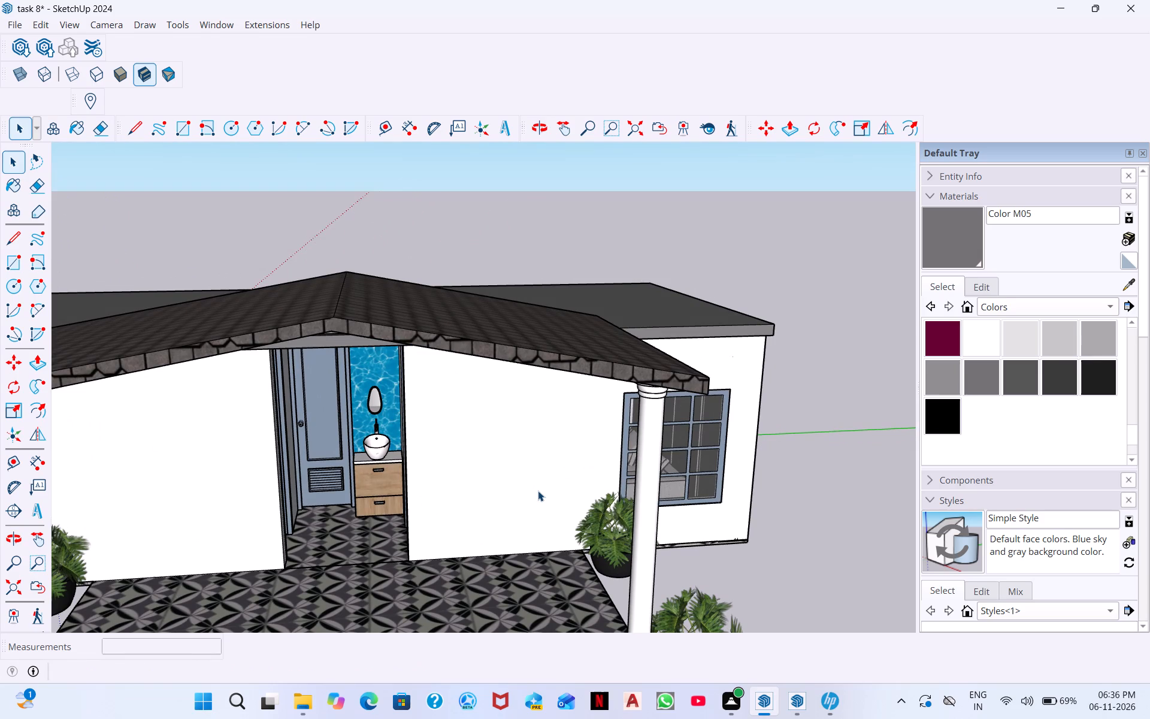
Inspect the louvred lower panel and frame of the blue-grey door inside the entrance hall up close.
{"action": "scroll", "coordinate": [297, 490], "scroll_direction": "up", "scroll_amount": 15}
{"action": "scroll", "coordinate": [330, 484], "scroll_direction": "up", "scroll_amount": 6}
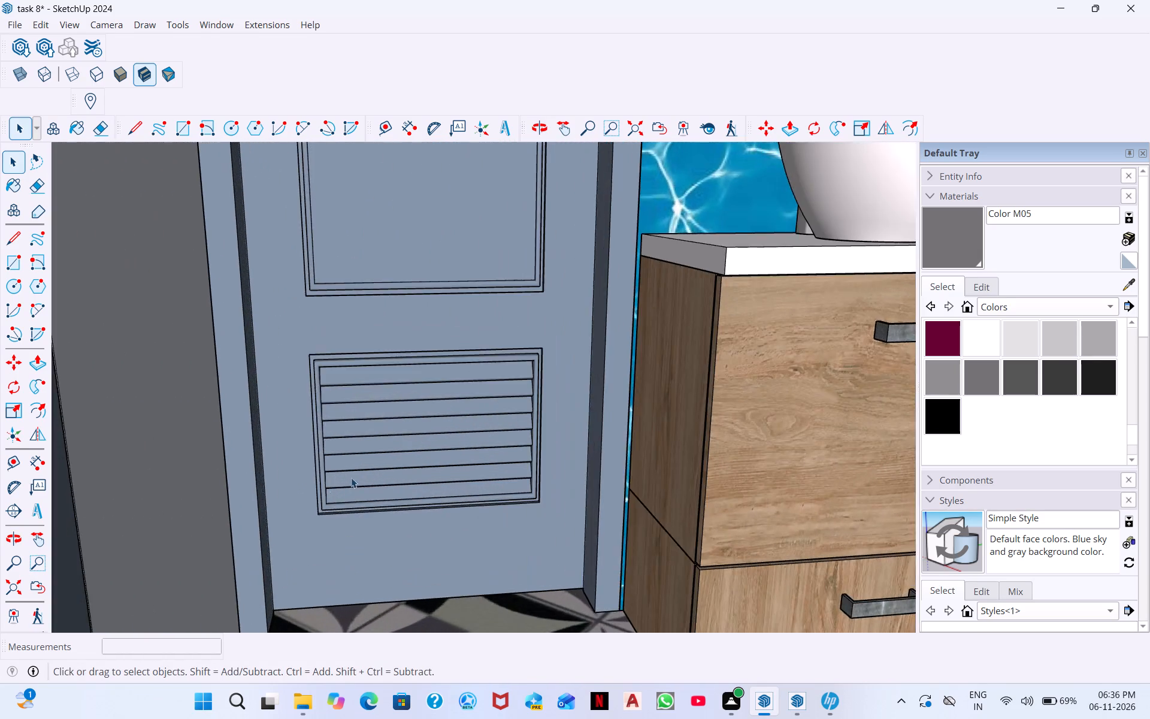
{"action": "scroll", "coordinate": [351, 478], "scroll_direction": "up", "scroll_amount": 14}
{"action": "scroll", "coordinate": [512, 484], "scroll_direction": "up", "scroll_amount": 2}
{"action": "middle_click_drag", "start_coordinate": [512, 484], "coordinate": [540, 418]}
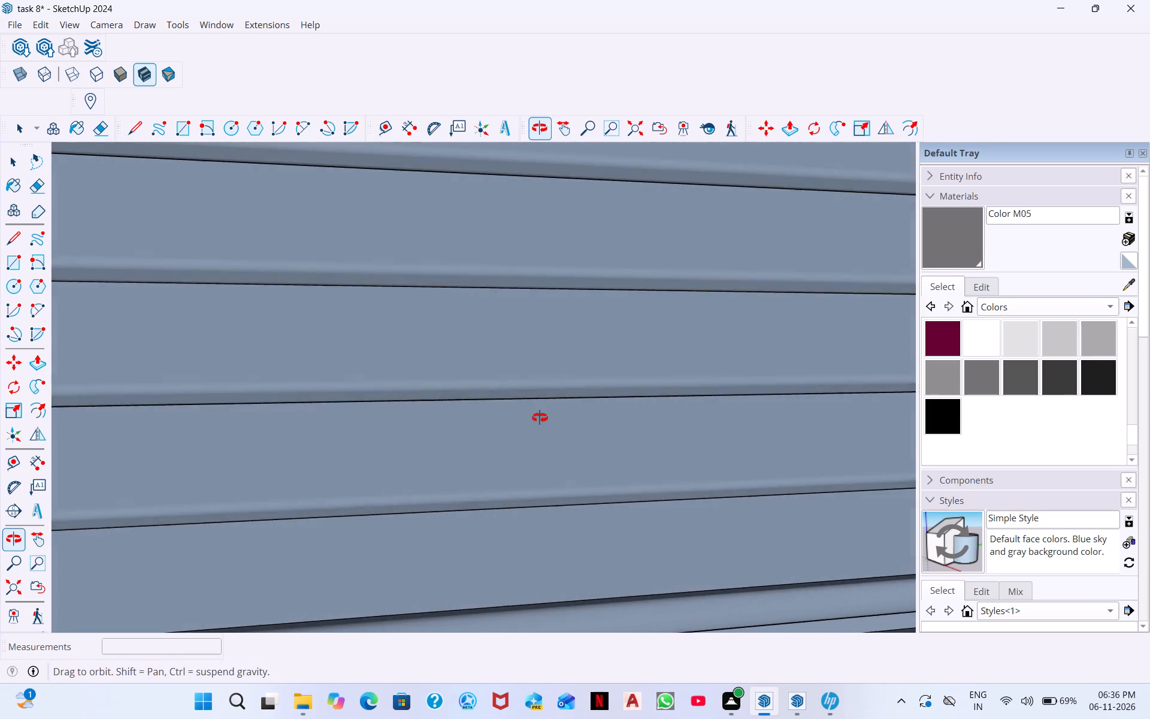
{"action": "middle_click_drag", "start_coordinate": [540, 418], "coordinate": [566, 373]}
{"action": "scroll", "coordinate": [566, 373], "scroll_direction": "down", "scroll_amount": 17}
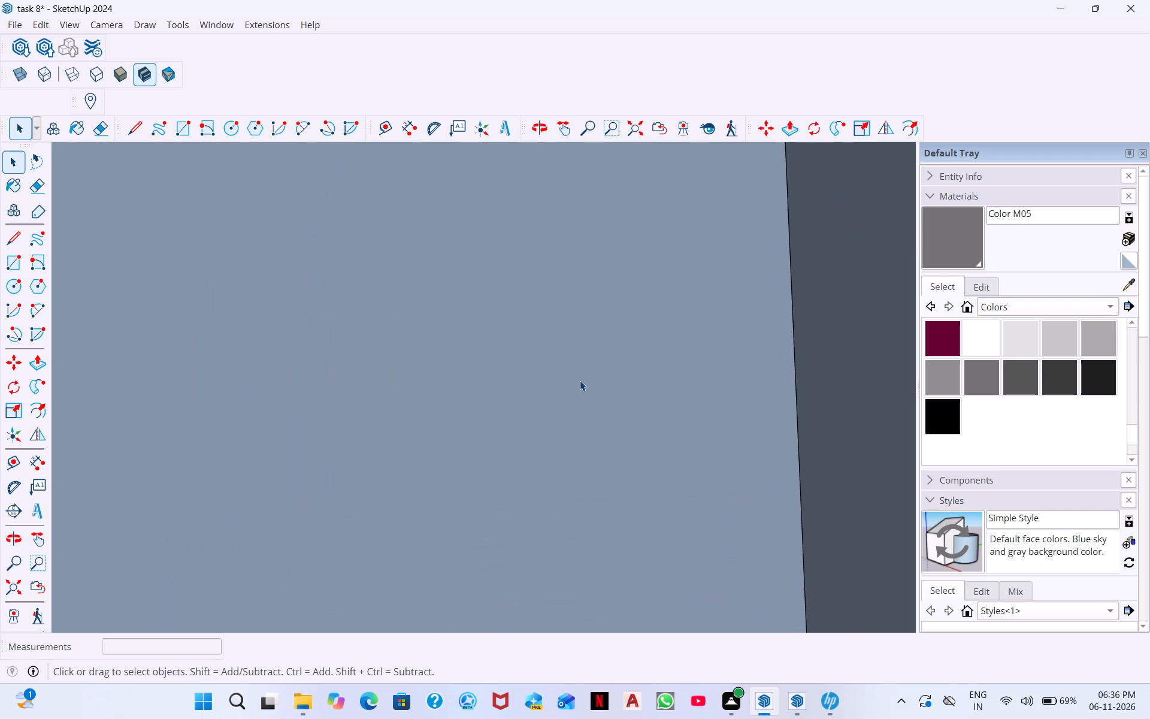
{"action": "scroll", "coordinate": [576, 398], "scroll_direction": "down", "scroll_amount": 20}
{"action": "scroll", "coordinate": [576, 398], "scroll_direction": "down", "scroll_amount": 13}
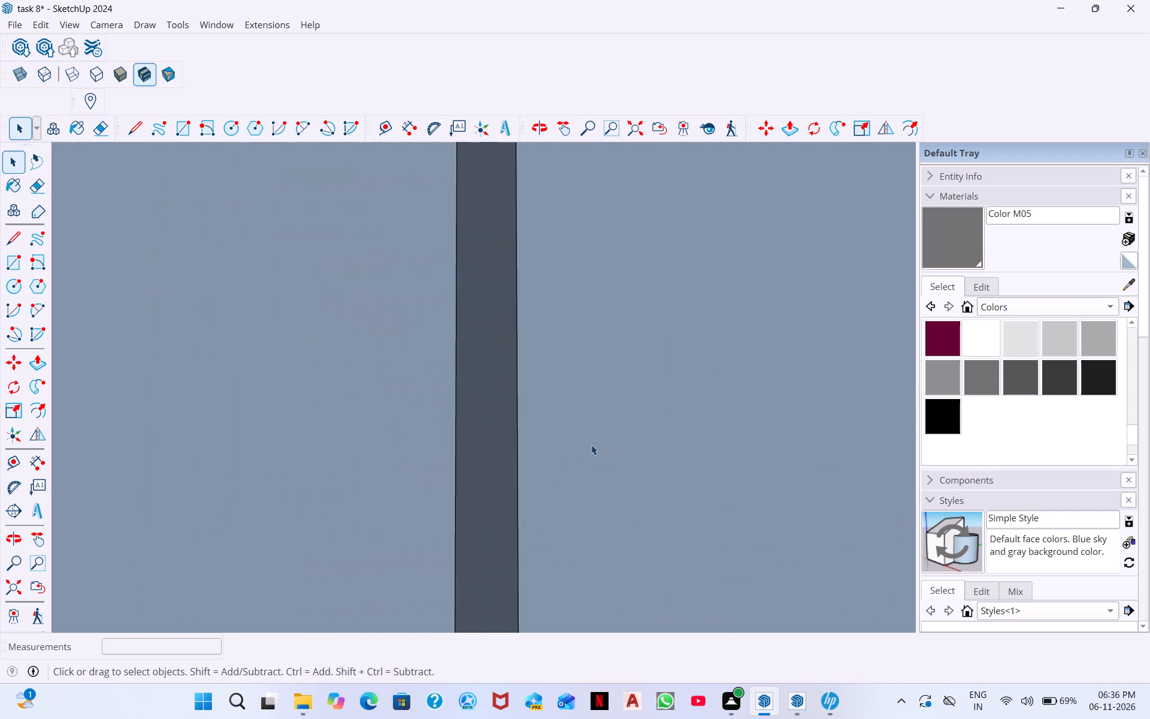
{"action": "scroll", "coordinate": [591, 445], "scroll_direction": "down", "scroll_amount": 4}
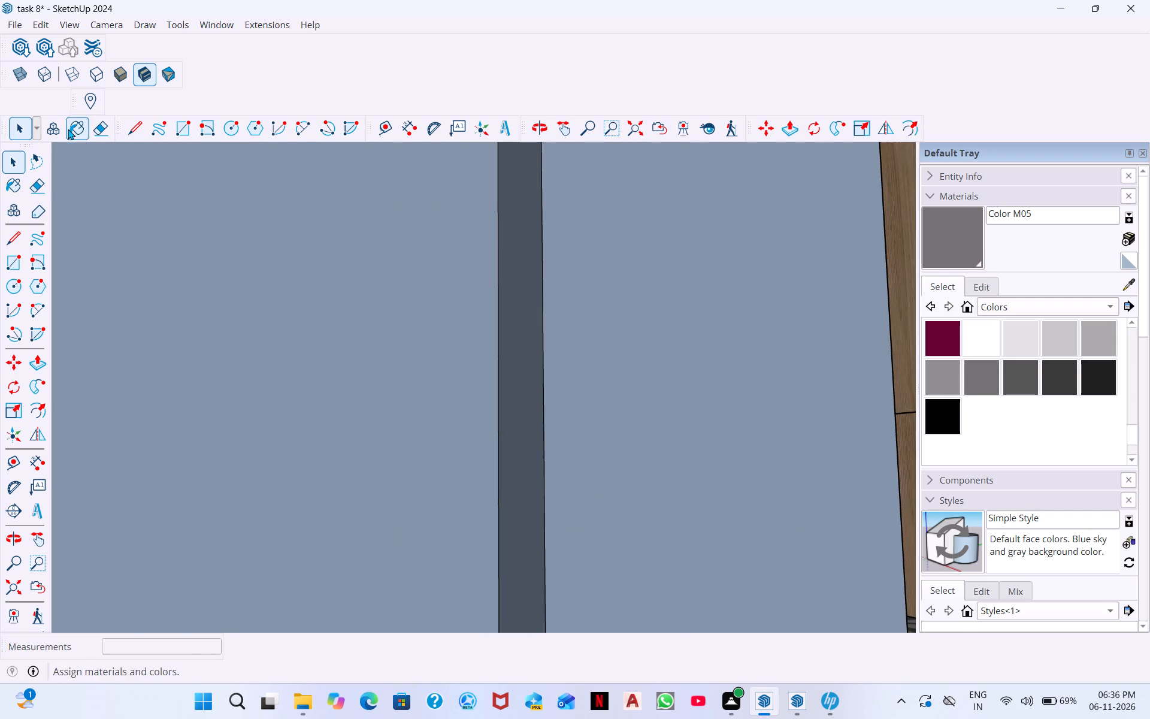
Fit the whole model in view and examine the house exterior from the front and the bedroom end.
{"action": "left_click", "coordinate": [630, 126]}
{"action": "scroll", "coordinate": [582, 206], "scroll_direction": "down", "scroll_amount": 3}
{"action": "middle_click_drag", "start_coordinate": [586, 363], "coordinate": [597, 381]}
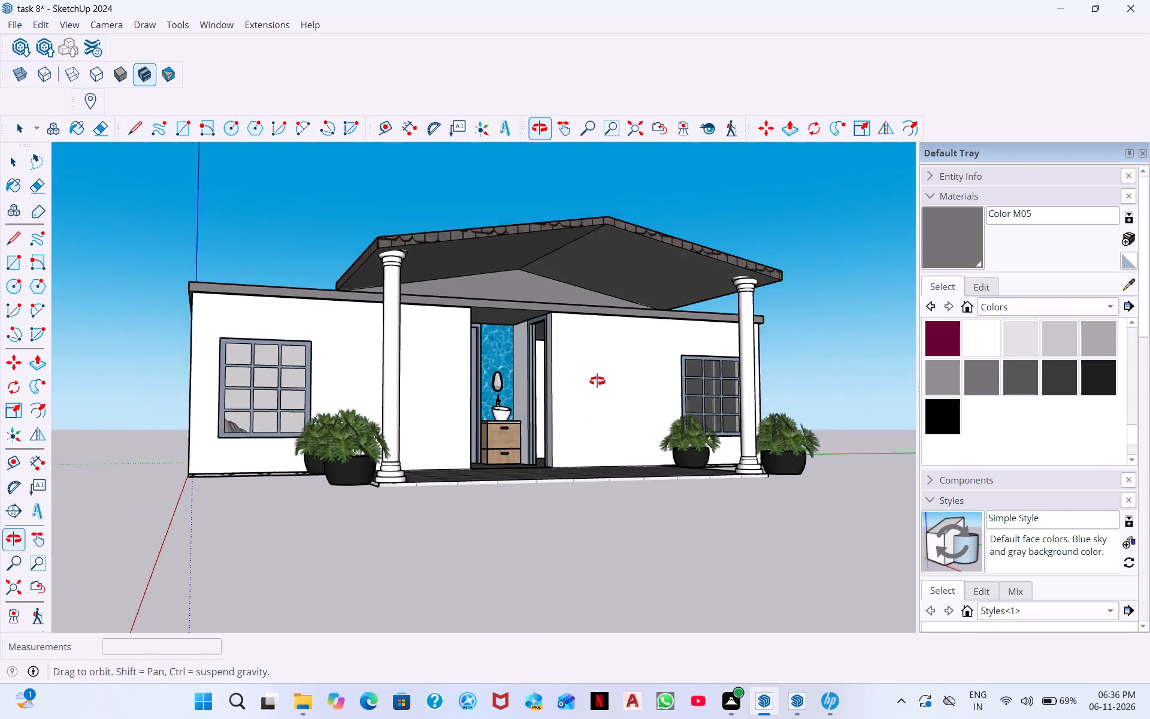
{"action": "middle_click_drag", "start_coordinate": [597, 381], "coordinate": [516, 485]}
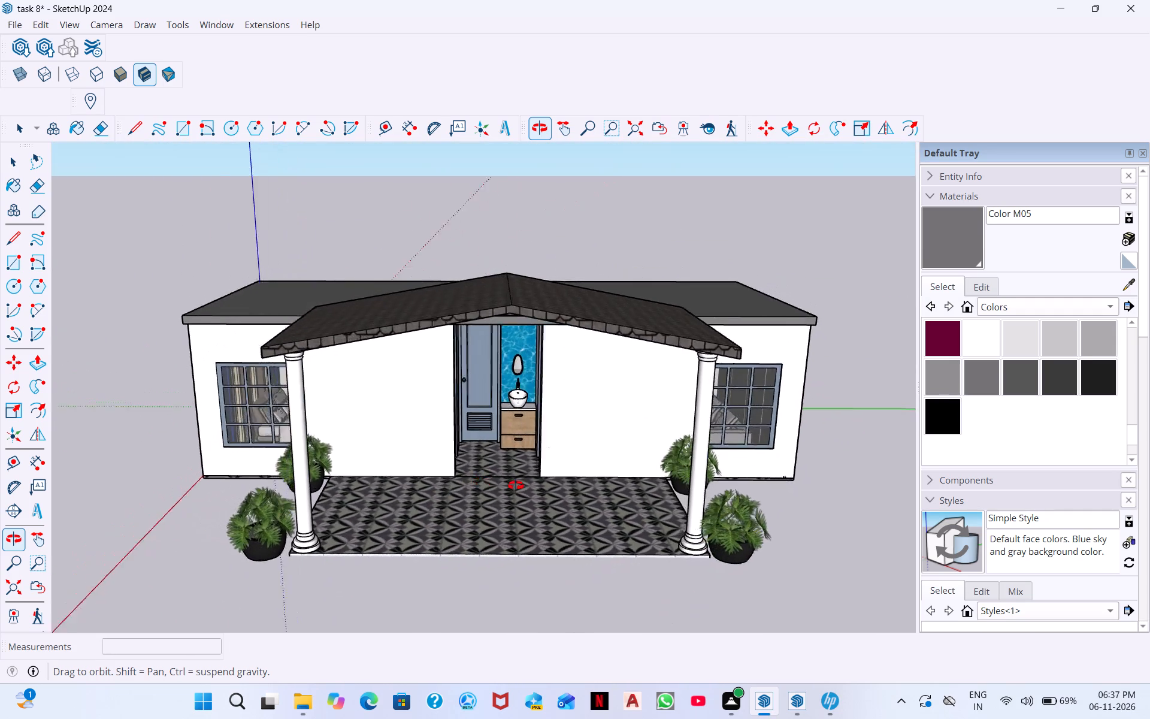
{"action": "middle_click_drag", "start_coordinate": [516, 485], "coordinate": [868, 484]}
{"action": "scroll", "coordinate": [746, 494], "scroll_direction": "down", "scroll_amount": 1}
{"action": "scroll", "coordinate": [494, 490], "scroll_direction": "up", "scroll_amount": 2}
{"action": "scroll", "coordinate": [494, 490], "scroll_direction": "down", "scroll_amount": 3}
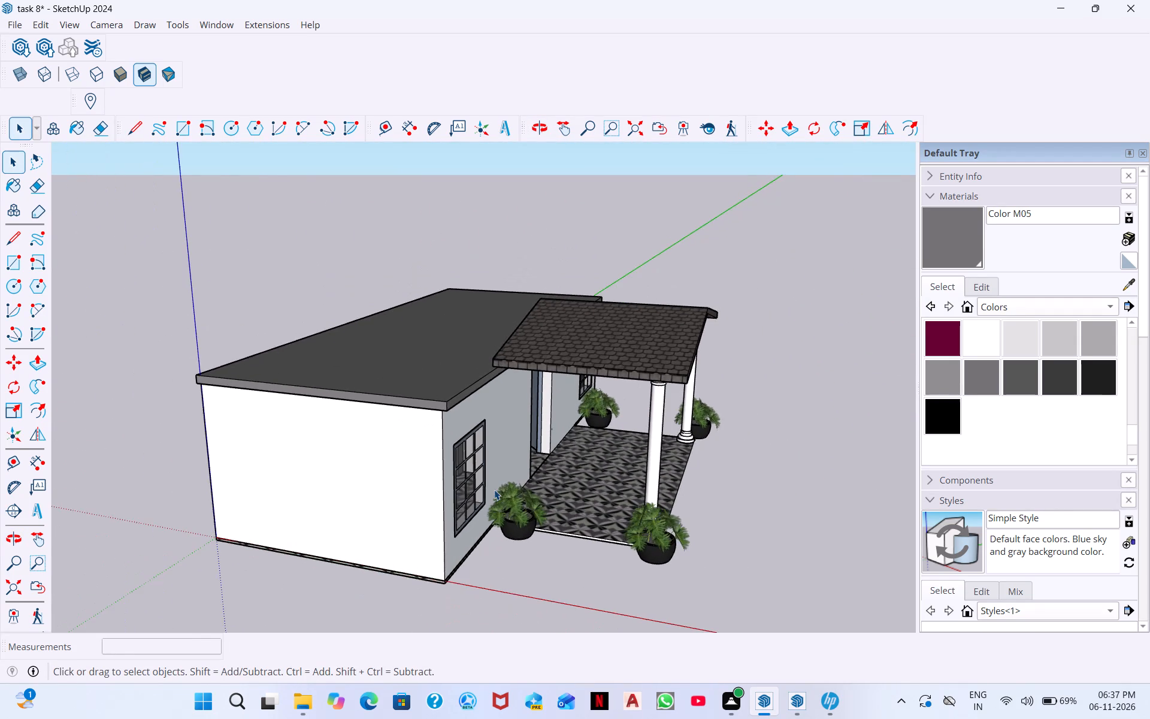
{"action": "scroll", "coordinate": [607, 459], "scroll_direction": "down", "scroll_amount": 1}
{"action": "middle_click_drag", "start_coordinate": [607, 461], "coordinate": [381, 466]}
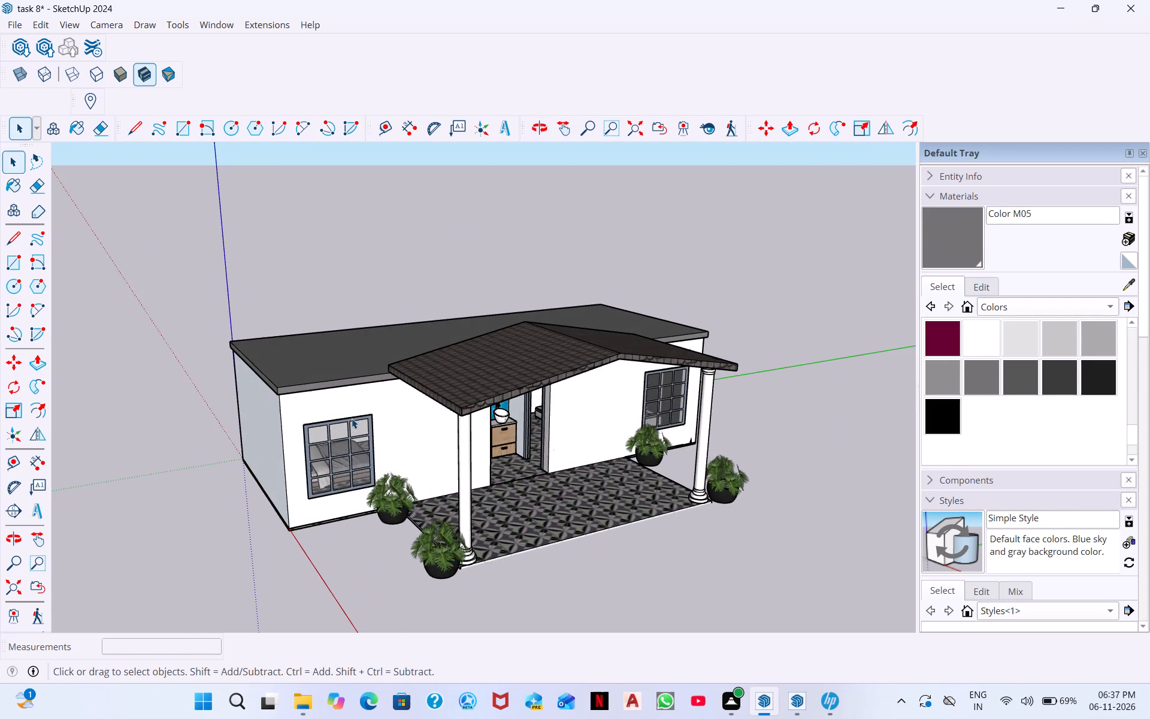
Inspect the bedroom window and the porch roof shingles up close, and the complete front of the house.
{"action": "scroll", "coordinate": [352, 418], "scroll_direction": "up", "scroll_amount": 9}
{"action": "middle_click_drag", "start_coordinate": [347, 438], "coordinate": [379, 458]}
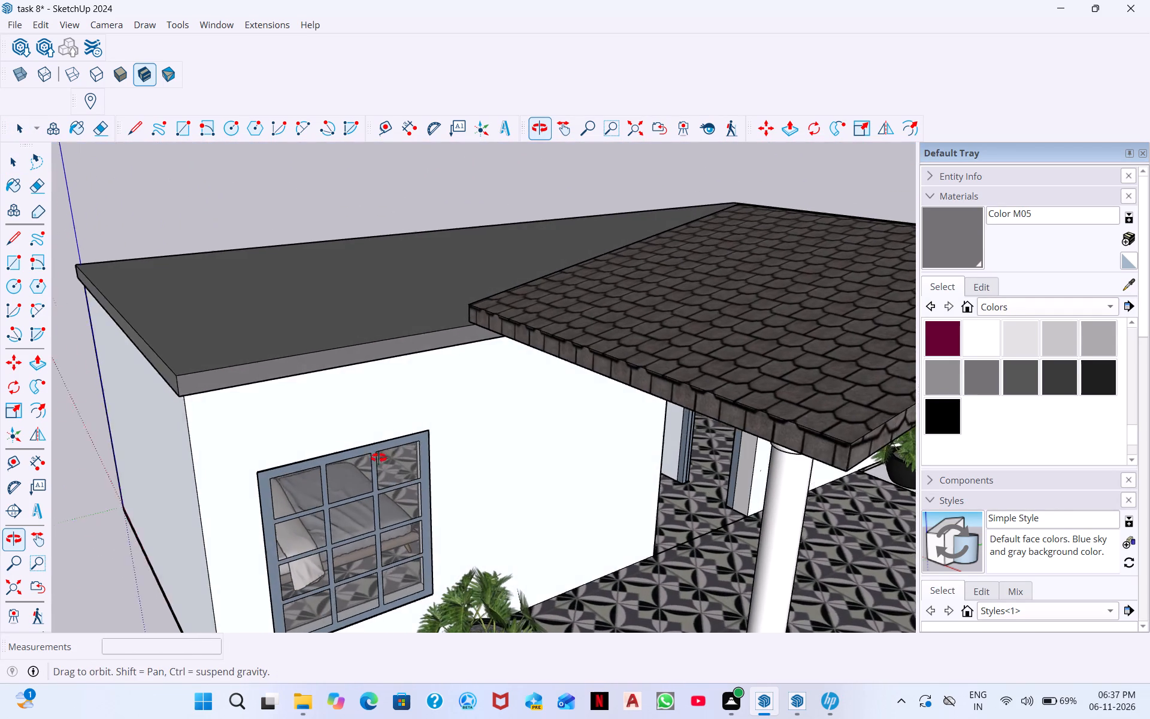
{"action": "middle_click_drag", "start_coordinate": [379, 458], "coordinate": [386, 455]}
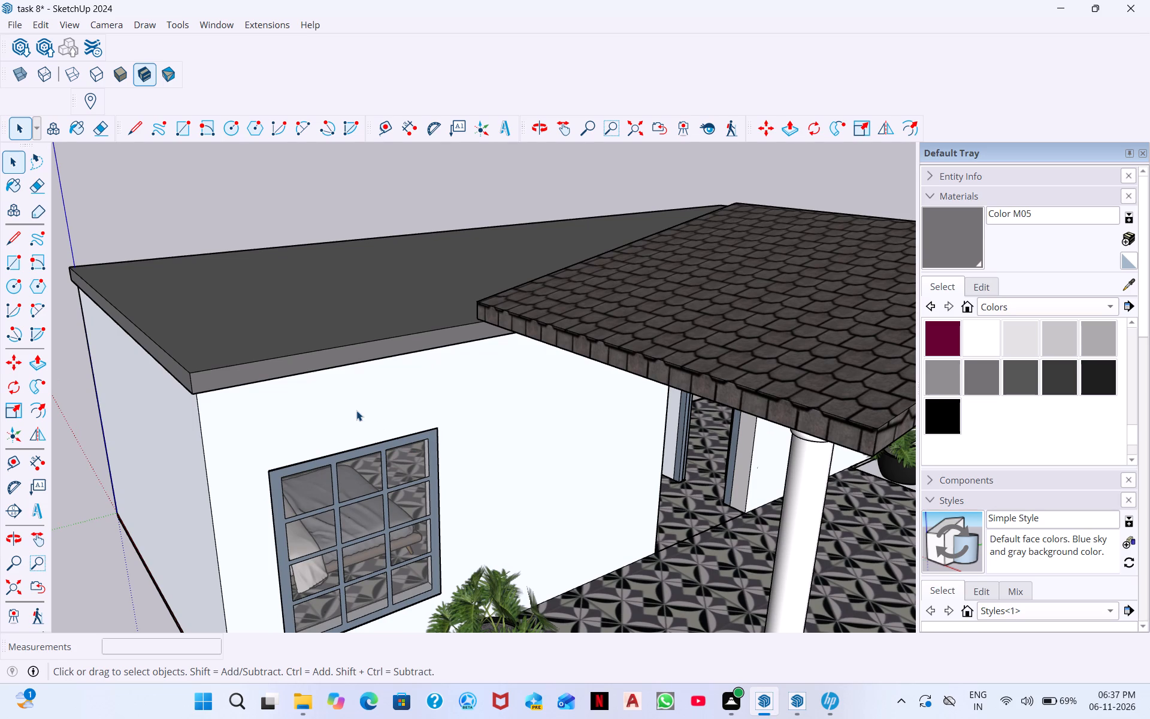
{"action": "scroll", "coordinate": [480, 395], "scroll_direction": "down", "scroll_amount": 7}
{"action": "middle_click_drag", "start_coordinate": [752, 449], "coordinate": [703, 400]}
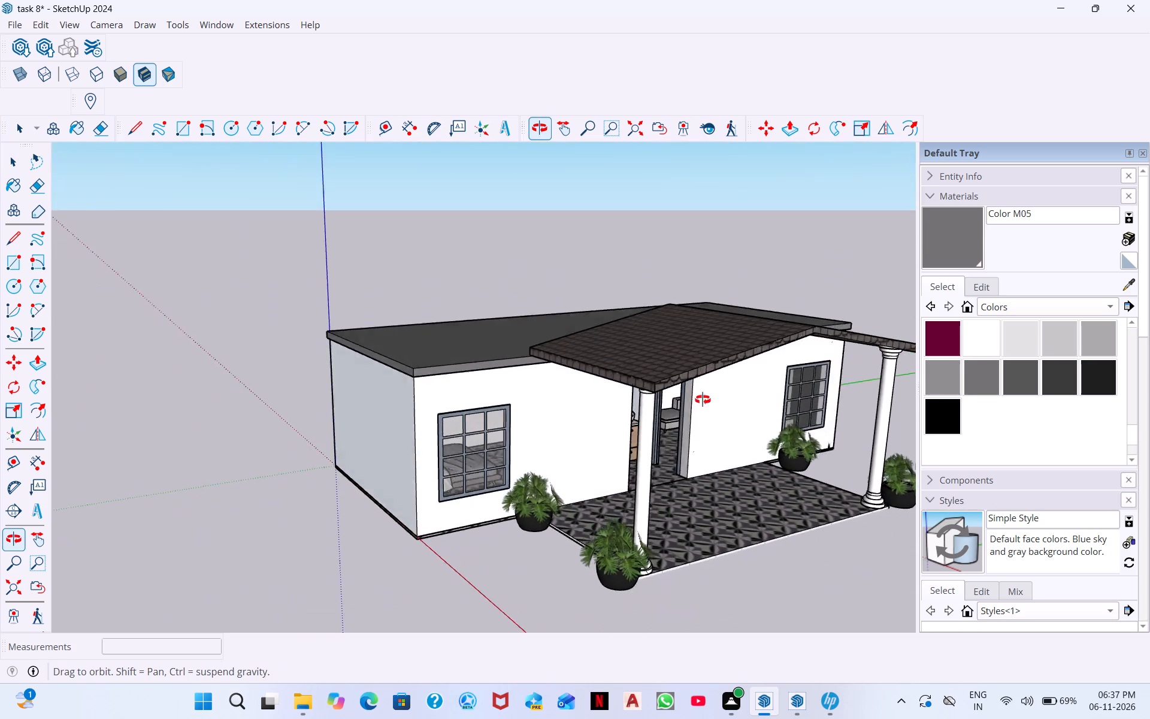
{"action": "middle_click_drag", "start_coordinate": [703, 400], "coordinate": [449, 388]}
{"action": "scroll", "coordinate": [570, 480], "scroll_direction": "down", "scroll_amount": 2}
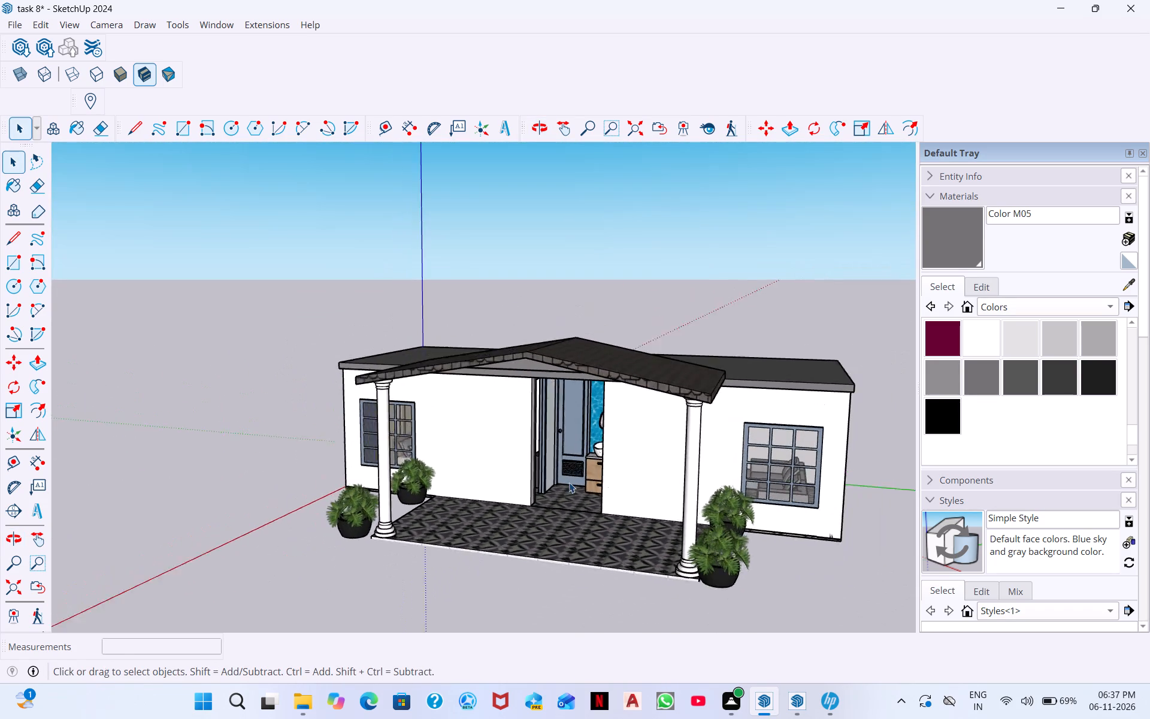
{"action": "scroll", "coordinate": [569, 482], "scroll_direction": "up", "scroll_amount": 1}
{"action": "scroll", "coordinate": [569, 482], "scroll_direction": "down", "scroll_amount": 6}
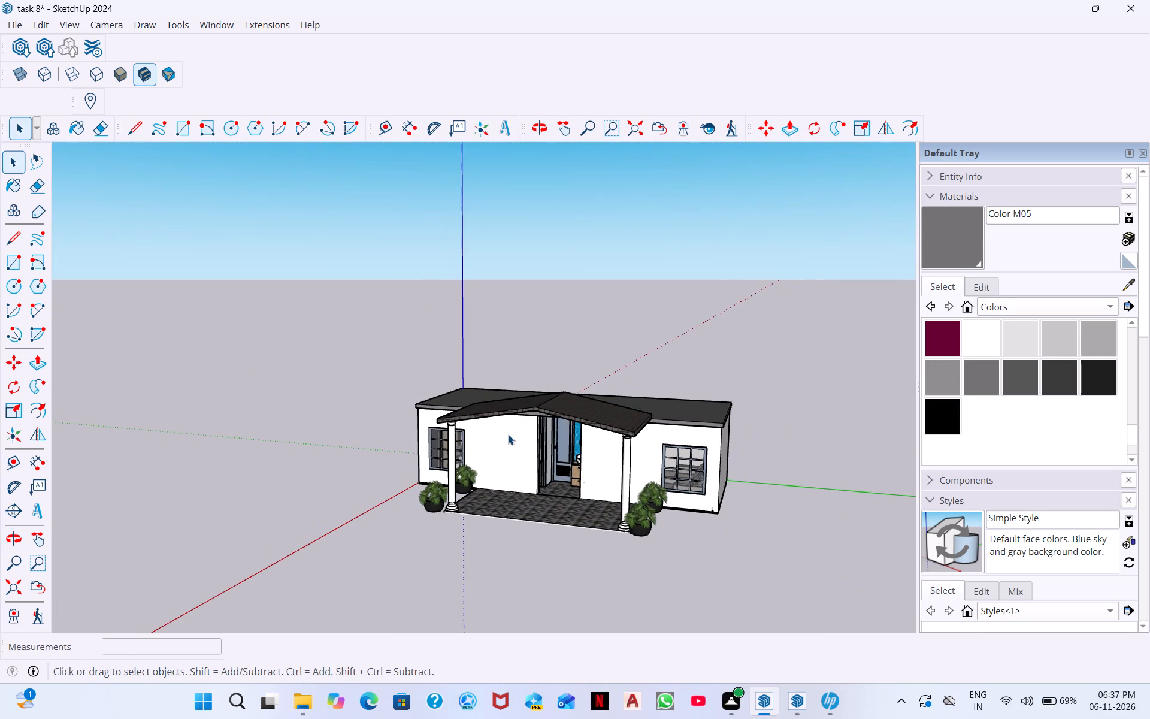
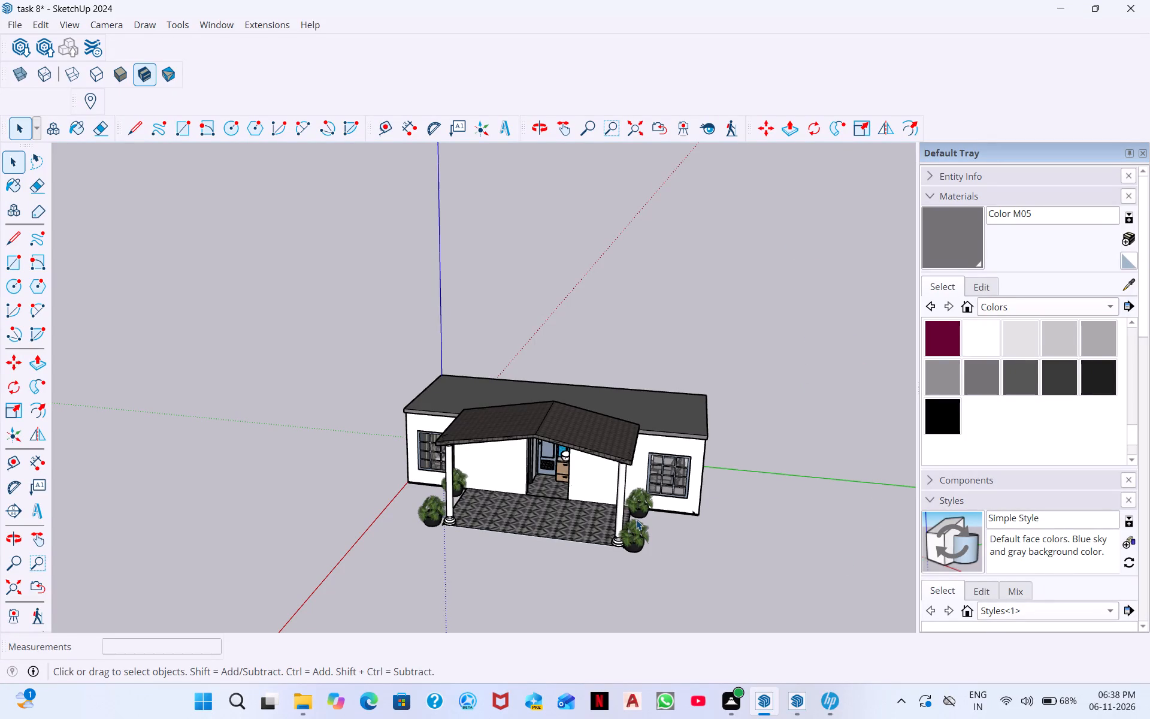
Inspect the house front and porch from above, from below and straight on at eye level.
{"action": "scroll", "coordinate": [635, 522], "scroll_direction": "down", "scroll_amount": 3}
{"action": "middle_click_drag", "start_coordinate": [585, 496], "coordinate": [595, 433]}
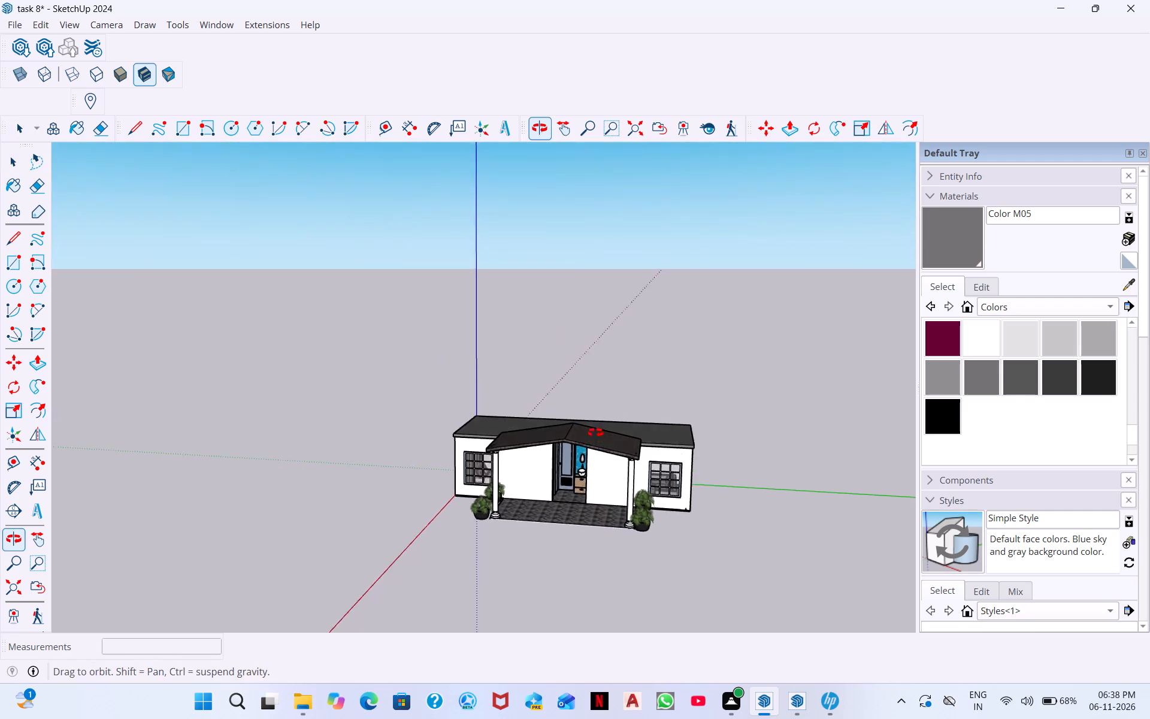
{"action": "middle_click_drag", "start_coordinate": [595, 433], "coordinate": [589, 400]}
{"action": "middle_click_drag", "start_coordinate": [581, 496], "coordinate": [604, 406]}
{"action": "middle_click_drag", "start_coordinate": [582, 452], "coordinate": [600, 395]}
{"action": "middle_click_drag", "start_coordinate": [585, 501], "coordinate": [603, 446]}
{"action": "middle_click_drag", "start_coordinate": [595, 490], "coordinate": [586, 620]}
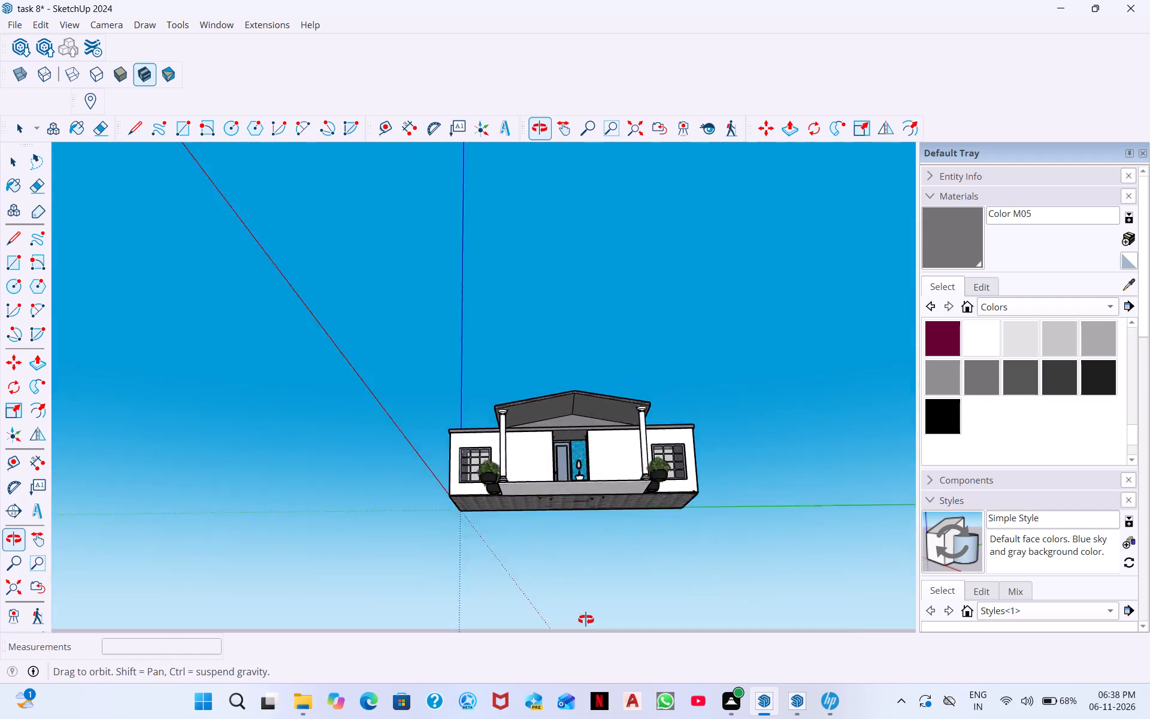
{"action": "middle_click_drag", "start_coordinate": [586, 620], "coordinate": [589, 718]}
{"action": "scroll", "coordinate": [568, 526], "scroll_direction": "up", "scroll_amount": 14}
{"action": "scroll", "coordinate": [573, 477], "scroll_direction": "down", "scroll_amount": 3}
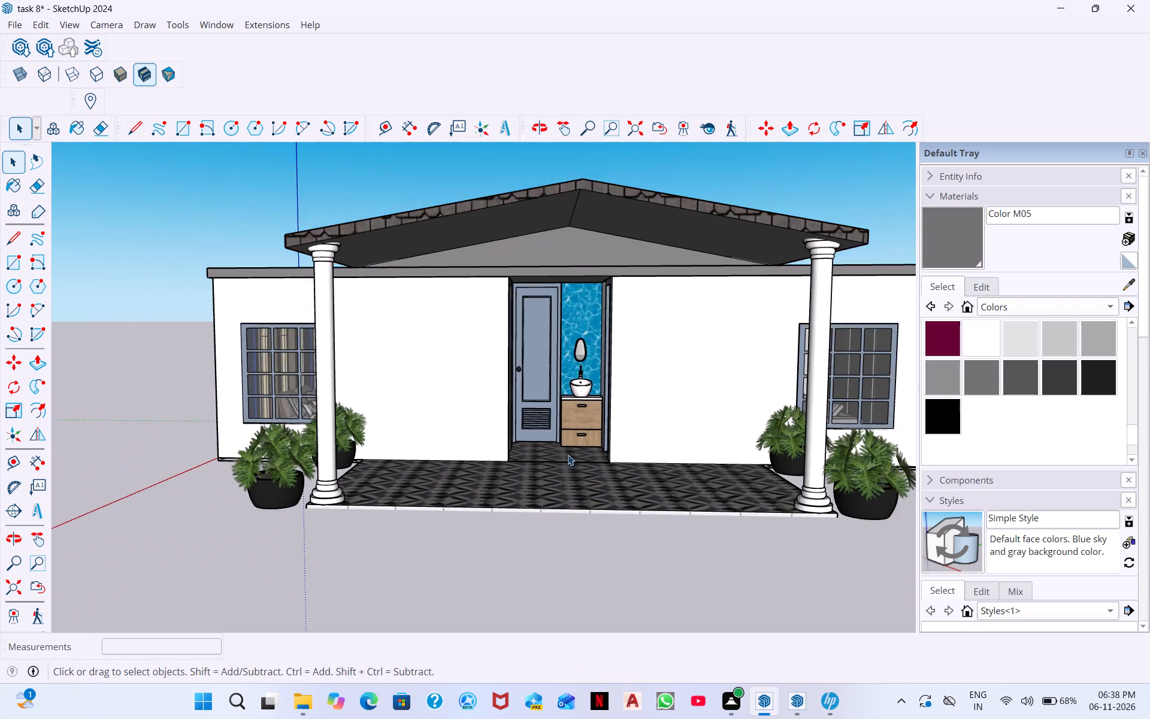
{"action": "scroll", "coordinate": [568, 455], "scroll_direction": "down", "scroll_amount": 3}
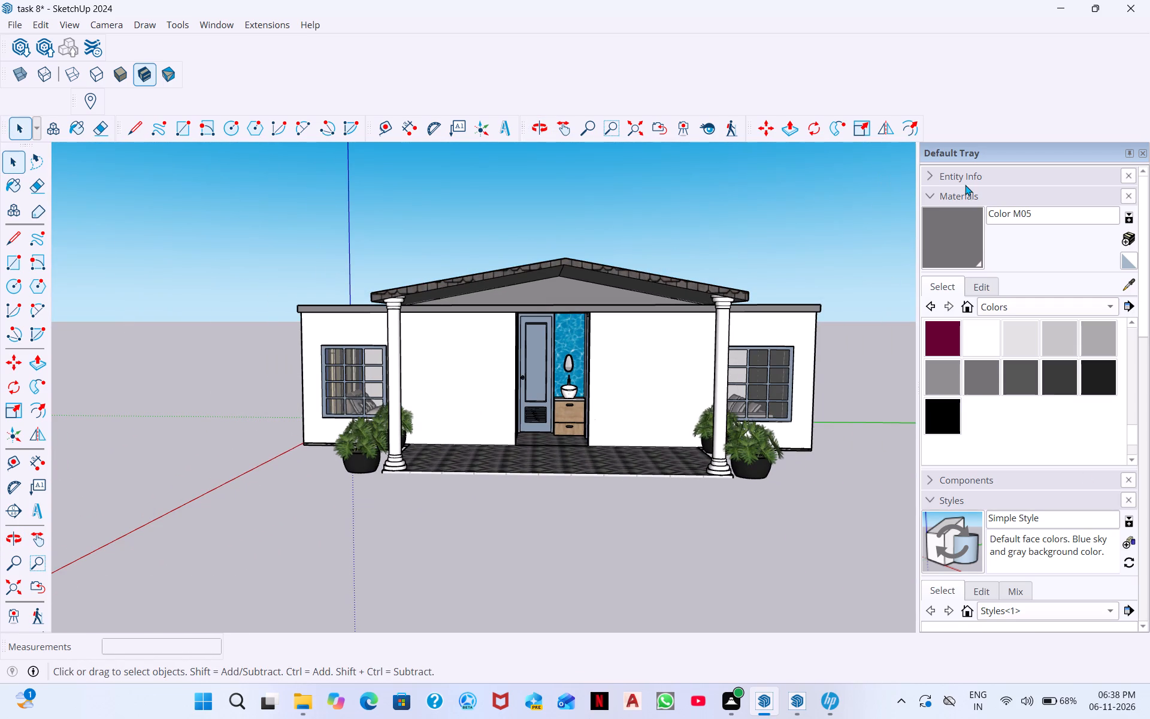
Browse the Patterns material collection and pick Sketchy Stone Dark as the paint material.
{"action": "left_click", "coordinate": [978, 191]}
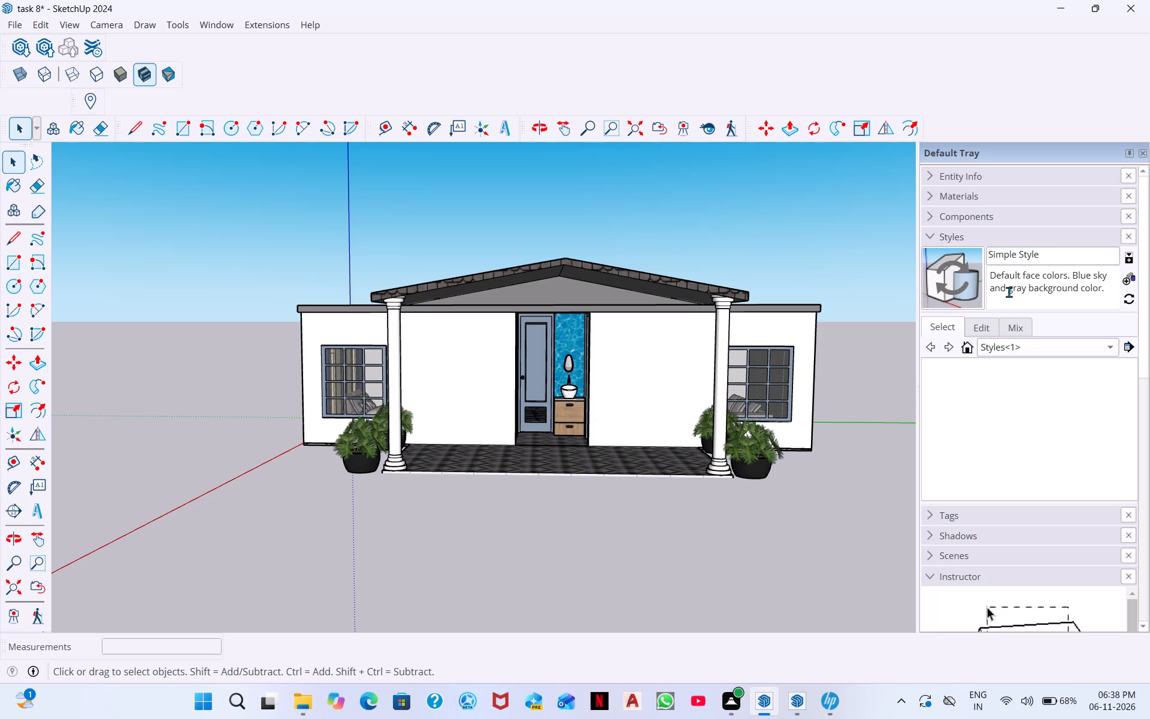
{"action": "left_click", "coordinate": [986, 197]}
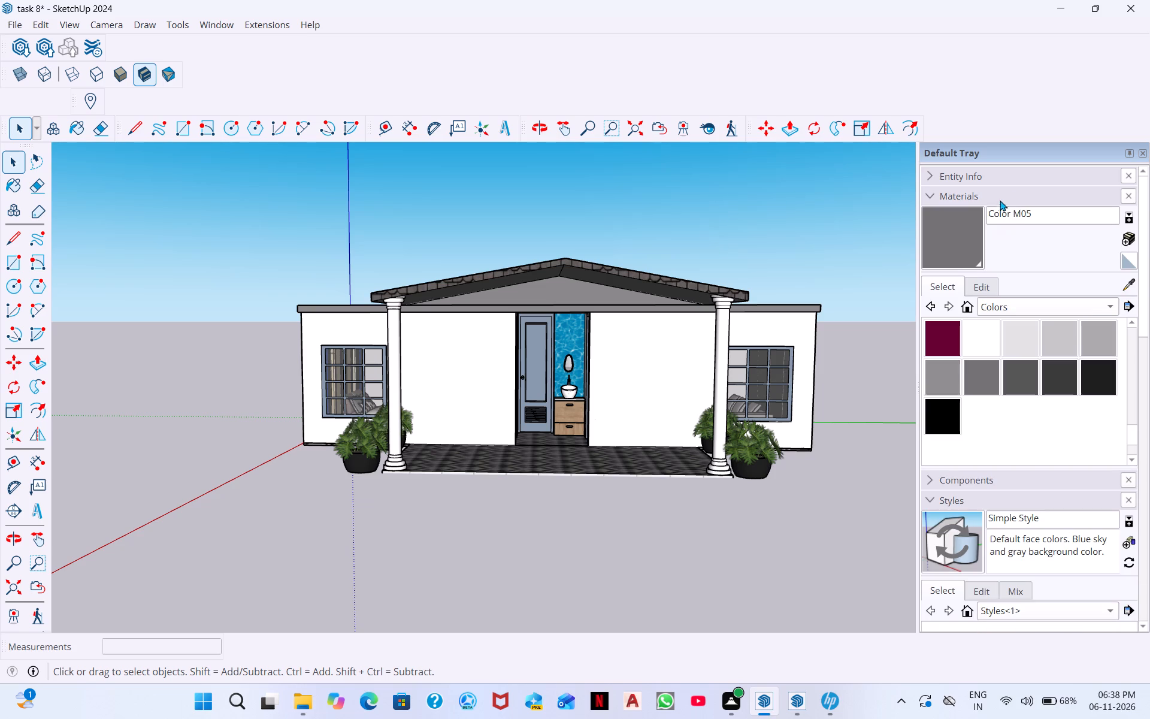
{"action": "scroll", "coordinate": [1016, 367], "scroll_direction": "down", "scroll_amount": 9}
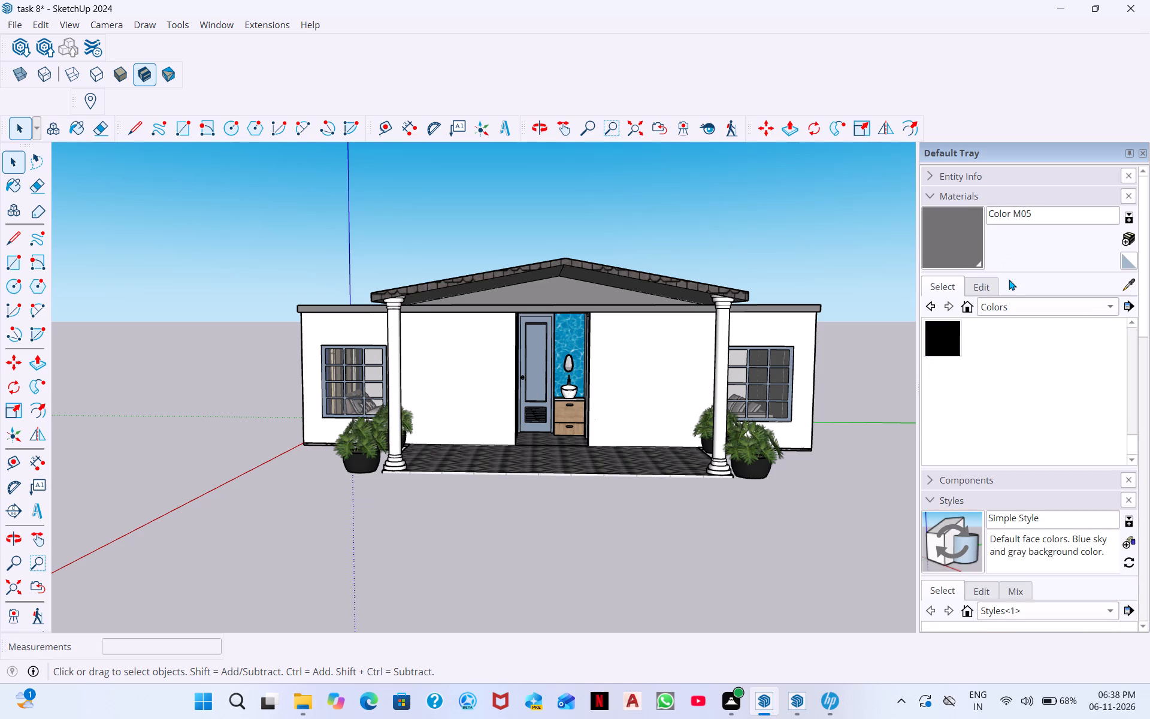
{"action": "left_click", "coordinate": [1000, 307]}
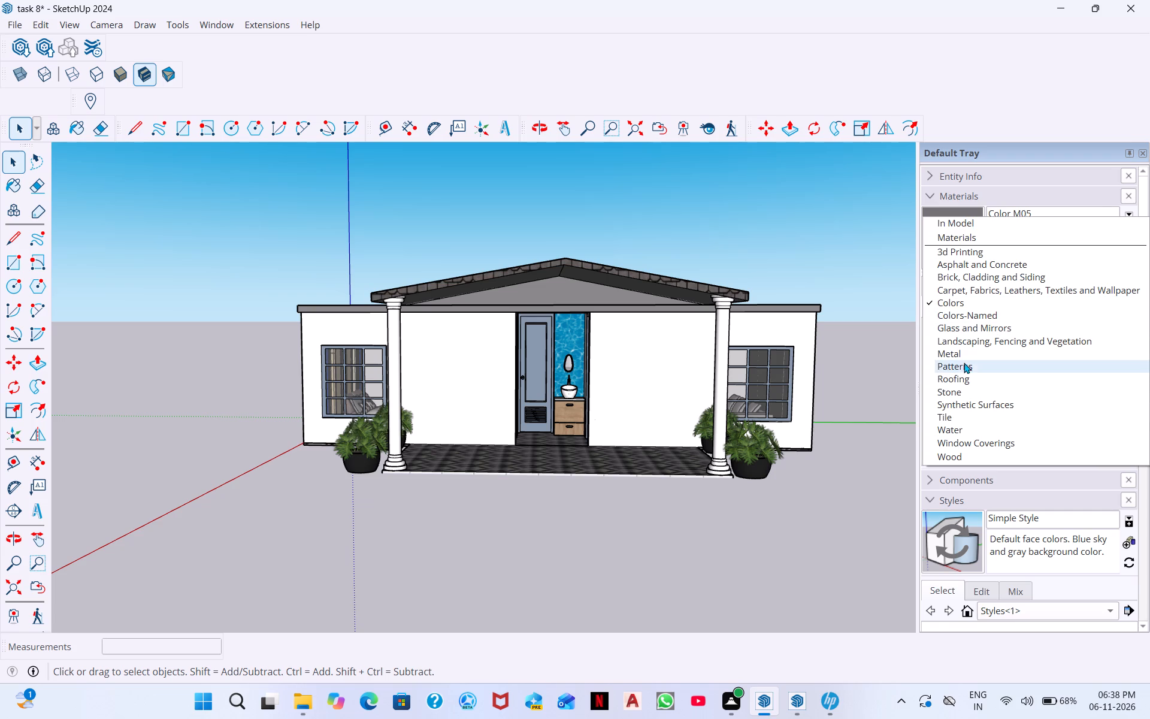
{"action": "left_click", "coordinate": [983, 371]}
{"action": "scroll", "coordinate": [949, 345], "scroll_direction": "up", "scroll_amount": 2}
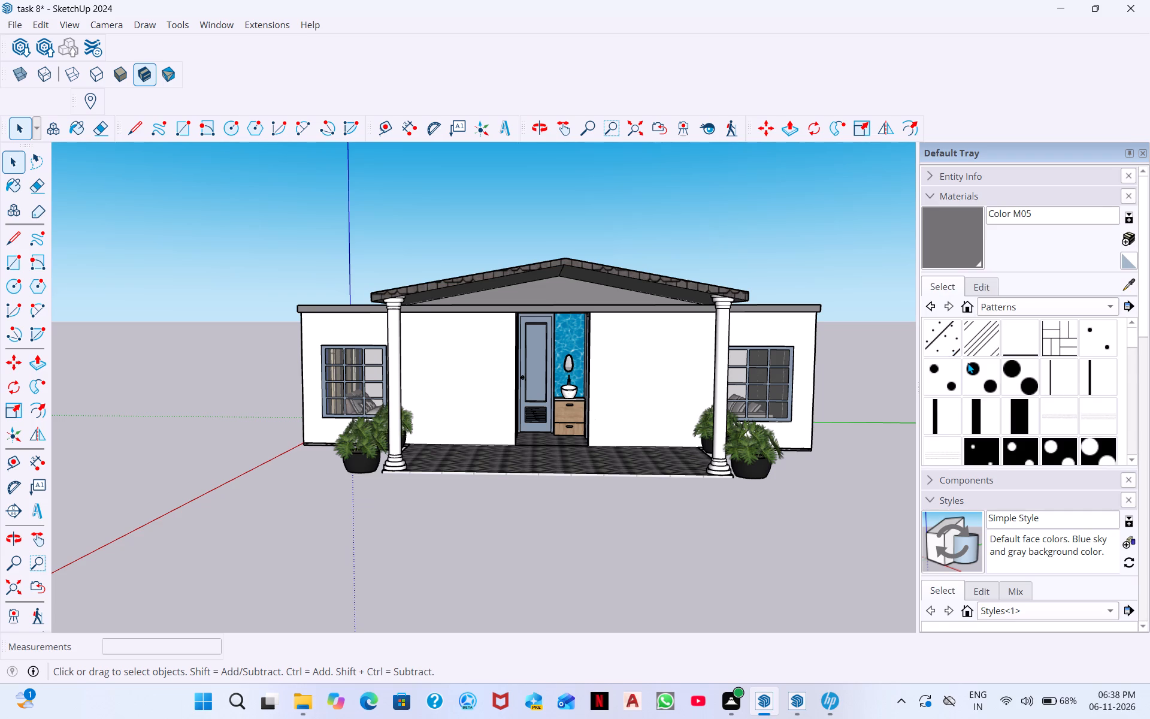
{"action": "scroll", "coordinate": [967, 362], "scroll_direction": "up", "scroll_amount": 1}
{"action": "scroll", "coordinate": [967, 362], "scroll_direction": "down", "scroll_amount": 4}
{"action": "scroll", "coordinate": [1024, 377], "scroll_direction": "down", "scroll_amount": 10}
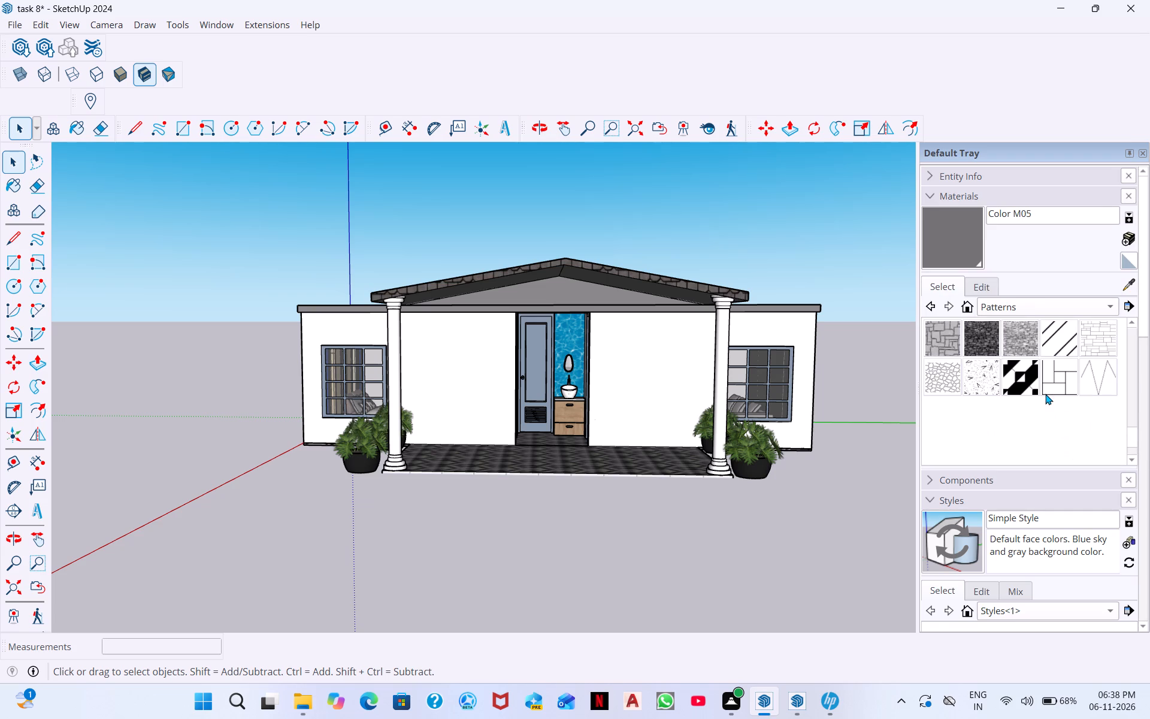
{"action": "scroll", "coordinate": [1047, 382], "scroll_direction": "up", "scroll_amount": 1}
{"action": "scroll", "coordinate": [1048, 376], "scroll_direction": "down", "scroll_amount": 3}
{"action": "scroll", "coordinate": [1002, 335], "scroll_direction": "up", "scroll_amount": 2}
{"action": "left_click", "coordinate": [983, 376]}
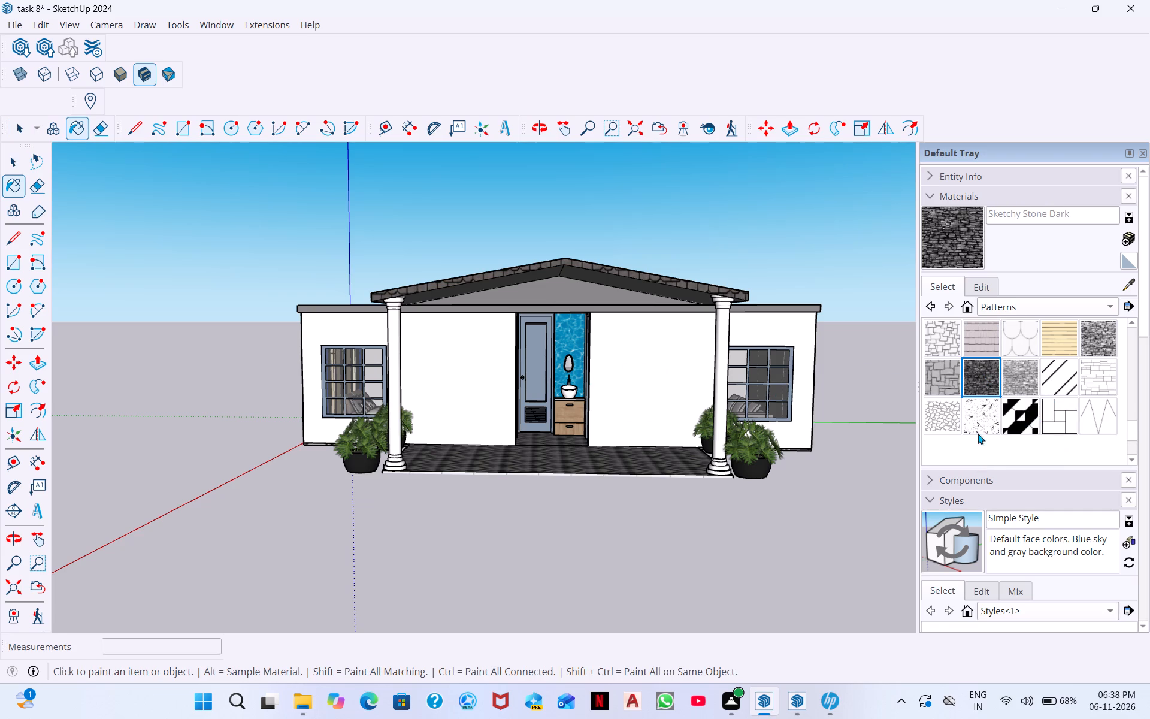
Look through the rest of the Patterns collection for other suitable material textures.
{"action": "scroll", "coordinate": [1010, 337], "scroll_direction": "down", "scroll_amount": 5}
{"action": "scroll", "coordinate": [1011, 335], "scroll_direction": "up", "scroll_amount": 7}
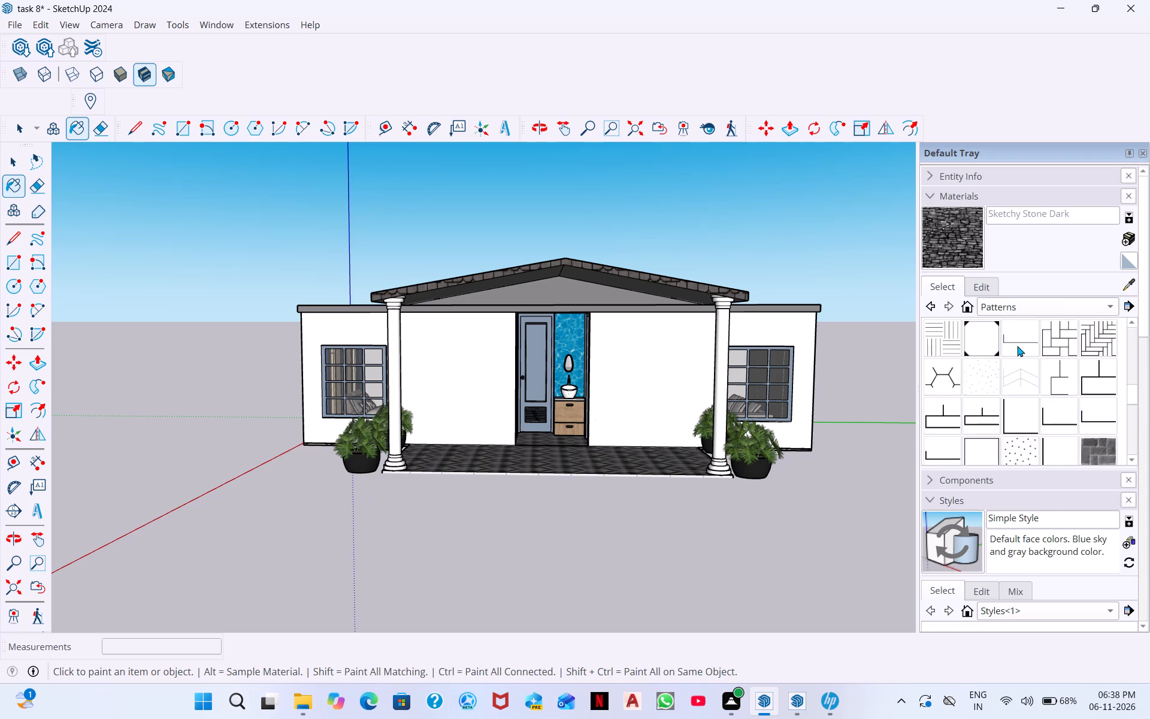
{"action": "scroll", "coordinate": [1017, 346], "scroll_direction": "up", "scroll_amount": 5}
{"action": "scroll", "coordinate": [1067, 416], "scroll_direction": "down", "scroll_amount": 2}
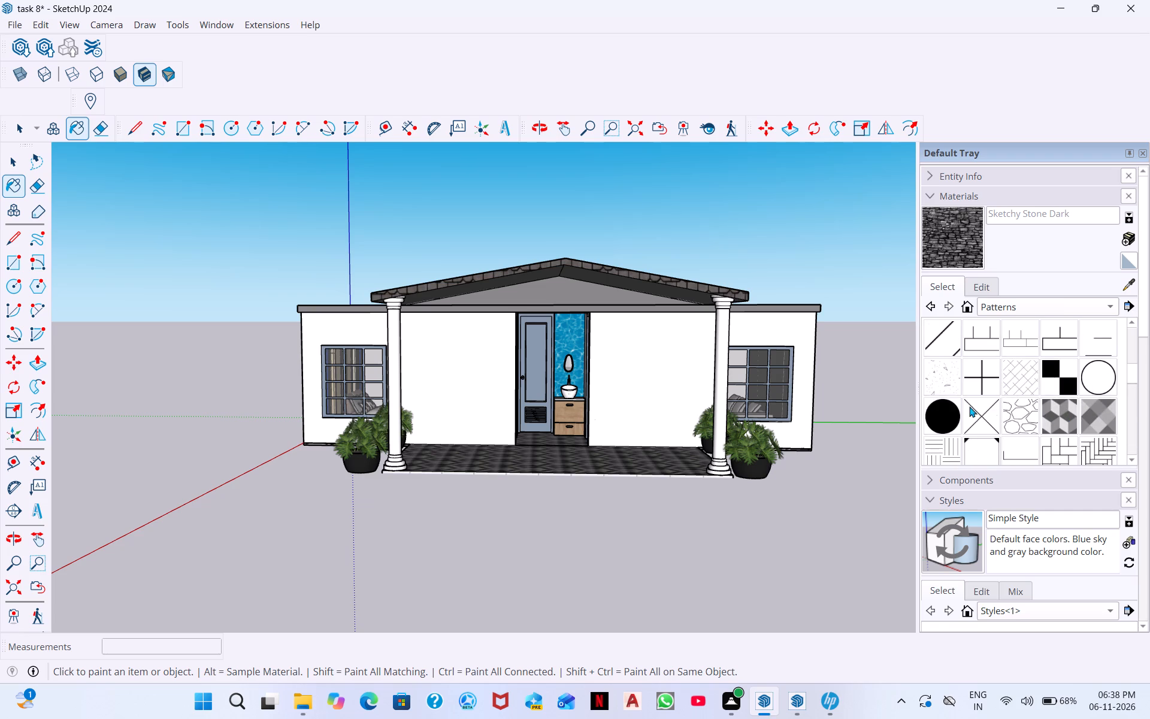
{"action": "scroll", "coordinate": [971, 419], "scroll_direction": "up", "scroll_amount": 1}
{"action": "scroll", "coordinate": [971, 419], "scroll_direction": "down", "scroll_amount": 5}
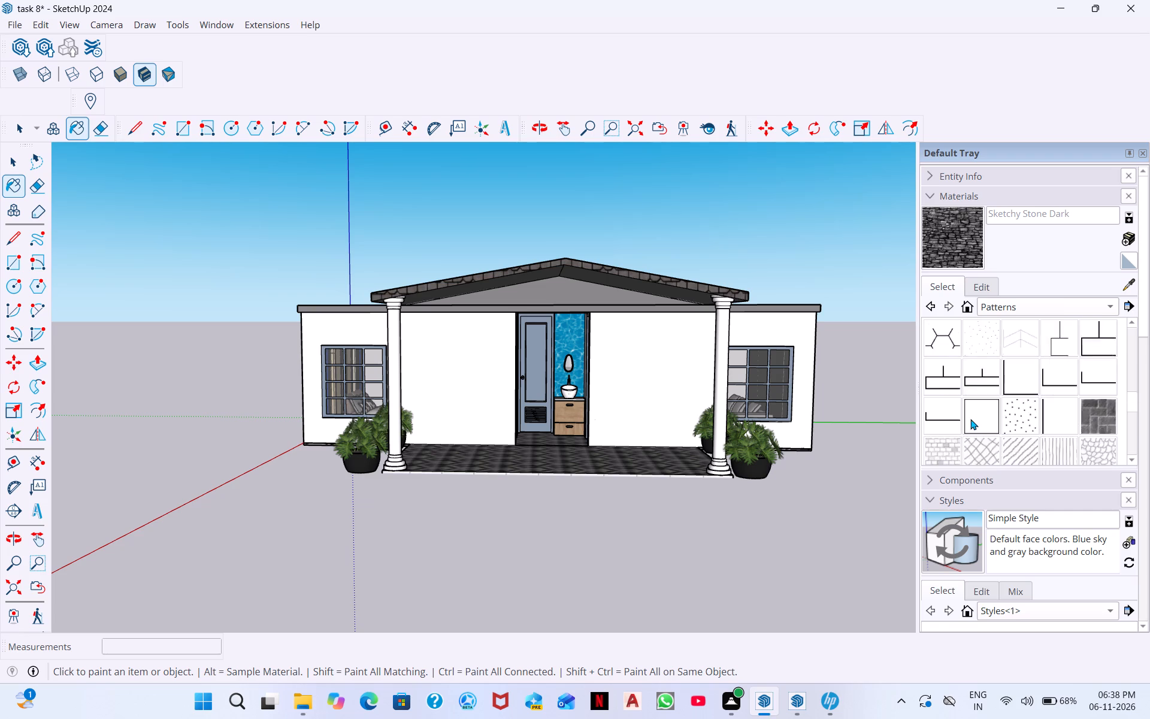
{"action": "scroll", "coordinate": [970, 419], "scroll_direction": "down", "scroll_amount": 11}
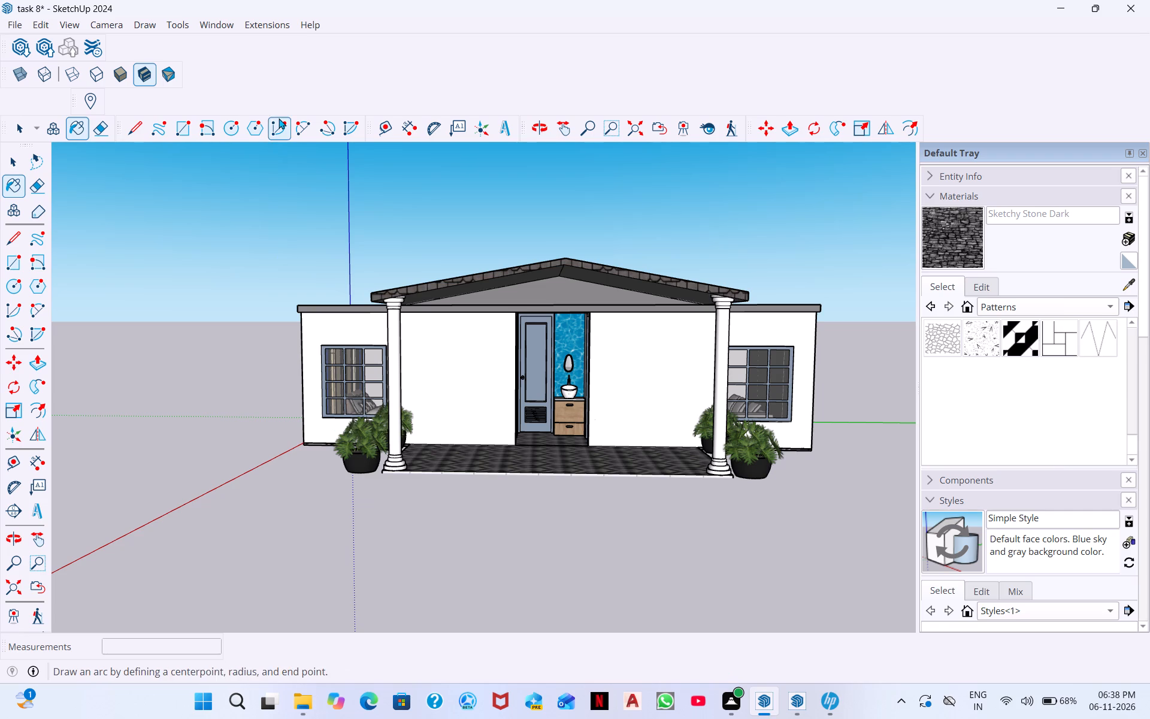
Search 3D Warehouse for models matching "main doors design".
{"action": "left_click", "coordinate": [21, 56]}
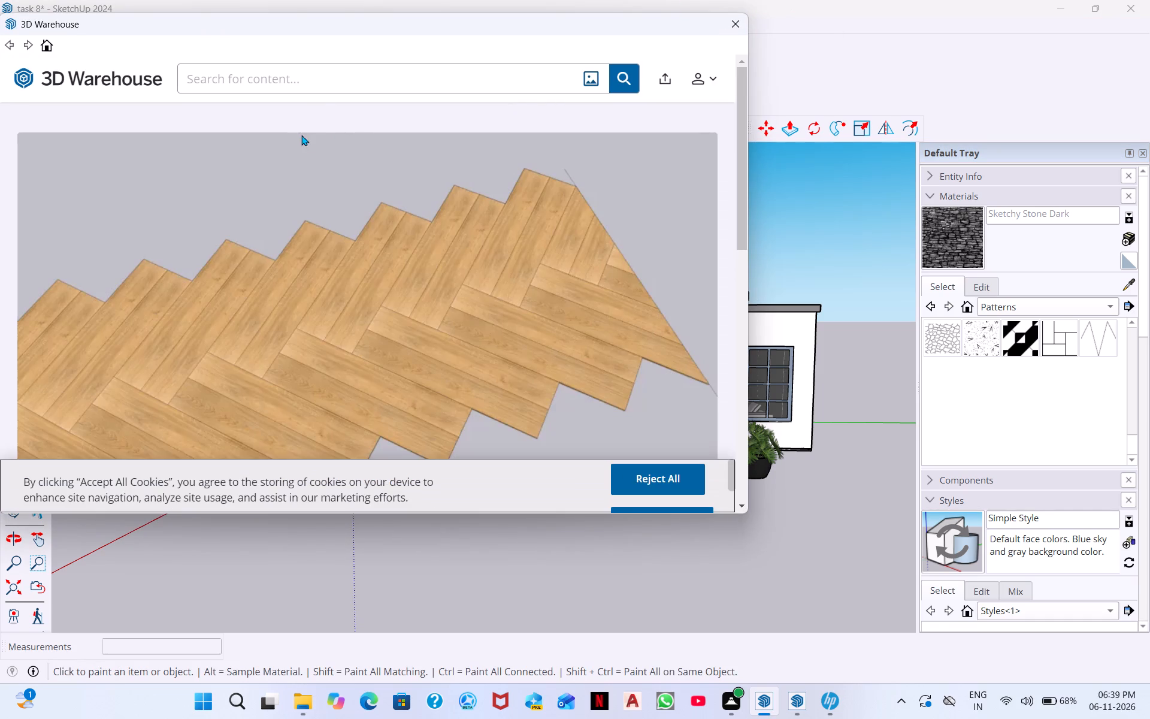
{"action": "left_click_drag", "start_coordinate": [298, 71], "coordinate": [228, 68]}
{"action": "key", "text": "m"}
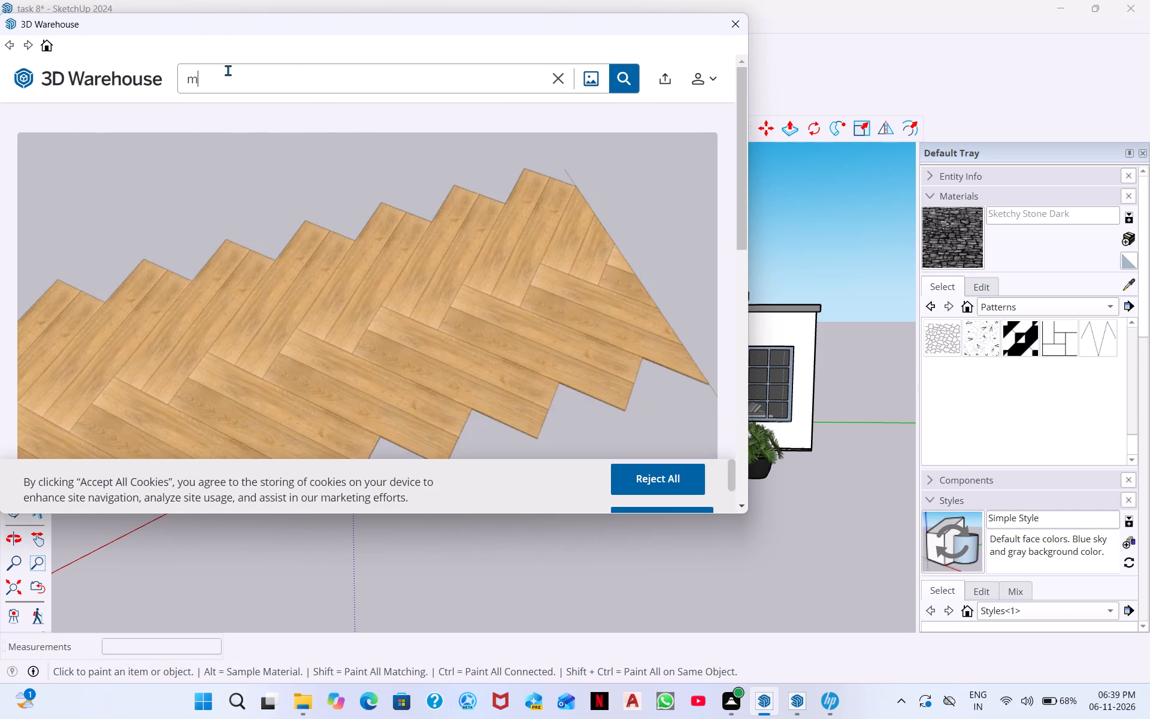
{"action": "key", "text": "BackSpace"}
{"action": "key", "text": "m"}
{"action": "type", "text": "ain"}
{"action": "key", "text": "space"}
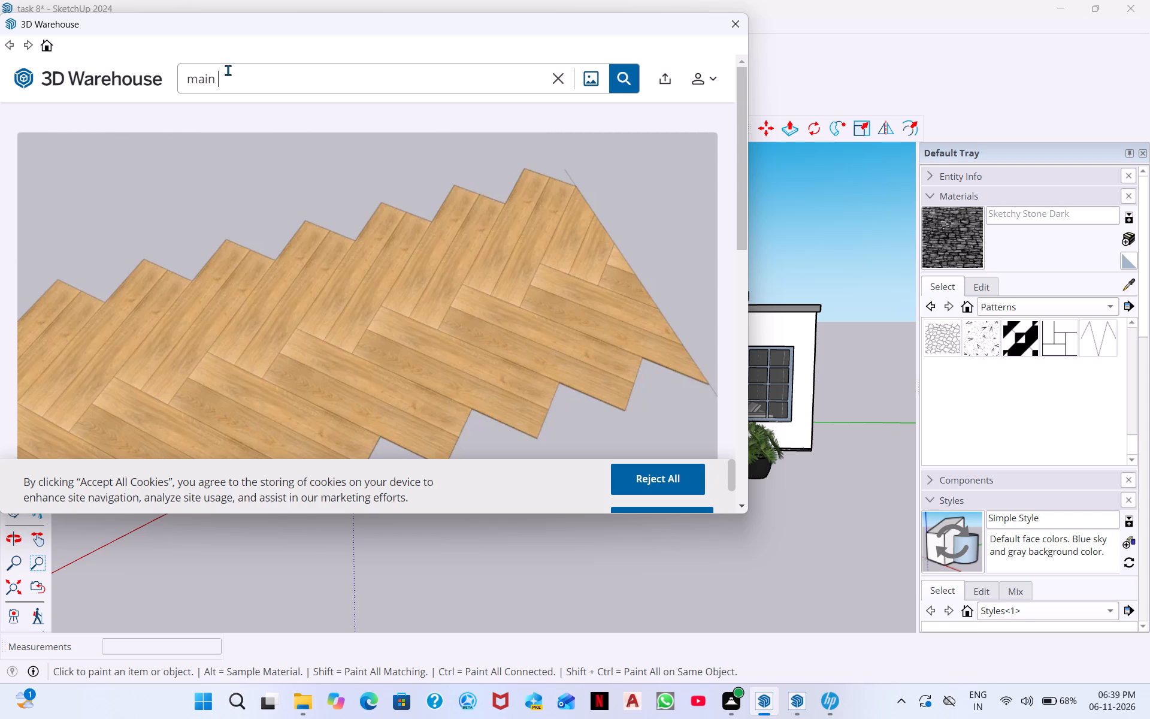
{"action": "type", "text": "doors"}
{"action": "key", "text": "space"}
{"action": "type", "text": "design"}
{"action": "key", "text": "space"}
{"action": "key", "text": "Return"}
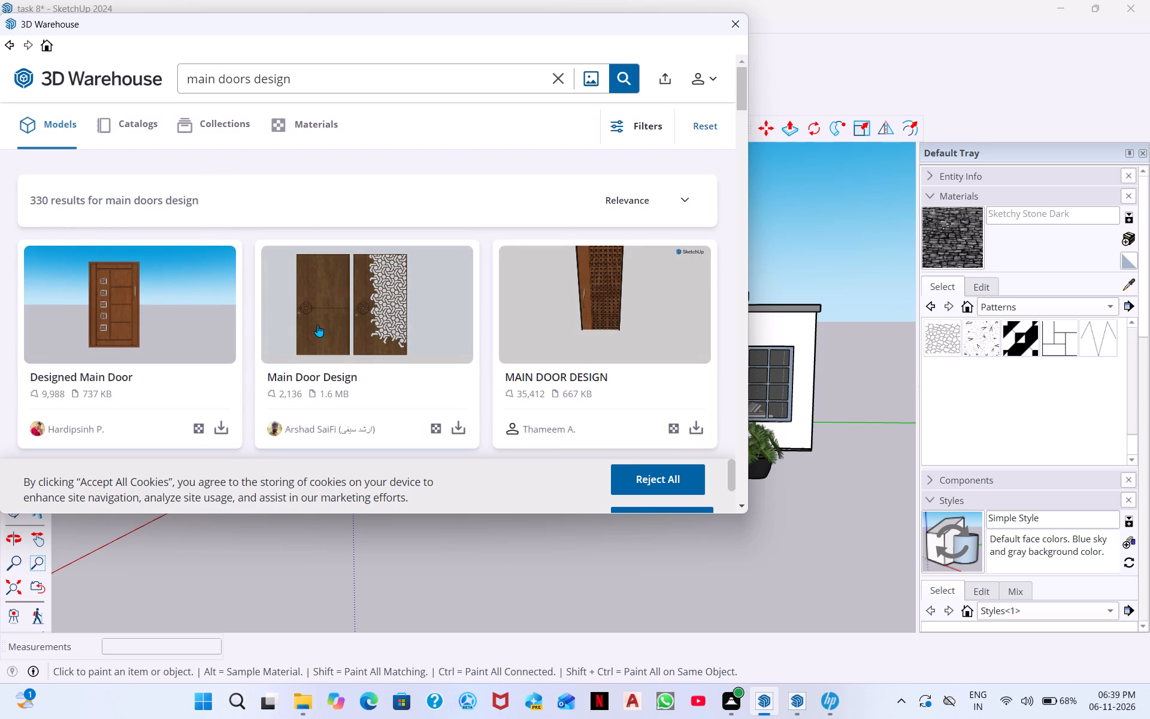
Refine the 3D Warehouse search to "main doors open design".
{"action": "scroll", "coordinate": [404, 315], "scroll_direction": "up", "scroll_amount": 3}
{"action": "double_click", "coordinate": [219, 80]}
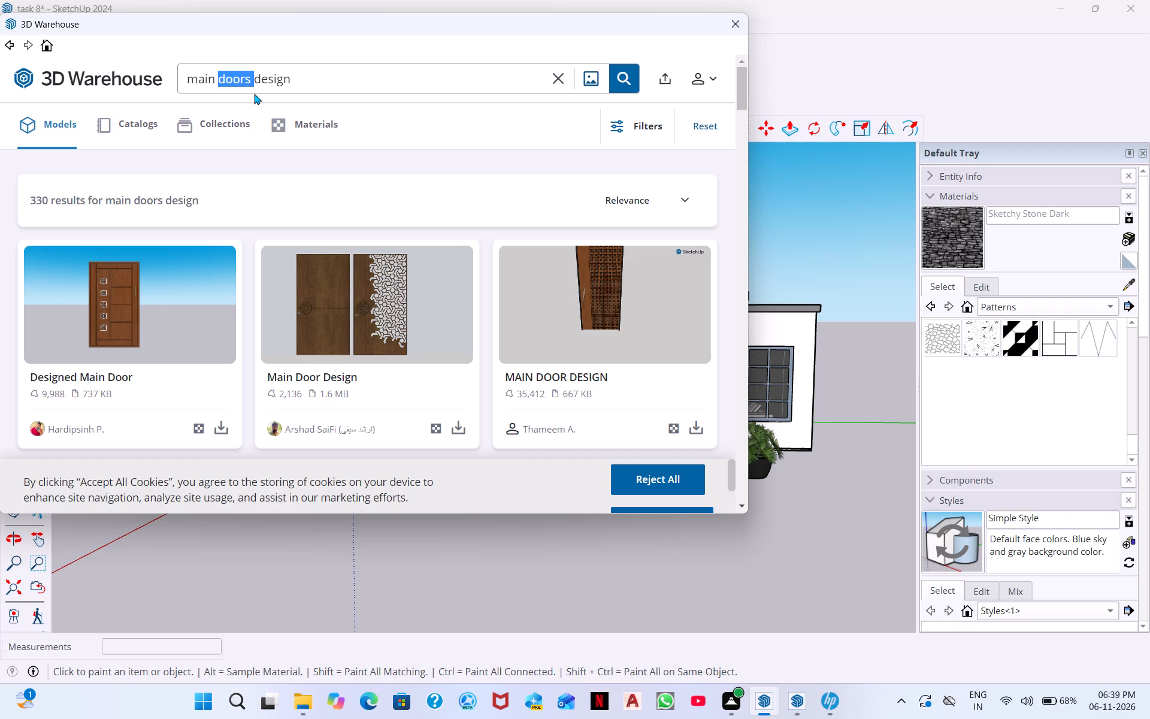
{"action": "left_click", "coordinate": [290, 82]}
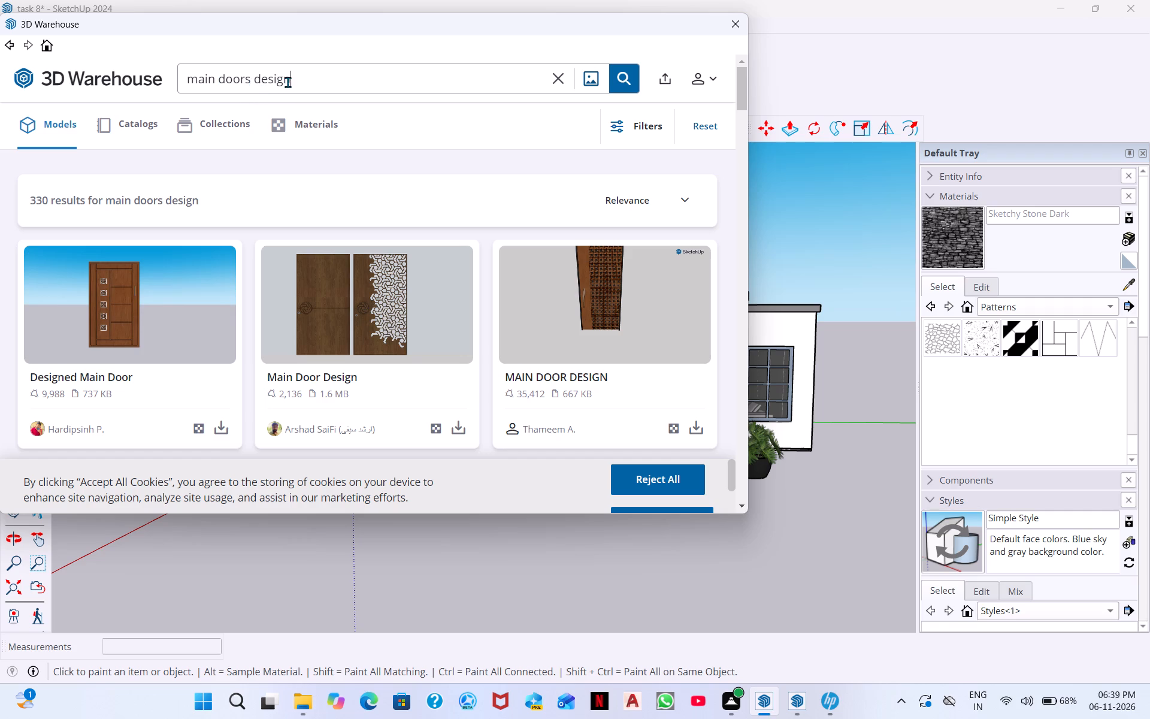
{"action": "left_click", "coordinate": [256, 77]}
{"action": "type", "text": "op"}
{"action": "key", "text": "BackSpace"}
{"action": "type", "text": "en"}
{"action": "key", "text": "space"}
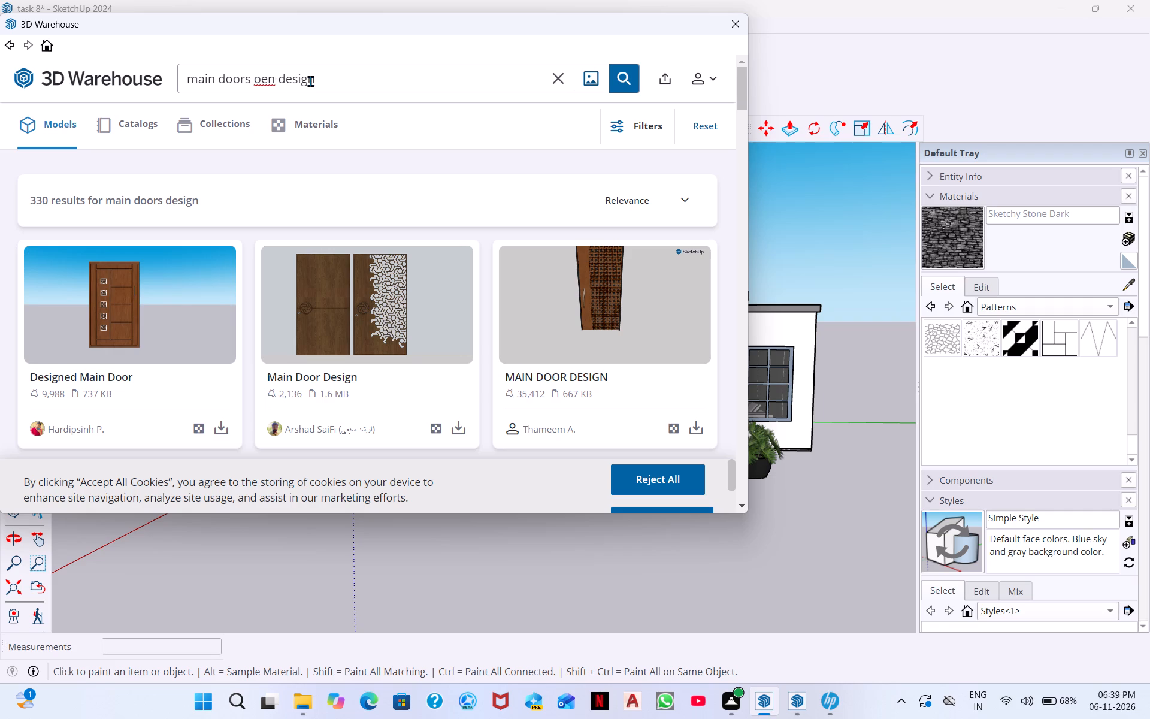
{"action": "key", "text": "BackSpace"}
{"action": "key", "text": "BackSpace"}
{"action": "key", "text": "BackSpace"}
{"action": "type", "text": "pen"}
{"action": "key", "text": "space"}
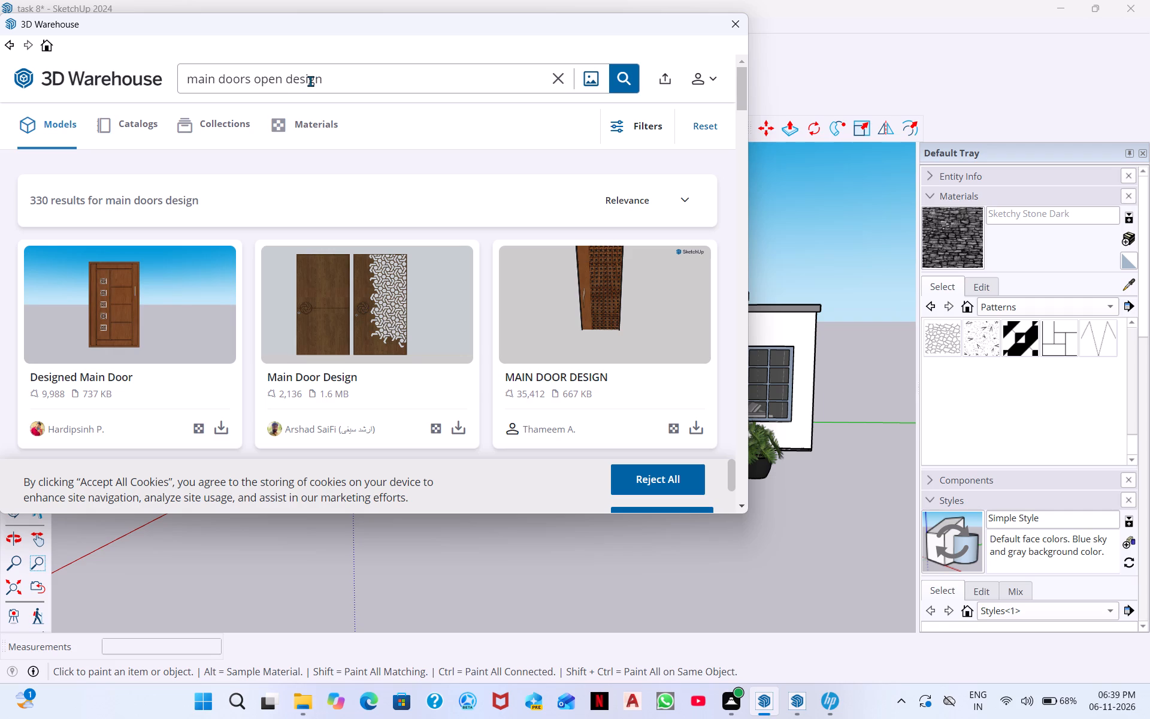
{"action": "key", "text": "Return"}
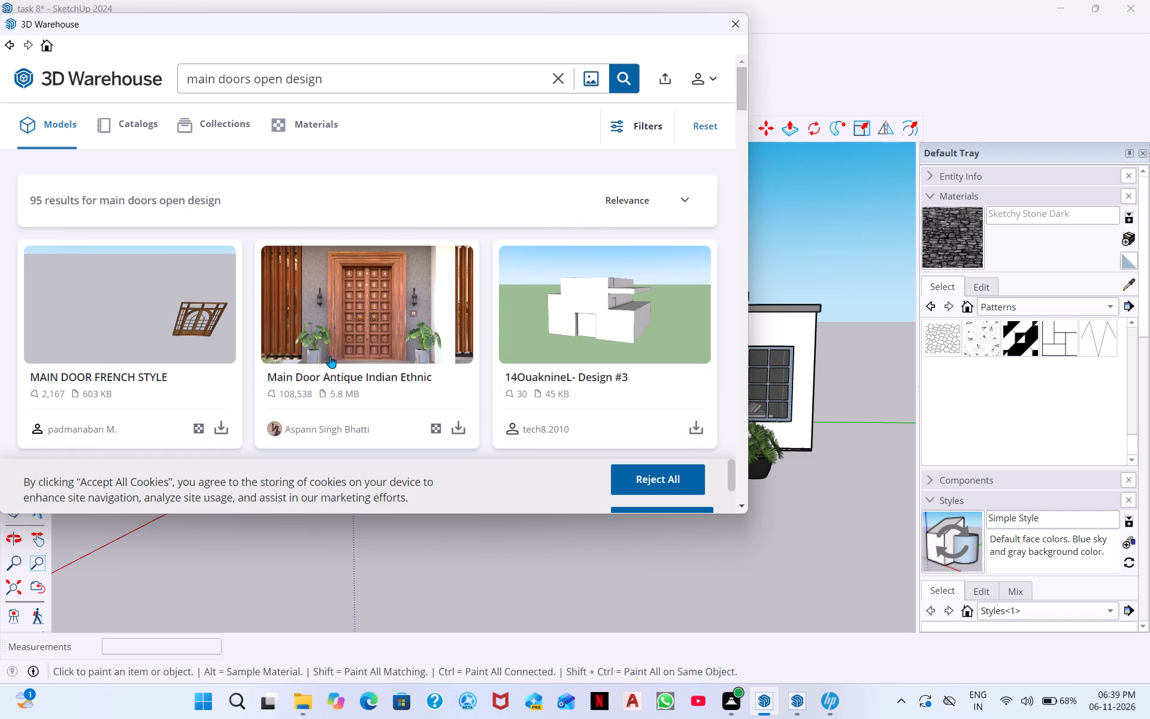
Look through the "main doors open design" search results for a main door model suited to the house entrance.
{"action": "scroll", "coordinate": [216, 322], "scroll_direction": "up", "scroll_amount": 2}
{"action": "scroll", "coordinate": [126, 337], "scroll_direction": "up", "scroll_amount": 3}
{"action": "scroll", "coordinate": [287, 424], "scroll_direction": "up", "scroll_amount": 3}
{"action": "scroll", "coordinate": [220, 388], "scroll_direction": "down", "scroll_amount": 2}
{"action": "scroll", "coordinate": [405, 378], "scroll_direction": "down", "scroll_amount": 4}
{"action": "scroll", "coordinate": [407, 231], "scroll_direction": "down", "scroll_amount": 1}
{"action": "scroll", "coordinate": [400, 288], "scroll_direction": "down", "scroll_amount": 3}
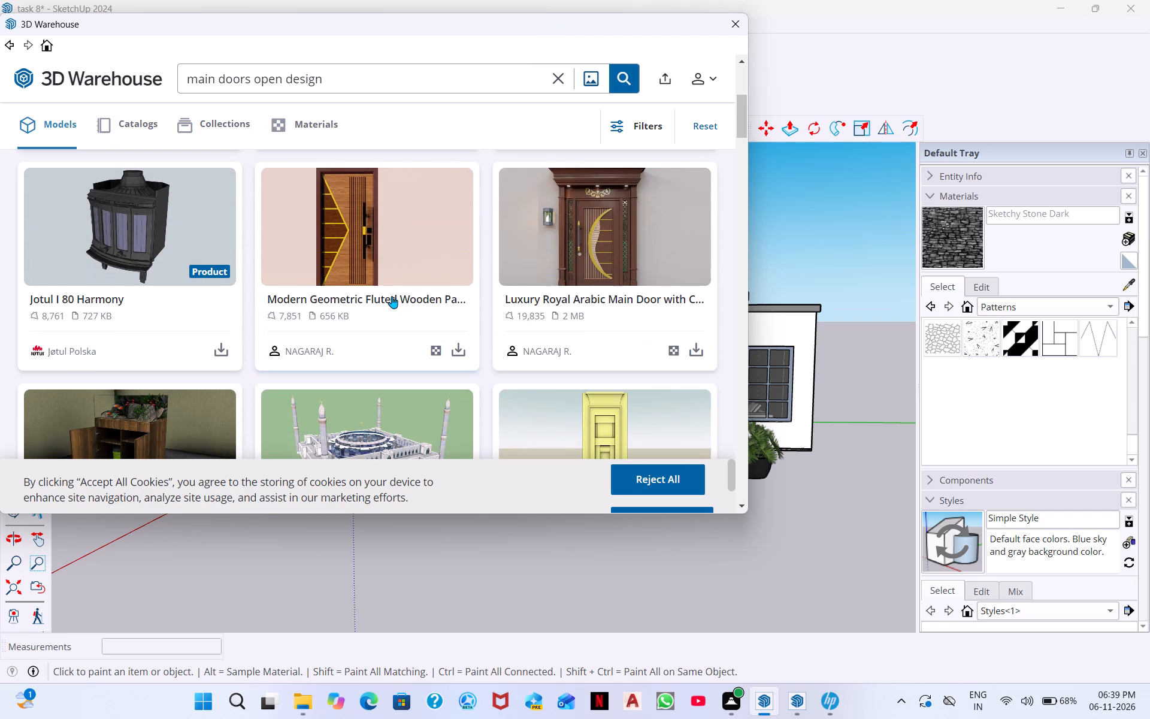
{"action": "scroll", "coordinate": [436, 309], "scroll_direction": "down", "scroll_amount": 2}
{"action": "scroll", "coordinate": [353, 356], "scroll_direction": "down", "scroll_amount": 1}
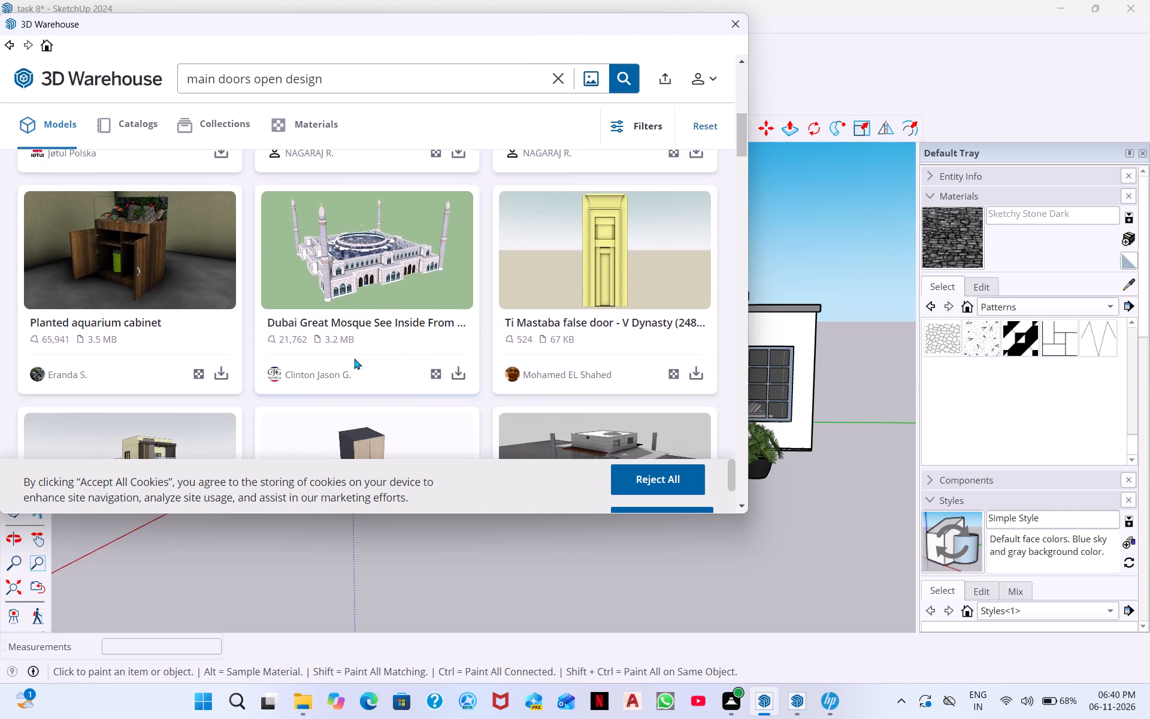
{"action": "scroll", "coordinate": [381, 350], "scroll_direction": "down", "scroll_amount": 2}
{"action": "scroll", "coordinate": [434, 350], "scroll_direction": "down", "scroll_amount": 4}
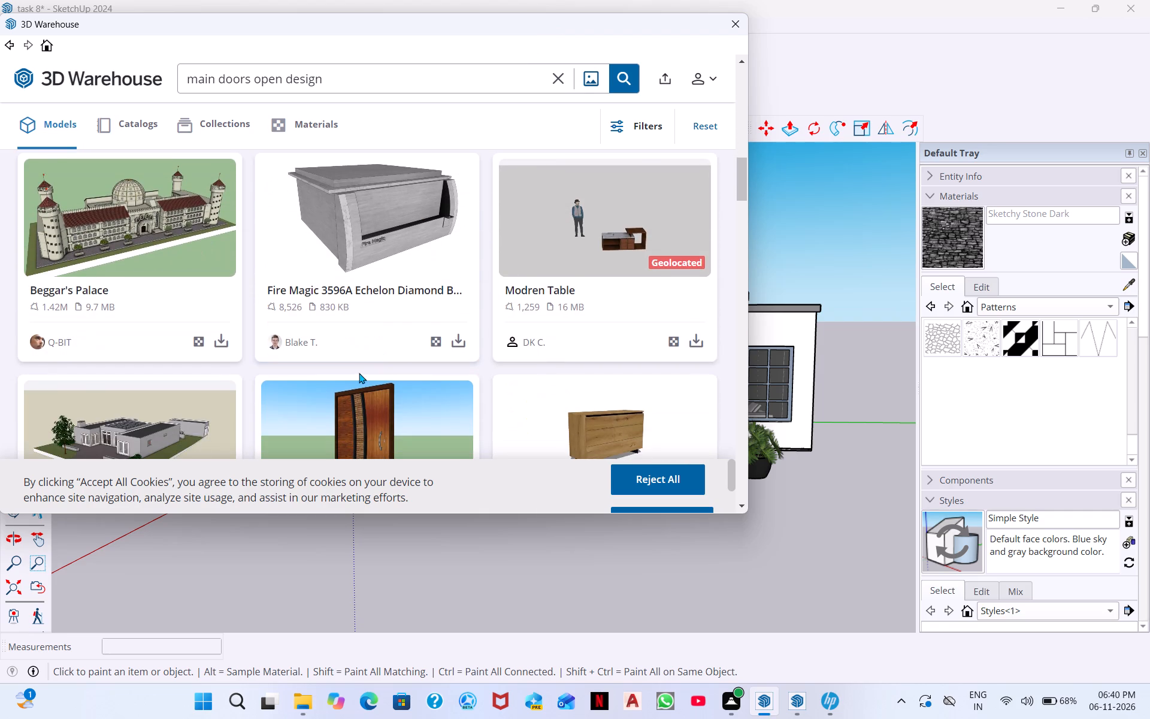
{"action": "scroll", "coordinate": [359, 373], "scroll_direction": "down", "scroll_amount": 3}
Load the MAIN DOOR FRENCH STYLE model from 3D Warehouse and place it on the open ground beside the house.
{"action": "scroll", "coordinate": [380, 355], "scroll_direction": "up", "scroll_amount": 14}
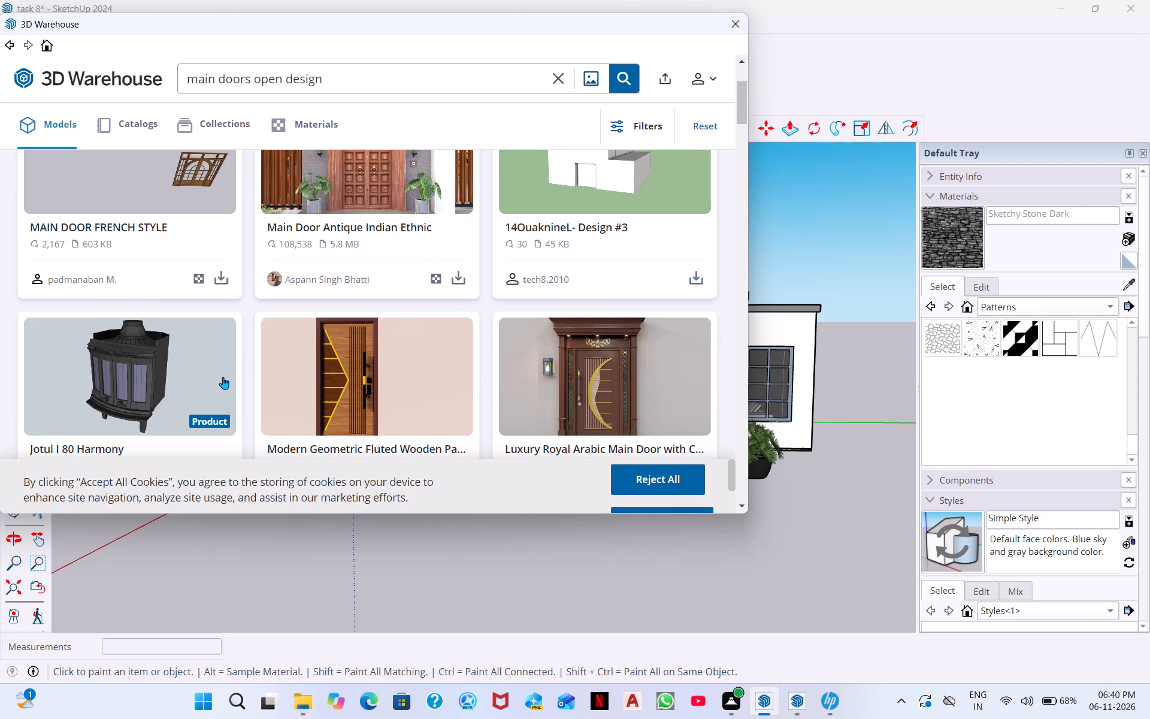
{"action": "scroll", "coordinate": [157, 331], "scroll_direction": "up", "scroll_amount": 2}
{"action": "left_click", "coordinate": [219, 422]}
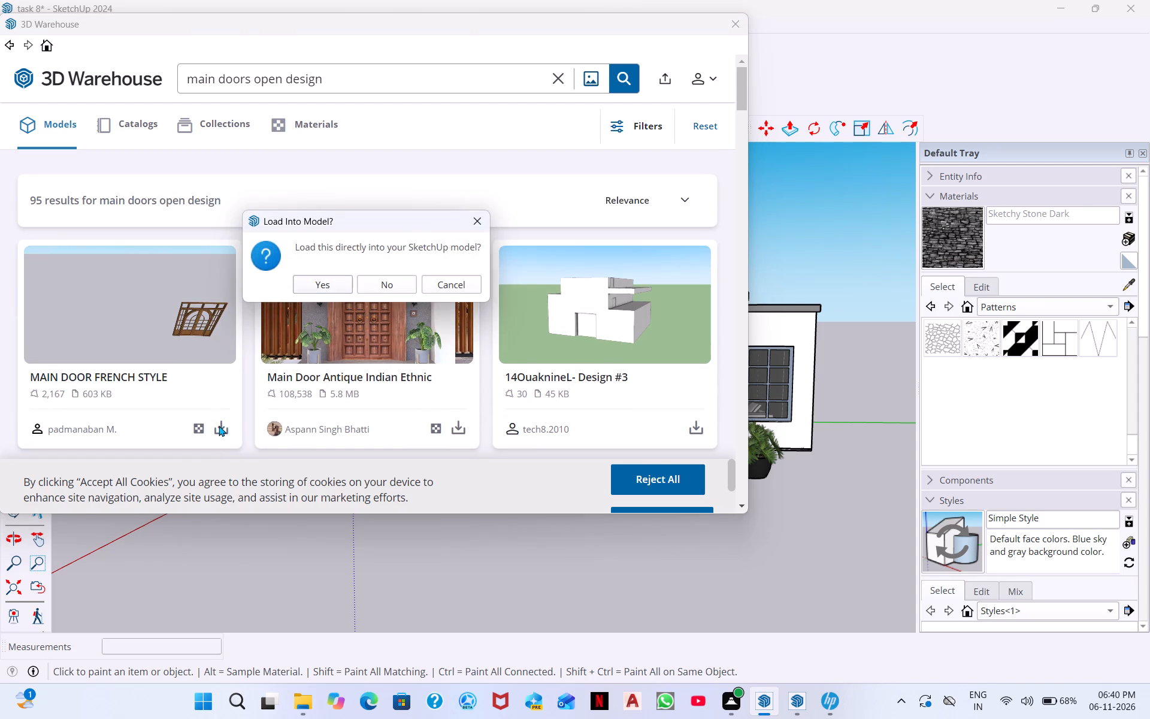
{"action": "left_click", "coordinate": [329, 288]}
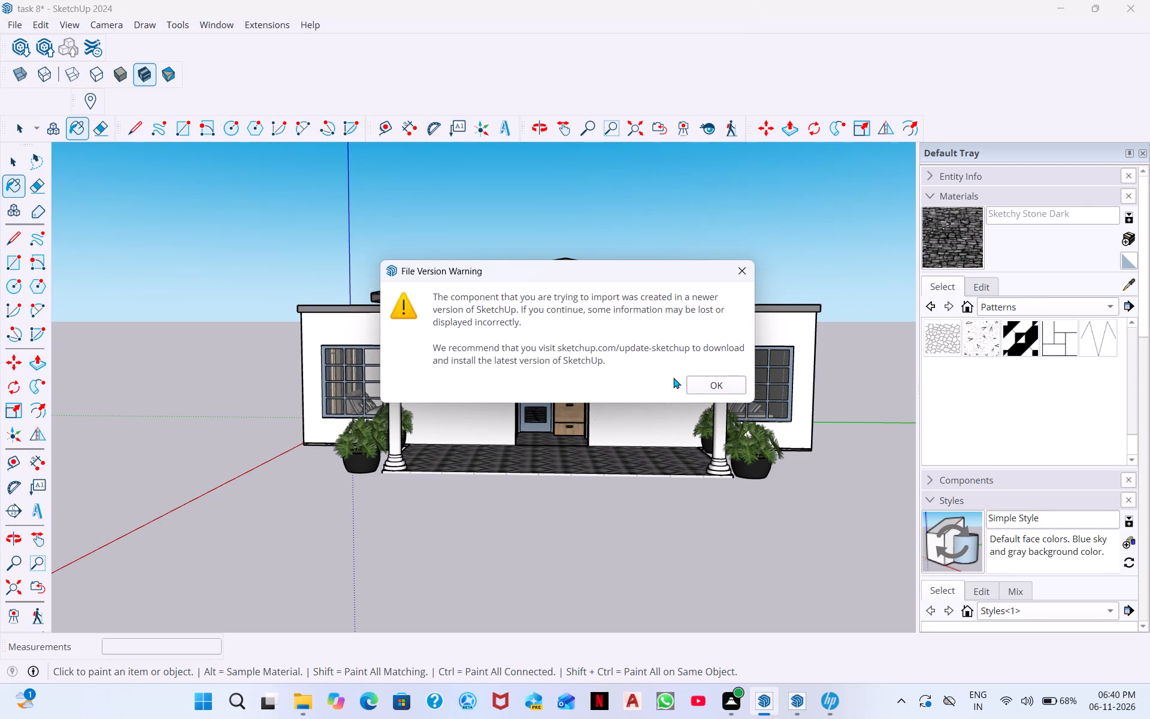
{"action": "left_click", "coordinate": [724, 392]}
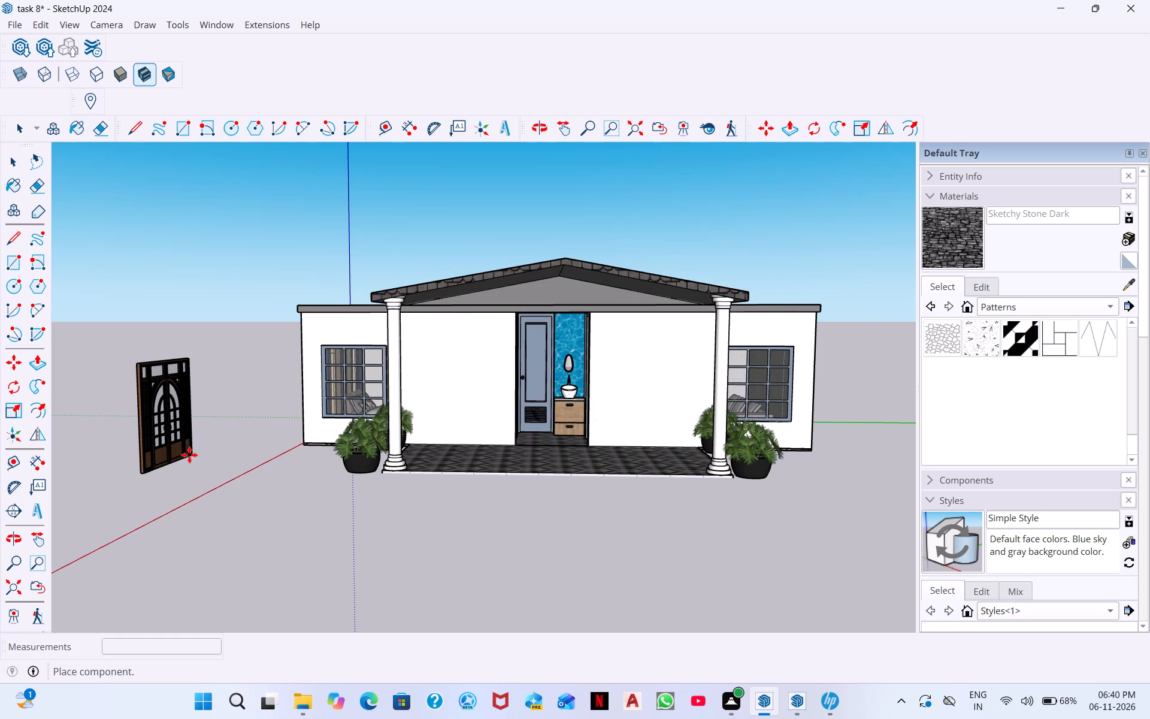
{"action": "left_click", "coordinate": [189, 455]}
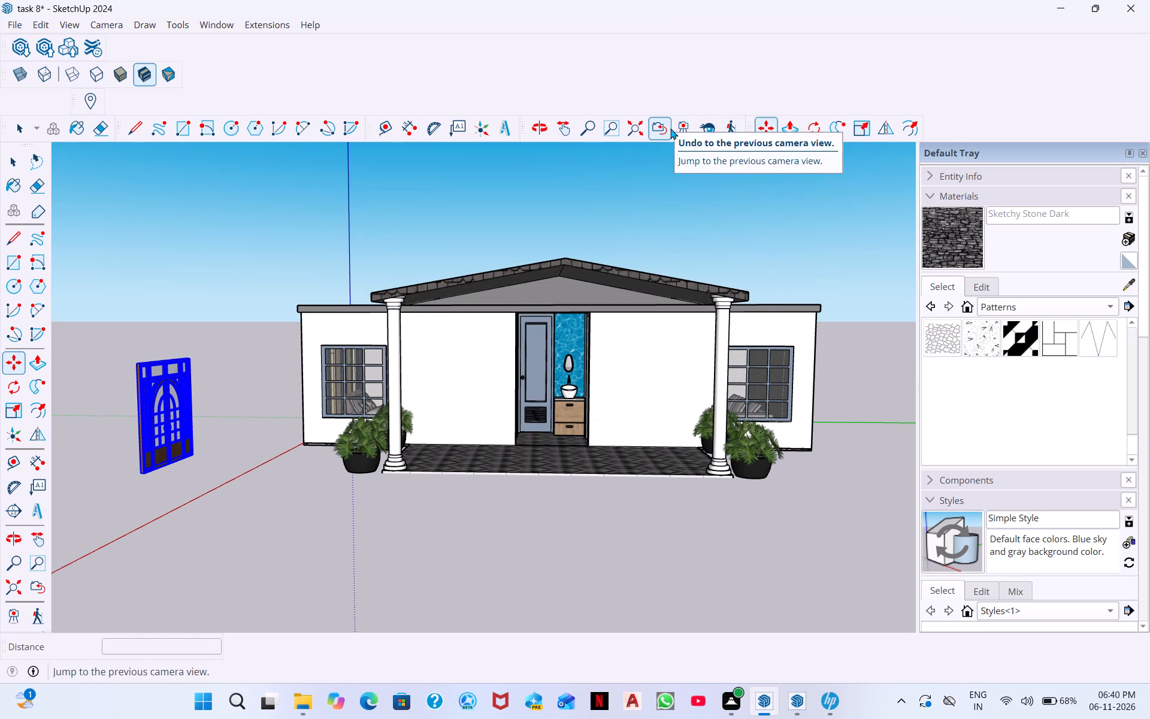
Examine the front bedroom window and the interior seen through it and through the entrance at close range.
{"action": "scroll", "coordinate": [356, 410], "scroll_direction": "up", "scroll_amount": 16}
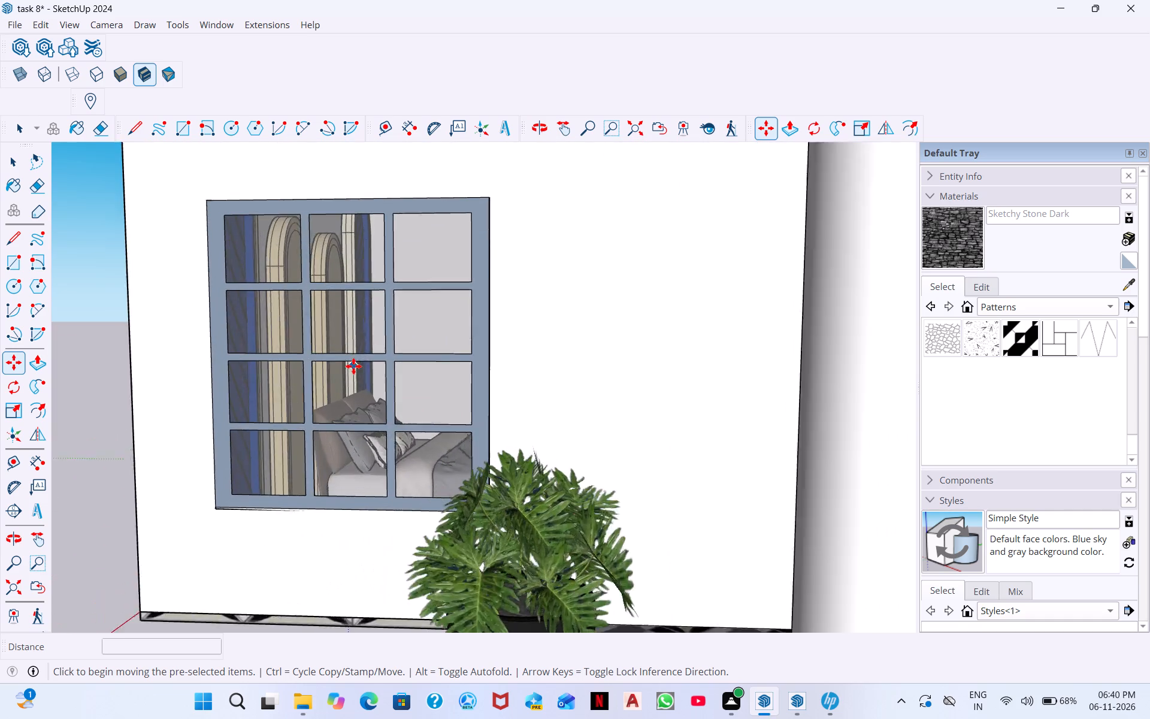
{"action": "middle_click_drag", "start_coordinate": [359, 367], "coordinate": [710, 365]}
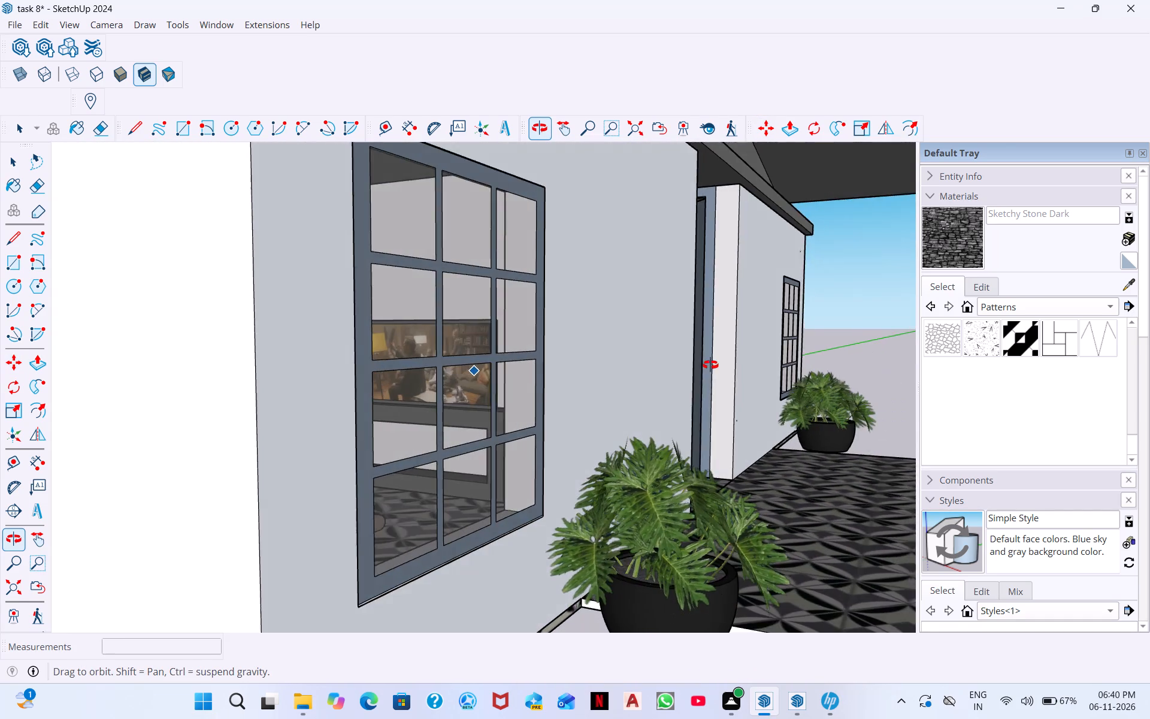
{"action": "middle_click_drag", "start_coordinate": [710, 365], "coordinate": [378, 365]}
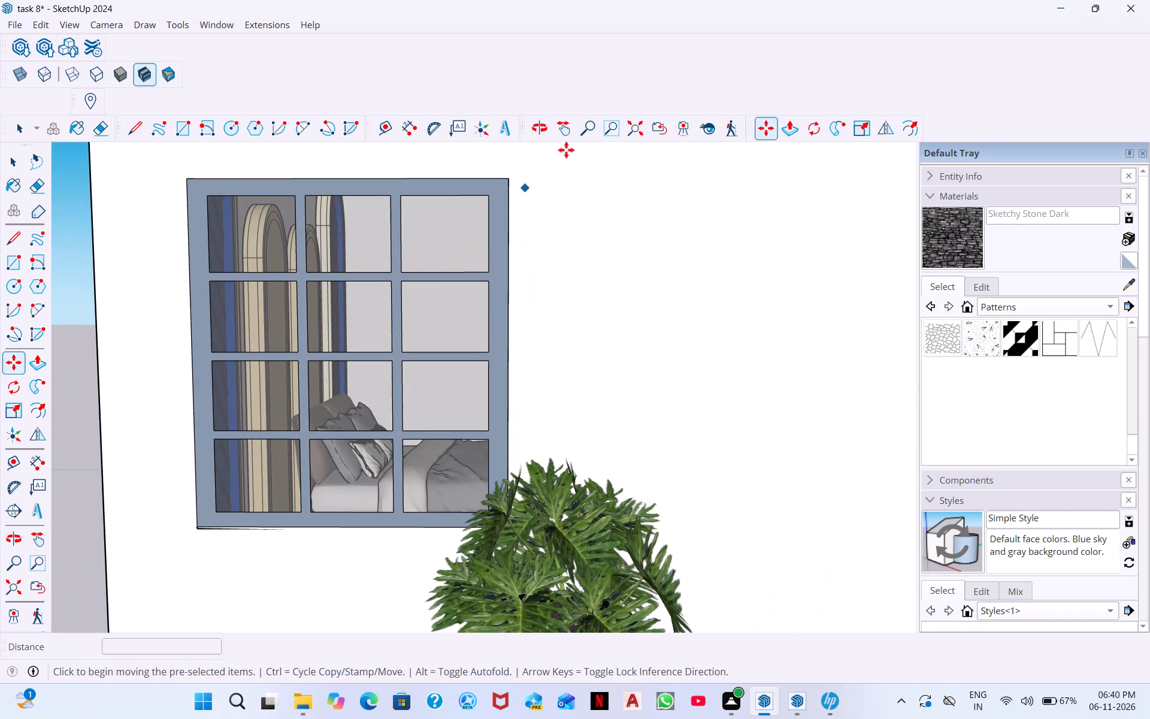
{"action": "left_click", "coordinate": [680, 126]}
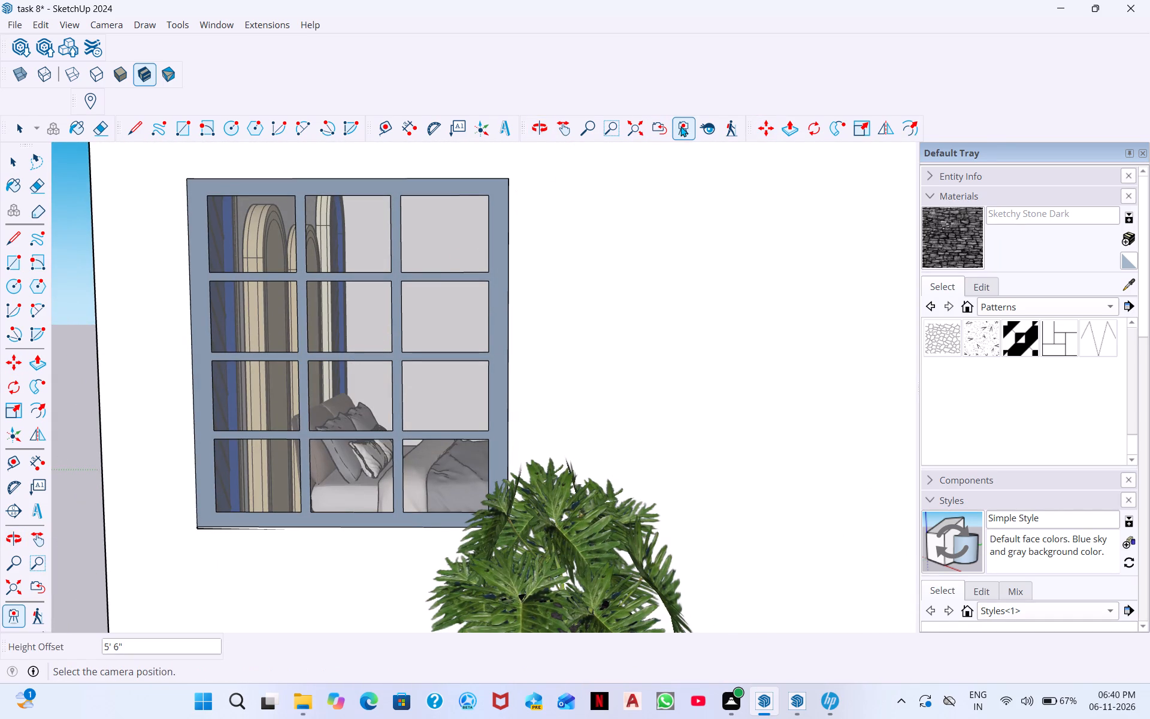
{"action": "scroll", "coordinate": [414, 372], "scroll_direction": "up", "scroll_amount": 9}
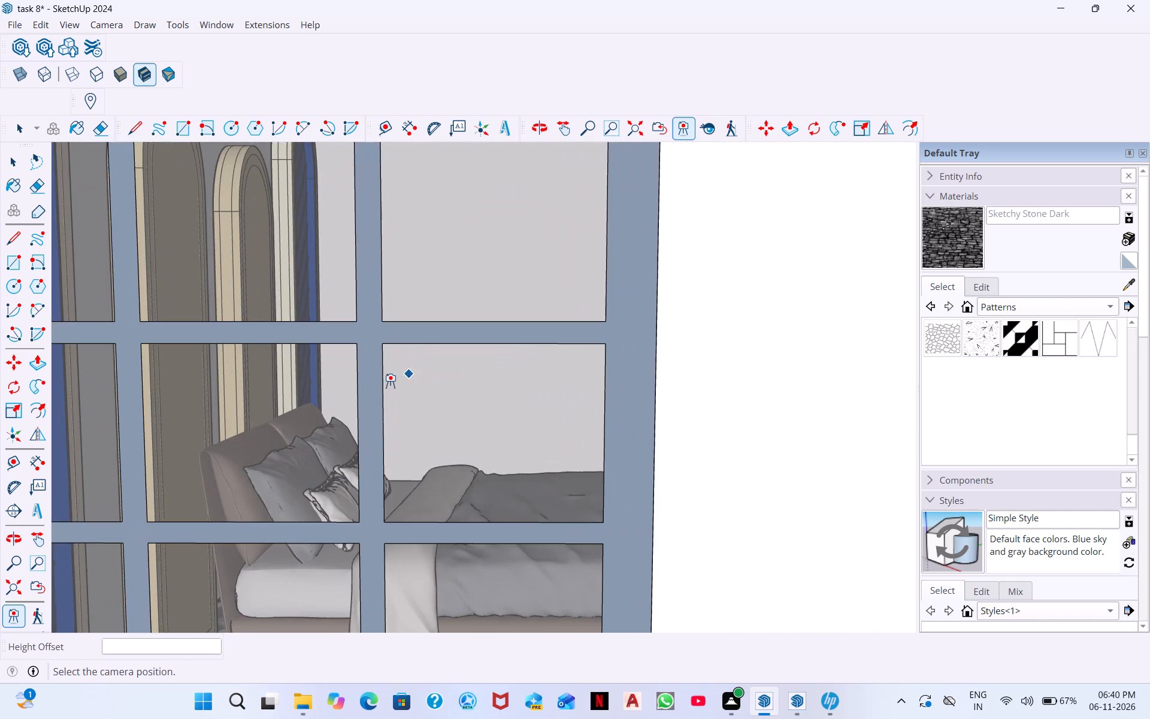
{"action": "middle_click_drag", "start_coordinate": [390, 384], "coordinate": [658, 420]}
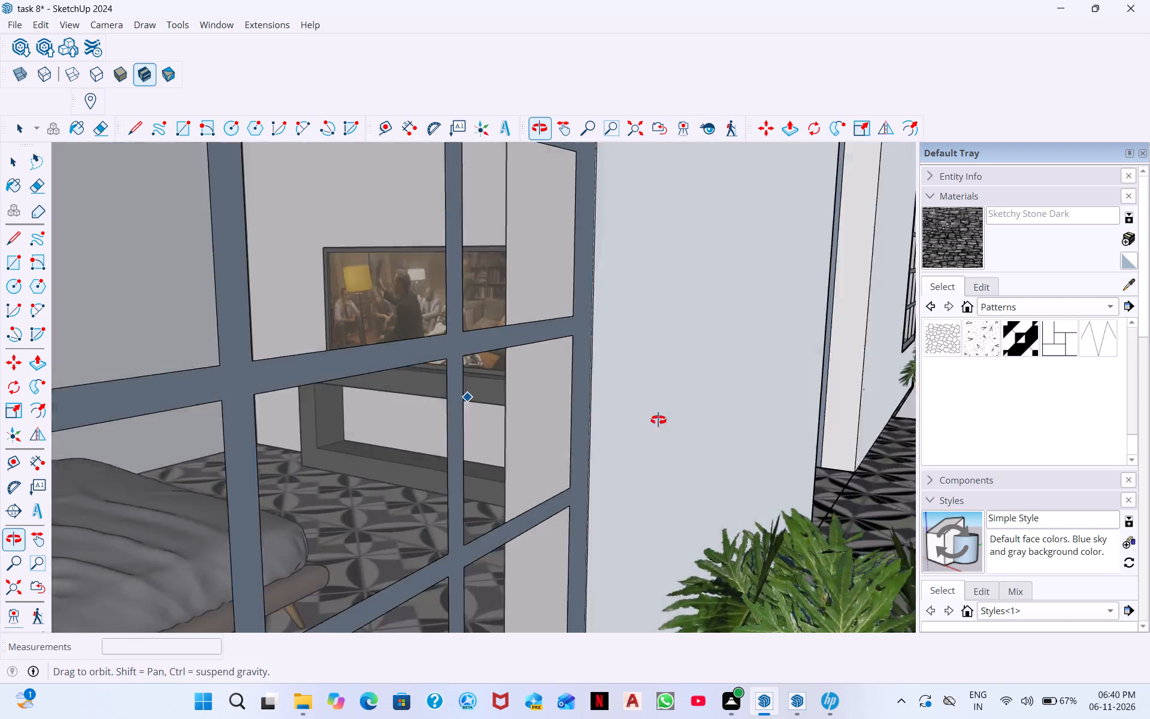
{"action": "middle_click_drag", "start_coordinate": [658, 420], "coordinate": [349, 380]}
{"action": "scroll", "coordinate": [365, 369], "scroll_direction": "up", "scroll_amount": 1}
{"action": "scroll", "coordinate": [682, 143], "scroll_direction": "down", "scroll_amount": 6}
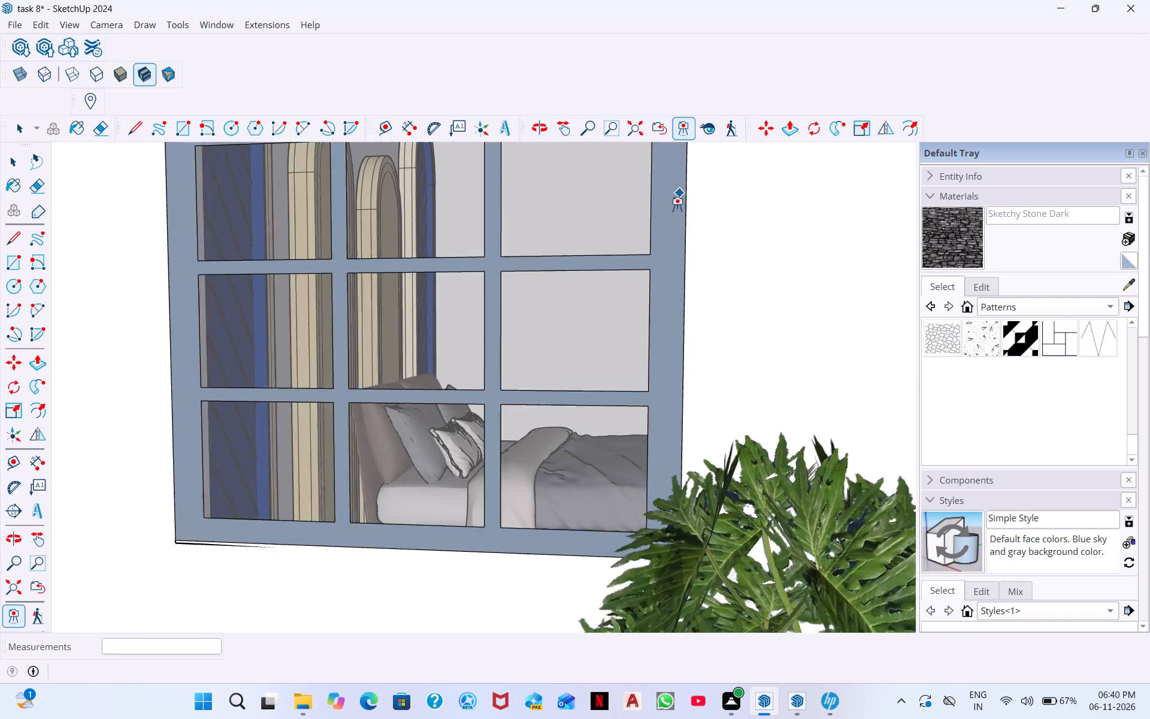
{"action": "scroll", "coordinate": [677, 207], "scroll_direction": "down", "scroll_amount": 12}
{"action": "middle_click_drag", "start_coordinate": [692, 385], "coordinate": [938, 428]}
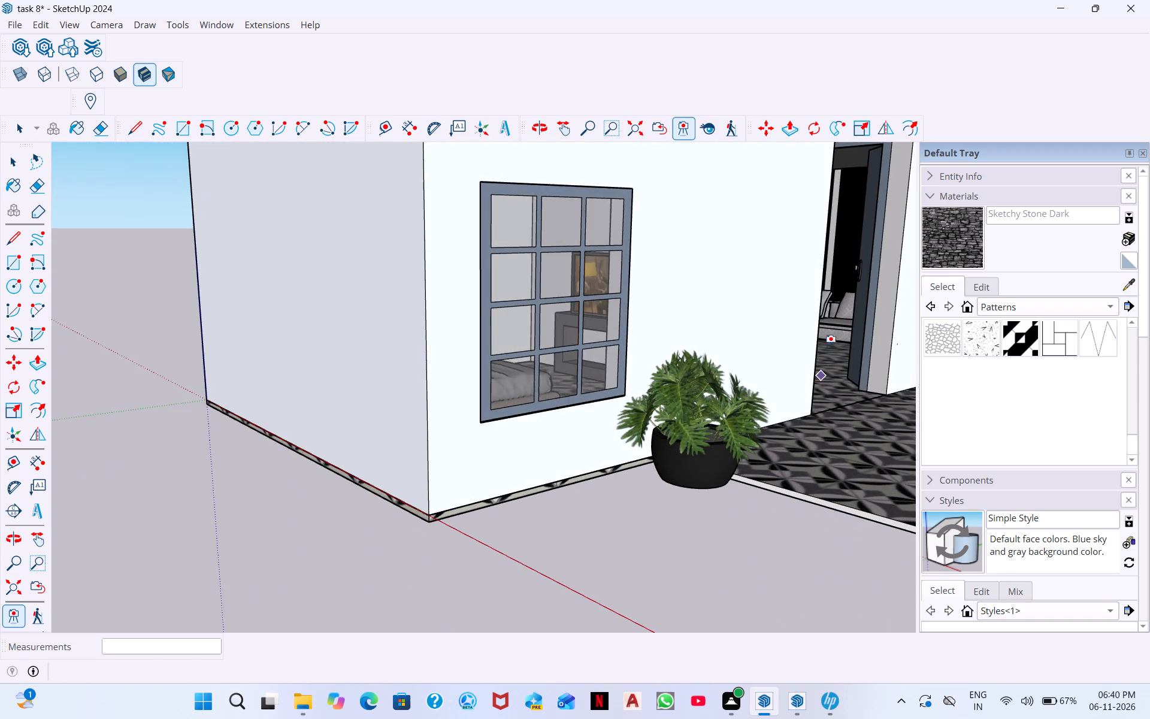
{"action": "scroll", "coordinate": [834, 325], "scroll_direction": "up", "scroll_amount": 14}
{"action": "middle_click_drag", "start_coordinate": [797, 343], "coordinate": [764, 340]}
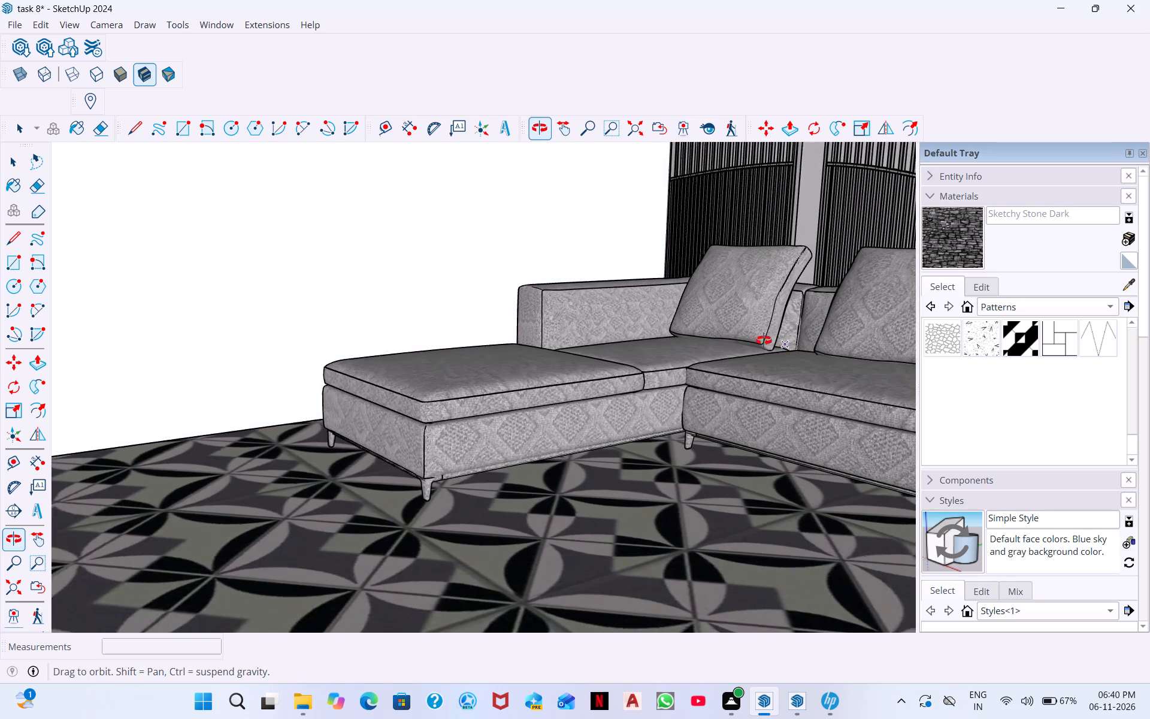
{"action": "middle_click_drag", "start_coordinate": [764, 340], "coordinate": [598, 321]}
{"action": "scroll", "coordinate": [574, 324], "scroll_direction": "down", "scroll_amount": 12}
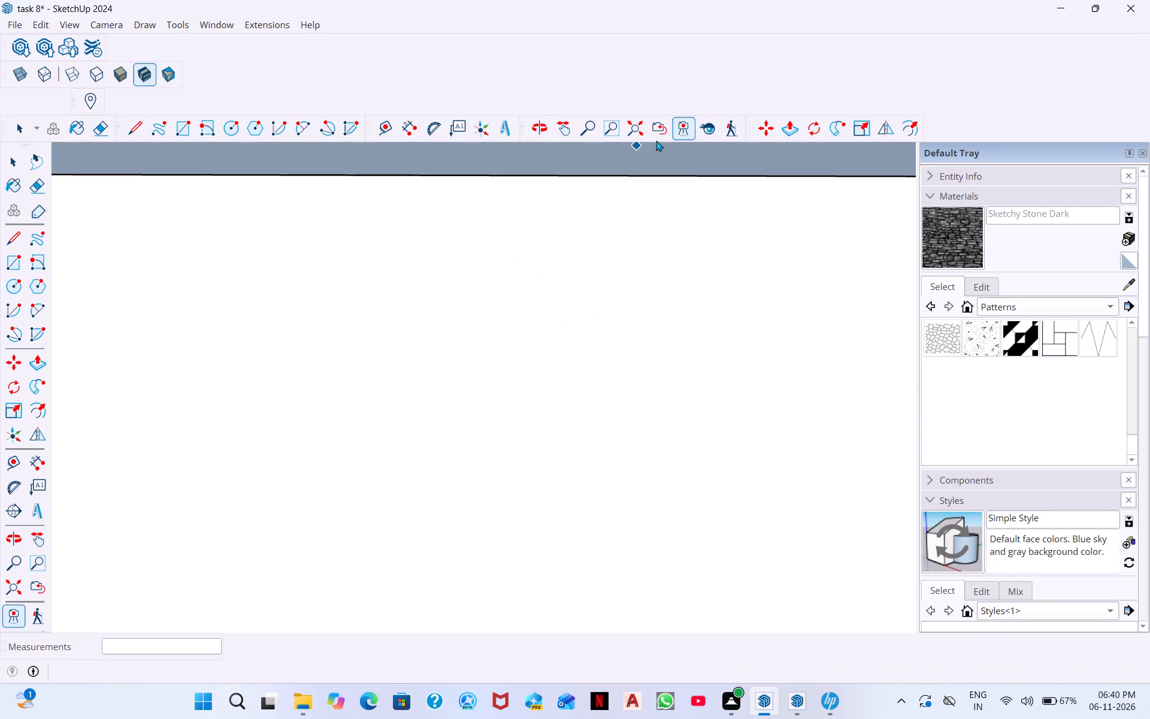
Examine the newly placed French-style door against the whole house front and the nearby window wall.
{"action": "left_click", "coordinate": [677, 133]}
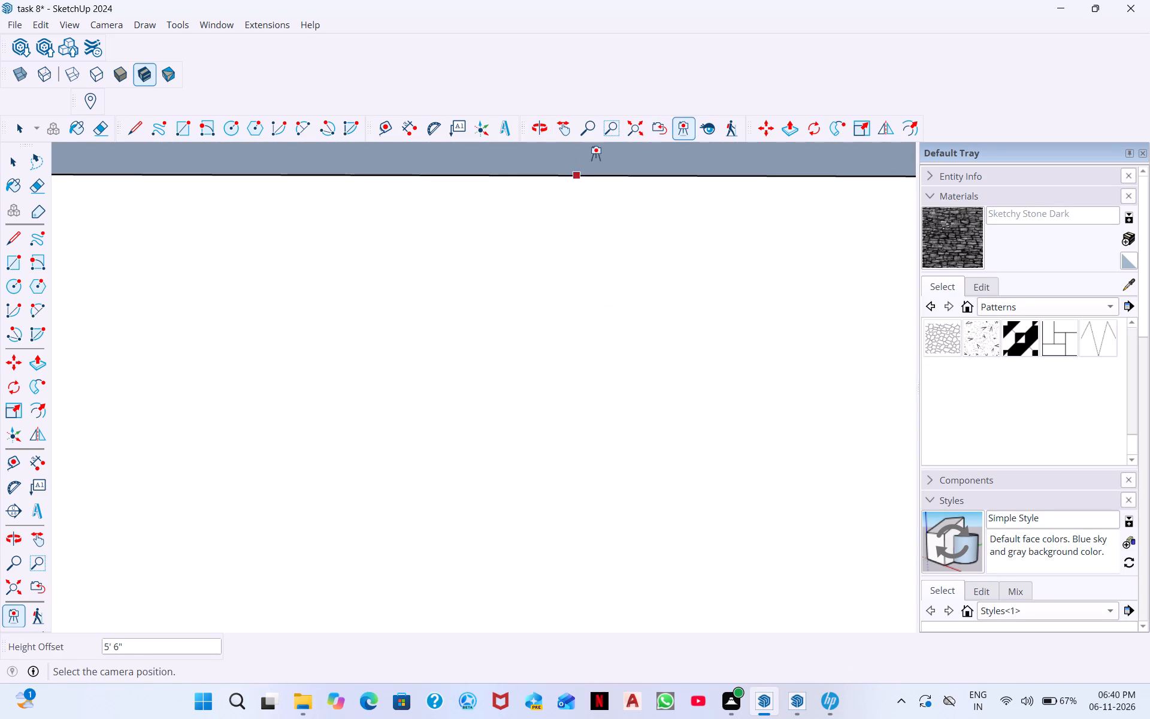
{"action": "left_click", "coordinate": [633, 134]}
{"action": "scroll", "coordinate": [555, 169], "scroll_direction": "down", "scroll_amount": 2}
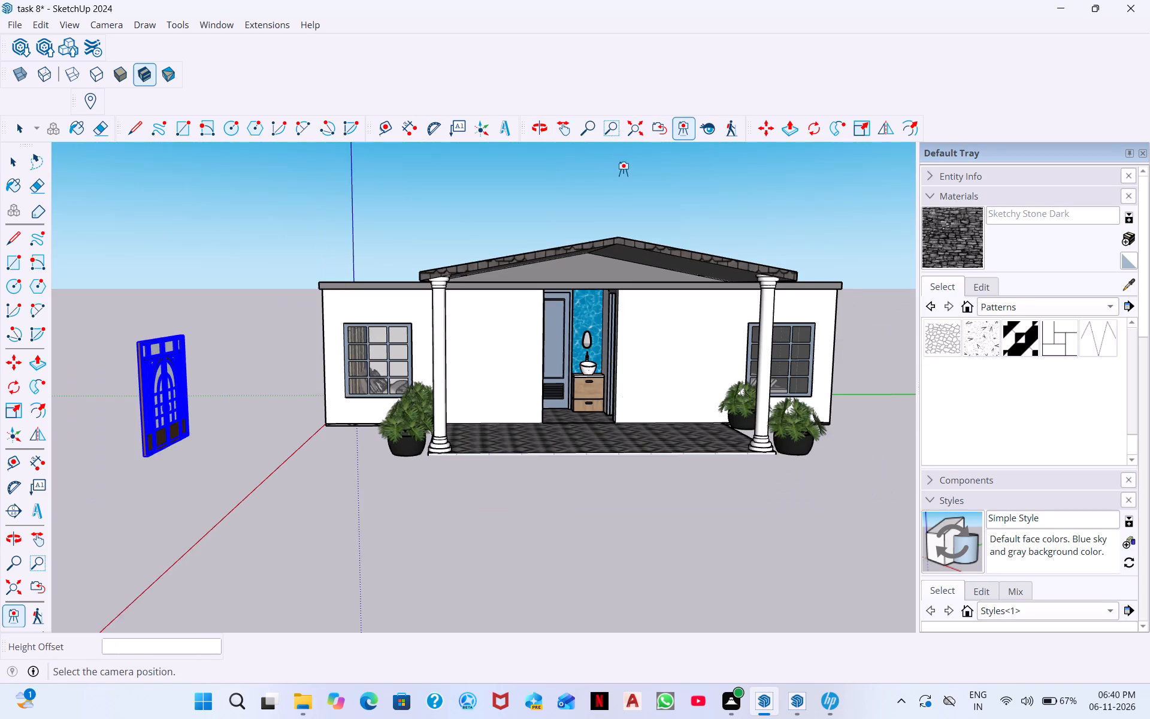
{"action": "scroll", "coordinate": [594, 226], "scroll_direction": "down", "scroll_amount": 1}
{"action": "scroll", "coordinate": [161, 408], "scroll_direction": "up", "scroll_amount": 2}
{"action": "scroll", "coordinate": [253, 371], "scroll_direction": "up", "scroll_amount": 3}
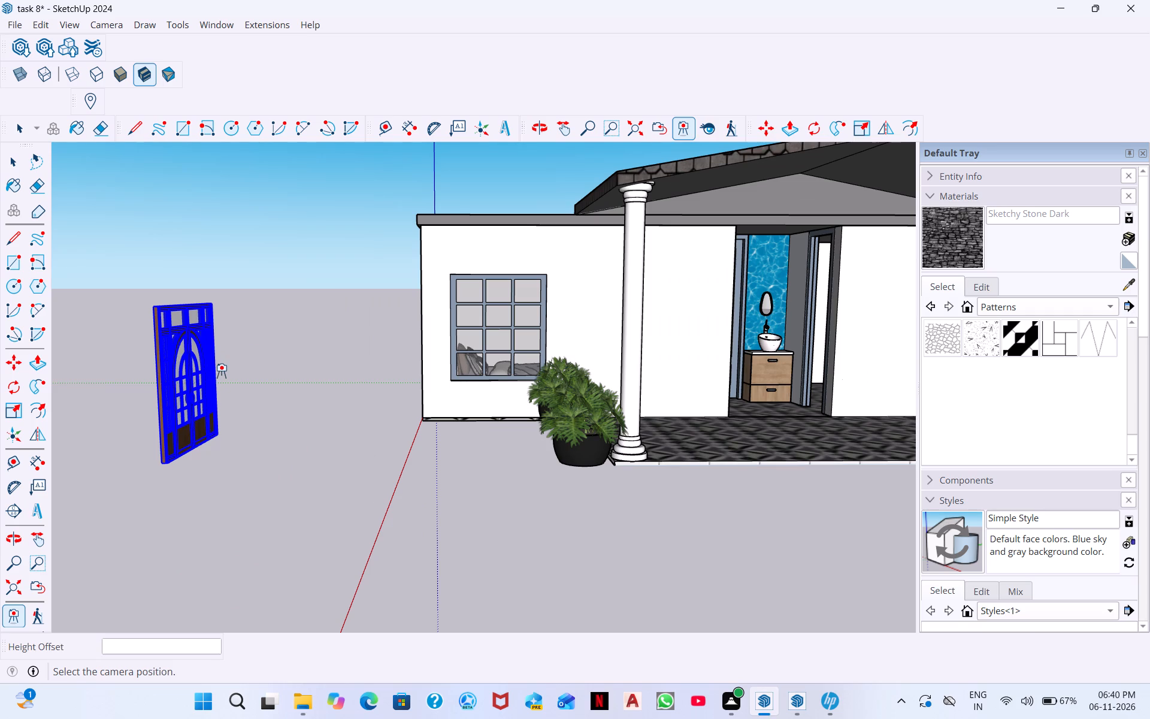
{"action": "key", "text": "Escape"}
{"action": "key", "text": "space"}
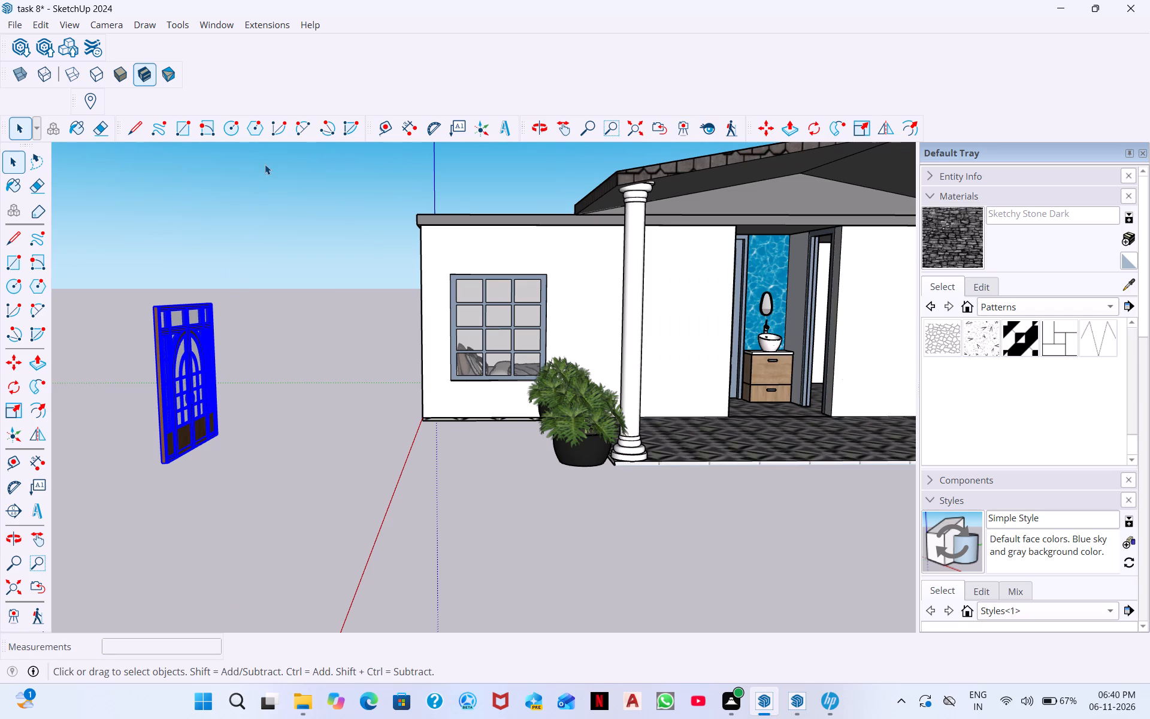
{"action": "scroll", "coordinate": [354, 300], "scroll_direction": "down", "scroll_amount": 3}
{"action": "scroll", "coordinate": [217, 466], "scroll_direction": "up", "scroll_amount": 4}
{"action": "scroll", "coordinate": [195, 414], "scroll_direction": "up", "scroll_amount": 2}
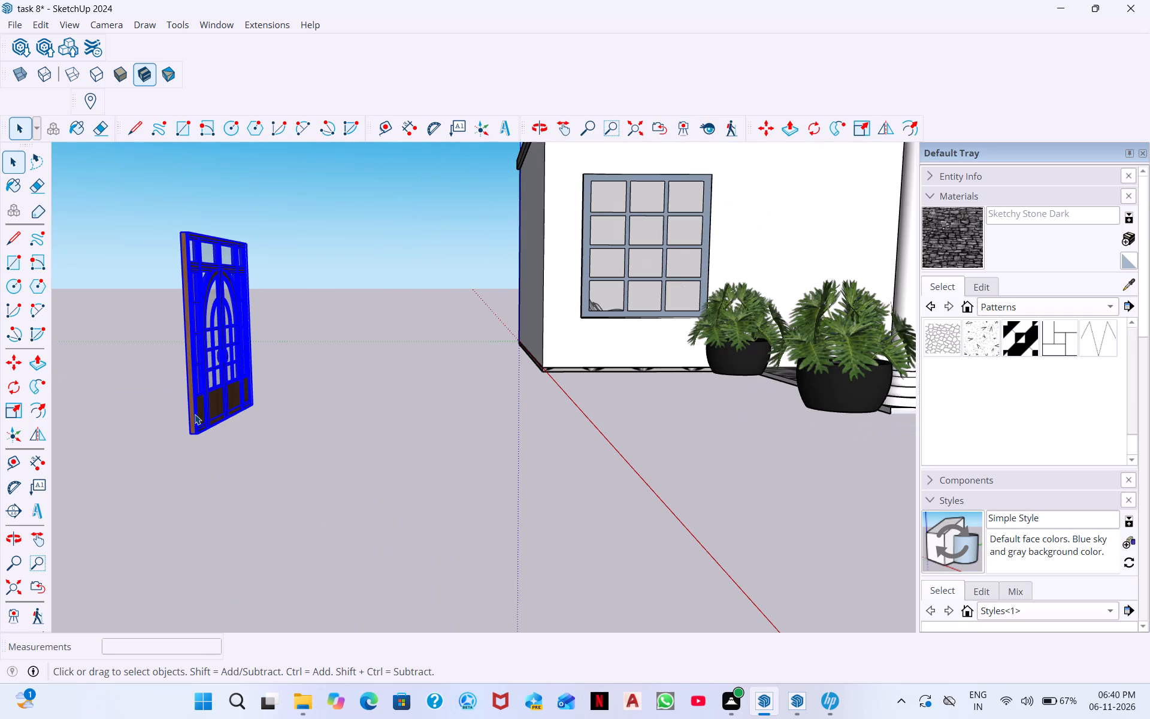
{"action": "double_click", "coordinate": [735, 155]}
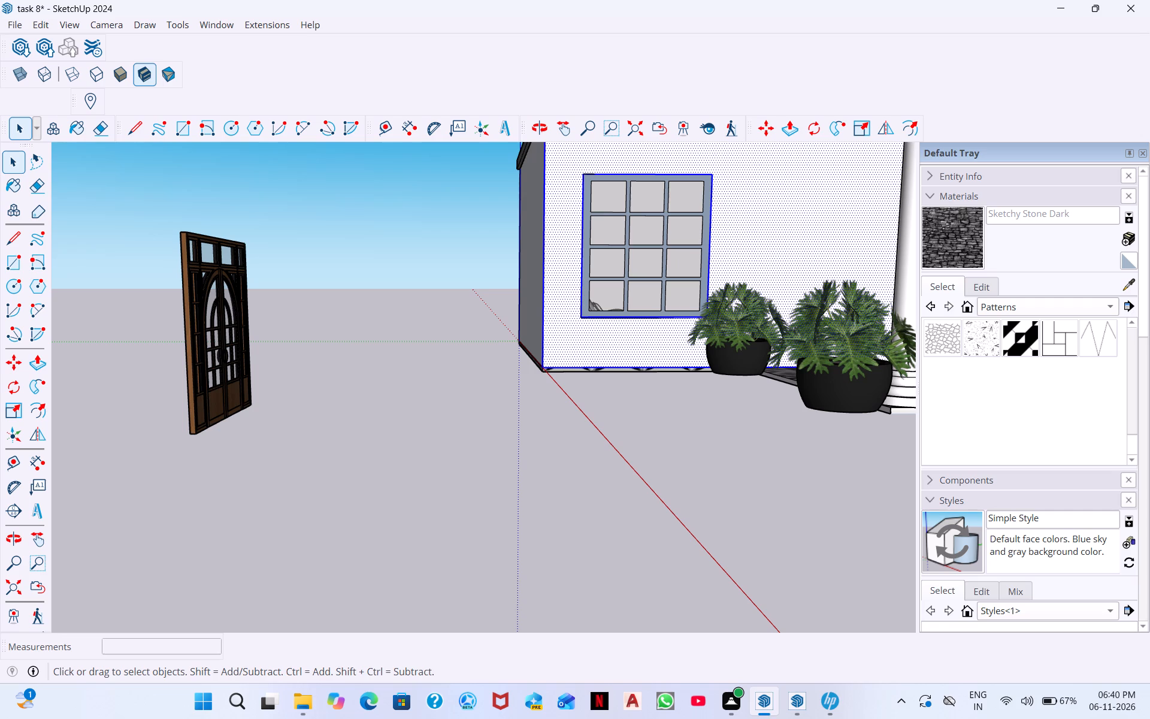
Examine the bedroom interior through the front window at close range using the Walk tool.
{"action": "left_click", "coordinate": [714, 128]}
{"action": "left_click", "coordinate": [730, 137]}
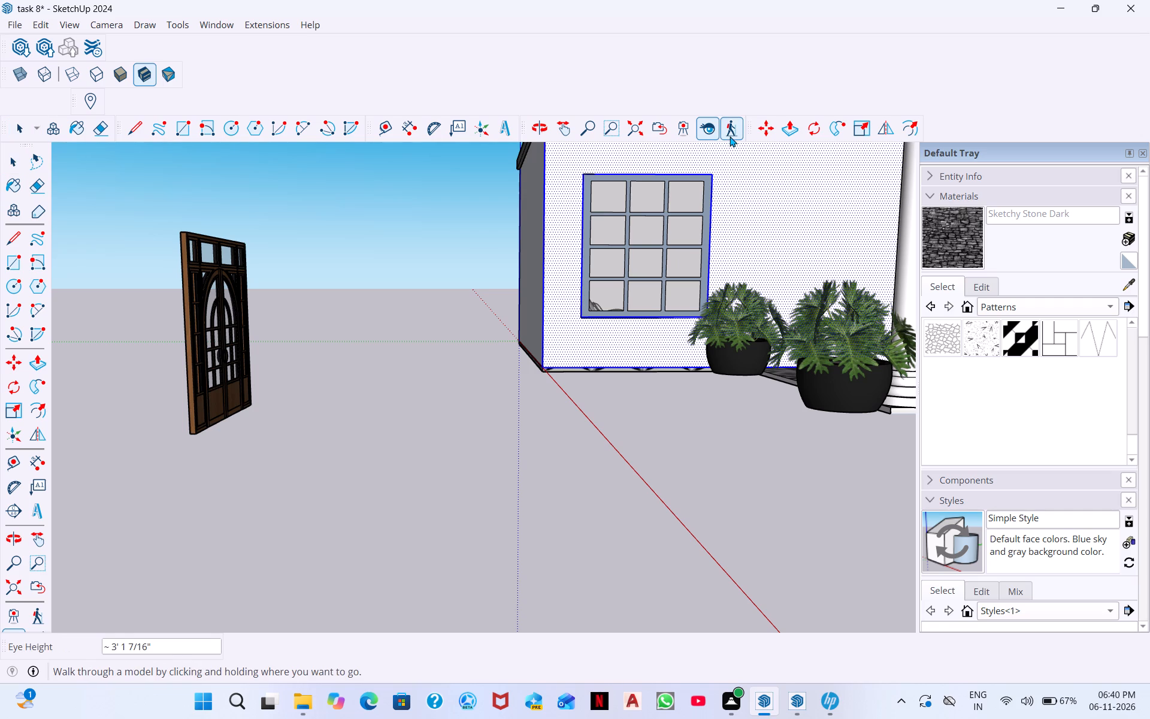
{"action": "scroll", "coordinate": [710, 324], "scroll_direction": "down", "scroll_amount": 2}
{"action": "middle_click_drag", "start_coordinate": [816, 350], "coordinate": [632, 380]}
{"action": "middle_click_drag", "start_coordinate": [785, 328], "coordinate": [965, 303]}
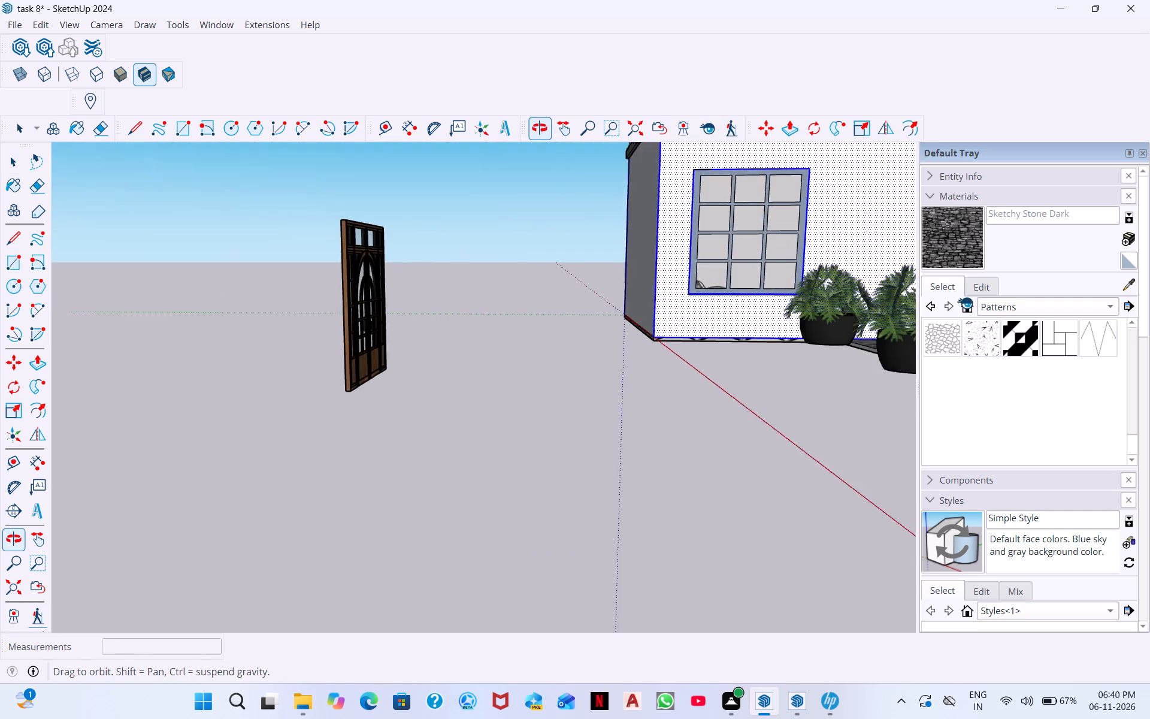
{"action": "middle_click_drag", "start_coordinate": [965, 303], "coordinate": [869, 385]}
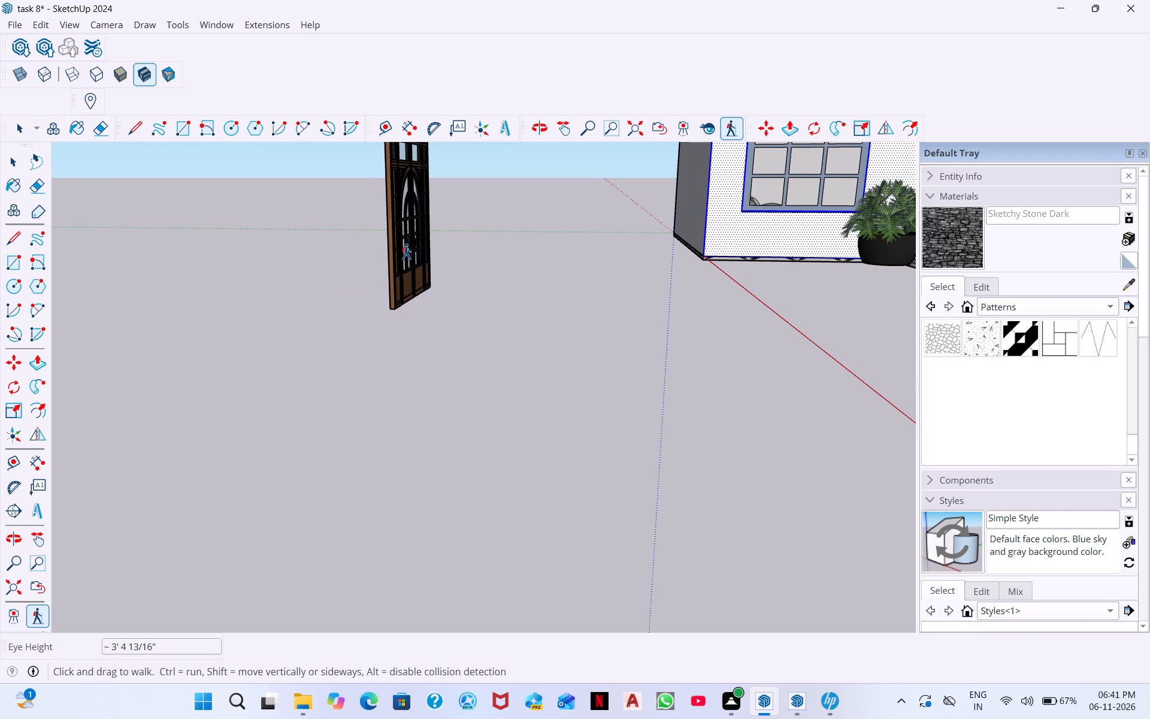
{"action": "scroll", "coordinate": [415, 243], "scroll_direction": "down", "scroll_amount": 3}
{"action": "scroll", "coordinate": [712, 224], "scroll_direction": "up", "scroll_amount": 7}
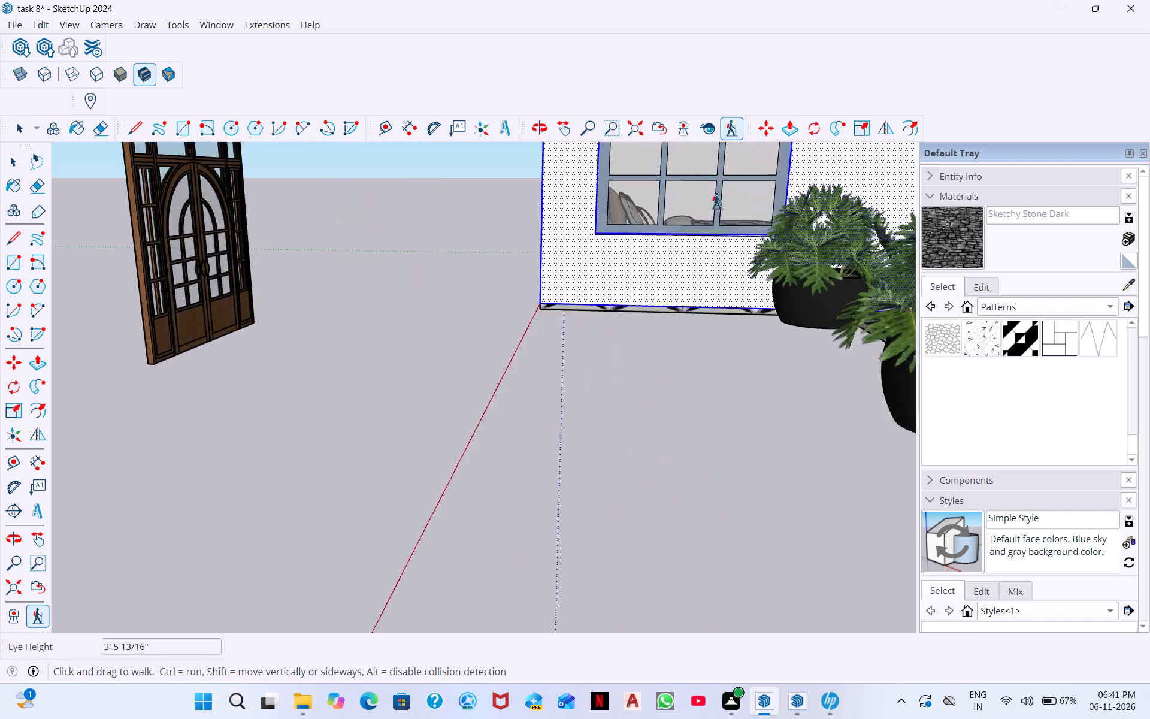
{"action": "scroll", "coordinate": [717, 201], "scroll_direction": "up", "scroll_amount": 15}
{"action": "middle_click_drag", "start_coordinate": [695, 243], "coordinate": [731, 240]}
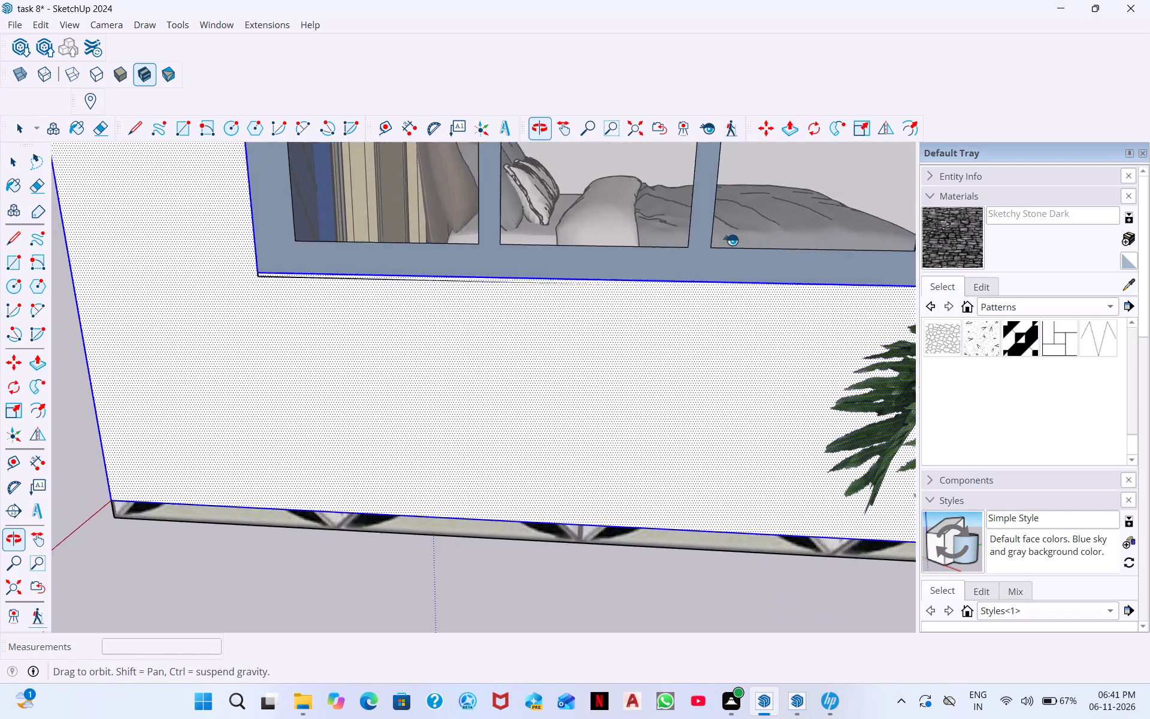
{"action": "middle_click_drag", "start_coordinate": [731, 240], "coordinate": [735, 158]}
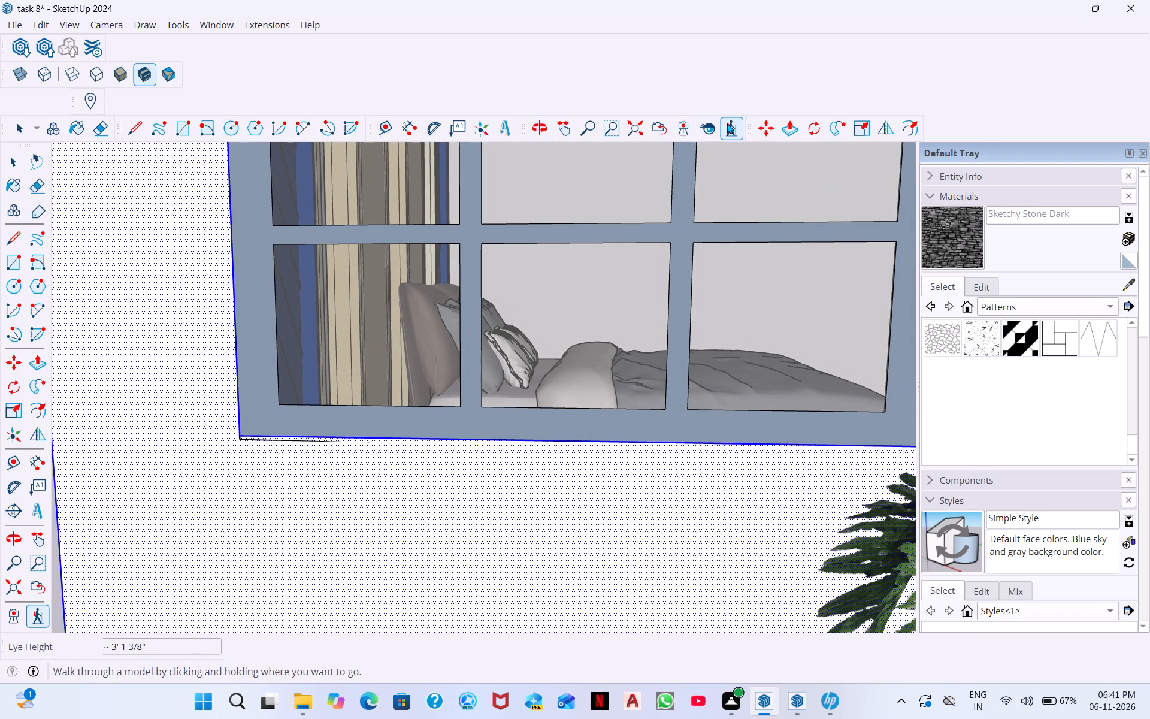
Examine the French-style door beside the house against the front window wall, porch column and entrance from farther back.
{"action": "scroll", "coordinate": [725, 123], "scroll_direction": "down", "scroll_amount": 20}
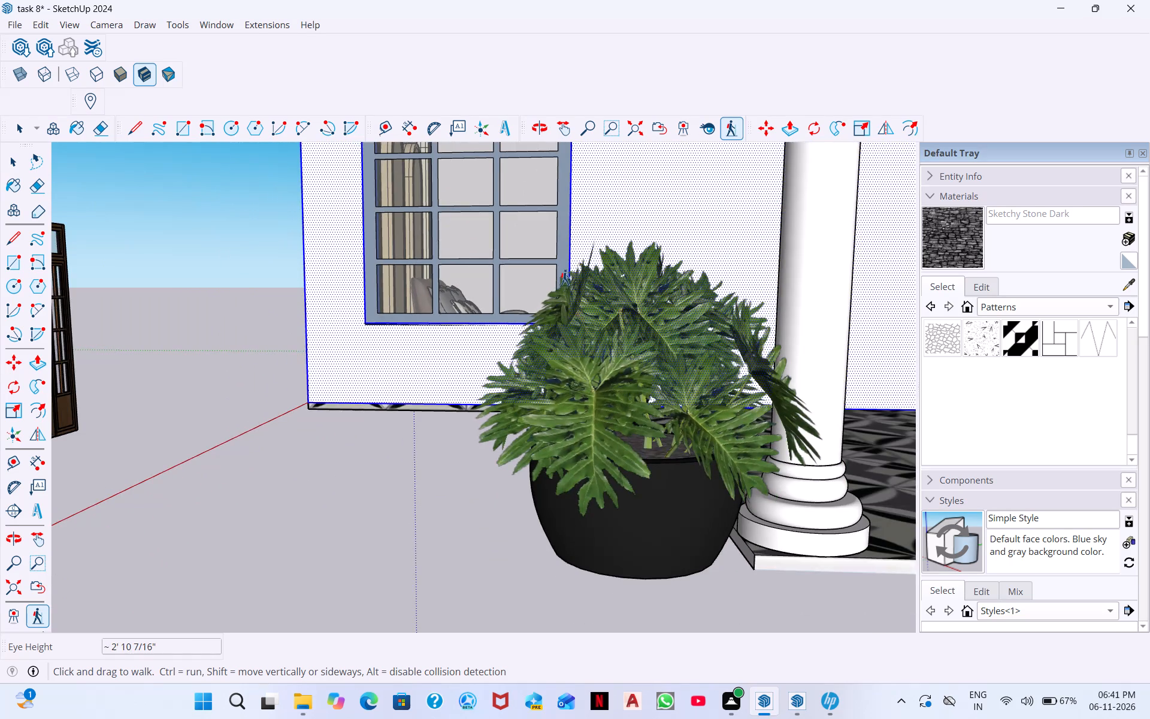
{"action": "scroll", "coordinate": [674, 275], "scroll_direction": "down", "scroll_amount": 6}
{"action": "middle_click_drag", "start_coordinate": [653, 244], "coordinate": [636, 261]}
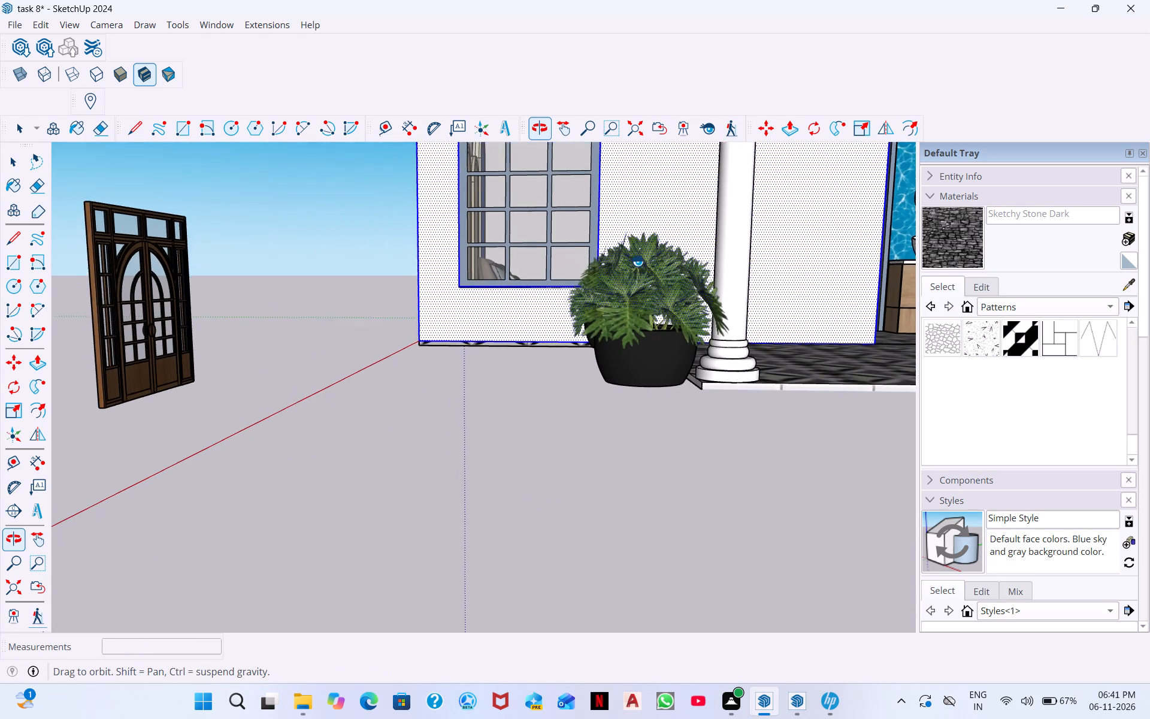
{"action": "middle_click_drag", "start_coordinate": [636, 261], "coordinate": [562, 239]}
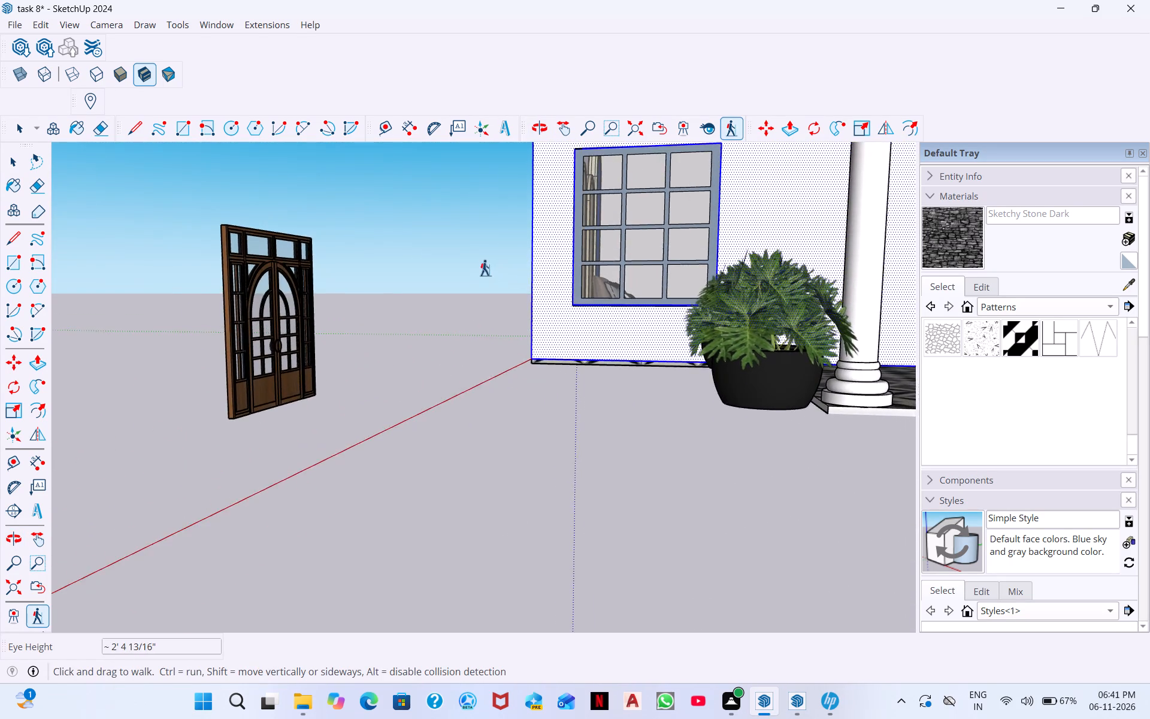
{"action": "scroll", "coordinate": [485, 268], "scroll_direction": "up", "scroll_amount": 3}
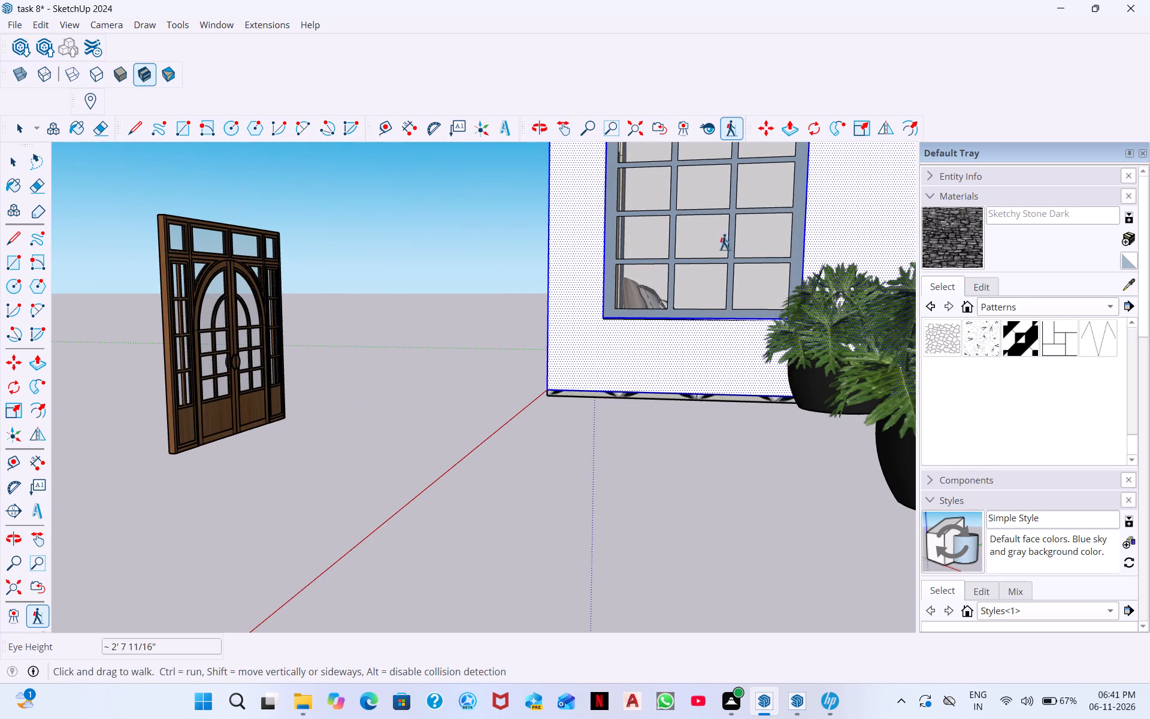
{"action": "scroll", "coordinate": [397, 374], "scroll_direction": "down", "scroll_amount": 5}
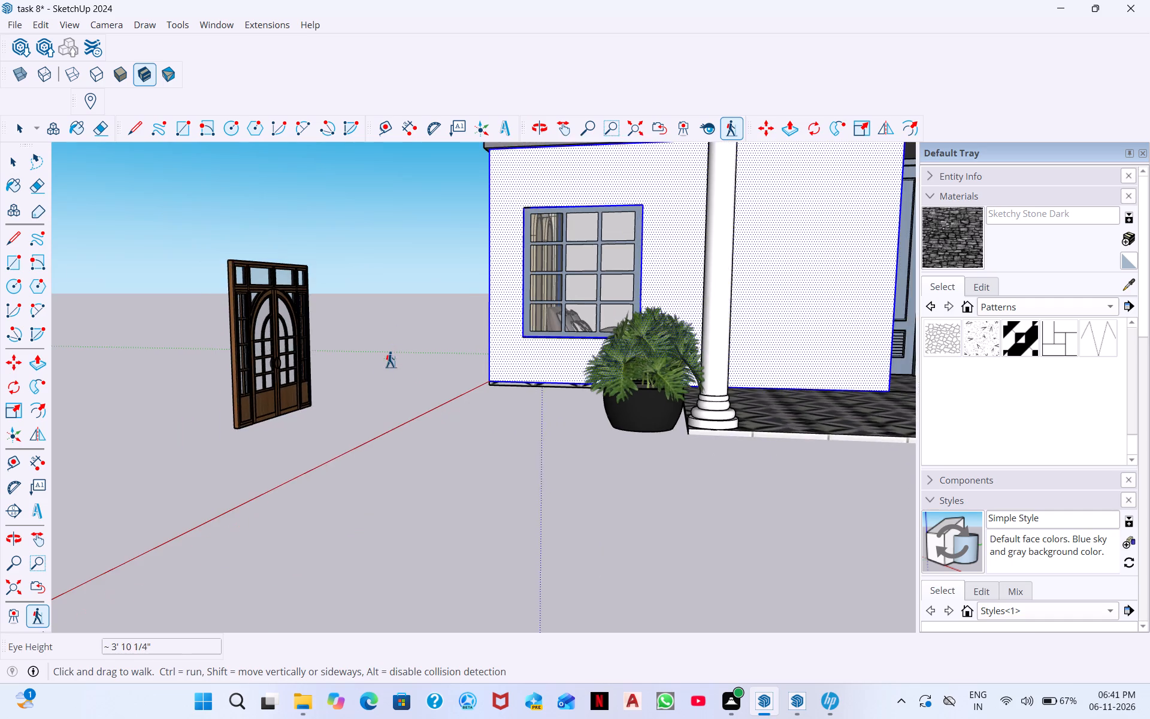
{"action": "middle_click_drag", "start_coordinate": [384, 370], "coordinate": [308, 381]}
{"action": "scroll", "coordinate": [350, 354], "scroll_direction": "up", "scroll_amount": 11}
{"action": "scroll", "coordinate": [399, 372], "scroll_direction": "down", "scroll_amount": 12}
{"action": "scroll", "coordinate": [507, 340], "scroll_direction": "down", "scroll_amount": 3}
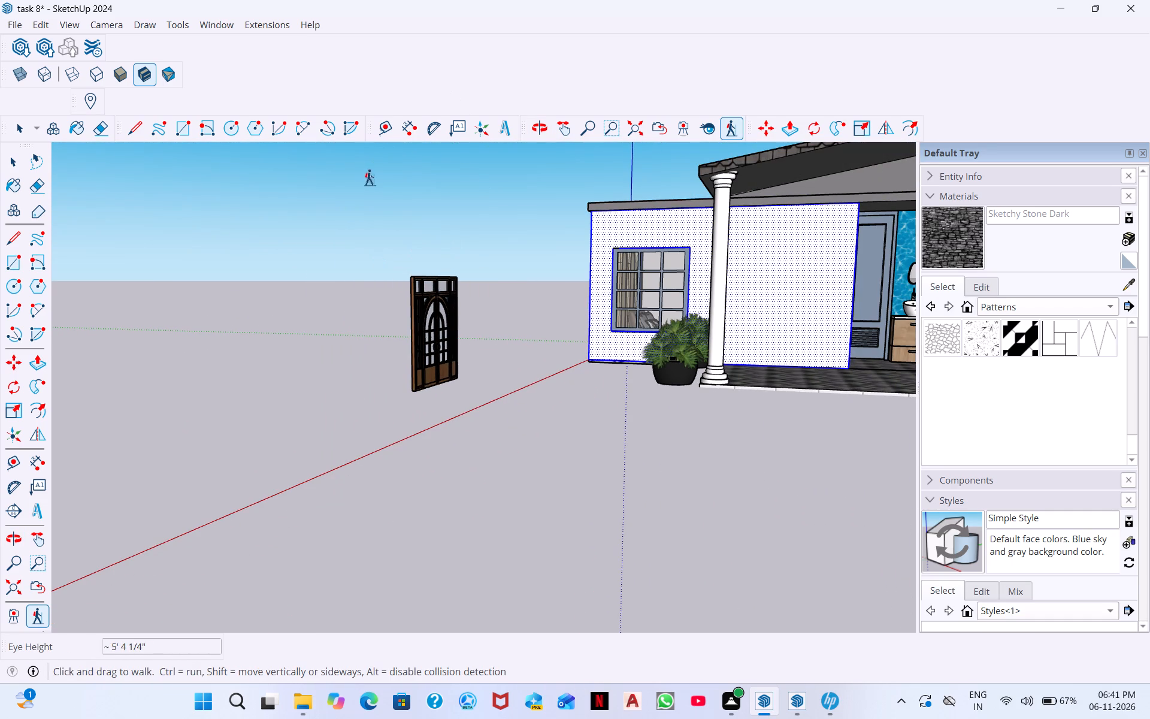
Select the French-style door and orient the Protractor to the horizontal plane at its lower corner nearest the house.
{"action": "key", "text": "space"}
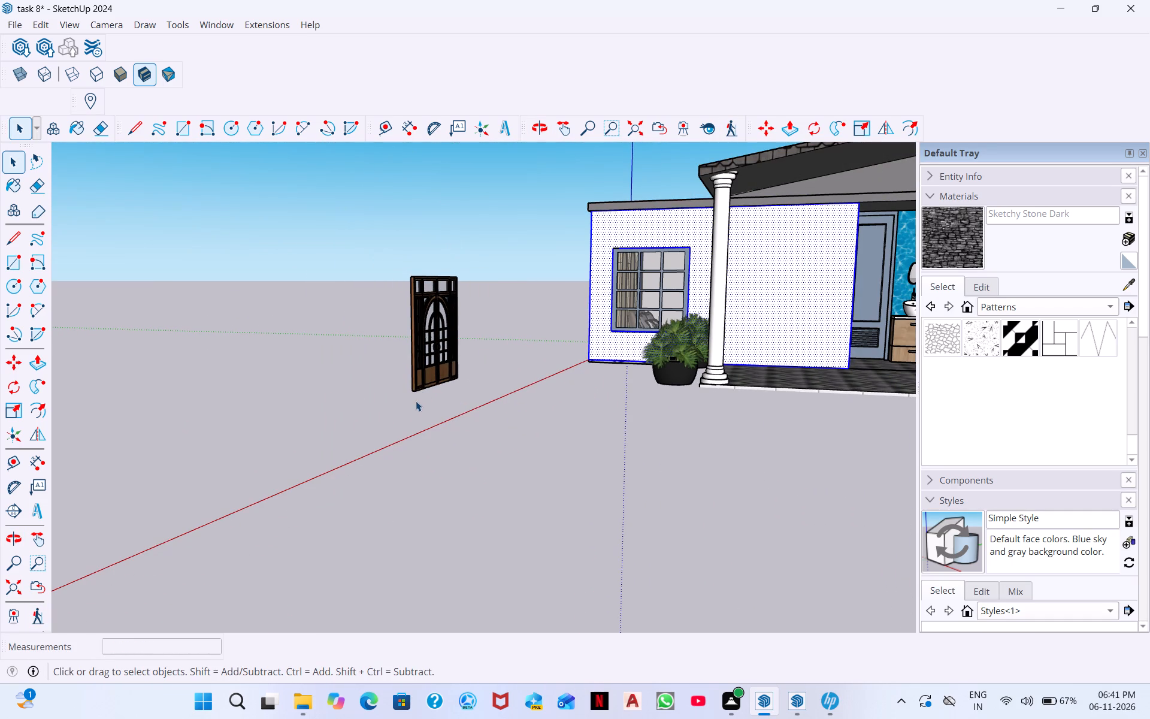
{"action": "left_click", "coordinate": [420, 381]}
{"action": "left_click", "coordinate": [433, 132]}
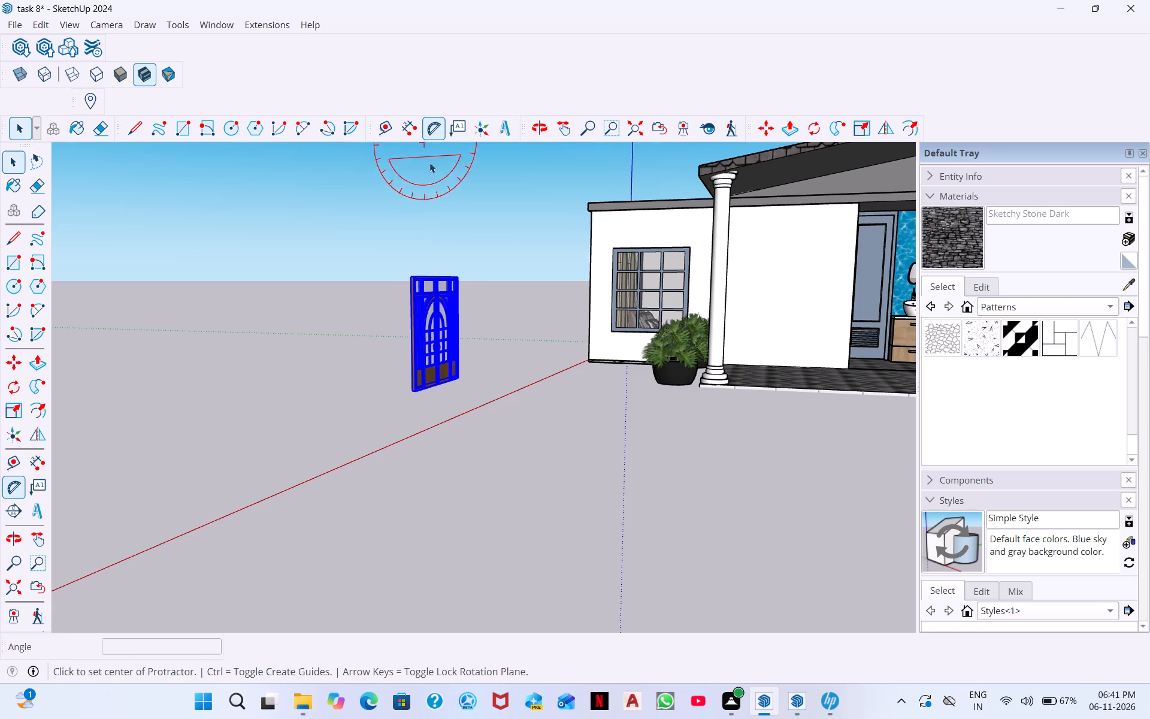
{"action": "scroll", "coordinate": [504, 427], "scroll_direction": "up", "scroll_amount": 11}
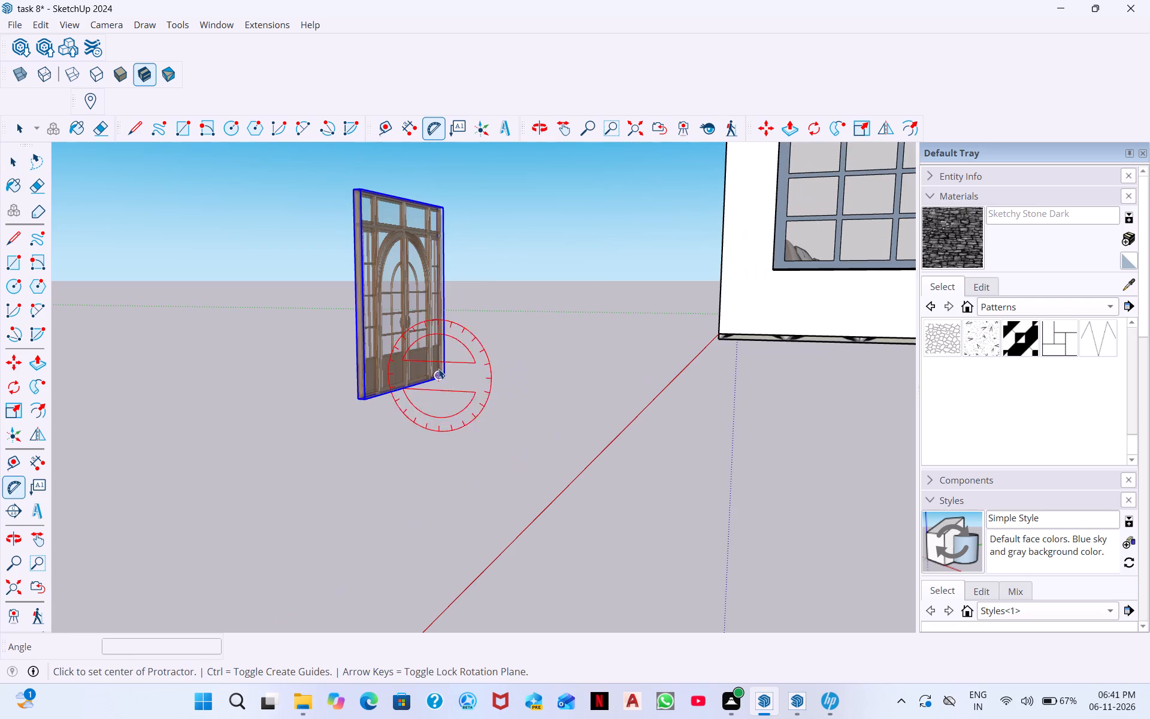
{"action": "key", "text": "Down"}
{"action": "key", "text": "Right"}
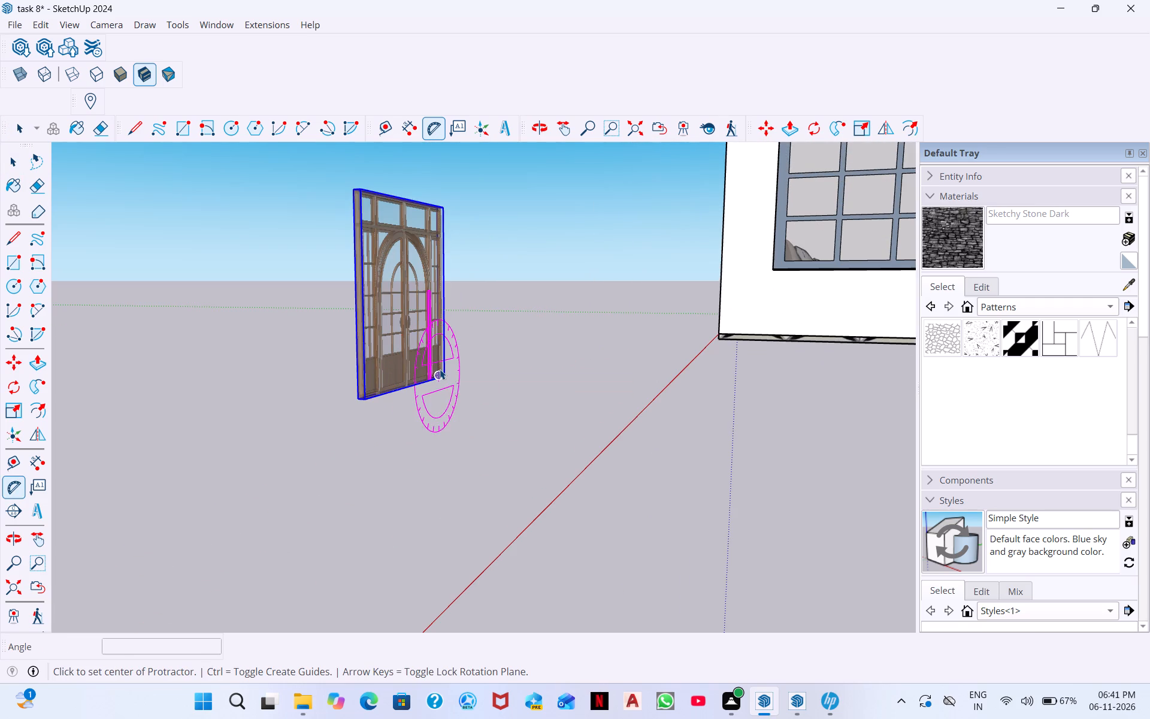
{"action": "key", "text": "Left"}
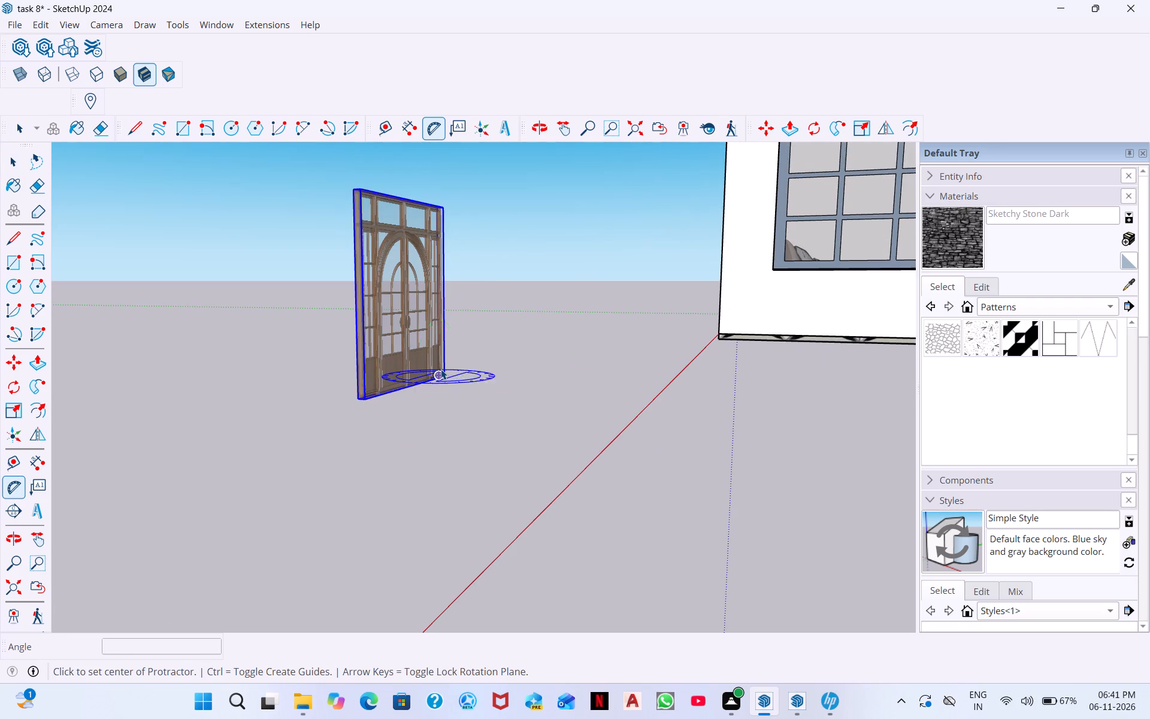
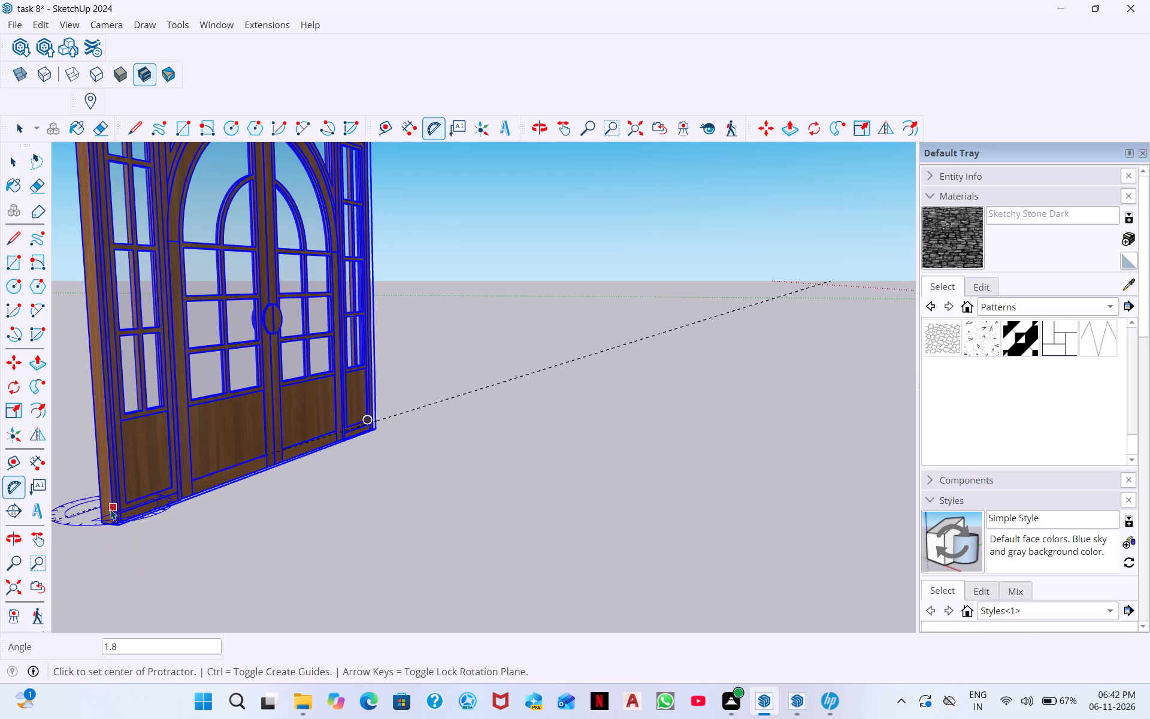
Create a protractor guide along the French-style door's bottom edge, centred on its near lower corner and aligned with the far lower corner.
{"action": "scroll", "coordinate": [121, 530], "scroll_direction": "up", "scroll_amount": 6}
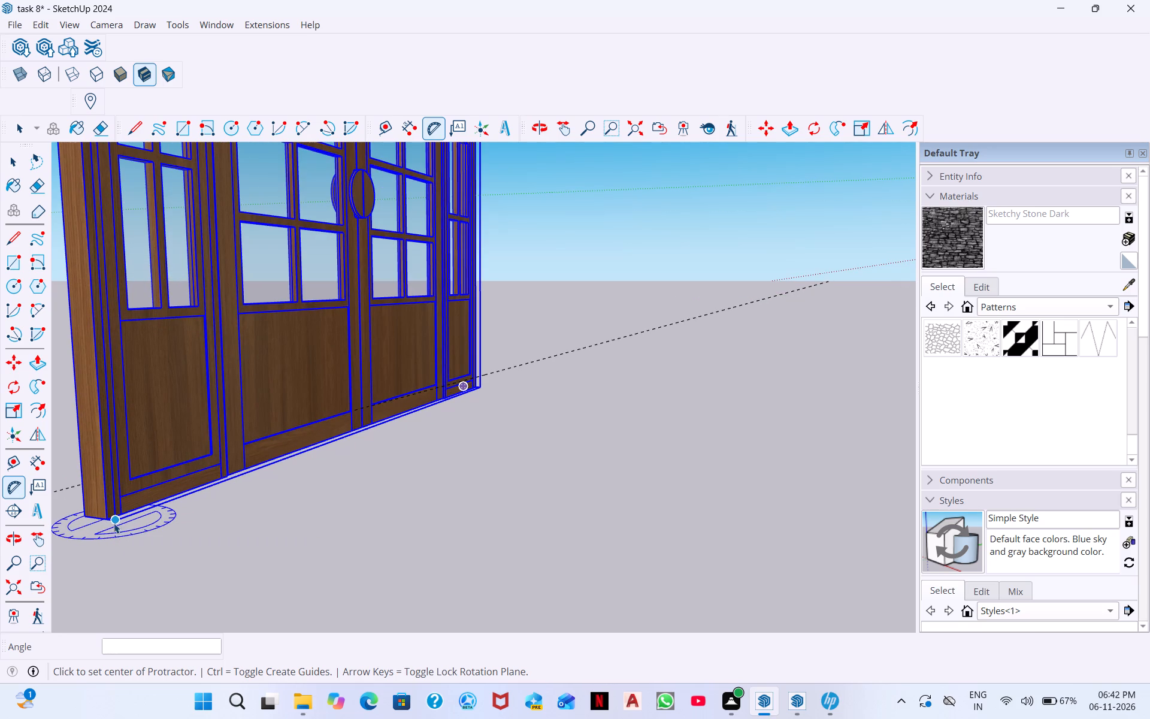
{"action": "left_click", "coordinate": [113, 518]}
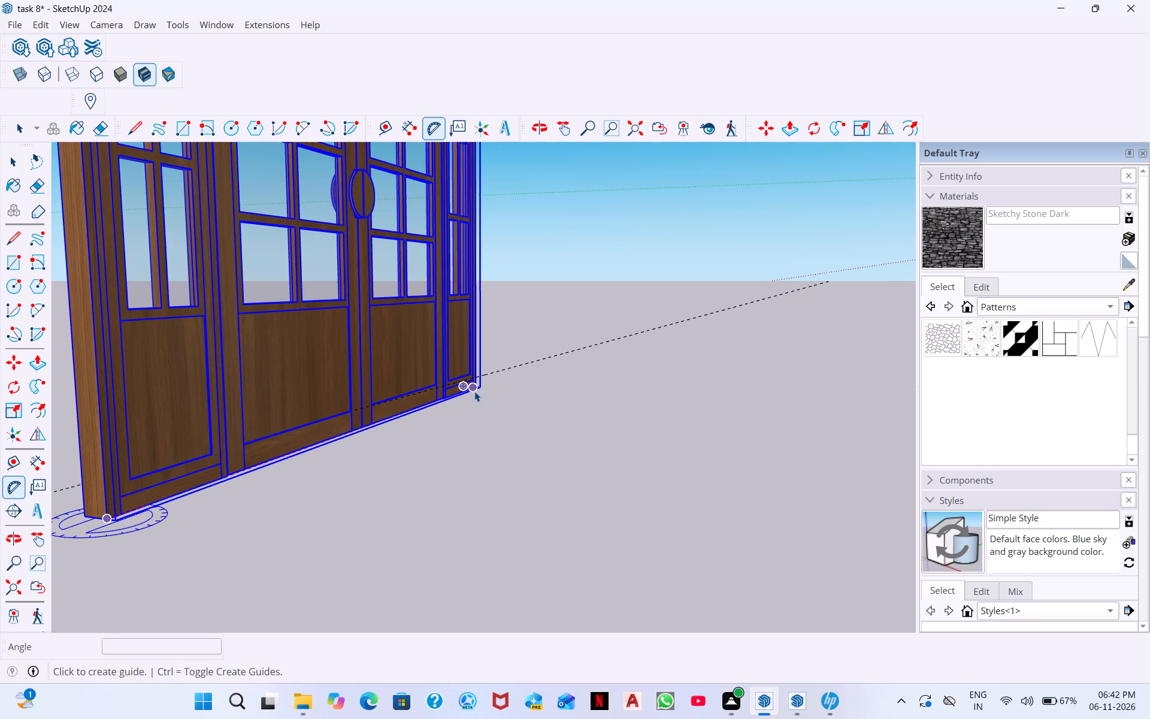
{"action": "scroll", "coordinate": [476, 387], "scroll_direction": "up", "scroll_amount": 12}
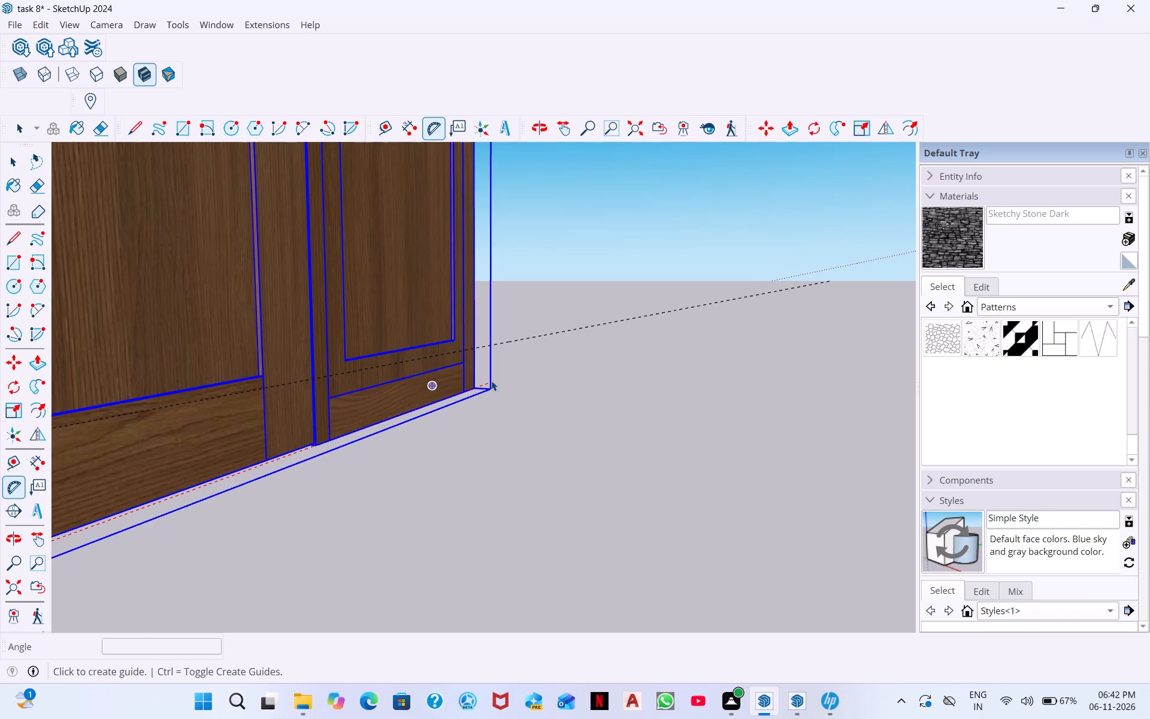
{"action": "left_click", "coordinate": [488, 388]}
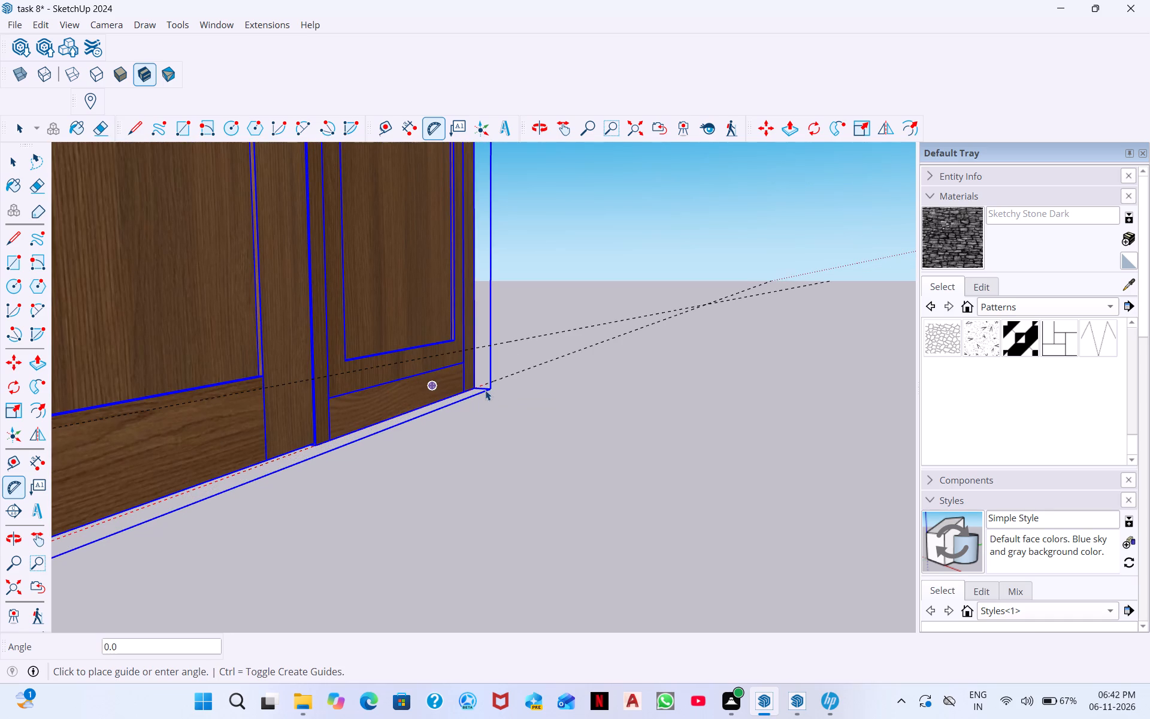
{"action": "left_click_drag", "start_coordinate": [465, 392], "coordinate": [456, 410]}
{"action": "left_click_drag", "start_coordinate": [456, 410], "coordinate": [286, 484]}
{"action": "scroll", "coordinate": [289, 468], "scroll_direction": "down", "scroll_amount": 10}
{"action": "scroll", "coordinate": [346, 426], "scroll_direction": "up", "scroll_amount": 1}
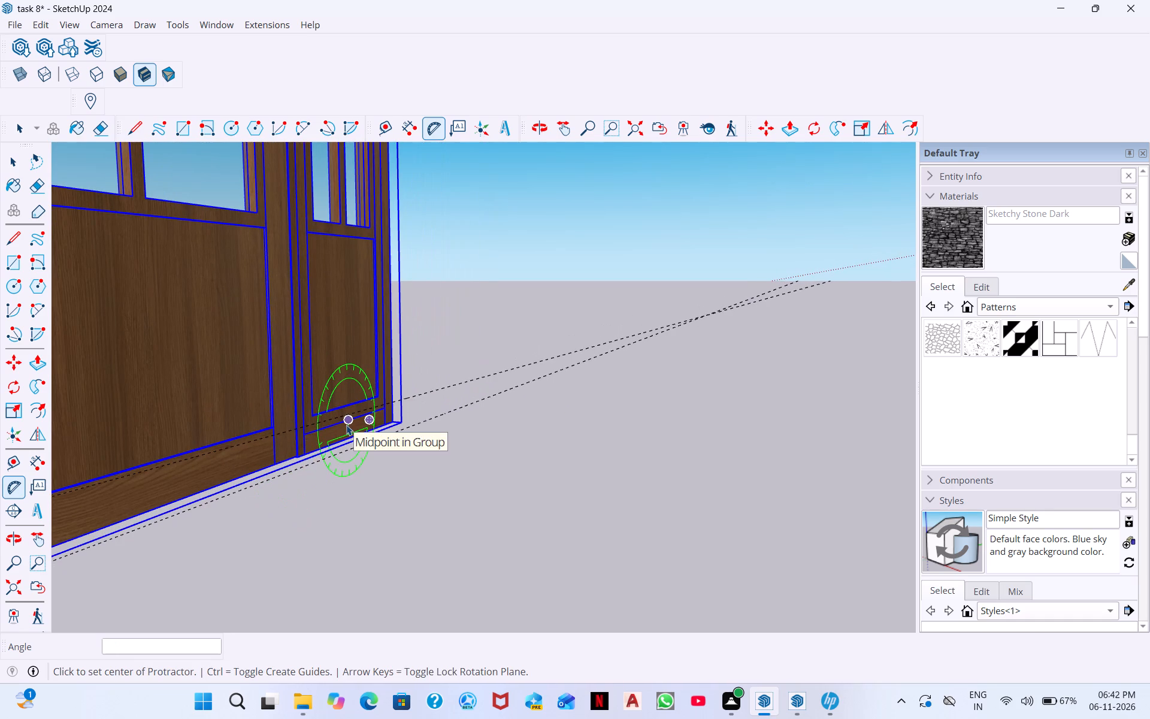
Rotate the French-style door about 101.9° horizontally around its lower corner nearest the house, making it parallel to the front wall.
{"action": "key", "text": "q"}
{"action": "scroll", "coordinate": [394, 438], "scroll_direction": "down", "scroll_amount": 6}
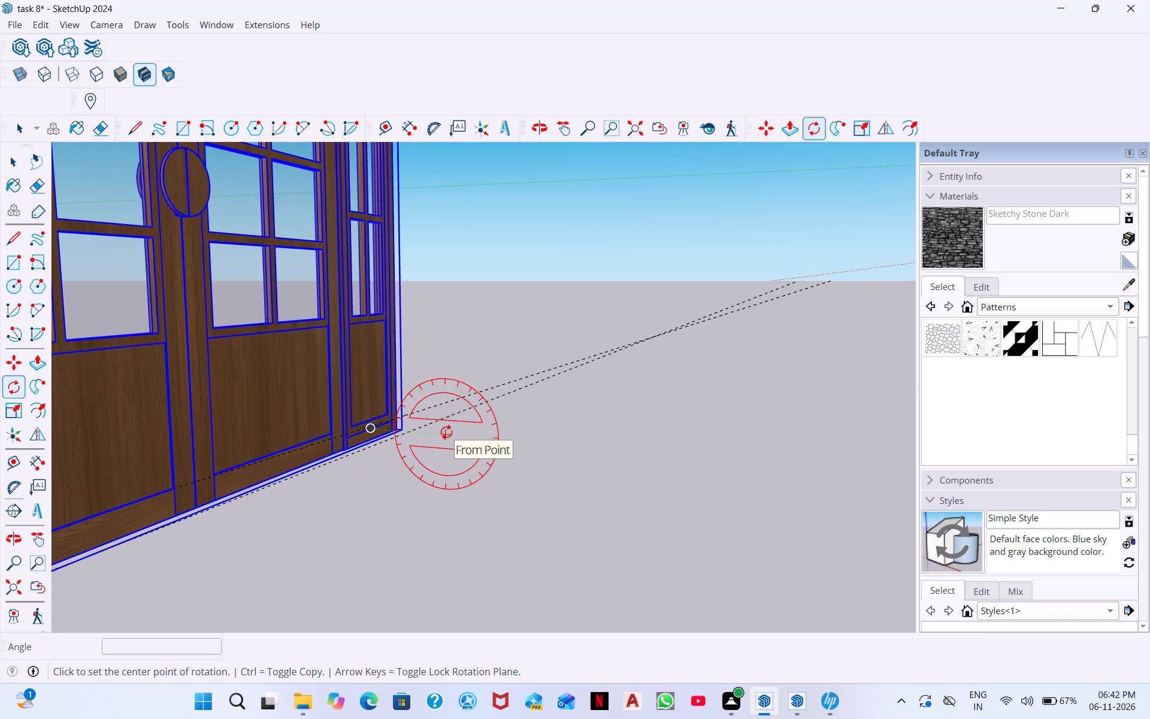
{"action": "key", "text": "Left"}
{"action": "key", "text": "Up"}
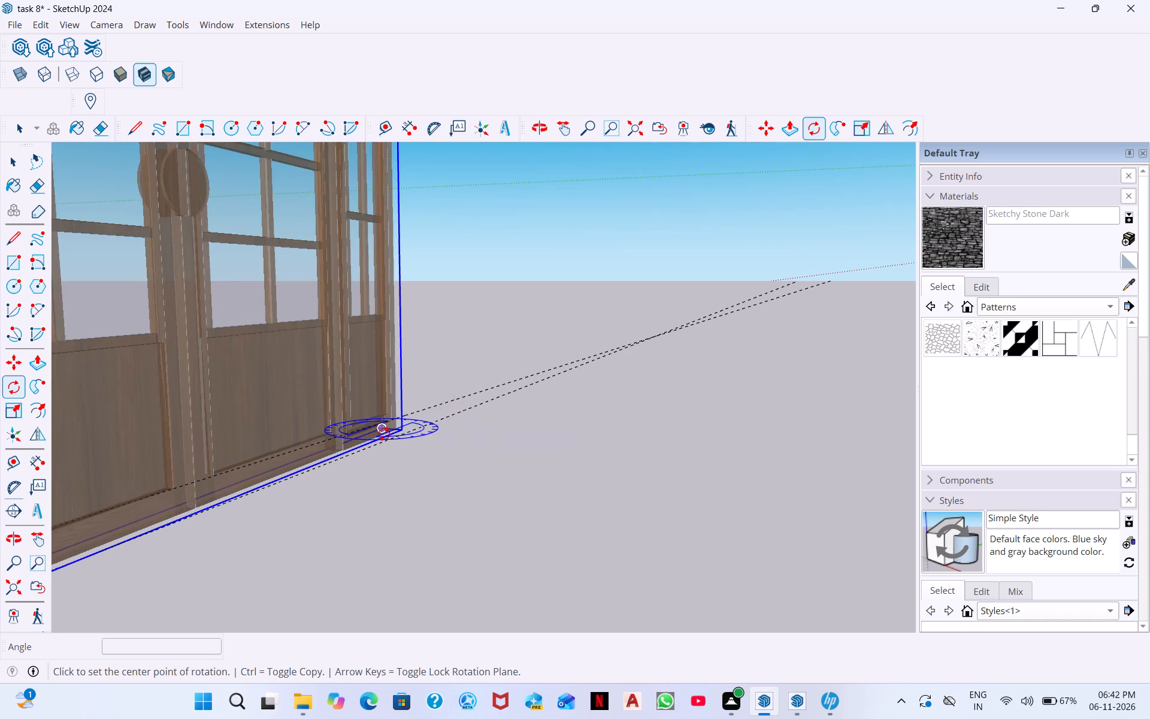
{"action": "scroll", "coordinate": [386, 436], "scroll_direction": "up", "scroll_amount": 7}
{"action": "left_click", "coordinate": [405, 428]}
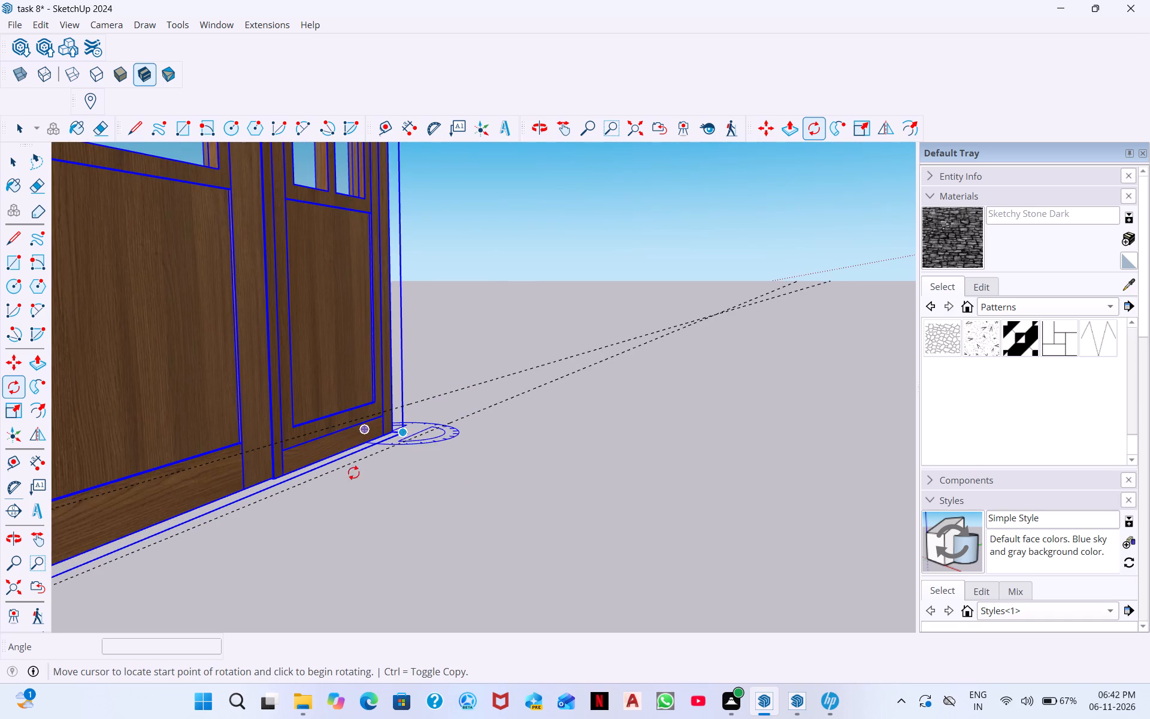
{"action": "scroll", "coordinate": [262, 552], "scroll_direction": "down", "scroll_amount": 18}
{"action": "middle_click_drag", "start_coordinate": [155, 591], "coordinate": [130, 591]}
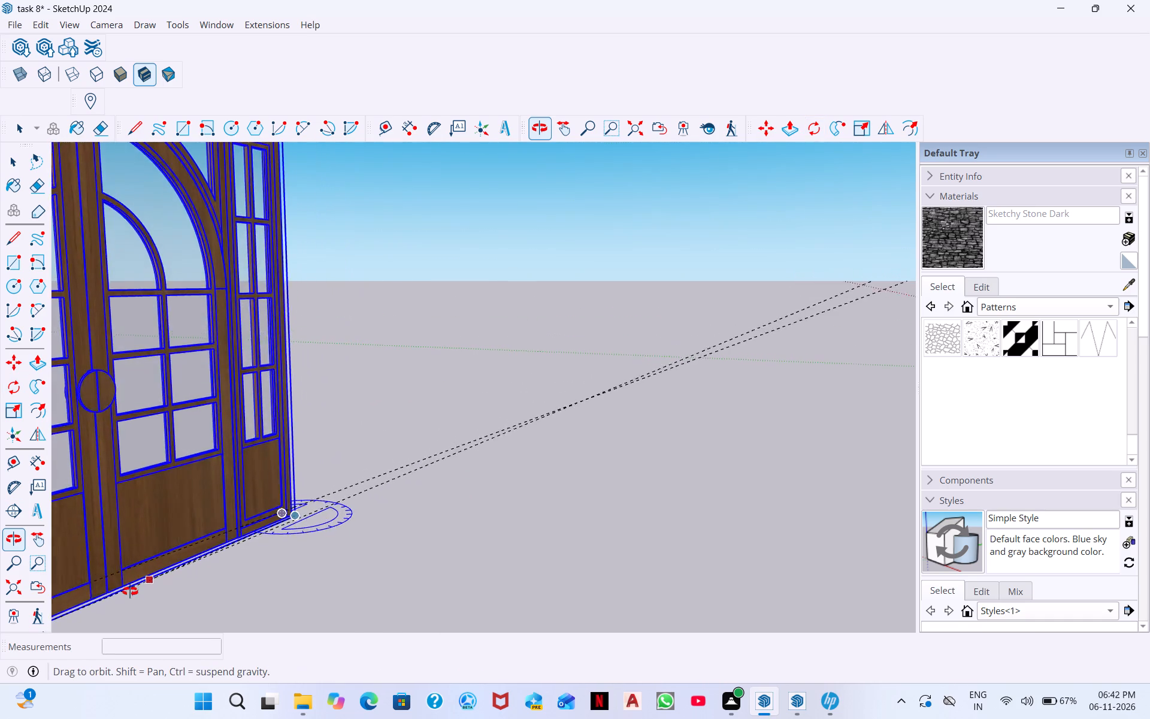
{"action": "middle_click_drag", "start_coordinate": [130, 591], "coordinate": [25, 588]}
{"action": "scroll", "coordinate": [50, 548], "scroll_direction": "down", "scroll_amount": 4}
{"action": "scroll", "coordinate": [235, 494], "scroll_direction": "up", "scroll_amount": 1}
{"action": "scroll", "coordinate": [234, 492], "scroll_direction": "down", "scroll_amount": 9}
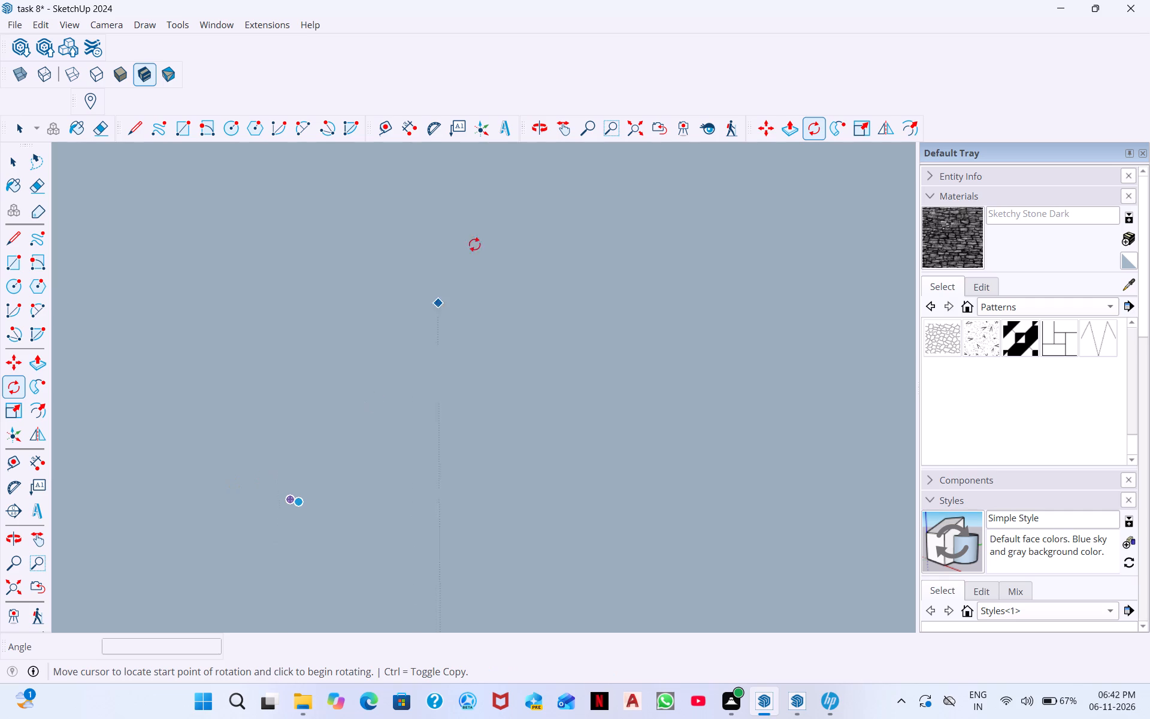
{"action": "left_click", "coordinate": [635, 129]}
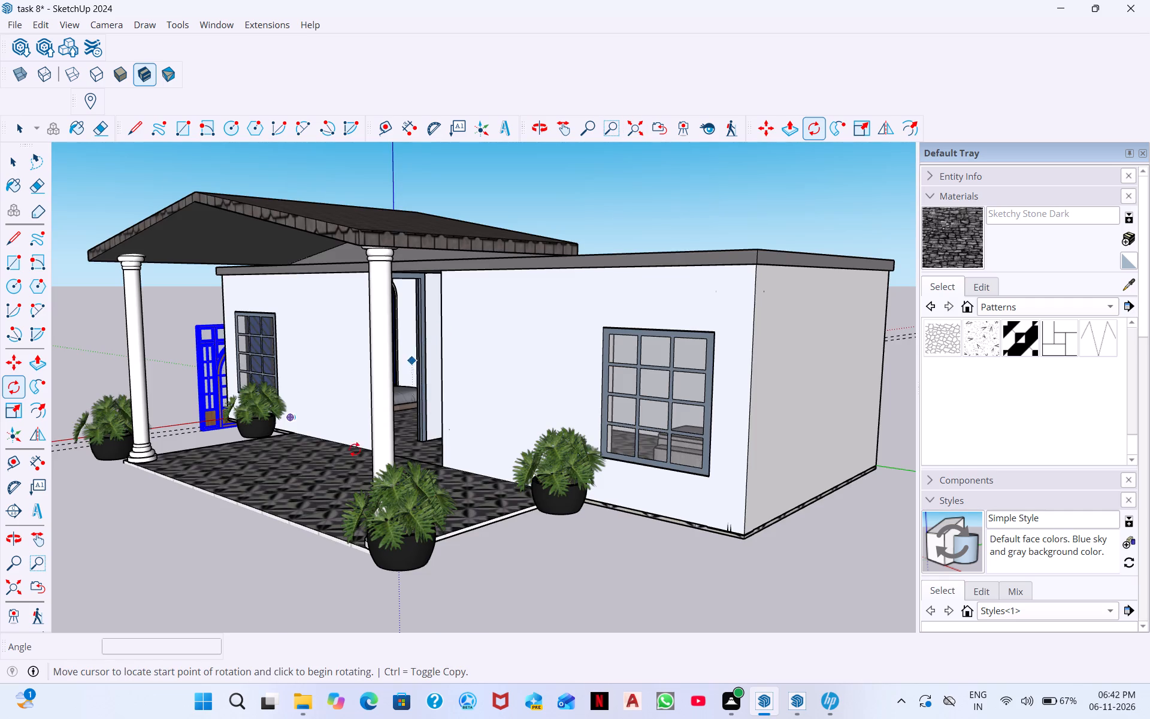
{"action": "scroll", "coordinate": [144, 493], "scroll_direction": "down", "scroll_amount": 8}
{"action": "middle_click_drag", "start_coordinate": [52, 477], "coordinate": [0, 503]}
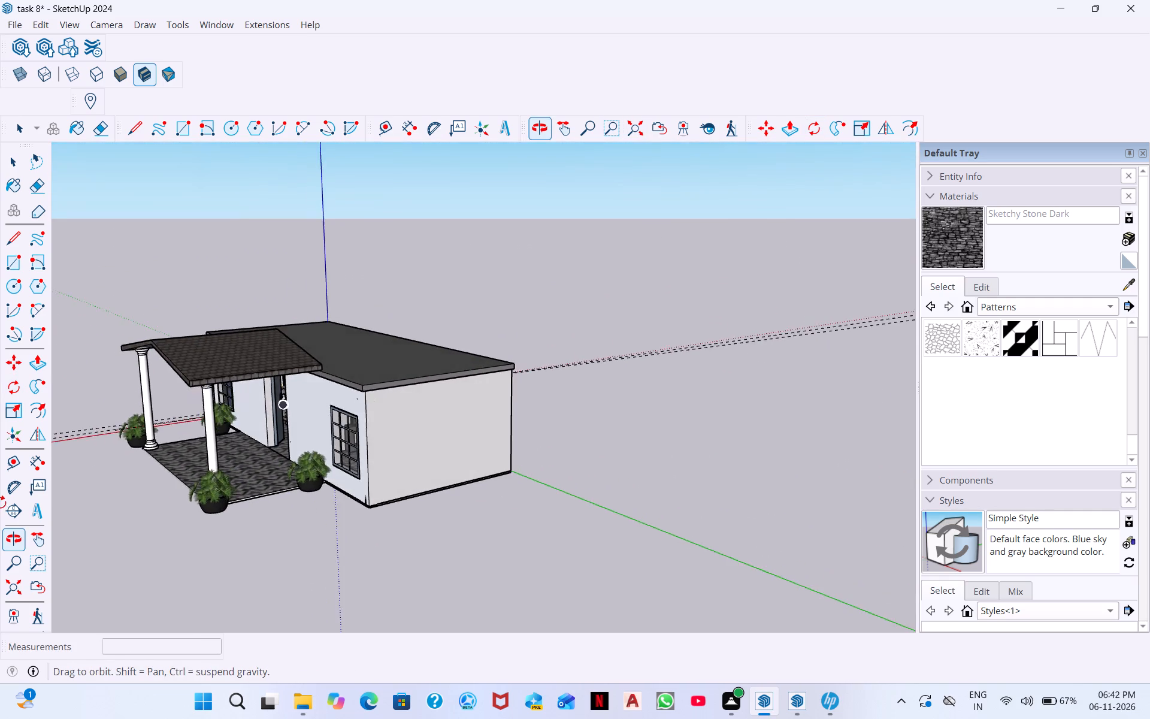
{"action": "middle_click_drag", "start_coordinate": [0, 503], "coordinate": [0, 477]}
{"action": "scroll", "coordinate": [138, 397], "scroll_direction": "down", "scroll_amount": 9}
{"action": "middle_click_drag", "start_coordinate": [208, 374], "coordinate": [294, 392]}
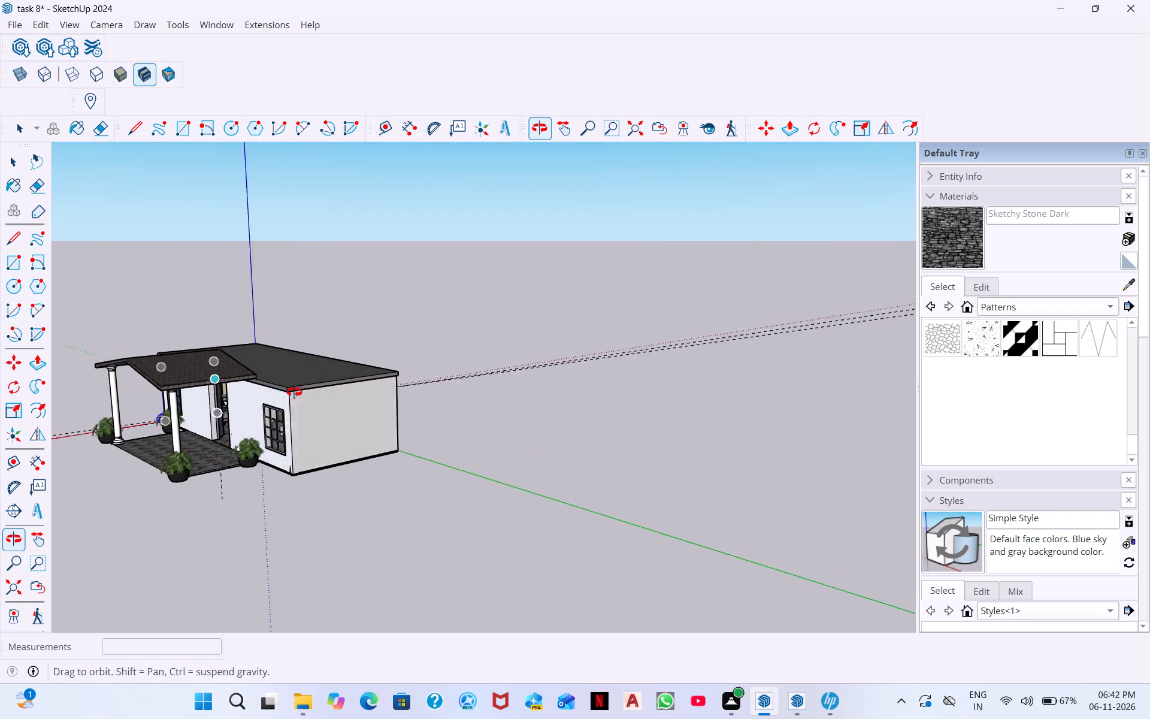
{"action": "middle_click_drag", "start_coordinate": [294, 392], "coordinate": [609, 332]}
{"action": "scroll", "coordinate": [40, 494], "scroll_direction": "down", "scroll_amount": 8}
{"action": "middle_click_drag", "start_coordinate": [123, 437], "coordinate": [100, 466]}
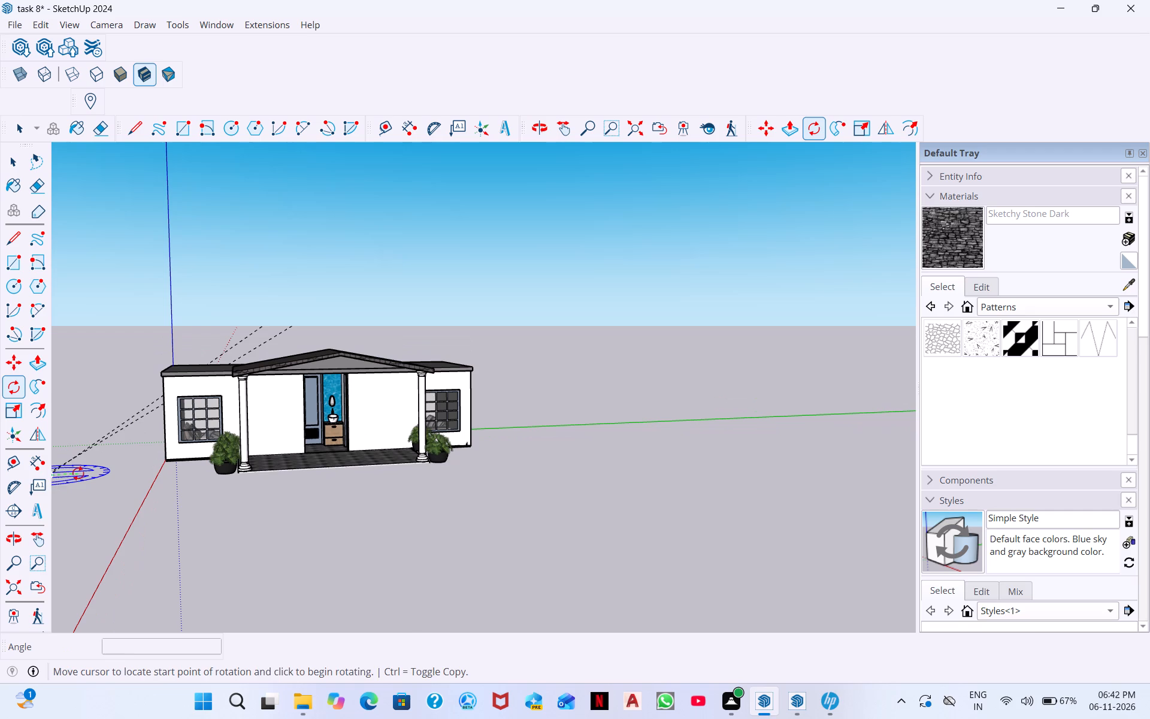
{"action": "middle_click_drag", "start_coordinate": [47, 478], "coordinate": [21, 470]}
{"action": "middle_click_drag", "start_coordinate": [102, 469], "coordinate": [29, 474]}
{"action": "scroll", "coordinate": [98, 469], "scroll_direction": "up", "scroll_amount": 4}
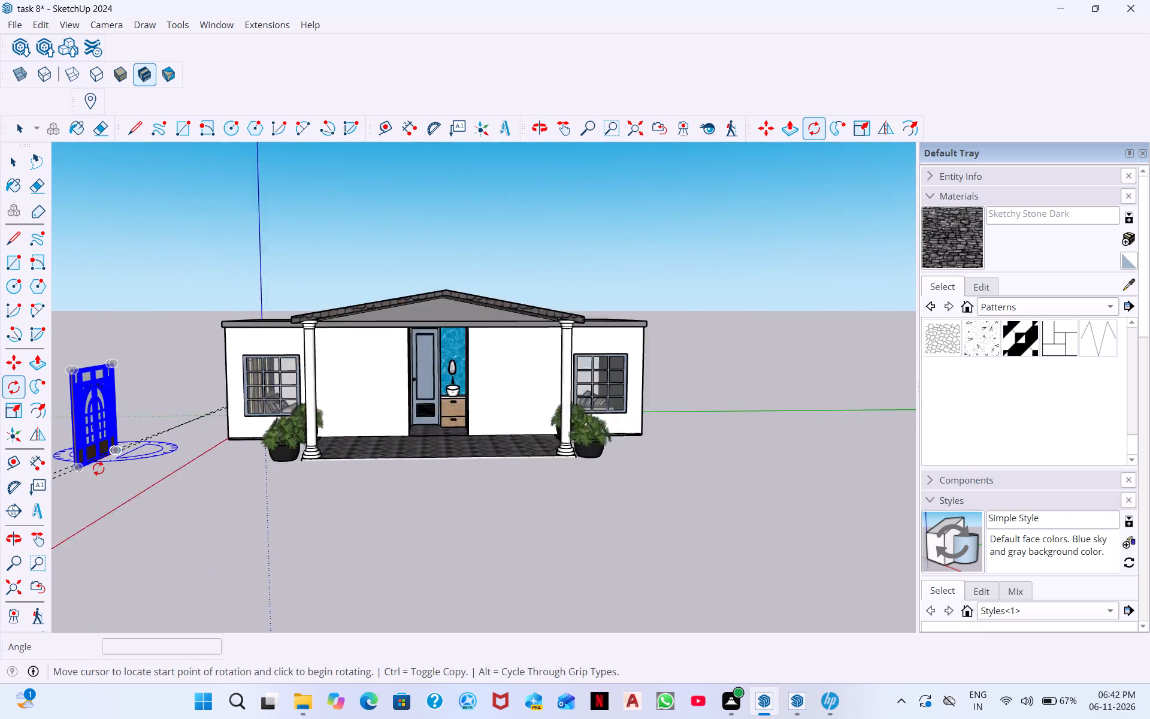
{"action": "scroll", "coordinate": [98, 469], "scroll_direction": "up", "scroll_amount": 9}
{"action": "middle_click_drag", "start_coordinate": [95, 458], "coordinate": [24, 450]}
{"action": "scroll", "coordinate": [172, 470], "scroll_direction": "up", "scroll_amount": 5}
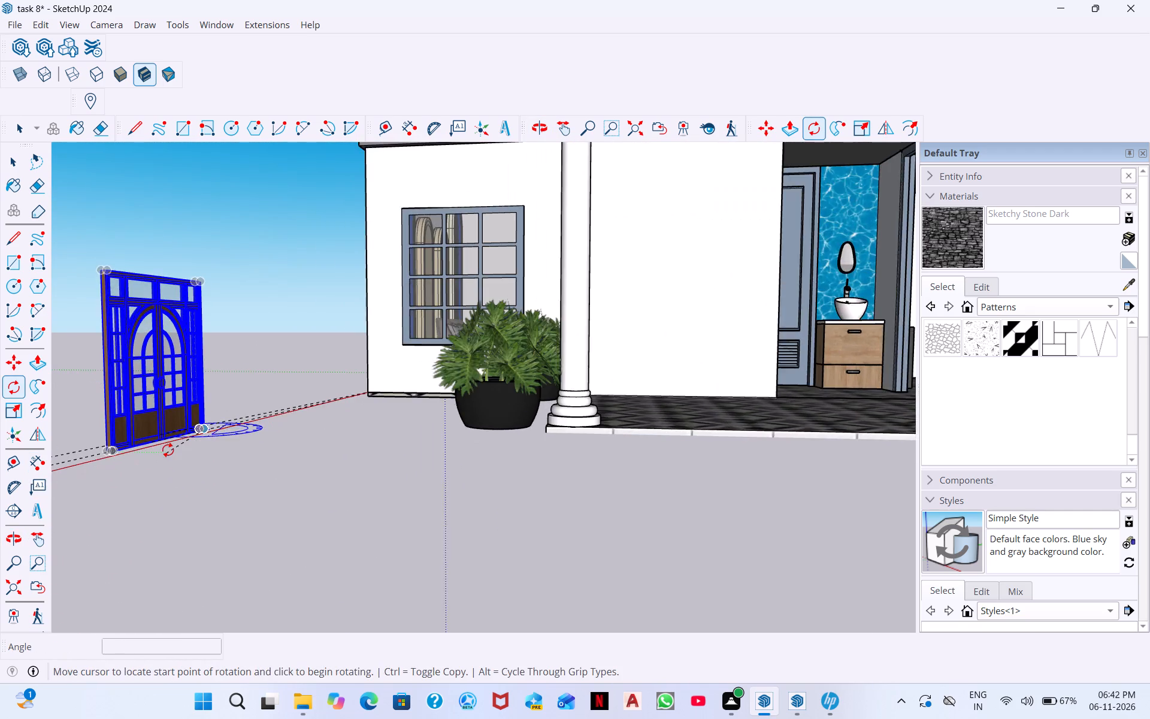
{"action": "scroll", "coordinate": [168, 450], "scroll_direction": "up", "scroll_amount": 5}
{"action": "left_click_drag", "start_coordinate": [104, 454], "coordinate": [63, 442]}
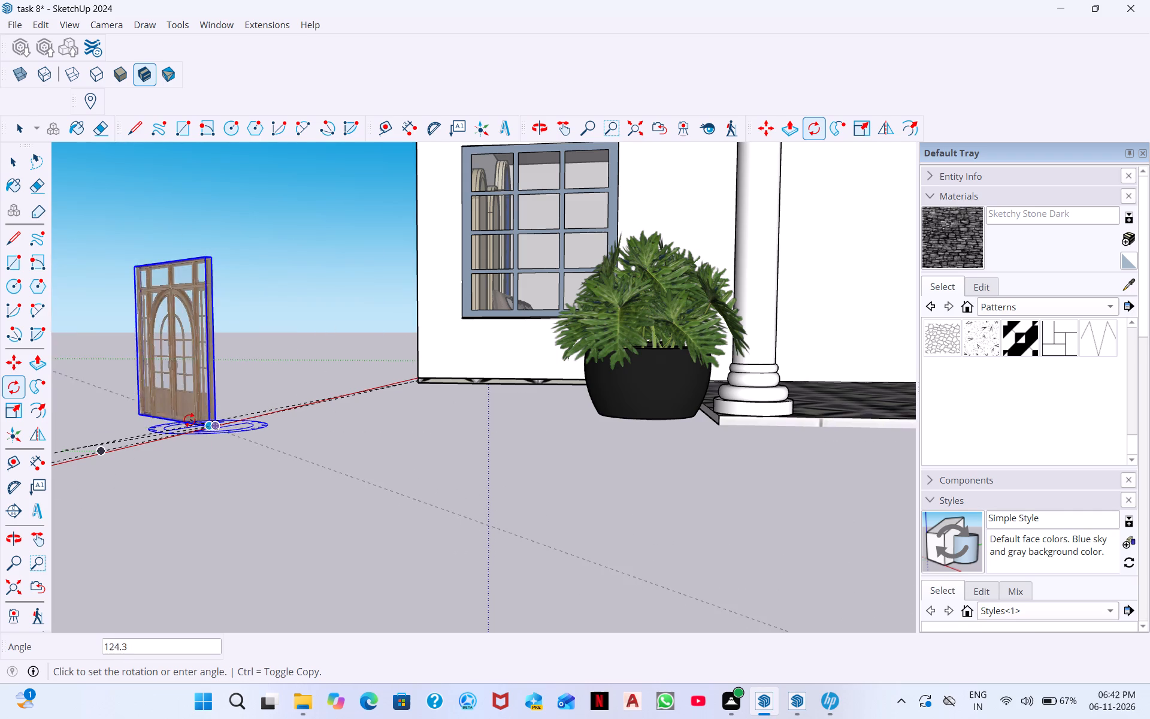
{"action": "scroll", "coordinate": [189, 419], "scroll_direction": "up", "scroll_amount": 3}
{"action": "scroll", "coordinate": [189, 419], "scroll_direction": "down", "scroll_amount": 5}
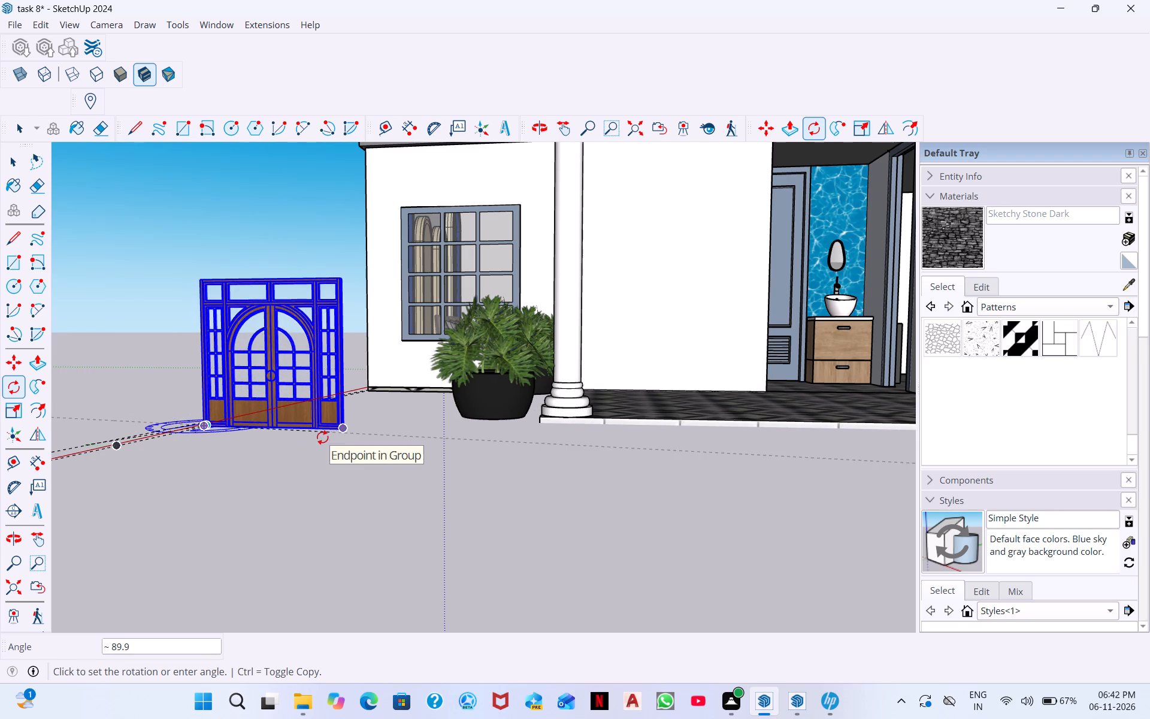
{"action": "left_click", "coordinate": [555, 429]}
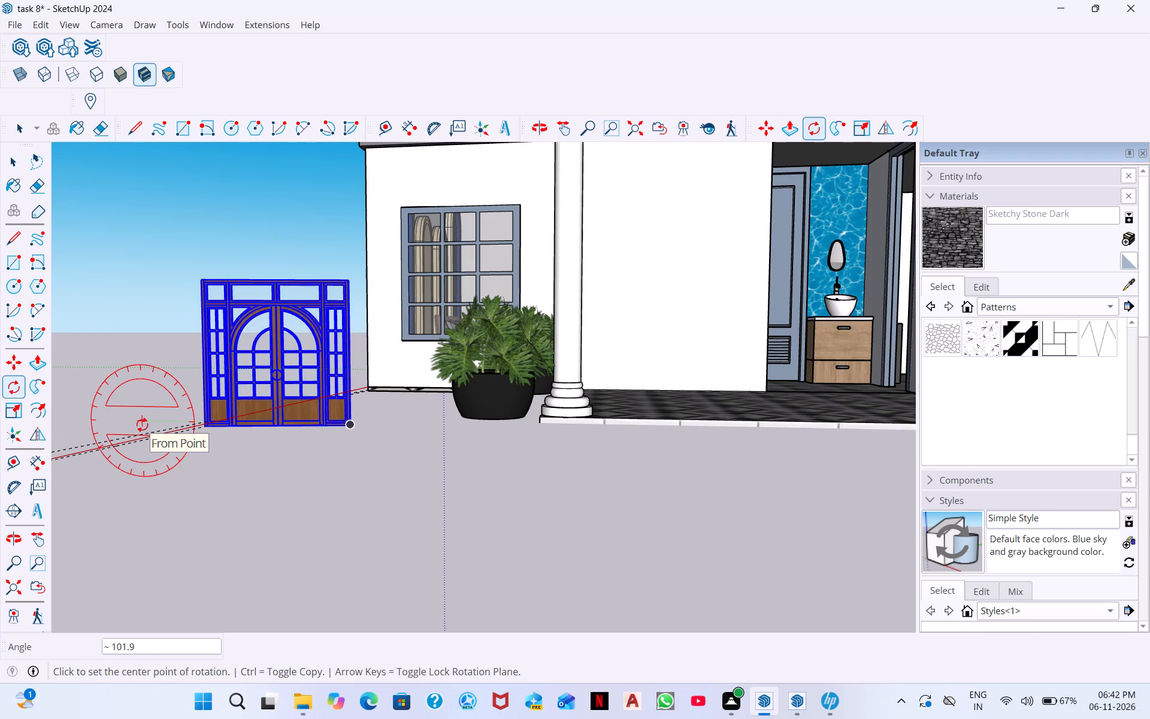
{"action": "key", "text": "Escape"}
{"action": "key", "text": "space"}
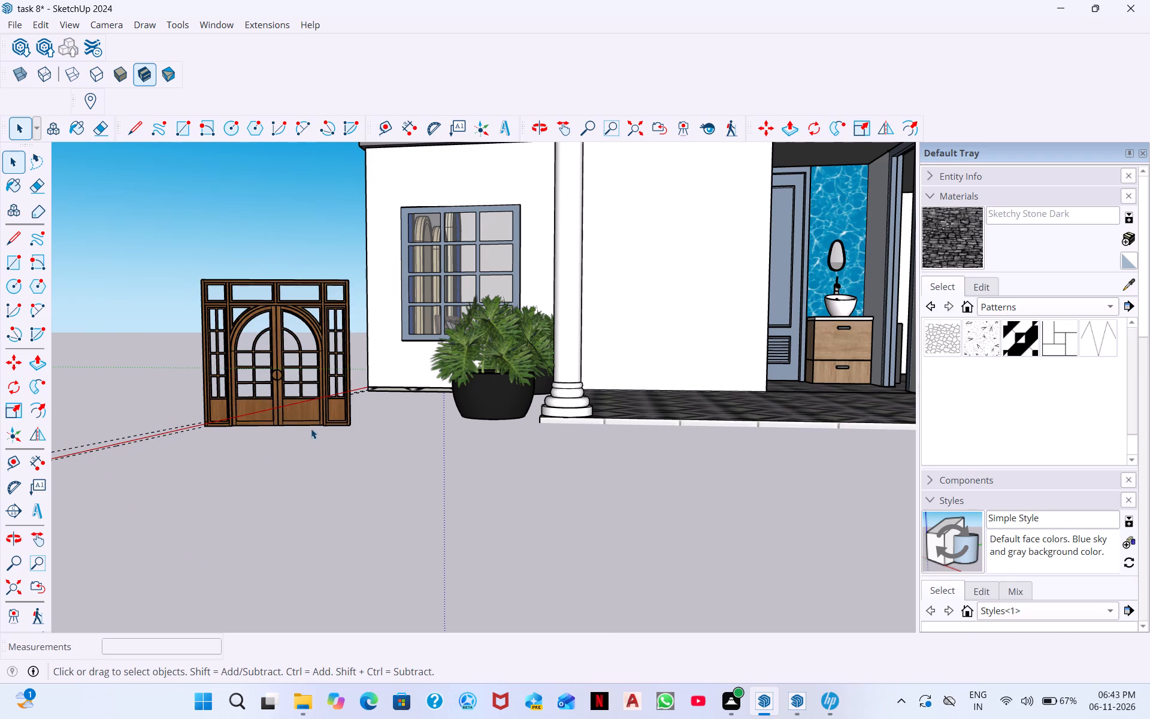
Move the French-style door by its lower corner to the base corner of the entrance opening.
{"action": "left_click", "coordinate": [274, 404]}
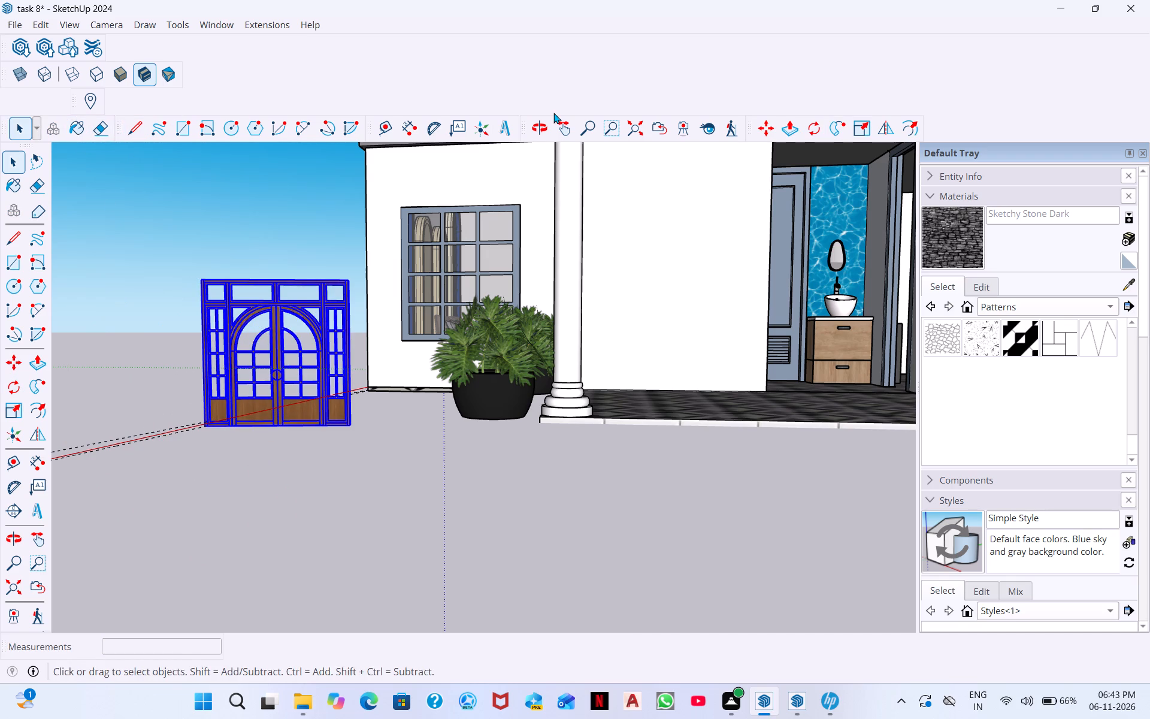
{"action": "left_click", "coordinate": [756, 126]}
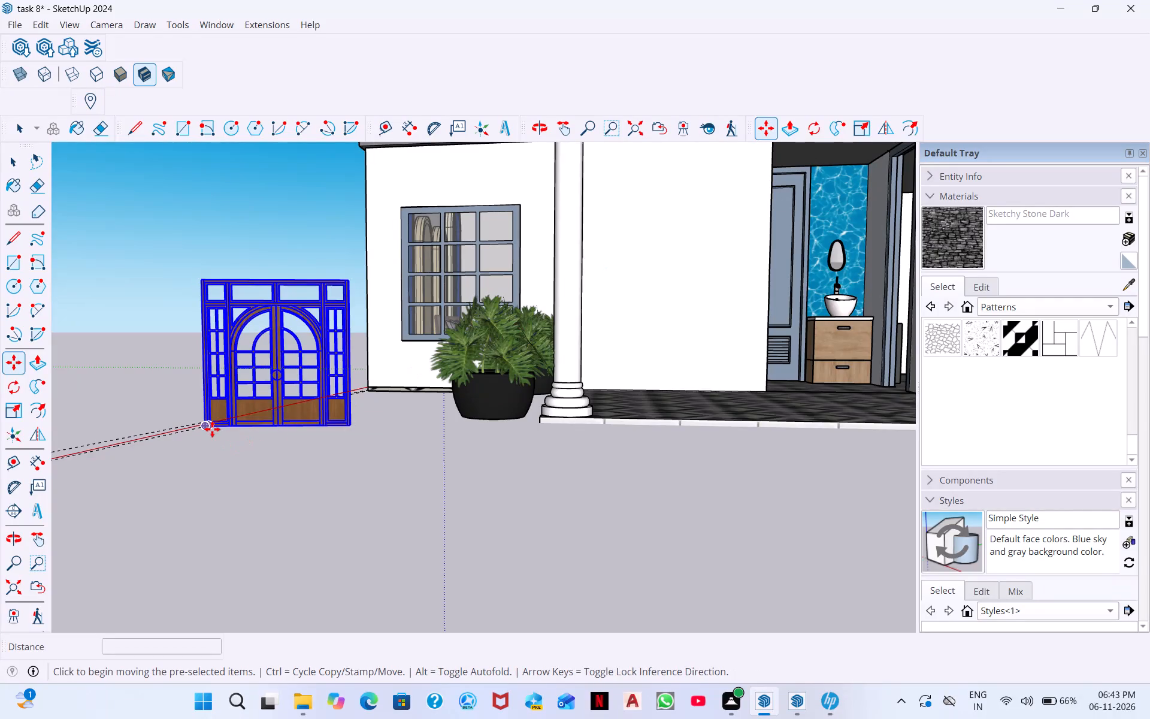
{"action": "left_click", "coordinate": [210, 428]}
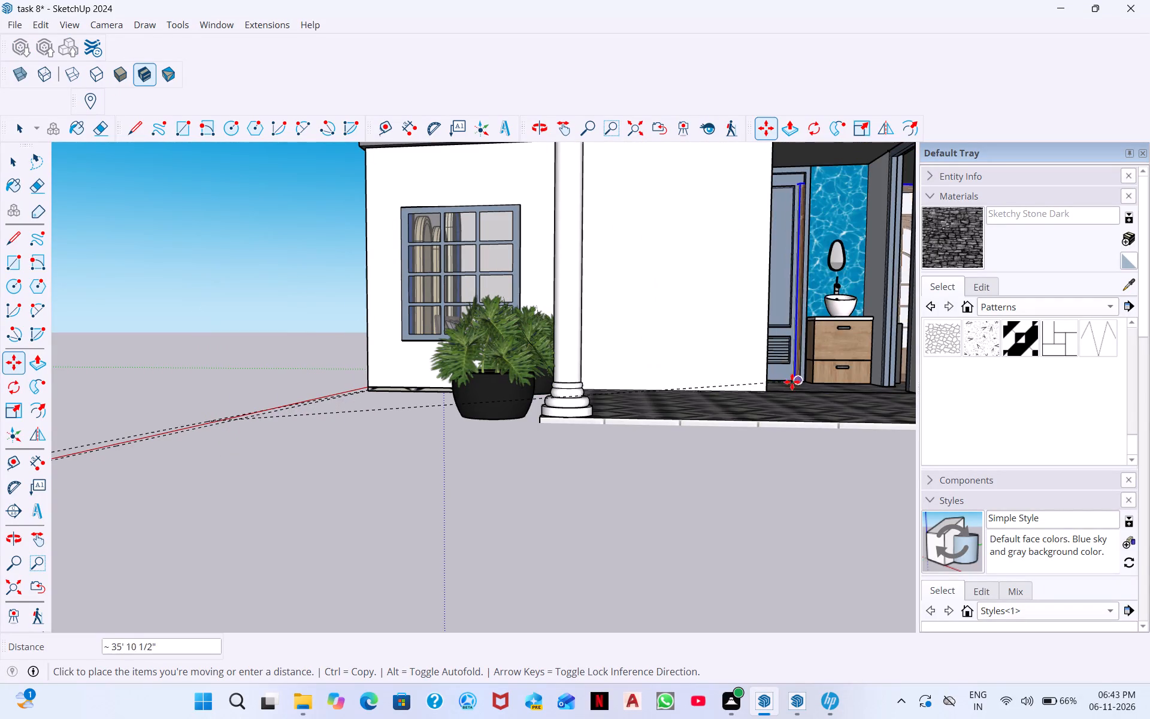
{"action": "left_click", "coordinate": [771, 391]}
Move the French-style door about 31' 3" out of the entrance onto the open ground in front of the house.
{"action": "scroll", "coordinate": [808, 337], "scroll_direction": "down", "scroll_amount": 3}
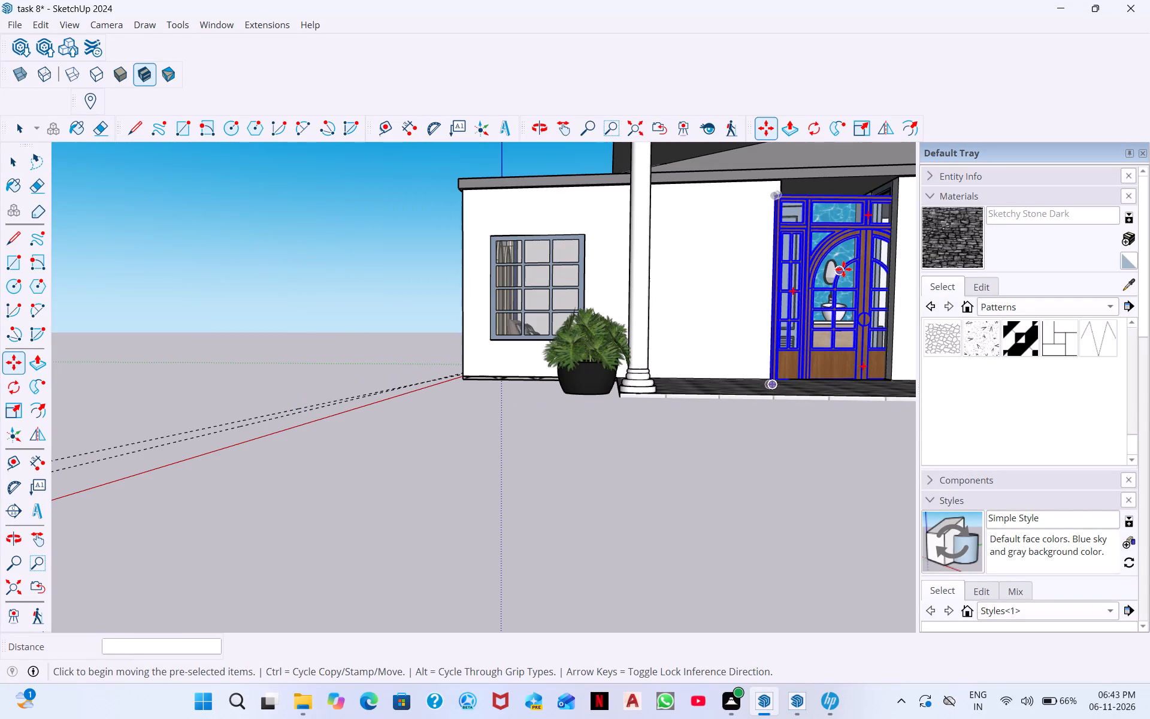
{"action": "middle_click_drag", "start_coordinate": [1028, 387], "coordinate": [776, 334]}
{"action": "scroll", "coordinate": [863, 303], "scroll_direction": "down", "scroll_amount": 3}
{"action": "middle_click_drag", "start_coordinate": [796, 297], "coordinate": [834, 291]}
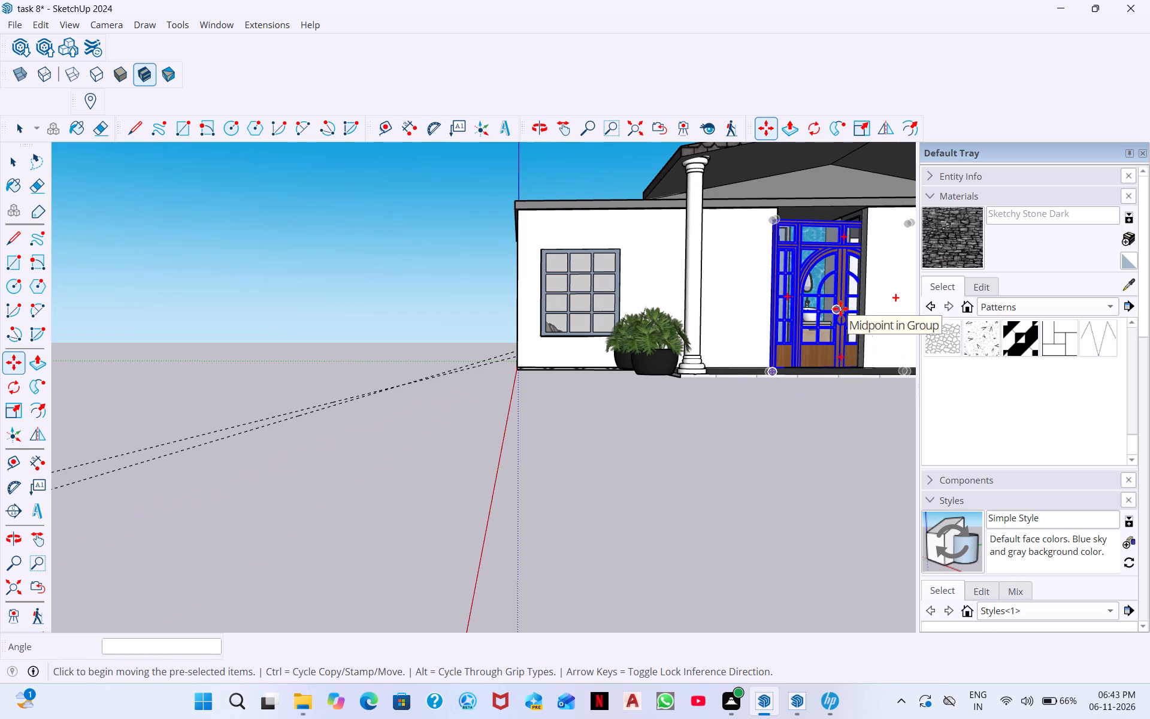
{"action": "left_click", "coordinate": [840, 309]}
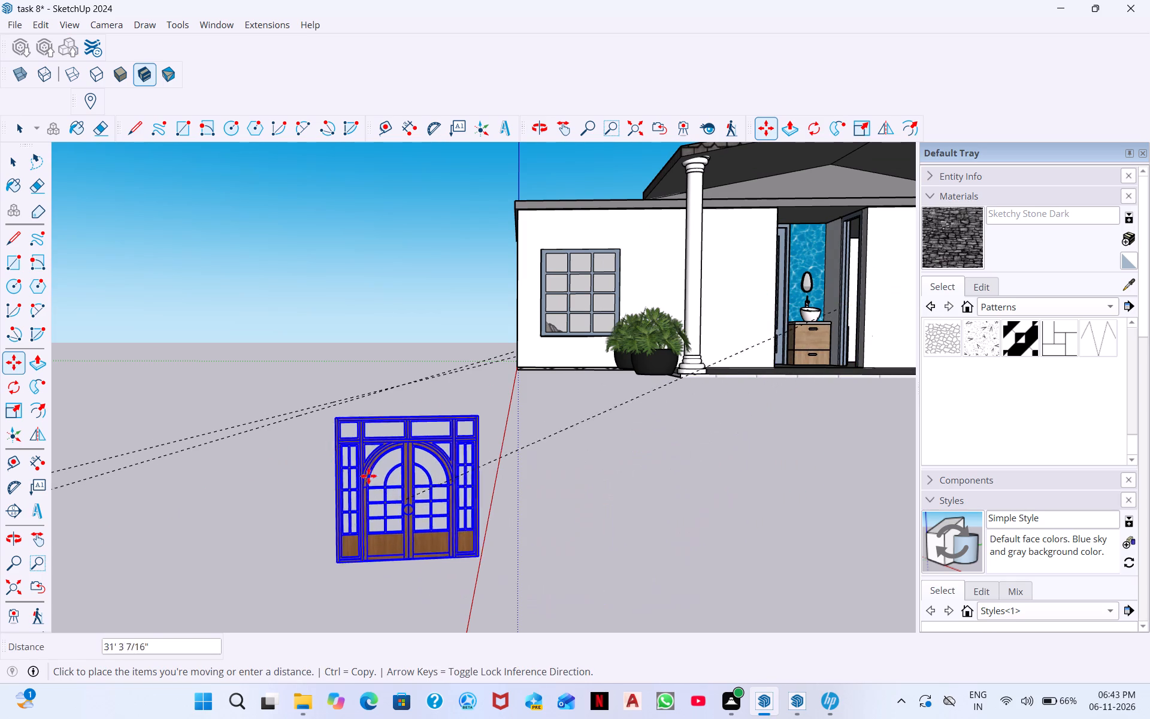
{"action": "left_click", "coordinate": [368, 475]}
Scale the French-style door vertically to a height of 10'.
{"action": "scroll", "coordinate": [446, 461], "scroll_direction": "up", "scroll_amount": 9}
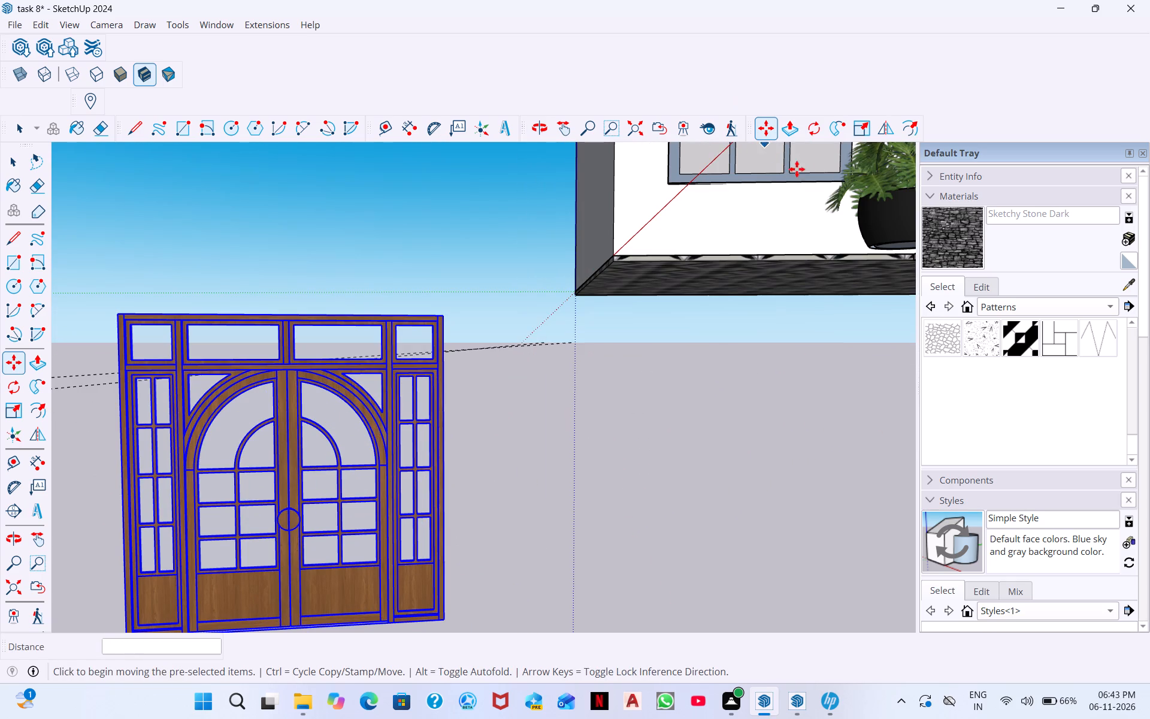
{"action": "left_click", "coordinate": [852, 128]}
{"action": "middle_click_drag", "start_coordinate": [264, 332], "coordinate": [277, 504]}
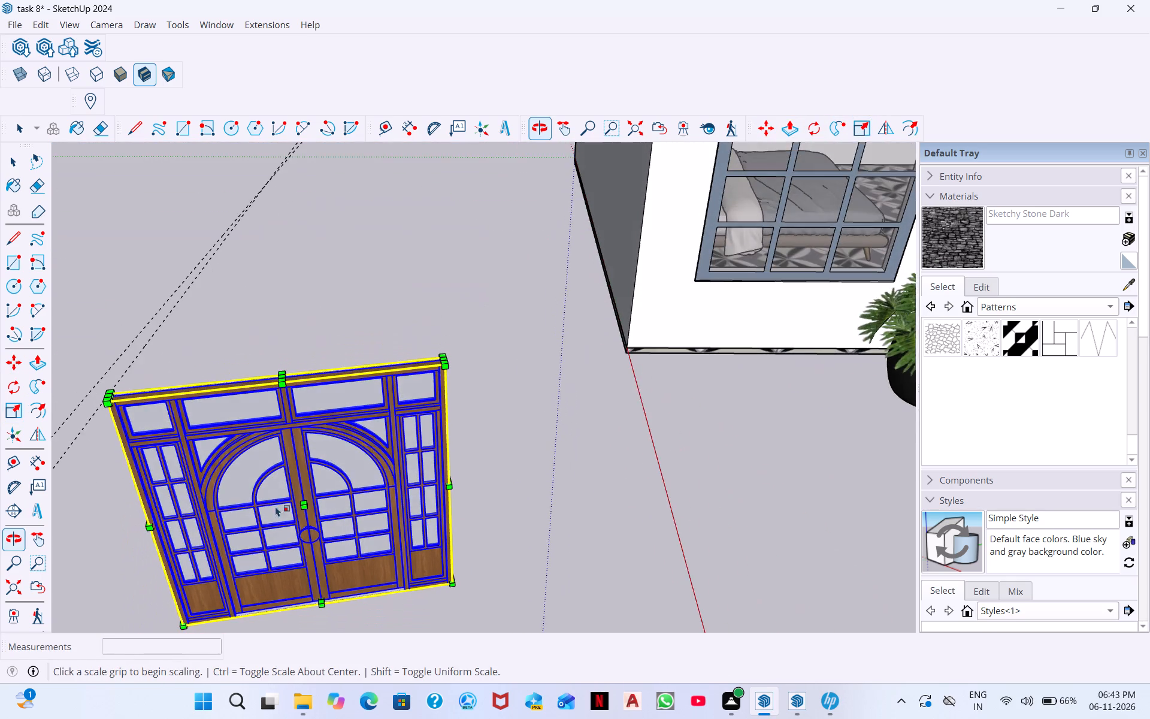
{"action": "scroll", "coordinate": [293, 415], "scroll_direction": "up", "scroll_amount": 11}
{"action": "middle_click_drag", "start_coordinate": [280, 338], "coordinate": [274, 404]}
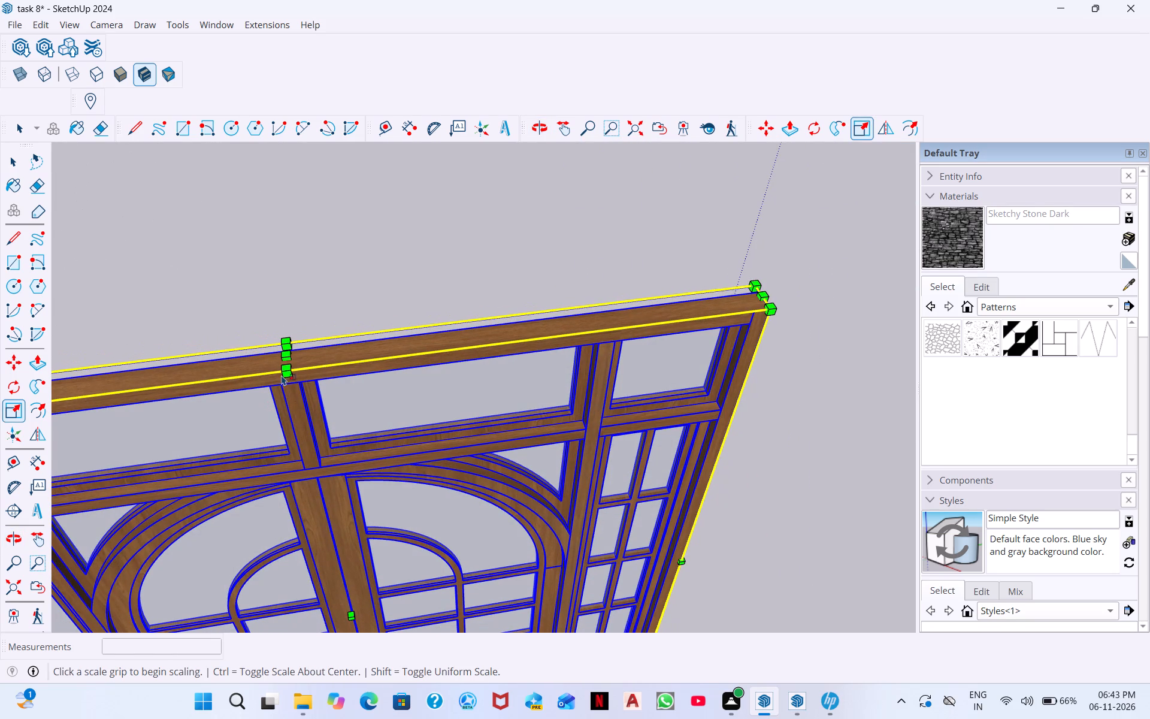
{"action": "left_click", "coordinate": [285, 351]}
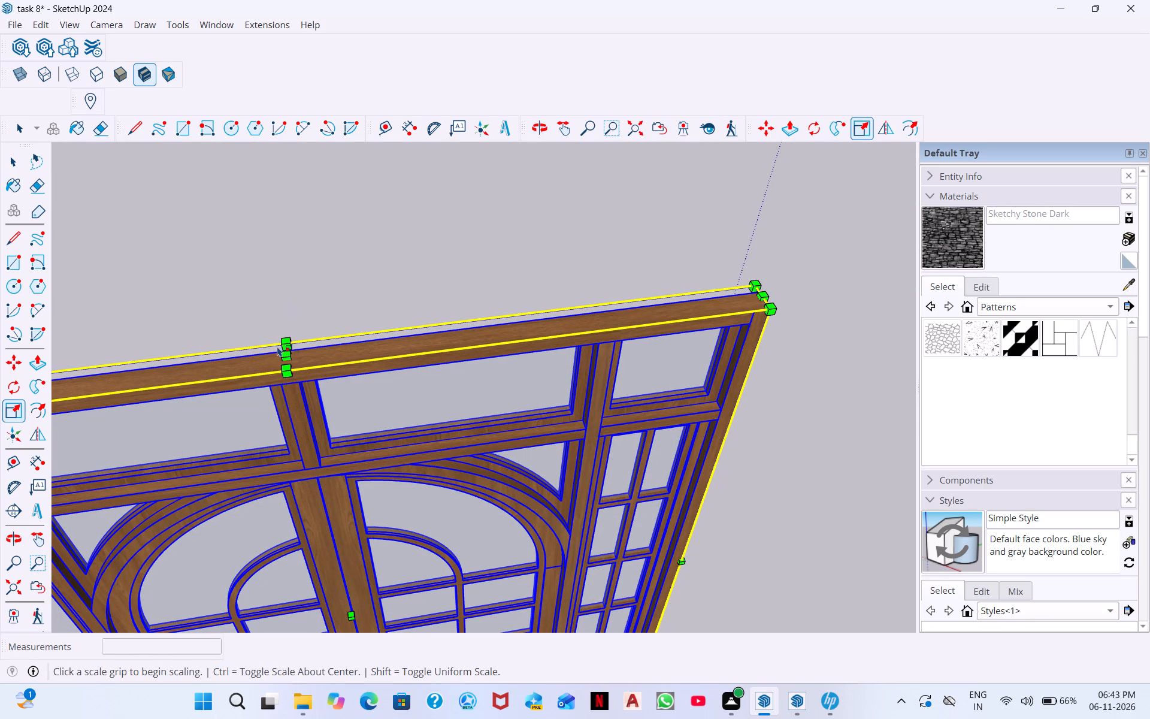
{"action": "left_click", "coordinate": [286, 355]}
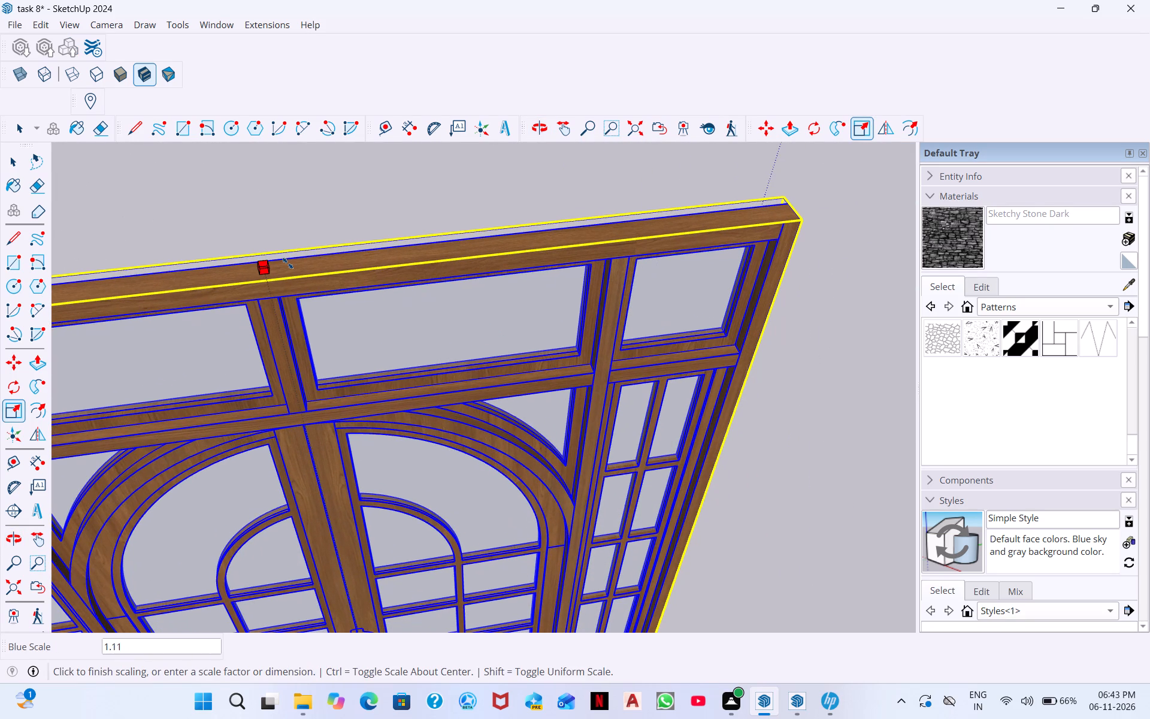
{"action": "type", "text": "10'"}
{"action": "key", "text": "Return"}
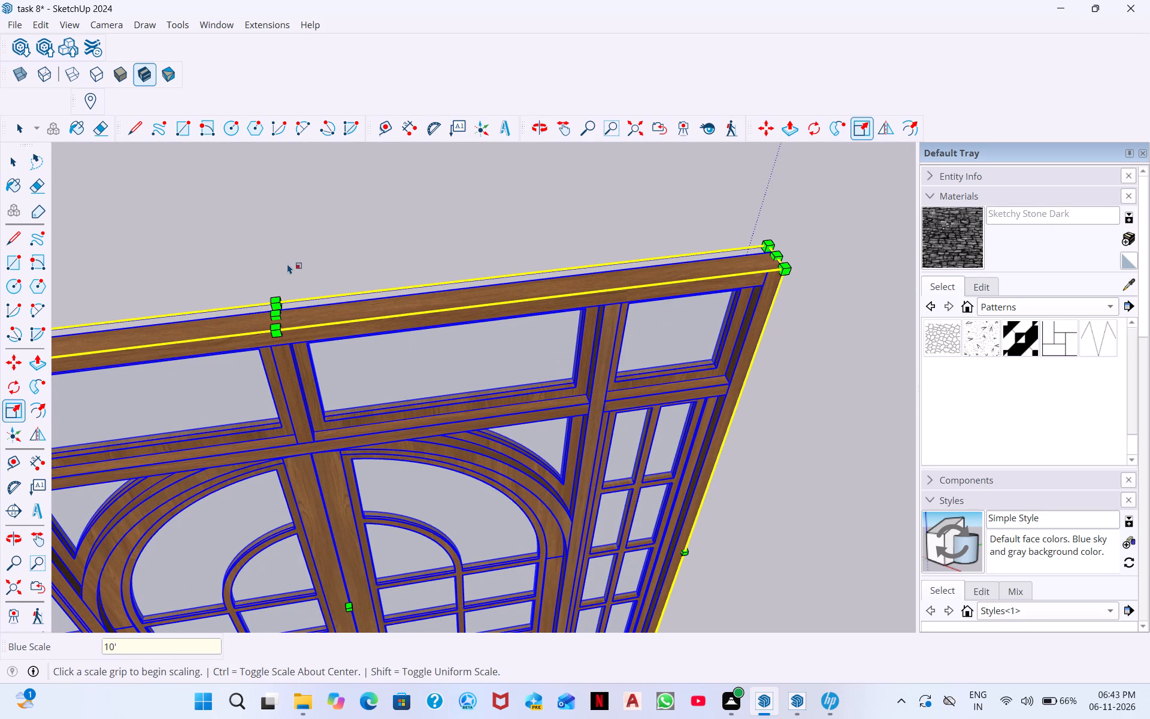
{"action": "scroll", "coordinate": [328, 421], "scroll_direction": "down", "scroll_amount": 4}
{"action": "scroll", "coordinate": [513, 427], "scroll_direction": "down", "scroll_amount": 5}
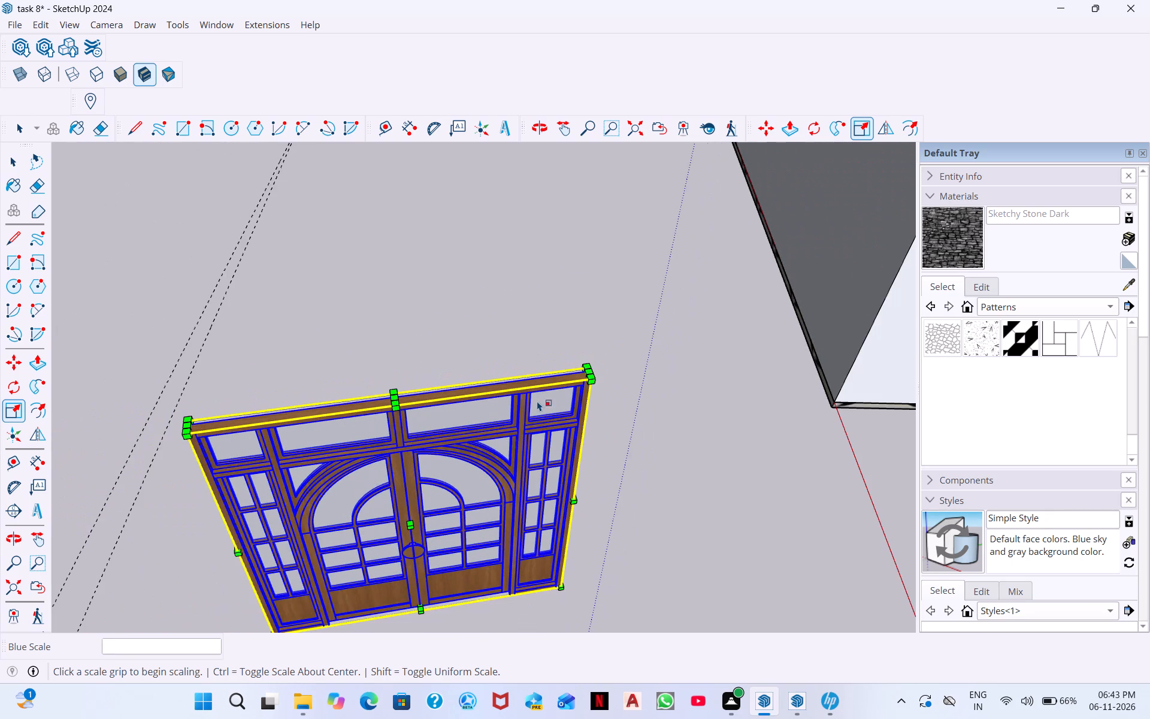
{"action": "middle_click_drag", "start_coordinate": [395, 479], "coordinate": [313, 343]}
{"action": "scroll", "coordinate": [316, 355], "scroll_direction": "down", "scroll_amount": 1}
{"action": "scroll", "coordinate": [423, 434], "scroll_direction": "down", "scroll_amount": 5}
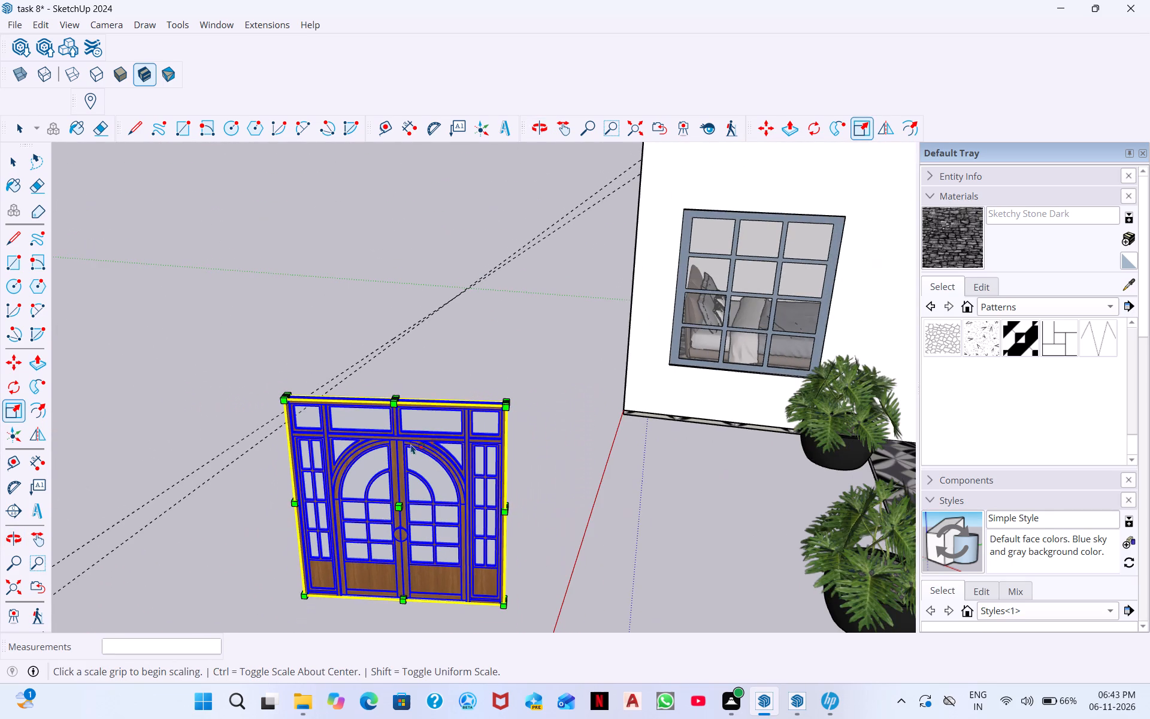
Measure the width of the entrance opening between its two base corners on the porch floor.
{"action": "middle_click_drag", "start_coordinate": [504, 509], "coordinate": [391, 465]}
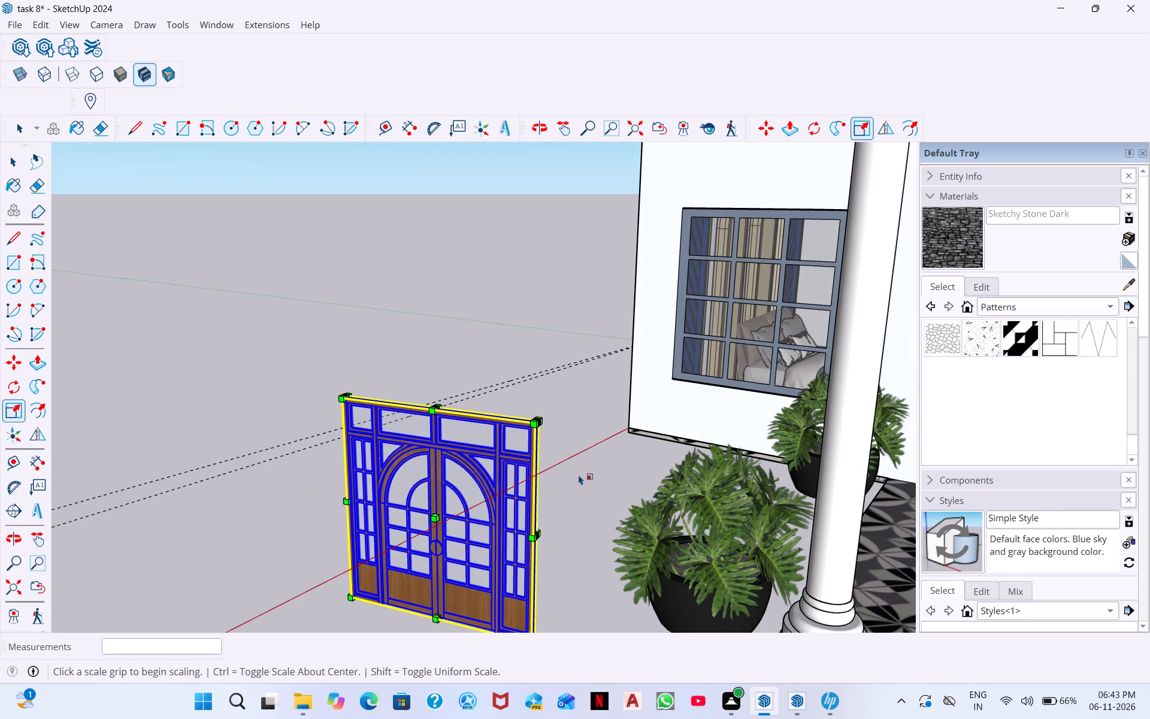
{"action": "key", "text": "Escape"}
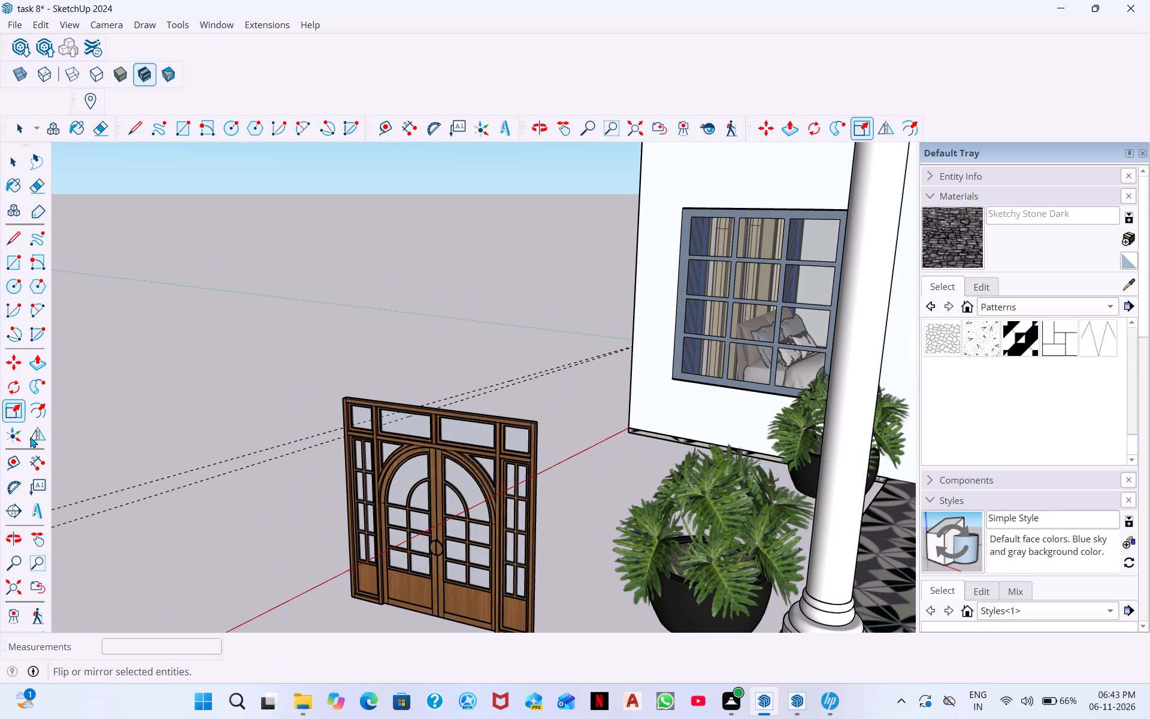
{"action": "middle_click_drag", "start_coordinate": [118, 448], "coordinate": [203, 418]}
{"action": "middle_click_drag", "start_coordinate": [82, 464], "coordinate": [217, 461]}
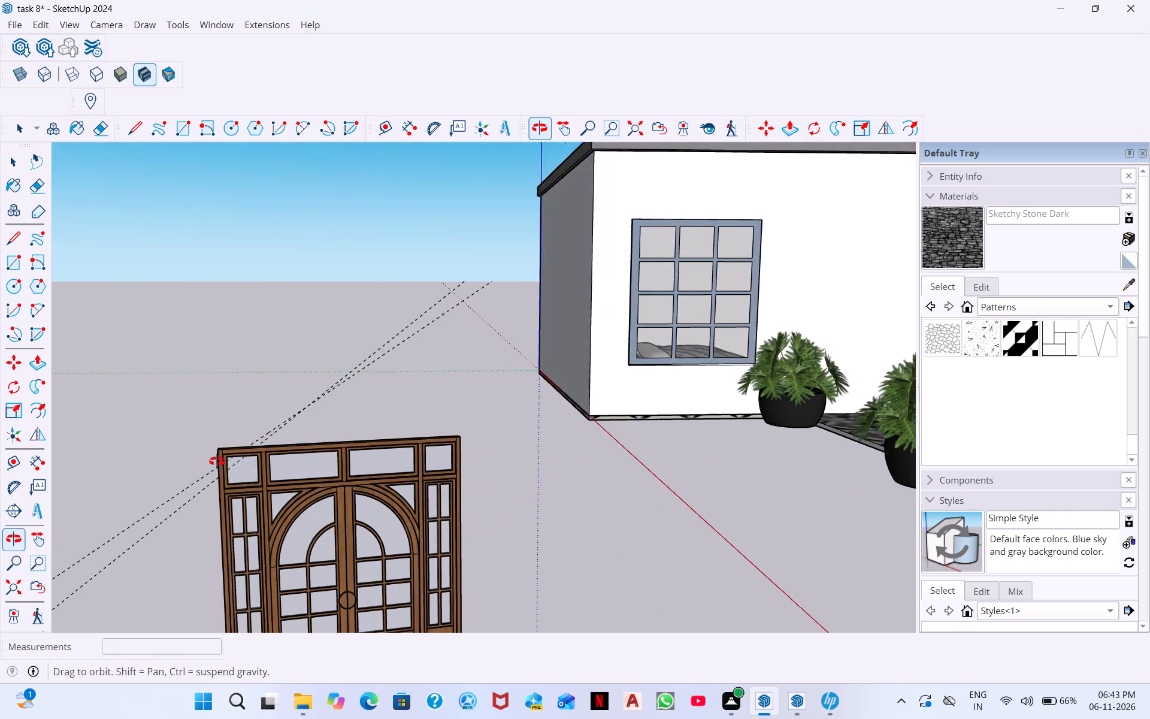
{"action": "middle_click_drag", "start_coordinate": [217, 461], "coordinate": [320, 451]}
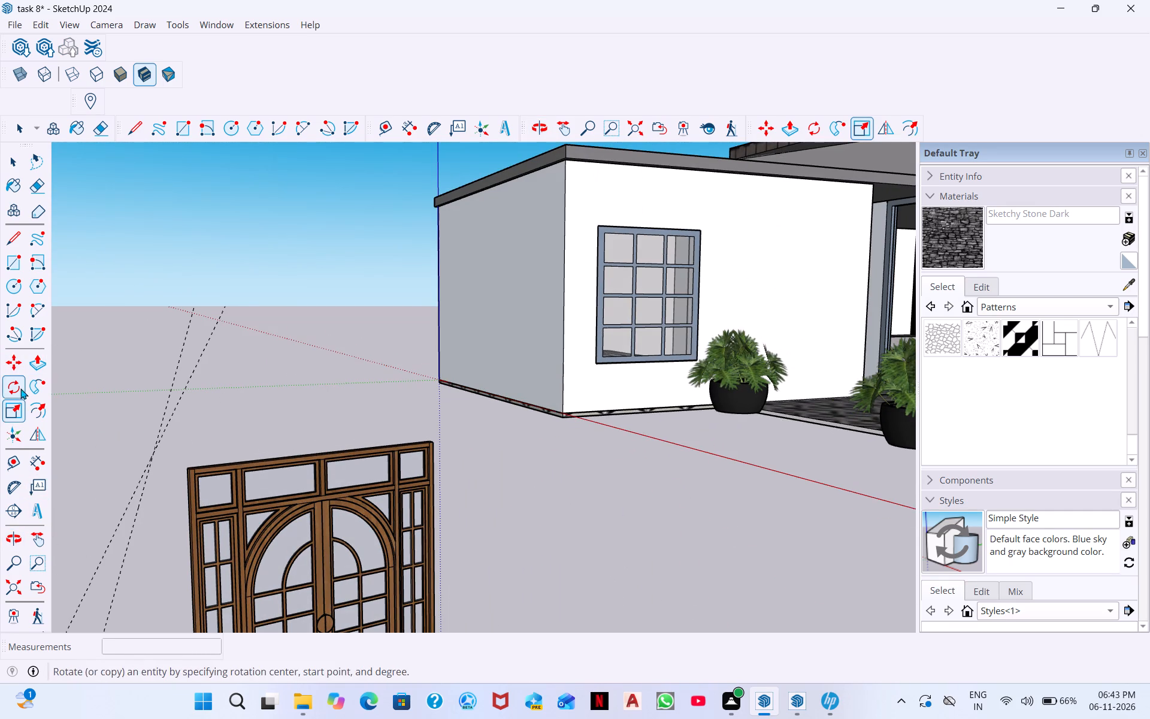
{"action": "left_click", "coordinate": [5, 454]}
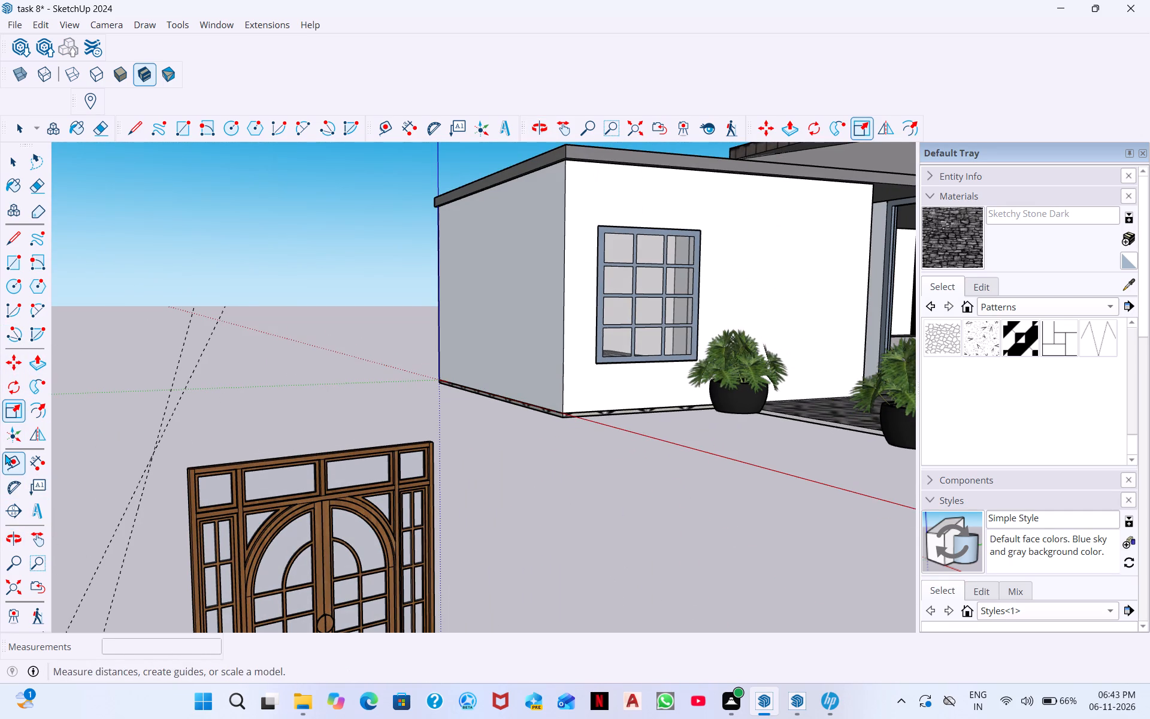
{"action": "scroll", "coordinate": [671, 254], "scroll_direction": "down", "scroll_amount": 7}
{"action": "middle_click_drag", "start_coordinate": [867, 297], "coordinate": [761, 396]}
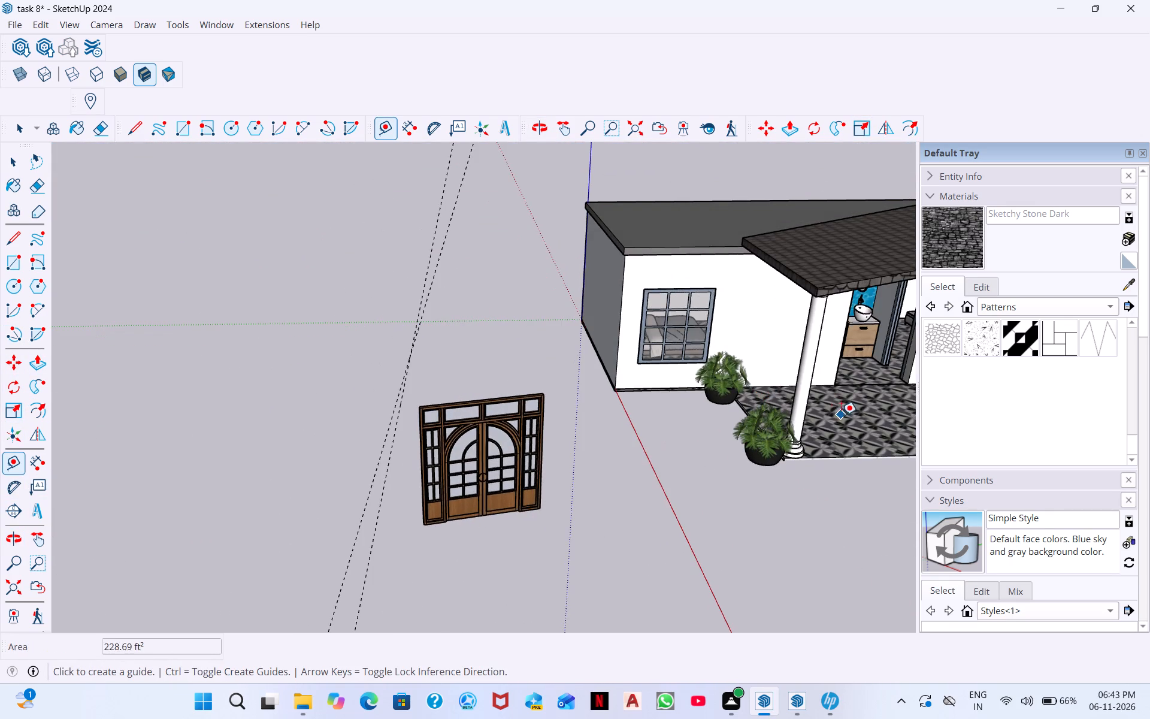
{"action": "scroll", "coordinate": [827, 408], "scroll_direction": "up", "scroll_amount": 6}
{"action": "middle_click_drag", "start_coordinate": [839, 379], "coordinate": [833, 320]}
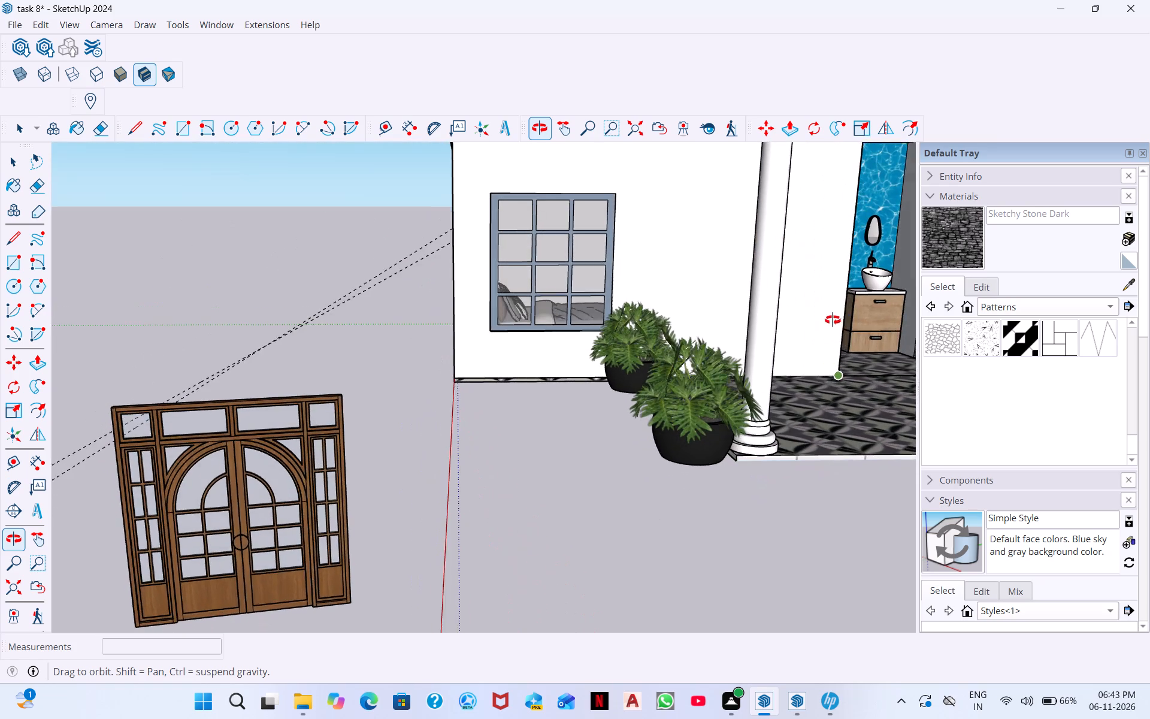
{"action": "middle_click_drag", "start_coordinate": [833, 320], "coordinate": [829, 320]}
{"action": "scroll", "coordinate": [868, 370], "scroll_direction": "up", "scroll_amount": 9}
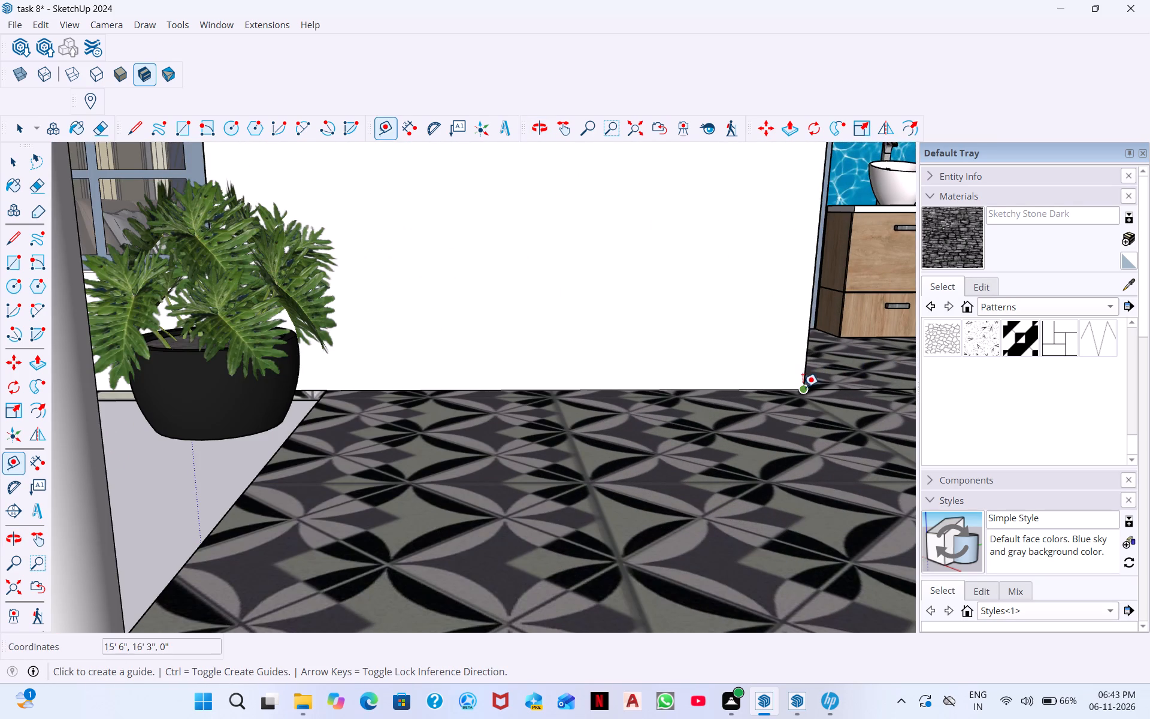
{"action": "left_click", "coordinate": [803, 387]}
{"action": "scroll", "coordinate": [918, 376], "scroll_direction": "down", "scroll_amount": 1}
{"action": "middle_click_drag", "start_coordinate": [854, 374], "coordinate": [967, 346]}
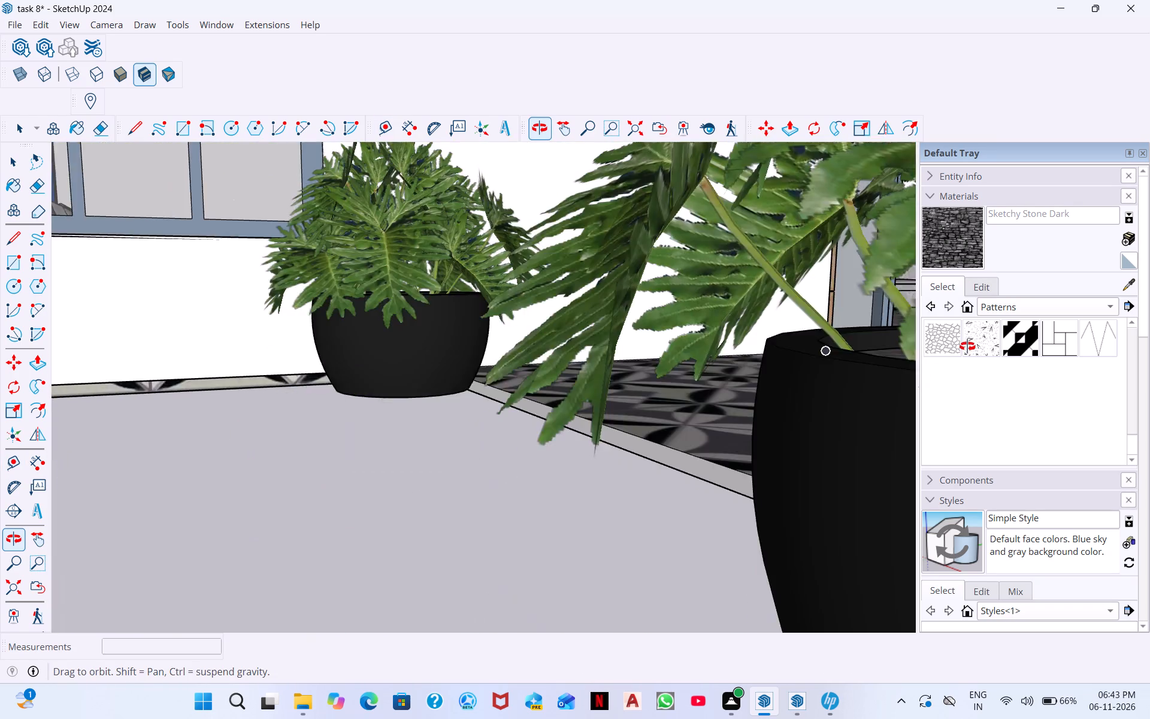
{"action": "middle_click_drag", "start_coordinate": [967, 346], "coordinate": [804, 364]}
{"action": "scroll", "coordinate": [804, 365], "scroll_direction": "down", "scroll_amount": 14}
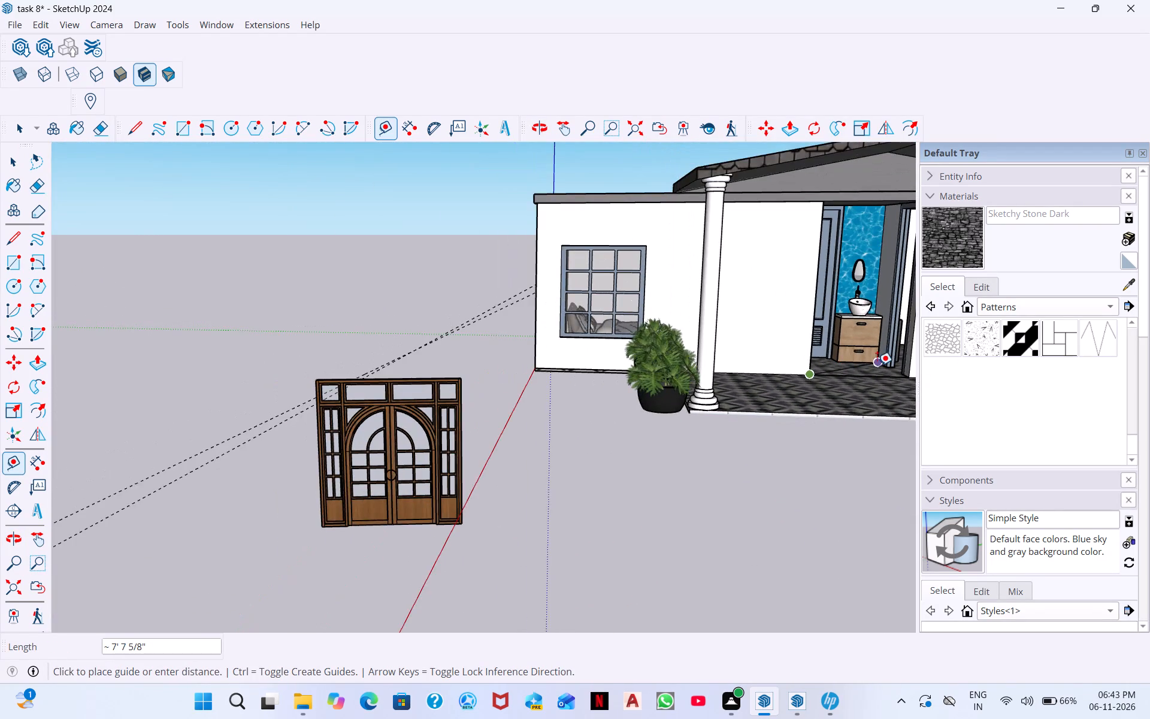
{"action": "scroll", "coordinate": [877, 365], "scroll_direction": "up", "scroll_amount": 9}
{"action": "middle_click_drag", "start_coordinate": [897, 399], "coordinate": [960, 385]}
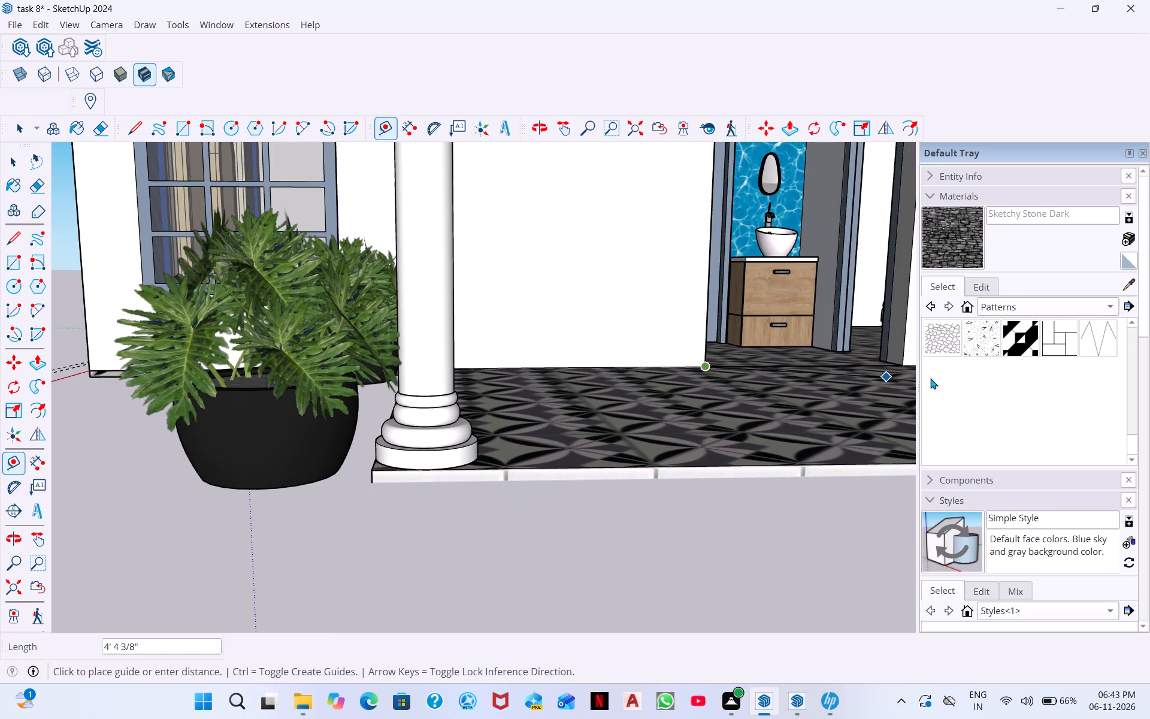
{"action": "scroll", "coordinate": [924, 376], "scroll_direction": "up", "scroll_amount": 9}
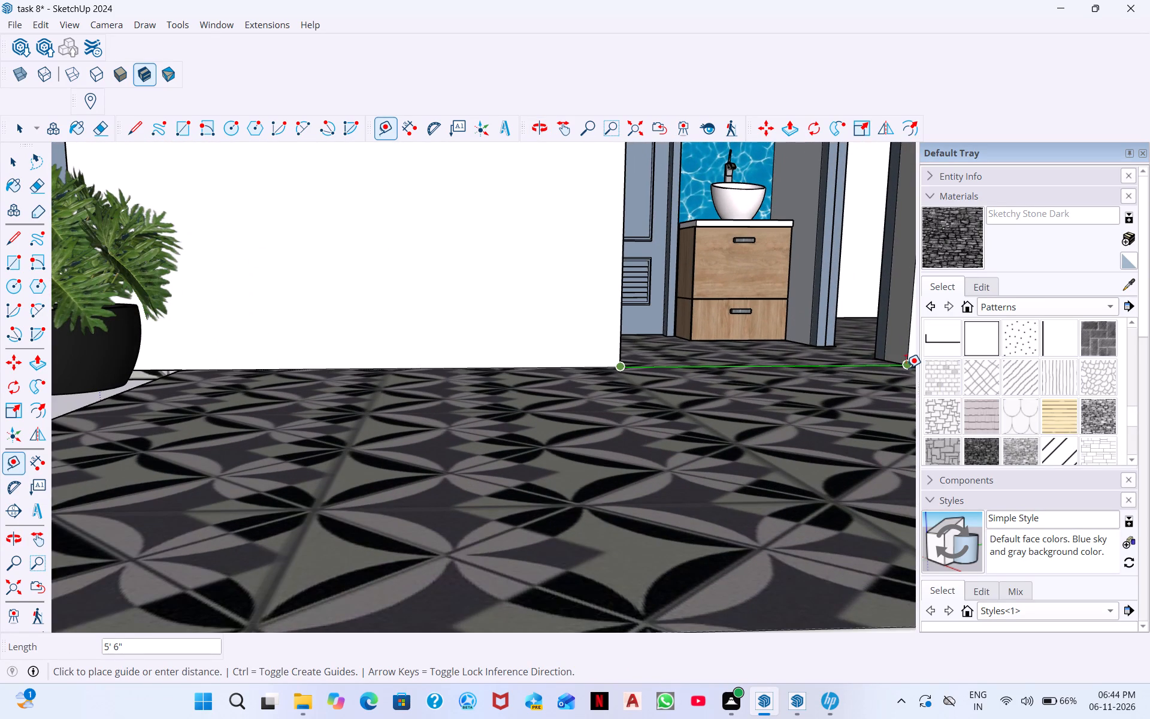
{"action": "left_click", "coordinate": [906, 368]}
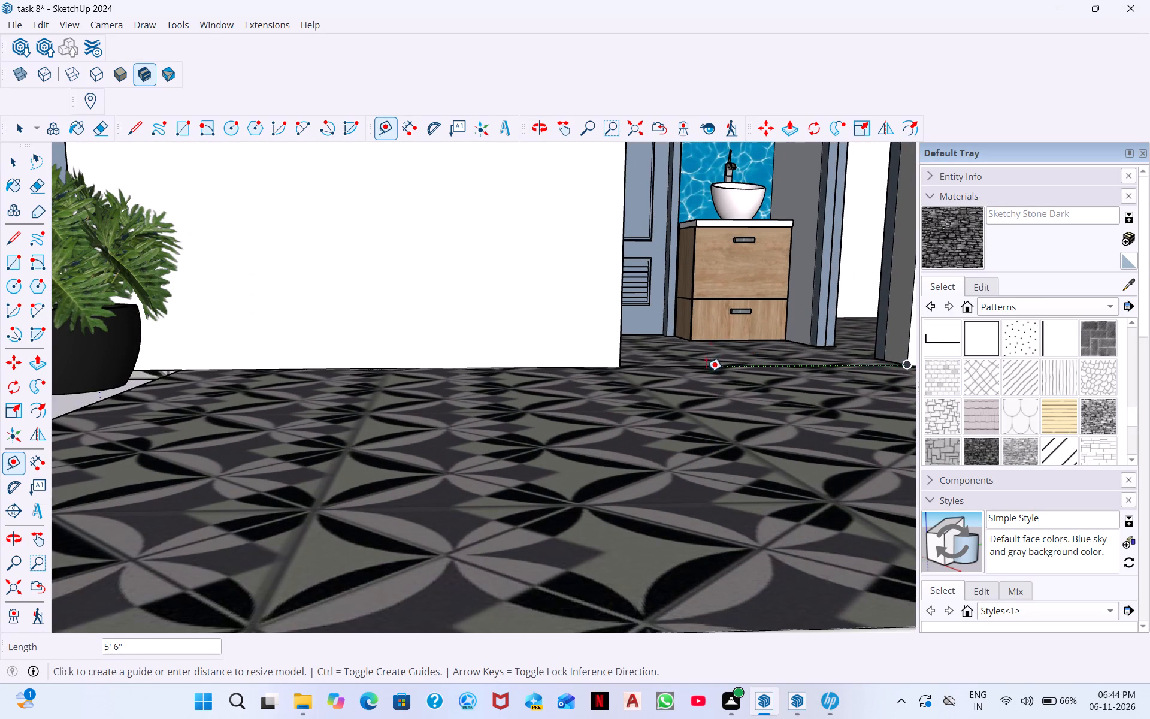
{"action": "key", "text": "ctrl+z"}
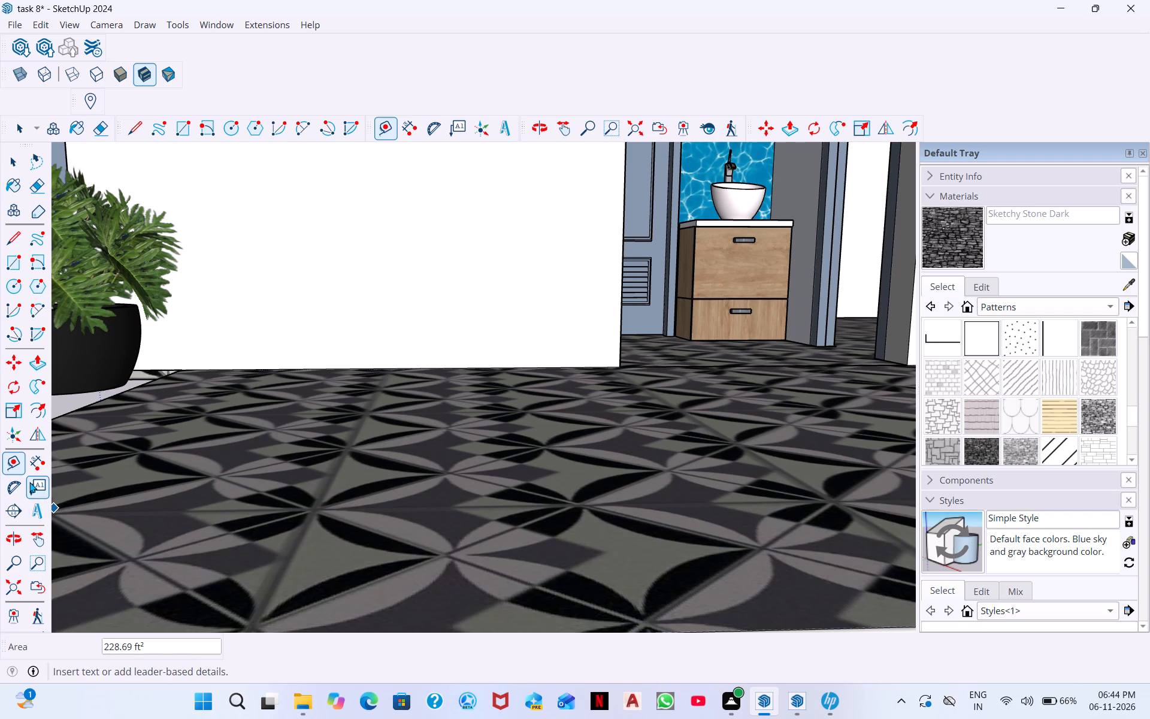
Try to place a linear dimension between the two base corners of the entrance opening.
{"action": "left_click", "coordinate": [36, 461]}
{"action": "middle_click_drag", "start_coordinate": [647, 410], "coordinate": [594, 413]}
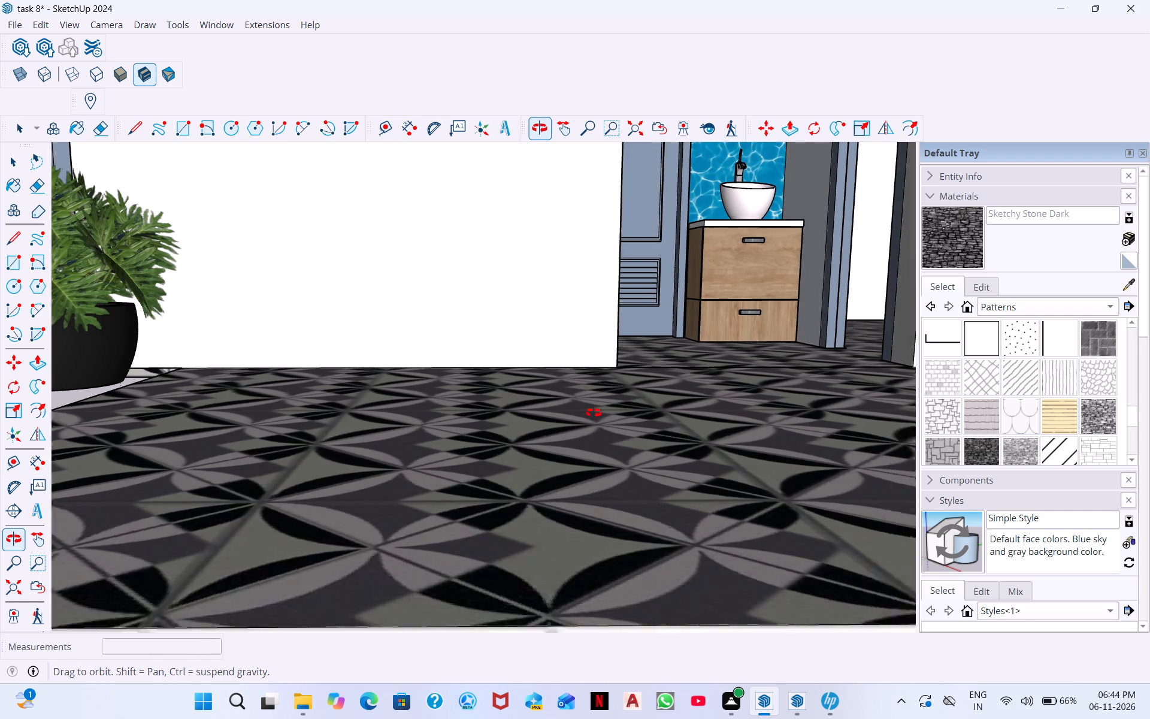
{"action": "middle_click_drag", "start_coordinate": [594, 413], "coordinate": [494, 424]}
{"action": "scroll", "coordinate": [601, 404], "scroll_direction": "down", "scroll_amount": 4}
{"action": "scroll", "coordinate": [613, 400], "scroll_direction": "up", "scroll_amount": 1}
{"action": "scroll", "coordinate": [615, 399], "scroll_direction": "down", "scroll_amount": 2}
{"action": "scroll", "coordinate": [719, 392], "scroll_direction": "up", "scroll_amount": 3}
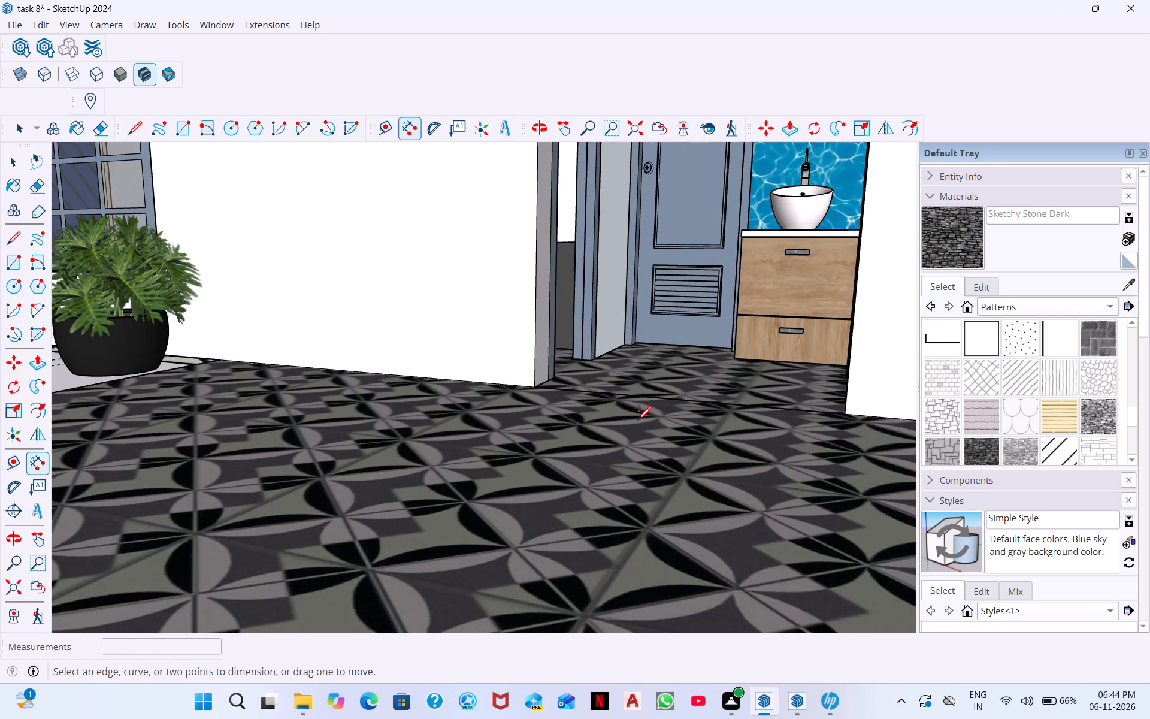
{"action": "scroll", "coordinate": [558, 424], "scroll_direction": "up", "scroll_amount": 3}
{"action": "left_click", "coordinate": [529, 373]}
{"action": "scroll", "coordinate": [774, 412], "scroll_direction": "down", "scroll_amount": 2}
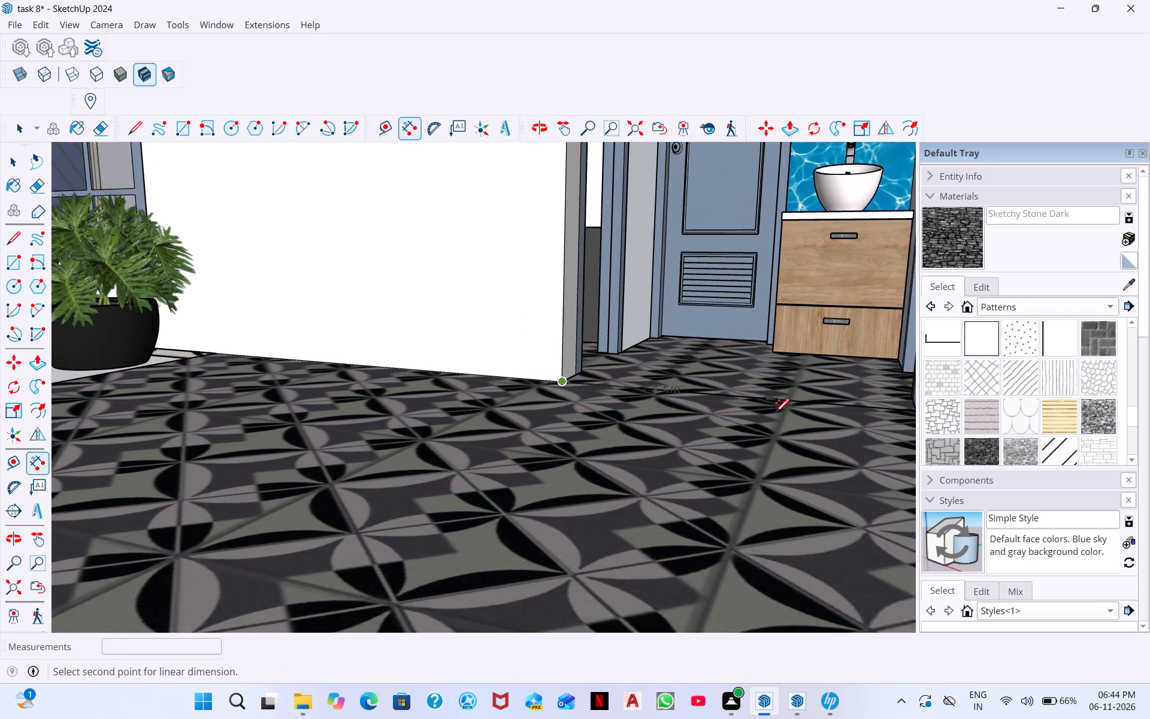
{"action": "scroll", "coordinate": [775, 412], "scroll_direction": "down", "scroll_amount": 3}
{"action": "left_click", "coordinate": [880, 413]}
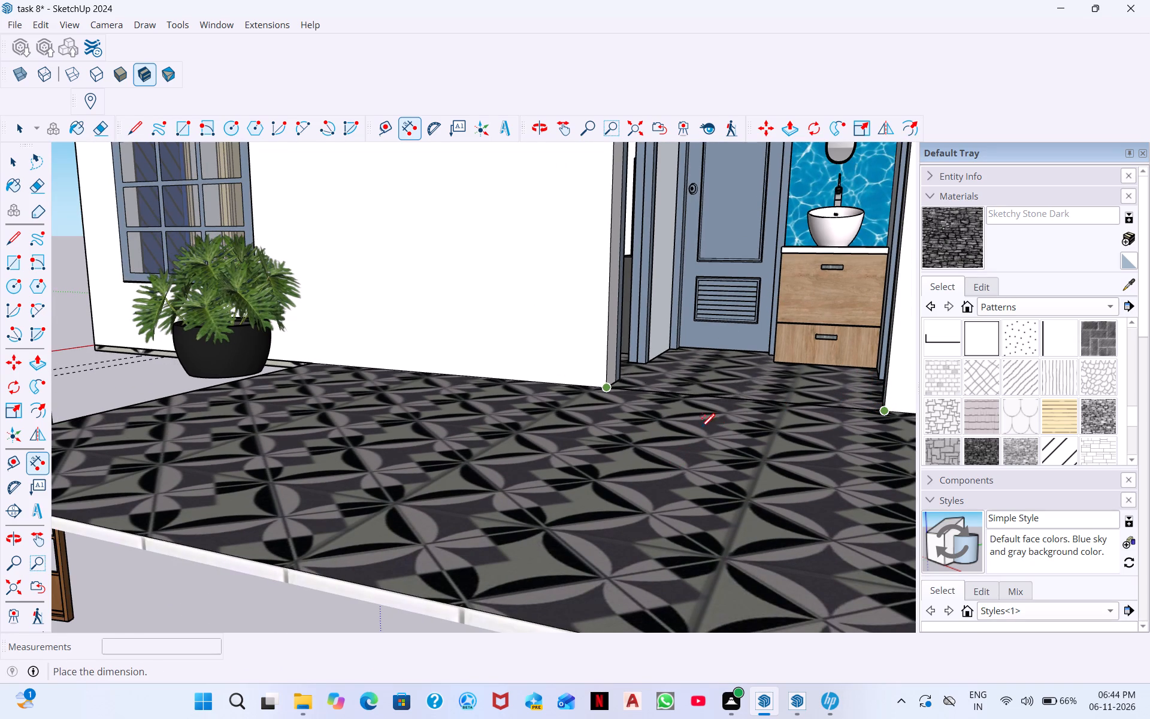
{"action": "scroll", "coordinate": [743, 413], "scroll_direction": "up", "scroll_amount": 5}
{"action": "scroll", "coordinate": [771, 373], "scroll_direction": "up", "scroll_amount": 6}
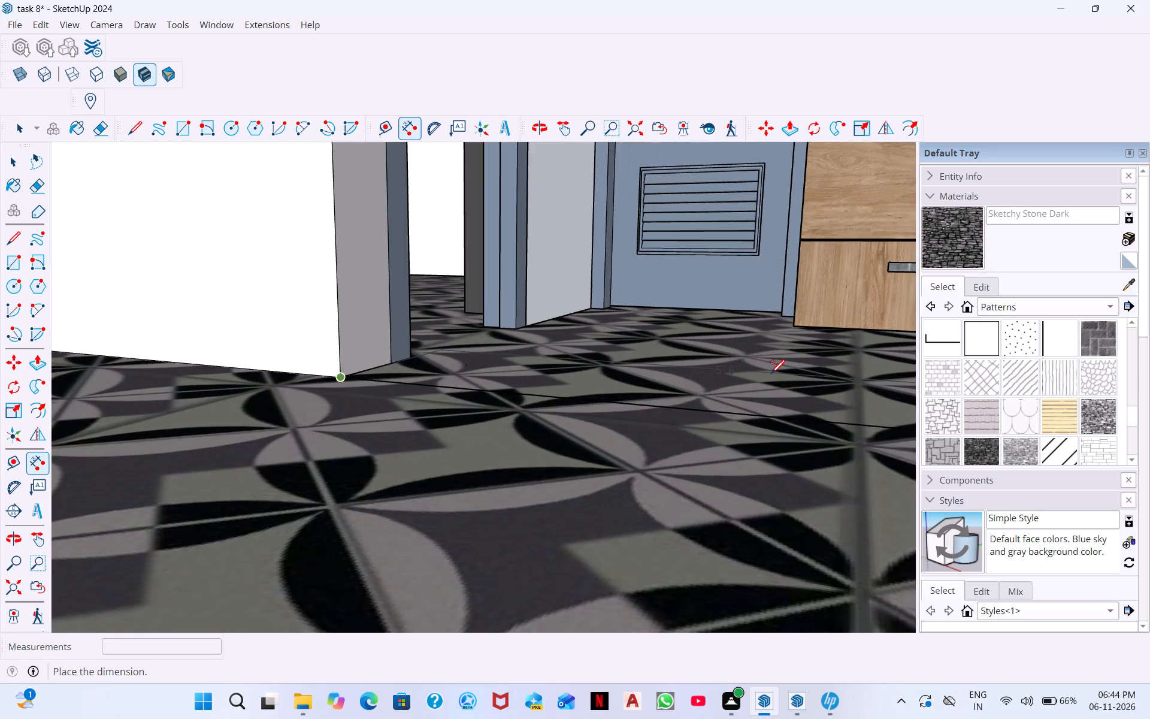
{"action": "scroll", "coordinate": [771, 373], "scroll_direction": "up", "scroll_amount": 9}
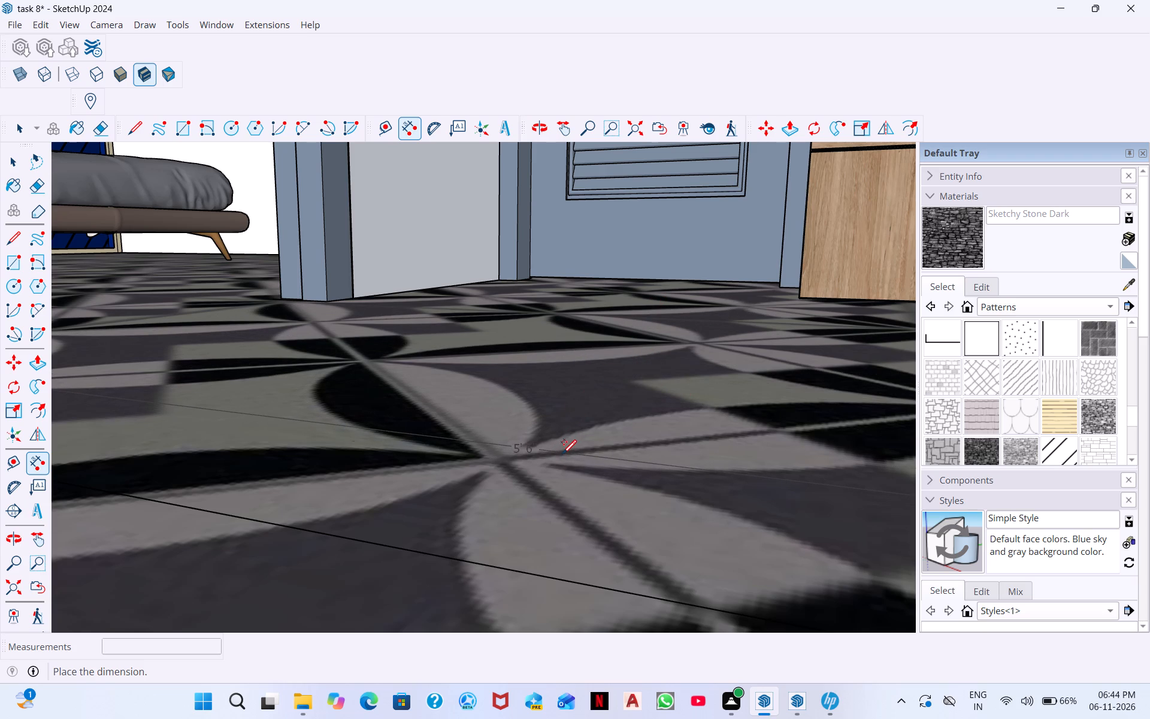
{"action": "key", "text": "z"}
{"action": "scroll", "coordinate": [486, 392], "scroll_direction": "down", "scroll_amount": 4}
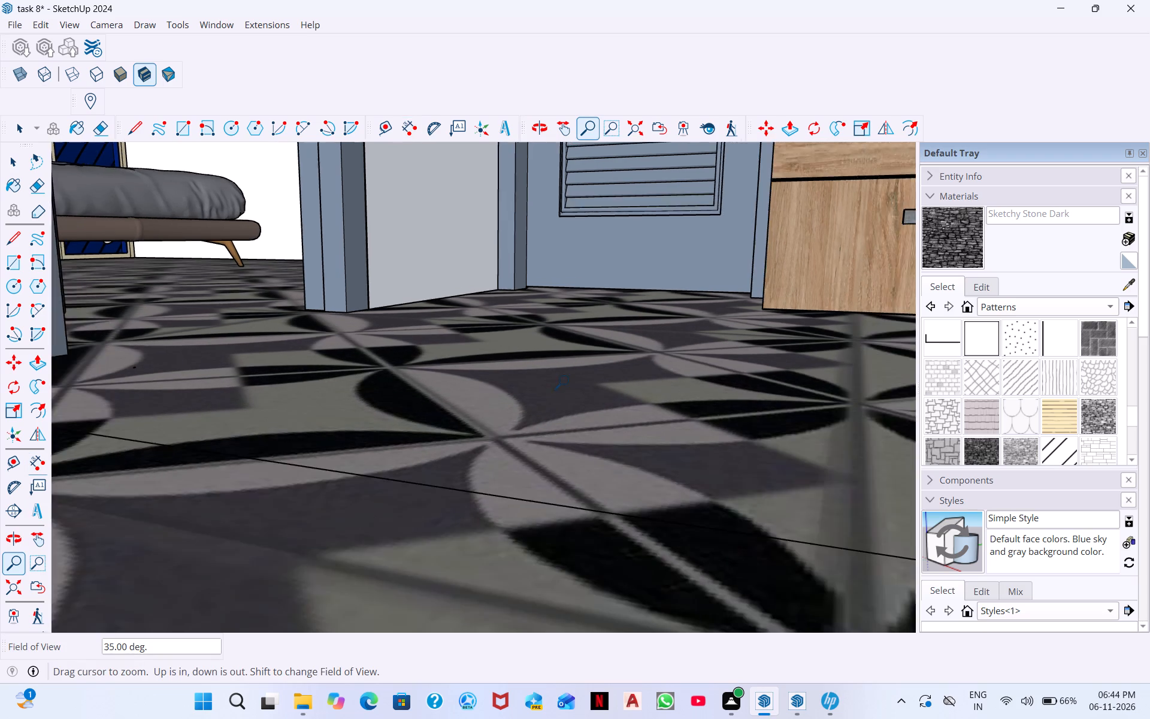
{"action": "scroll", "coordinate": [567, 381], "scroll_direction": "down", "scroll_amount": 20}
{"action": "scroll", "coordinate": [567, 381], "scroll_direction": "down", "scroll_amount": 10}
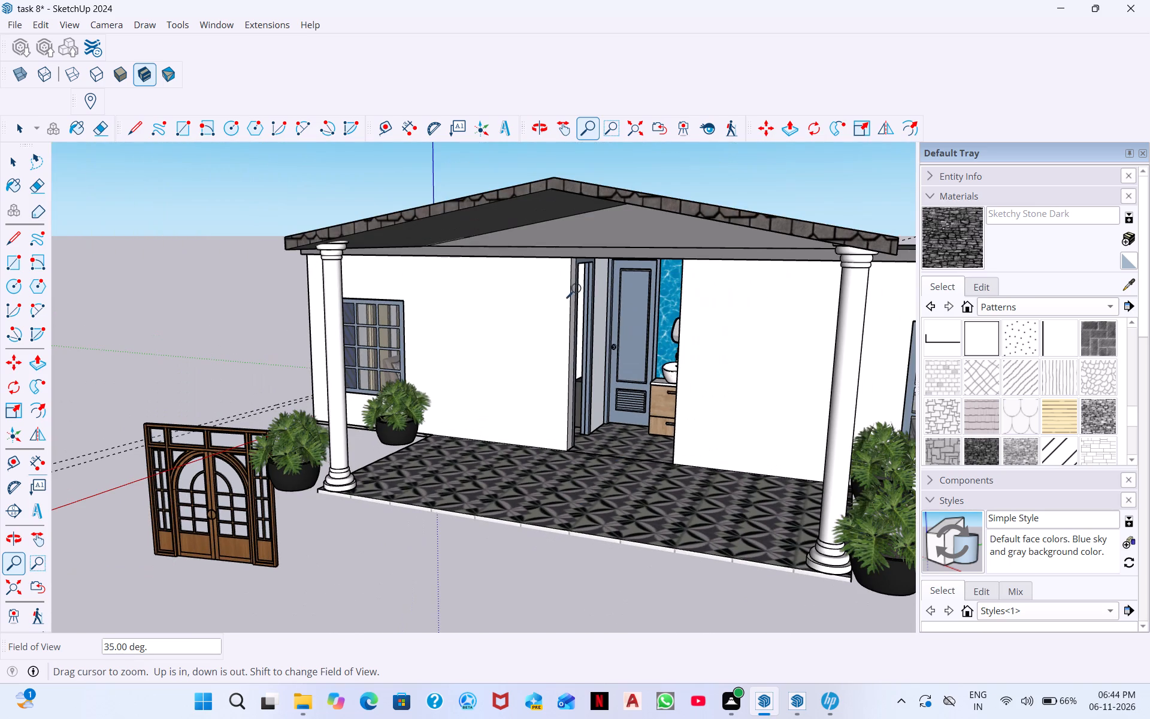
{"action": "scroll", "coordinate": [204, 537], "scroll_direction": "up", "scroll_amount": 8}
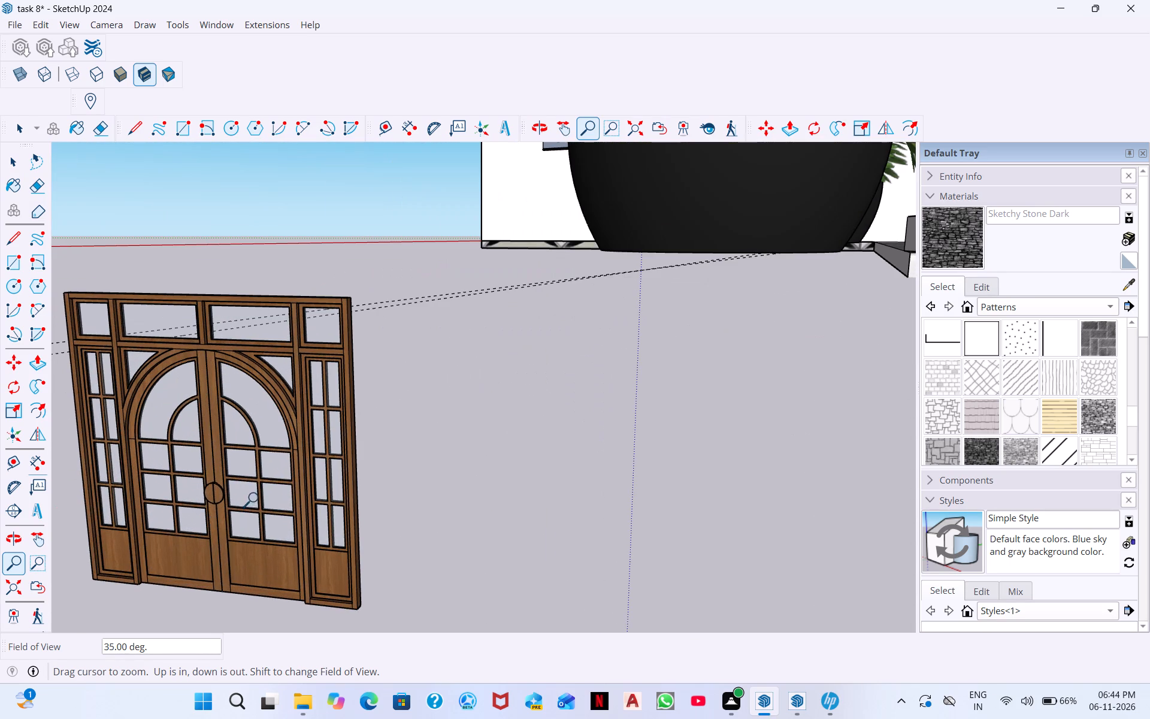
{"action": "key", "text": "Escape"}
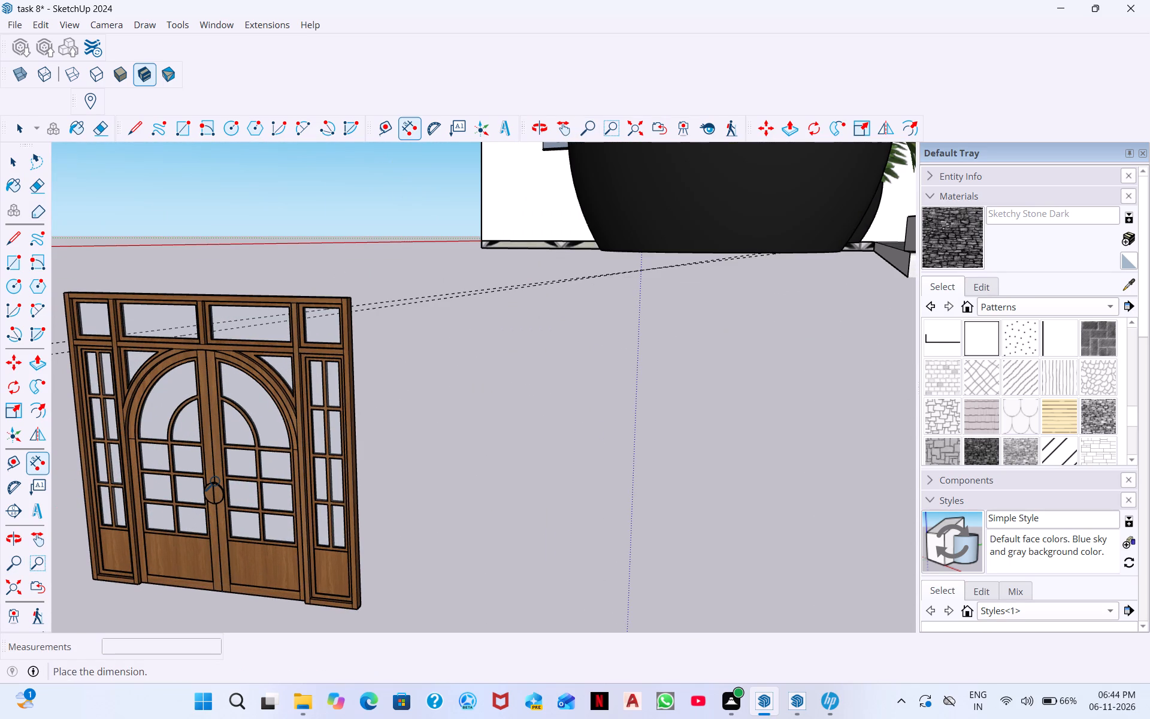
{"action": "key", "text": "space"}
Scale the French-style door's width along the red axis by a factor of about 0.96.
{"action": "left_click", "coordinate": [220, 510]}
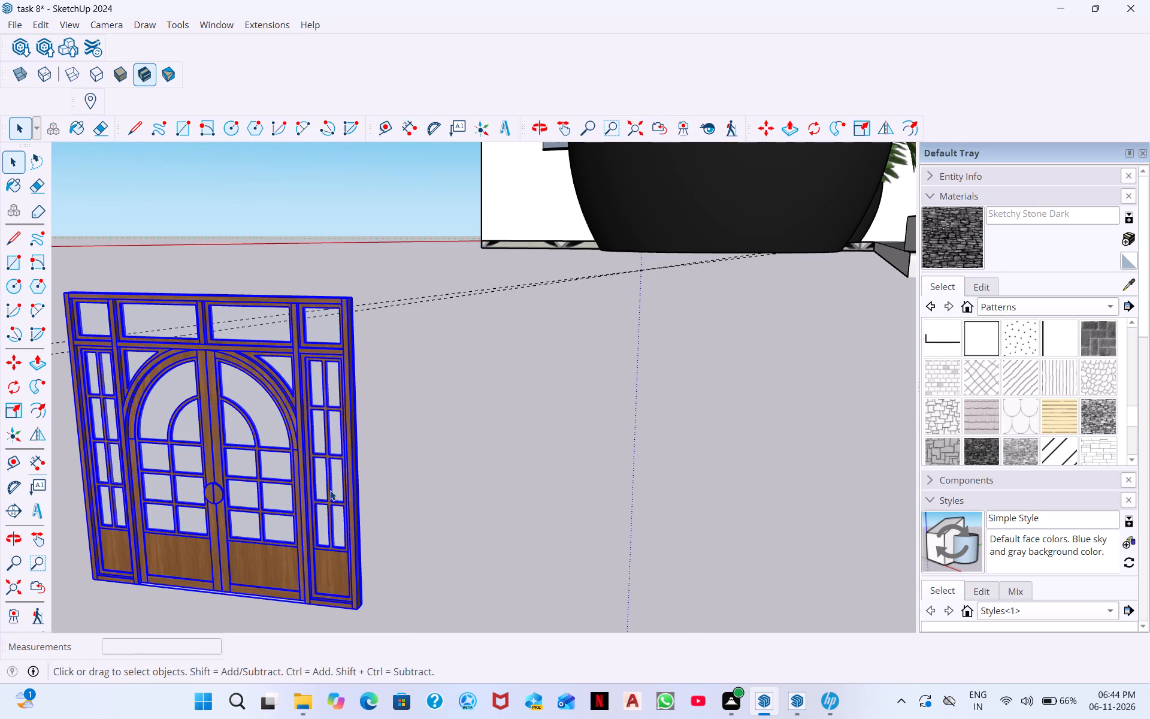
{"action": "scroll", "coordinate": [352, 473], "scroll_direction": "up", "scroll_amount": 5}
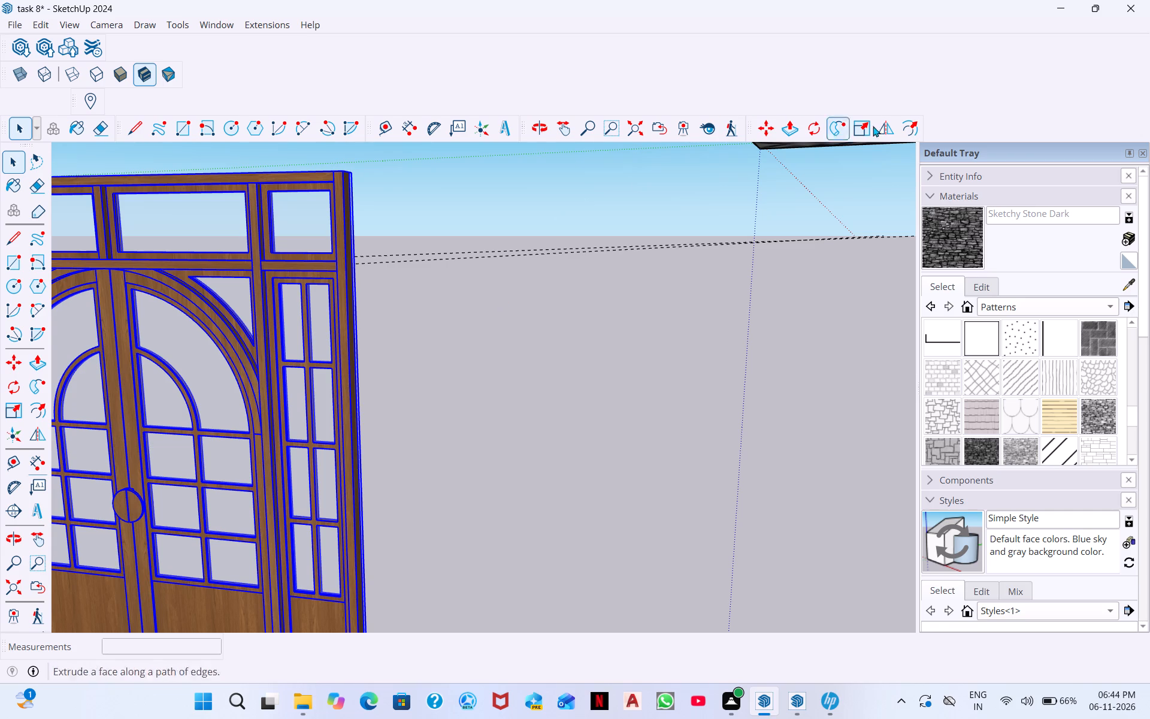
{"action": "left_click", "coordinate": [869, 131]}
{"action": "scroll", "coordinate": [405, 473], "scroll_direction": "up", "scroll_amount": 4}
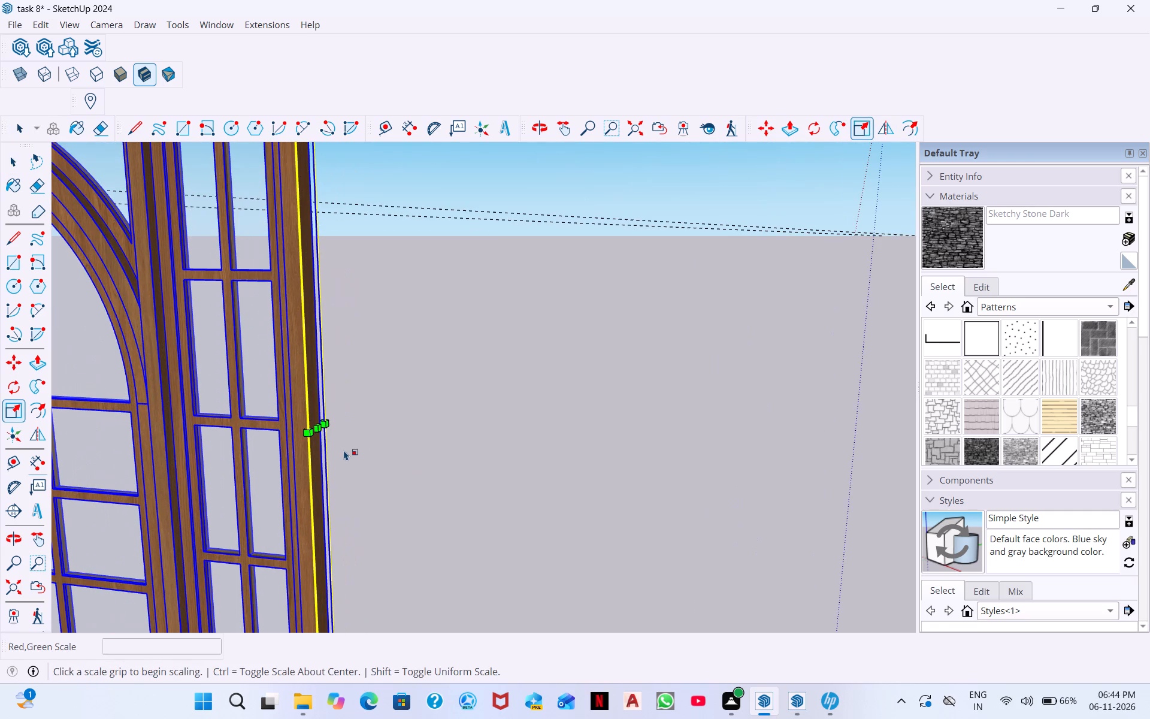
{"action": "left_click_drag", "start_coordinate": [318, 429], "coordinate": [282, 423]}
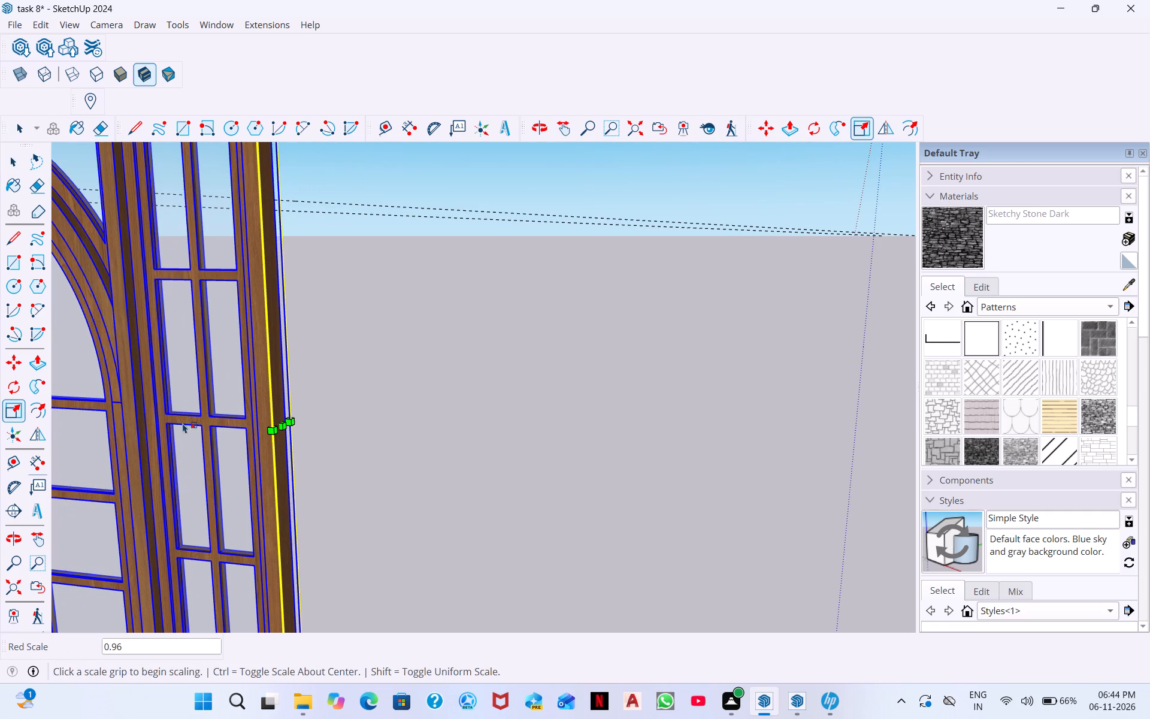
Scale the French-style door along the red axis to a width of 5'6".
{"action": "scroll", "coordinate": [368, 458], "scroll_direction": "down", "scroll_amount": 6}
{"action": "scroll", "coordinate": [479, 413], "scroll_direction": "down", "scroll_amount": 6}
{"action": "scroll", "coordinate": [437, 217], "scroll_direction": "down", "scroll_amount": 1}
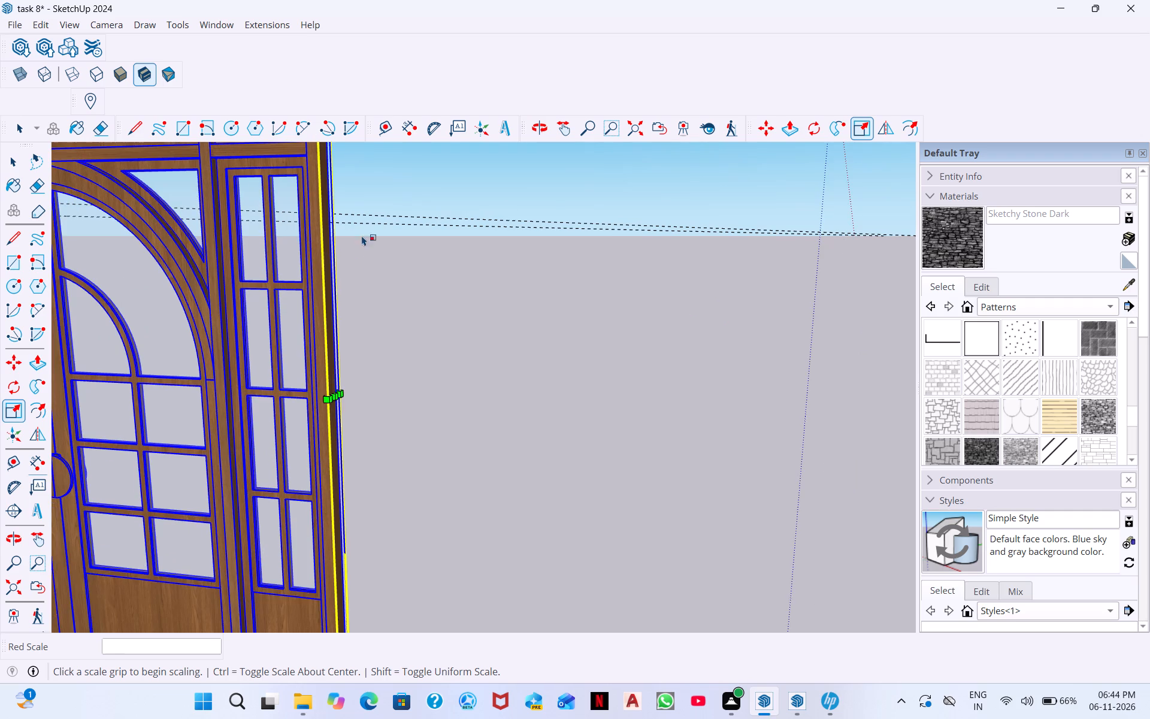
{"action": "scroll", "coordinate": [365, 382], "scroll_direction": "up", "scroll_amount": 3}
{"action": "scroll", "coordinate": [347, 382], "scroll_direction": "down", "scroll_amount": 9}
{"action": "scroll", "coordinate": [301, 457], "scroll_direction": "down", "scroll_amount": 2}
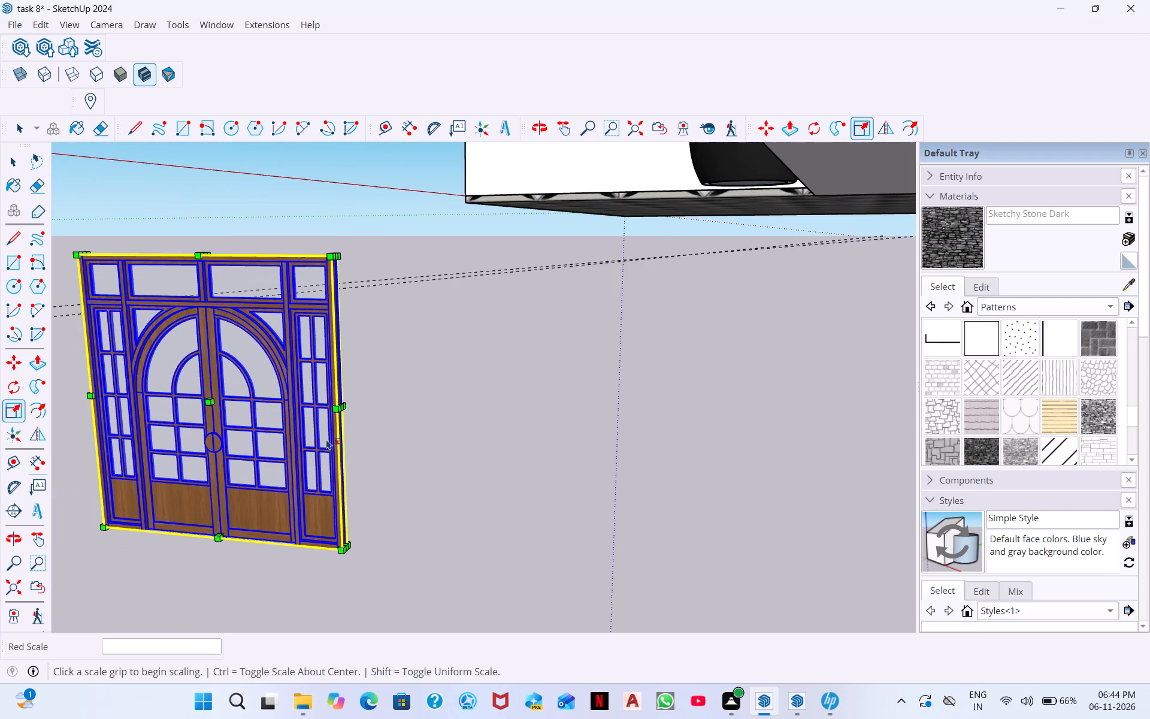
{"action": "left_click", "coordinate": [860, 131]}
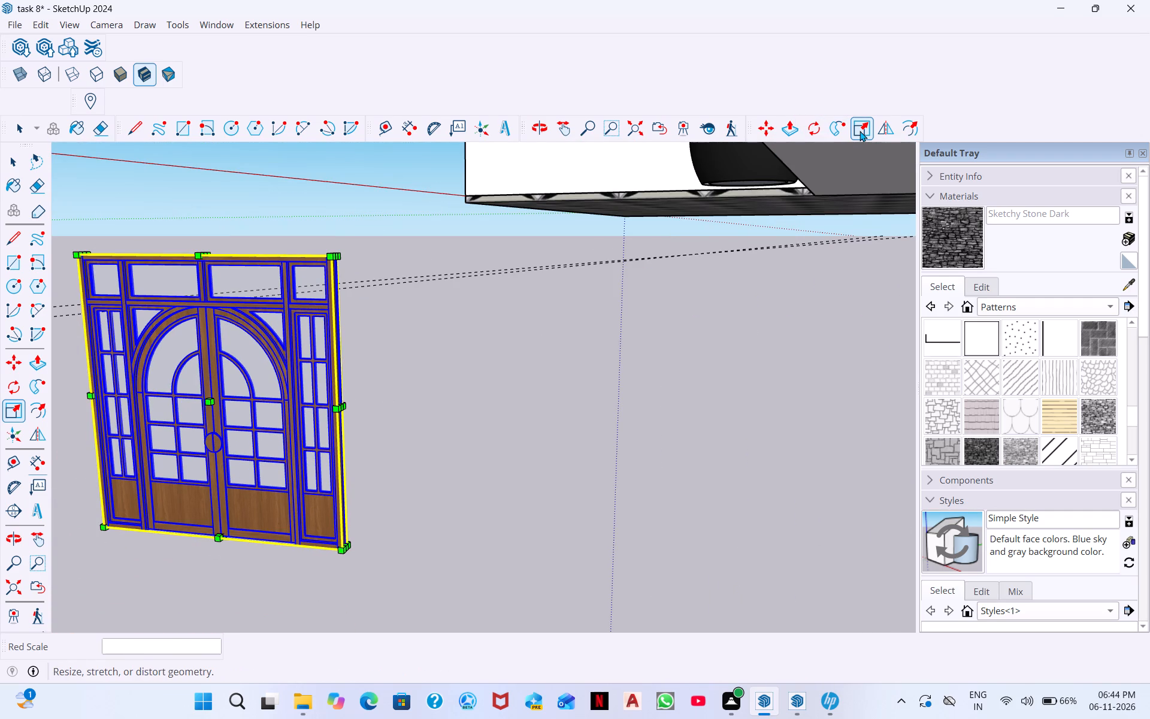
{"action": "scroll", "coordinate": [263, 443], "scroll_direction": "up", "scroll_amount": 4}
{"action": "scroll", "coordinate": [424, 367], "scroll_direction": "up", "scroll_amount": 5}
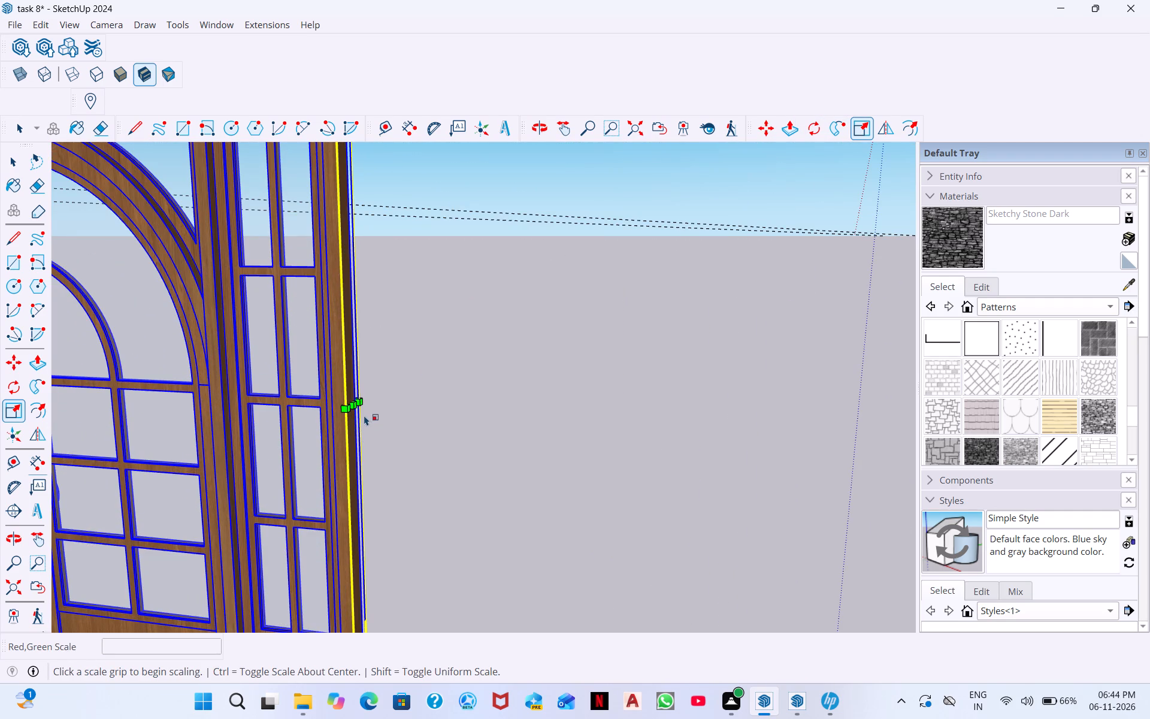
{"action": "scroll", "coordinate": [359, 404], "scroll_direction": "up", "scroll_amount": 11}
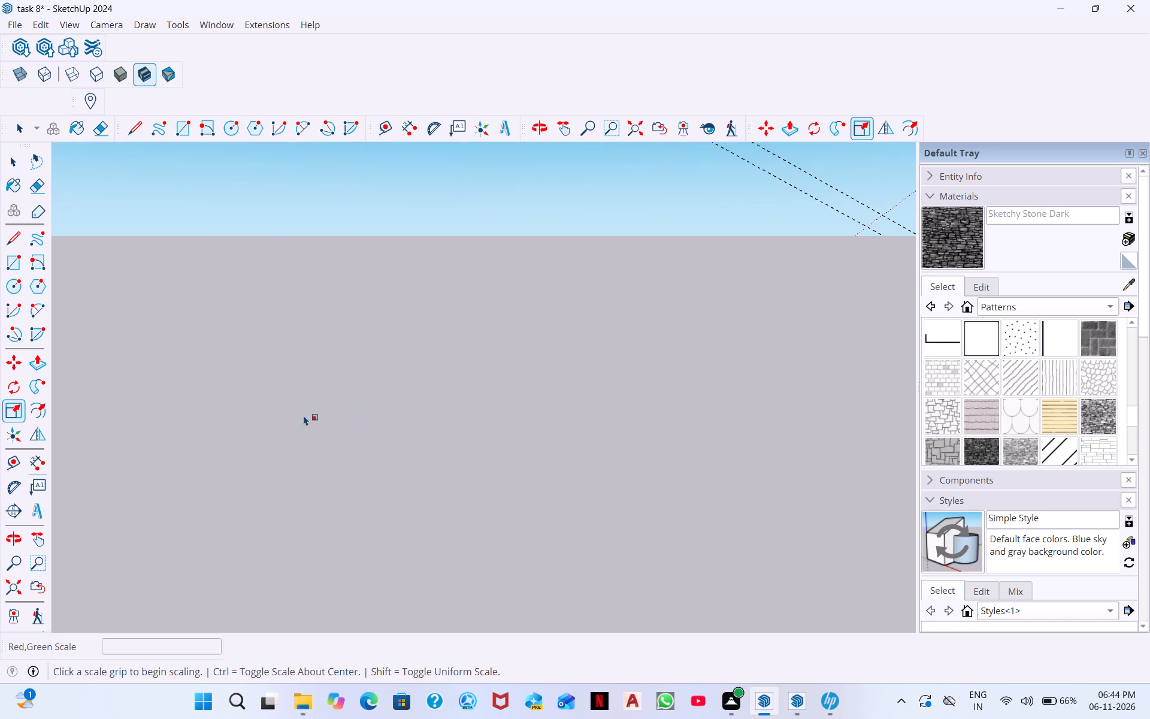
{"action": "scroll", "coordinate": [304, 415], "scroll_direction": "down", "scroll_amount": 14}
{"action": "scroll", "coordinate": [294, 423], "scroll_direction": "up", "scroll_amount": 4}
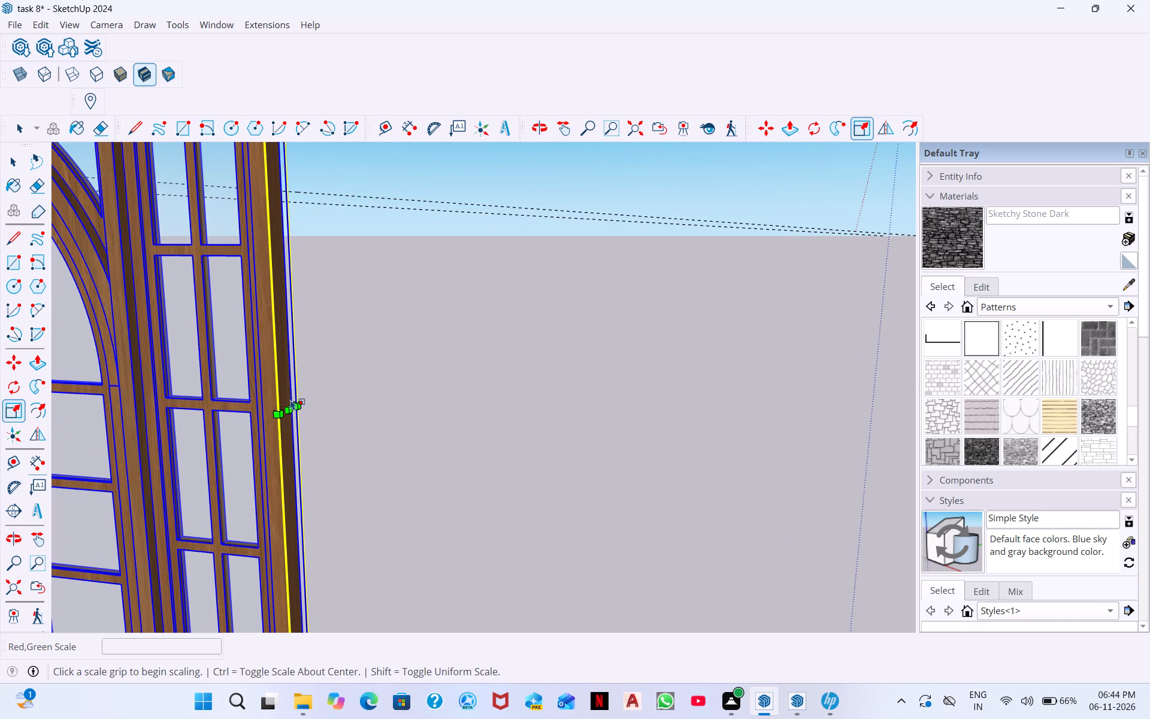
{"action": "left_click_drag", "start_coordinate": [291, 407], "coordinate": [167, 392]}
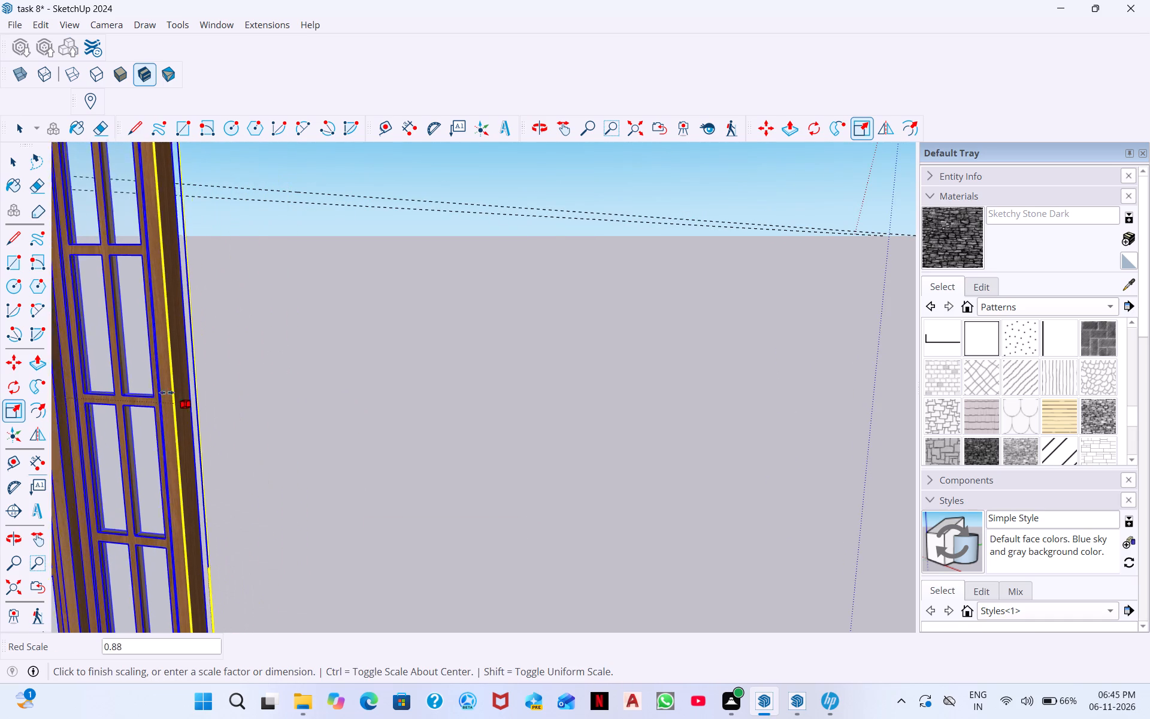
{"action": "left_click_drag", "start_coordinate": [167, 392], "coordinate": [146, 391]}
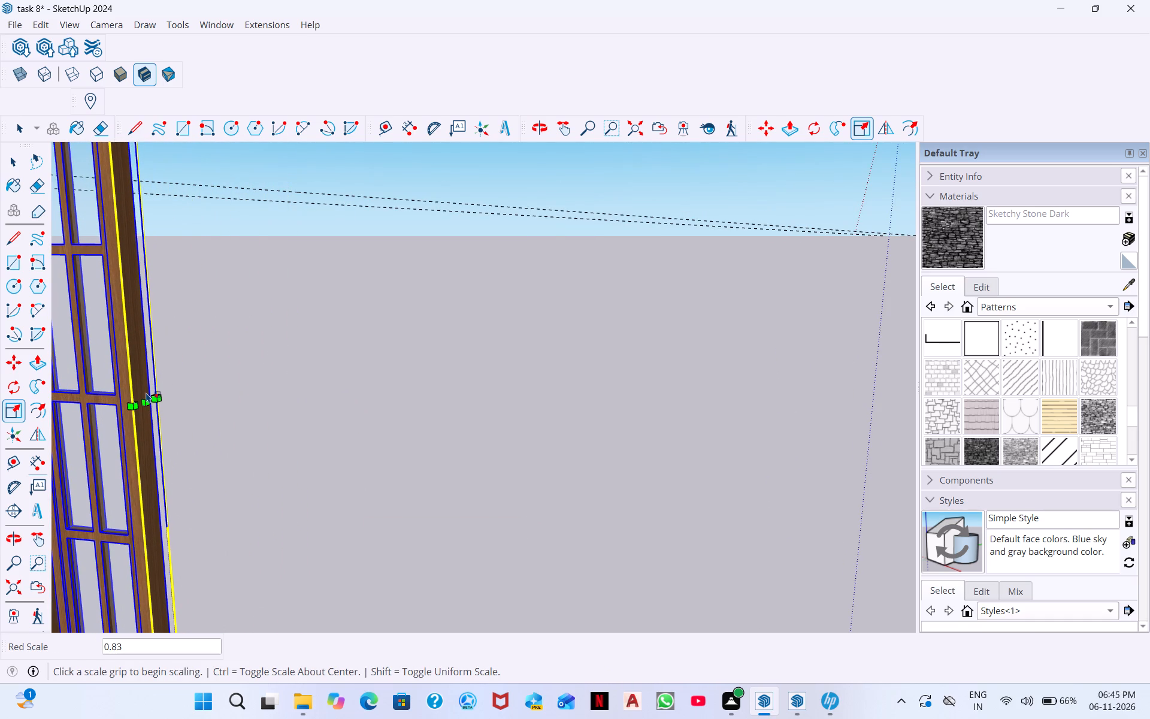
{"action": "type", "text": "5'6\""}
{"action": "key", "text": "Return"}
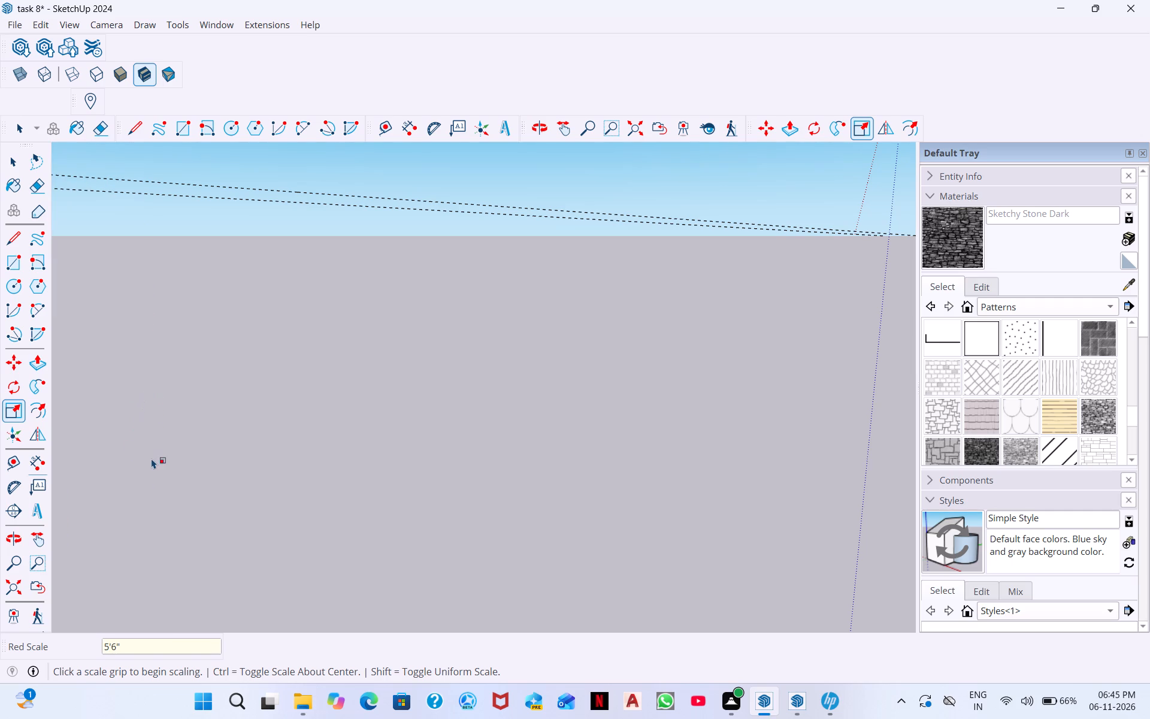
{"action": "key", "text": "space"}
Move the French-style door by its base corner onto the near base corner of the entrance opening on the porch.
{"action": "scroll", "coordinate": [205, 417], "scroll_direction": "down", "scroll_amount": 11}
{"action": "middle_click_drag", "start_coordinate": [402, 401], "coordinate": [594, 423]}
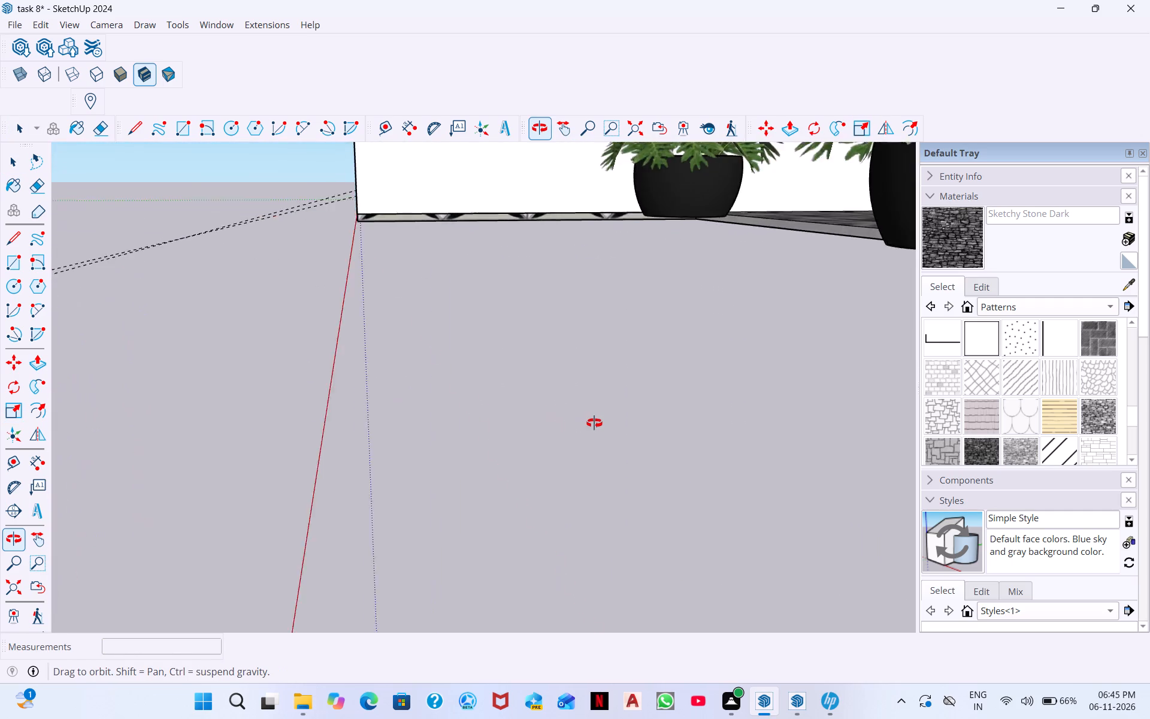
{"action": "middle_click_drag", "start_coordinate": [594, 423], "coordinate": [229, 475]}
{"action": "scroll", "coordinate": [229, 475], "scroll_direction": "down", "scroll_amount": 1}
{"action": "scroll", "coordinate": [318, 396], "scroll_direction": "up", "scroll_amount": 3}
{"action": "scroll", "coordinate": [294, 276], "scroll_direction": "up", "scroll_amount": 1}
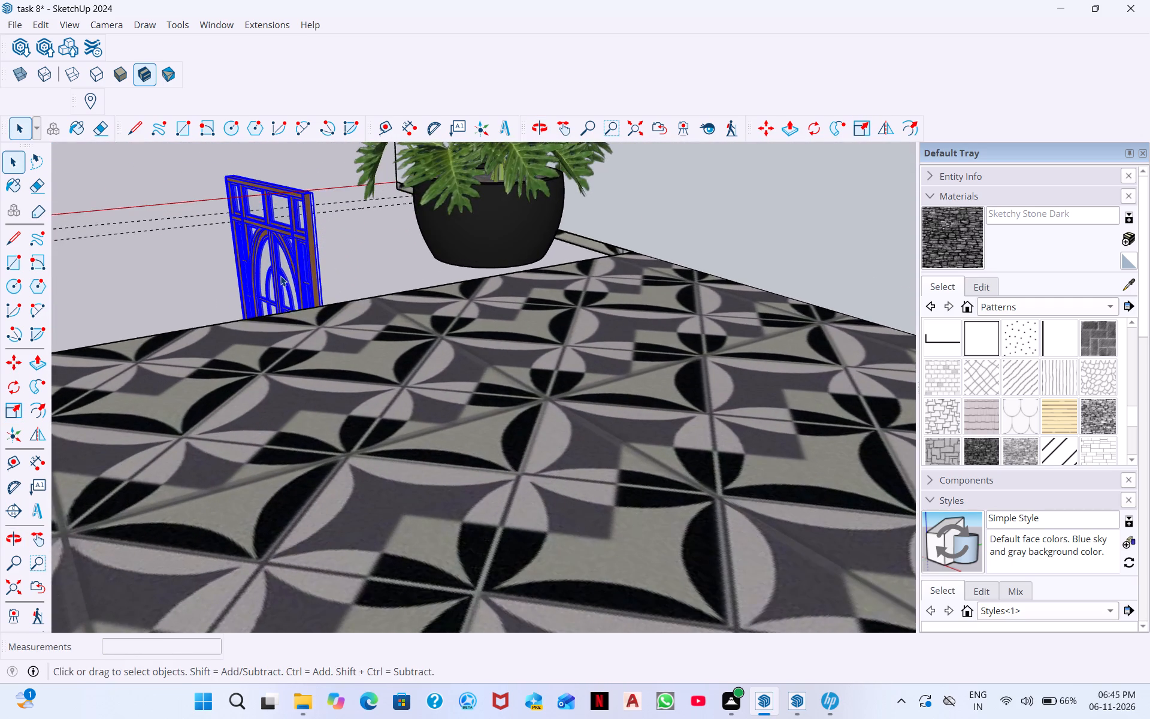
{"action": "scroll", "coordinate": [280, 276], "scroll_direction": "up", "scroll_amount": 1}
{"action": "middle_click", "coordinate": [280, 276]}
{"action": "scroll", "coordinate": [280, 279], "scroll_direction": "down", "scroll_amount": 4}
{"action": "middle_click_drag", "start_coordinate": [296, 274], "coordinate": [432, 310]}
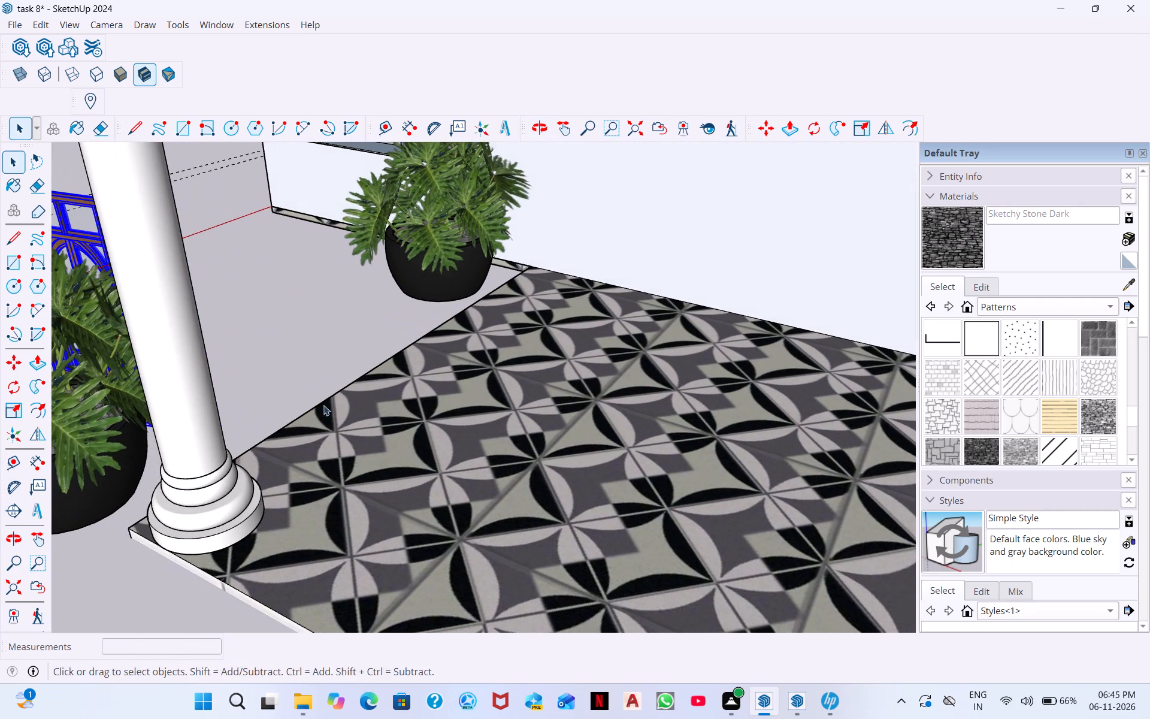
{"action": "middle_click_drag", "start_coordinate": [312, 406], "coordinate": [550, 368]}
{"action": "scroll", "coordinate": [224, 415], "scroll_direction": "down", "scroll_amount": 12}
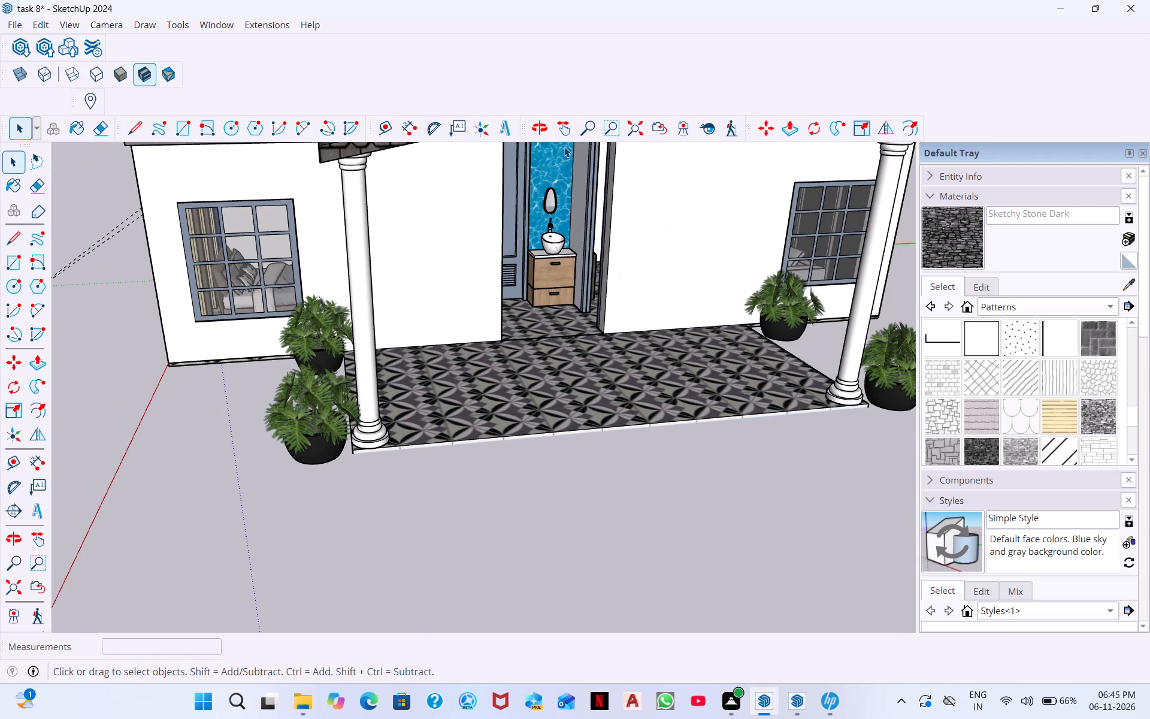
{"action": "left_click", "coordinate": [635, 120]}
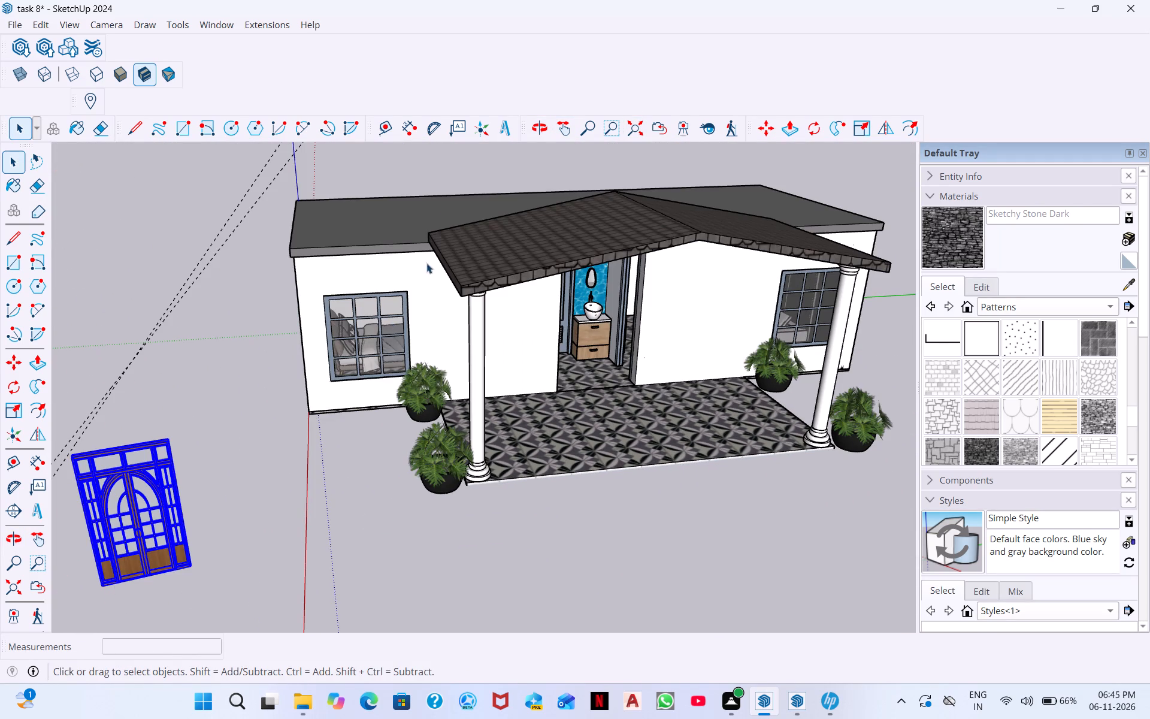
{"action": "left_click", "coordinate": [762, 126]}
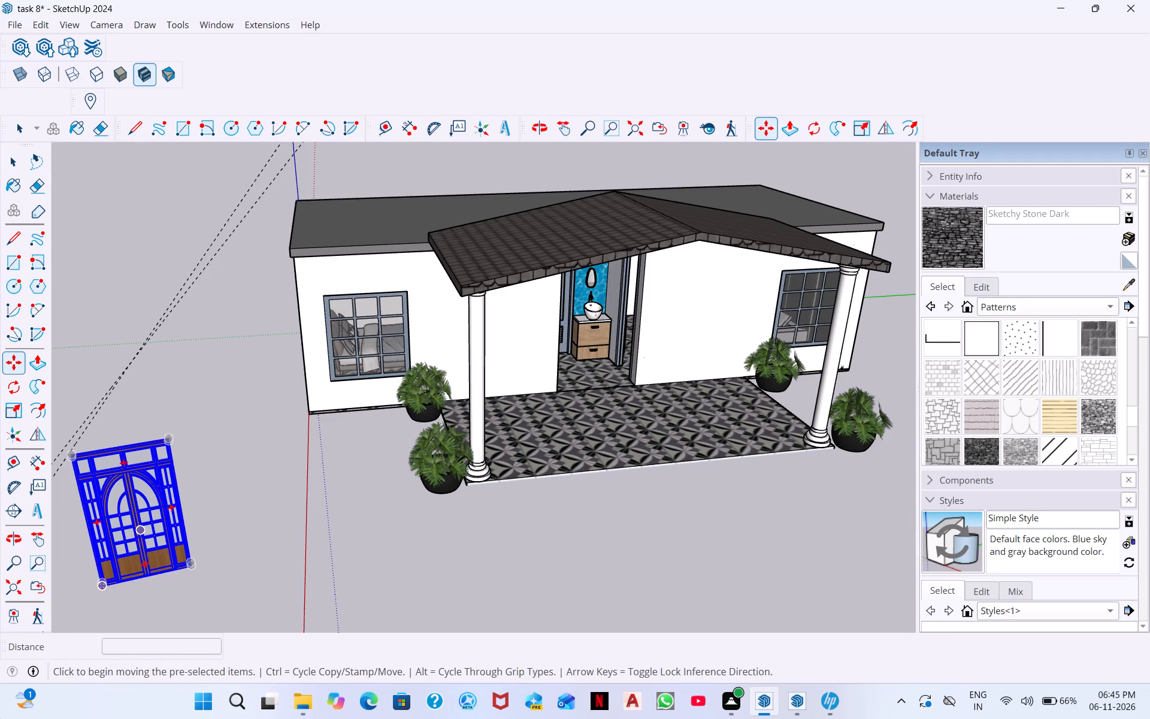
{"action": "scroll", "coordinate": [183, 609], "scroll_direction": "up", "scroll_amount": 4}
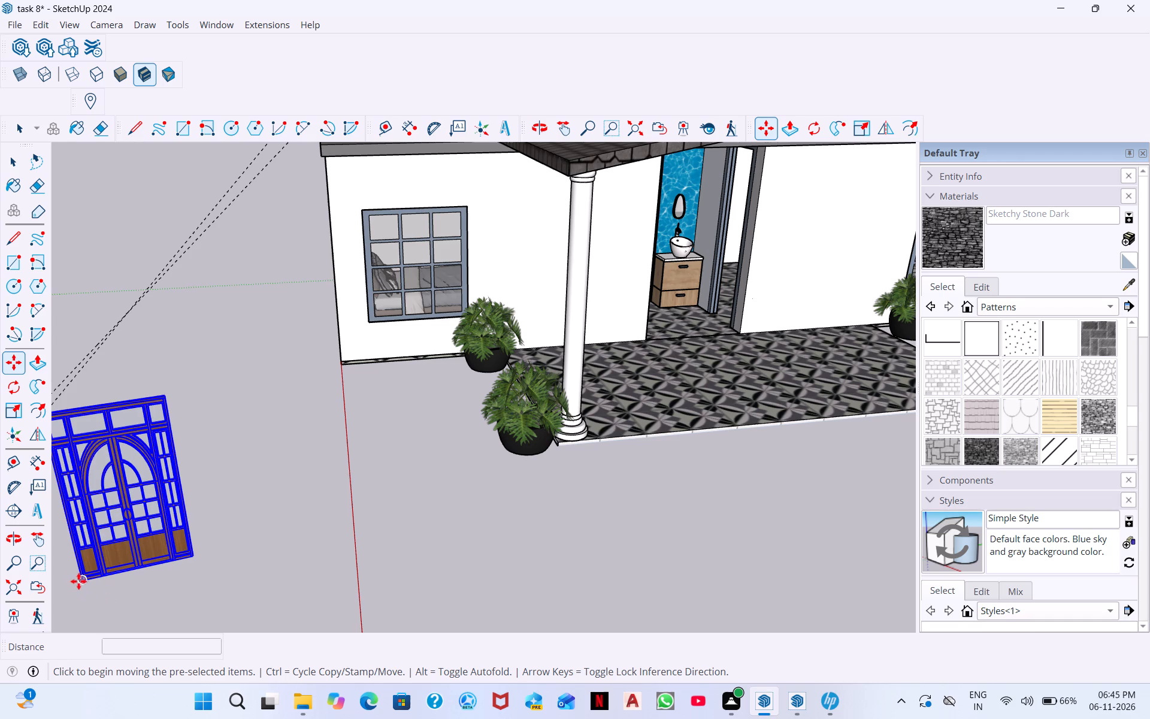
{"action": "left_click", "coordinate": [79, 581]}
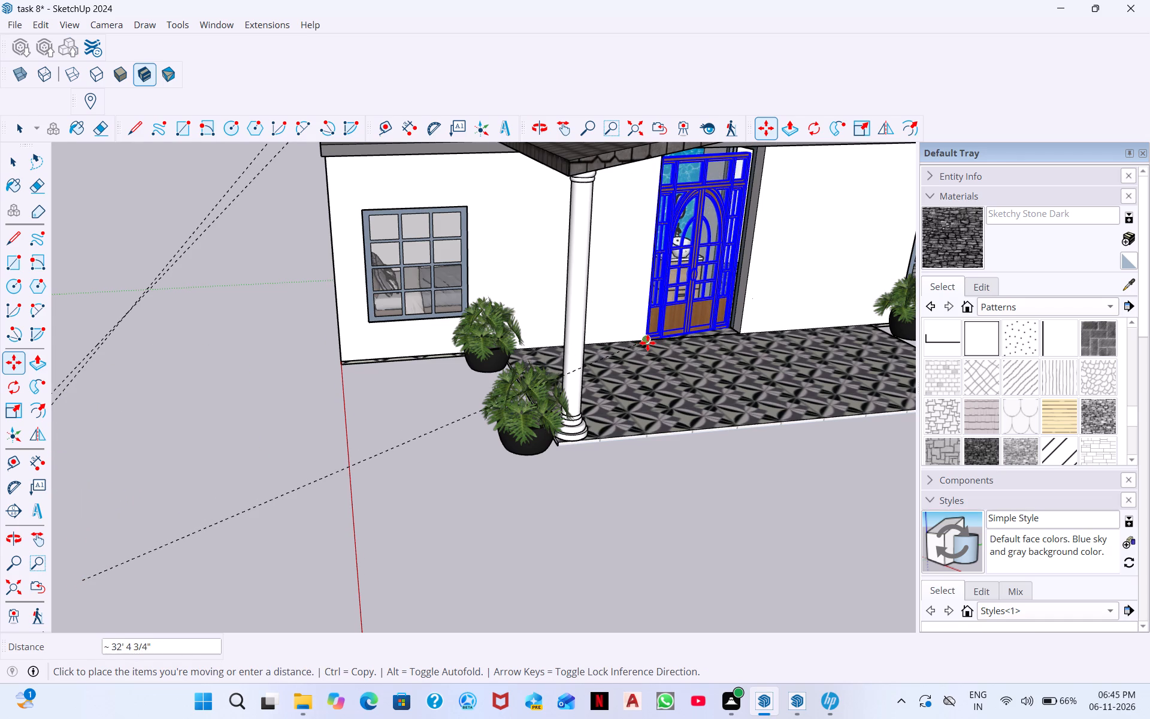
{"action": "left_click", "coordinate": [647, 342]}
Rotate the door about 12.6° around its base corner so it lines up with the entrance opening.
{"action": "middle_click_drag", "start_coordinate": [768, 307], "coordinate": [641, 320]}
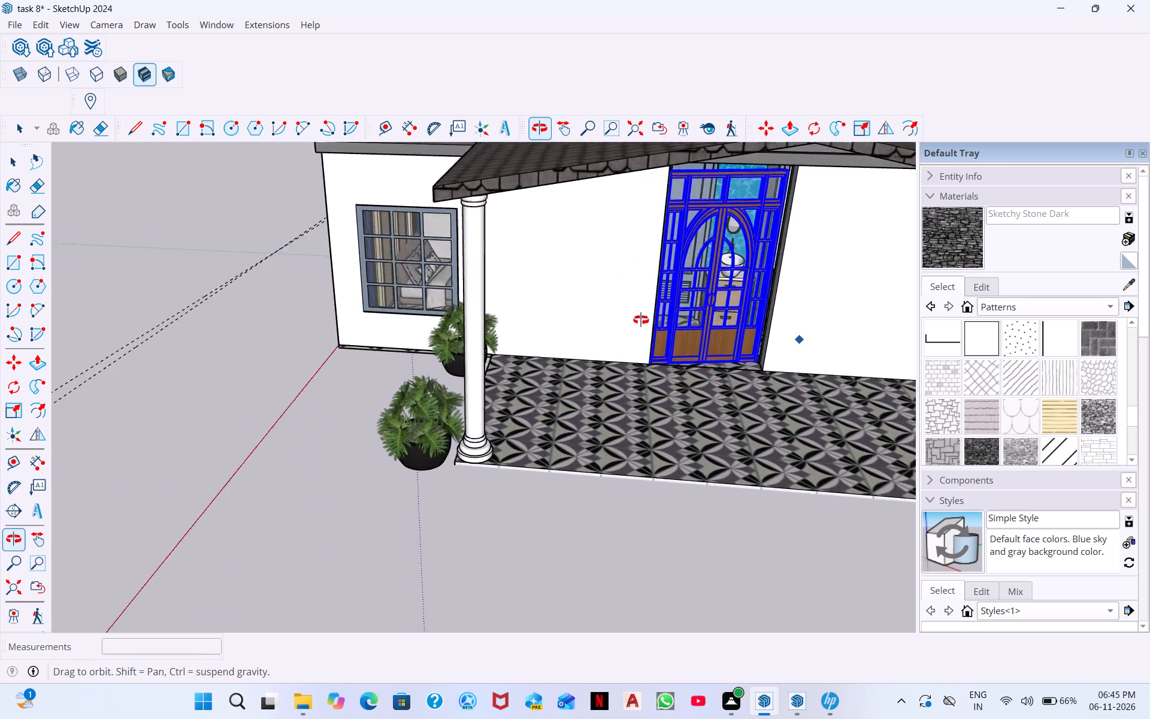
{"action": "middle_click_drag", "start_coordinate": [641, 320], "coordinate": [532, 309]}
{"action": "scroll", "coordinate": [704, 289], "scroll_direction": "down", "scroll_amount": 1}
{"action": "middle_click_drag", "start_coordinate": [704, 288], "coordinate": [707, 243]}
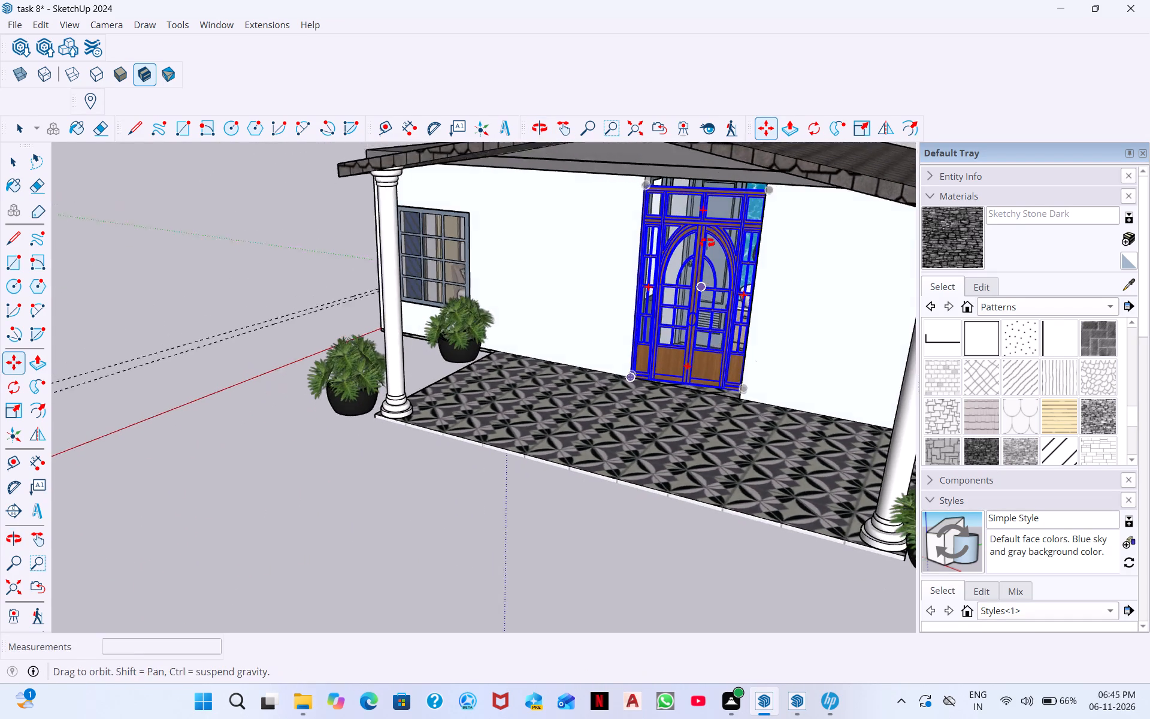
{"action": "middle_click_drag", "start_coordinate": [707, 243], "coordinate": [700, 211]}
{"action": "middle_click_drag", "start_coordinate": [695, 229], "coordinate": [685, 226]}
{"action": "middle_click_drag", "start_coordinate": [688, 285], "coordinate": [659, 352]}
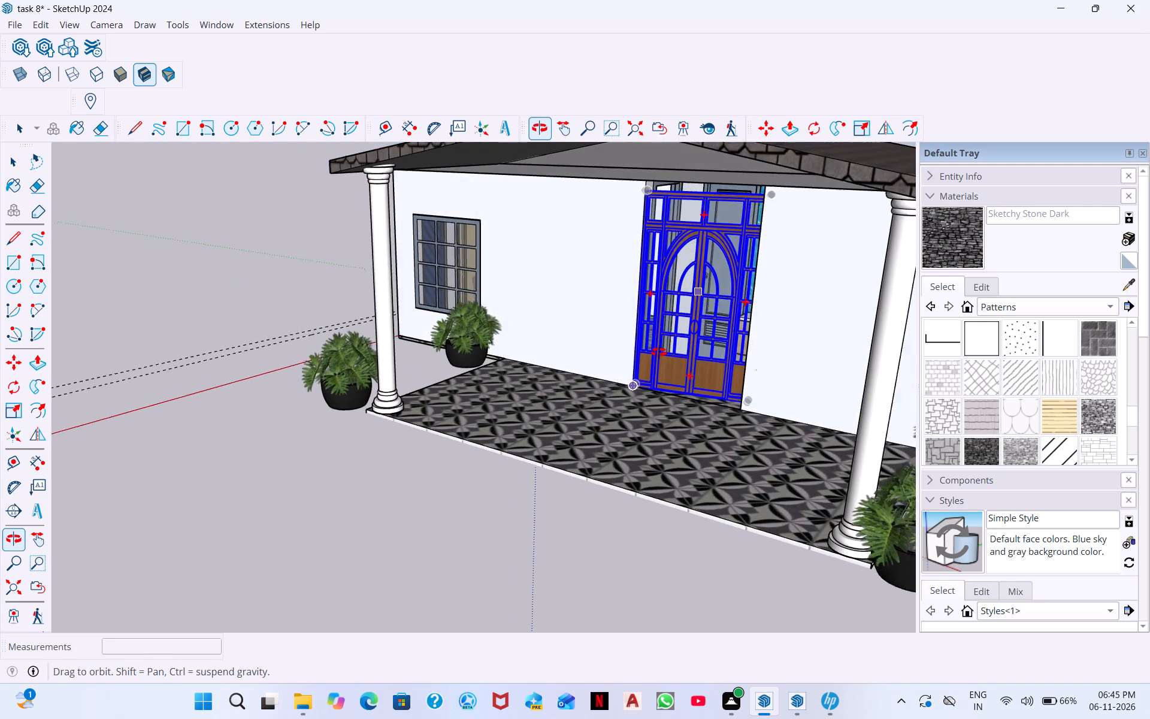
{"action": "middle_click_drag", "start_coordinate": [659, 352], "coordinate": [633, 303]}
{"action": "scroll", "coordinate": [664, 309], "scroll_direction": "up", "scroll_amount": 5}
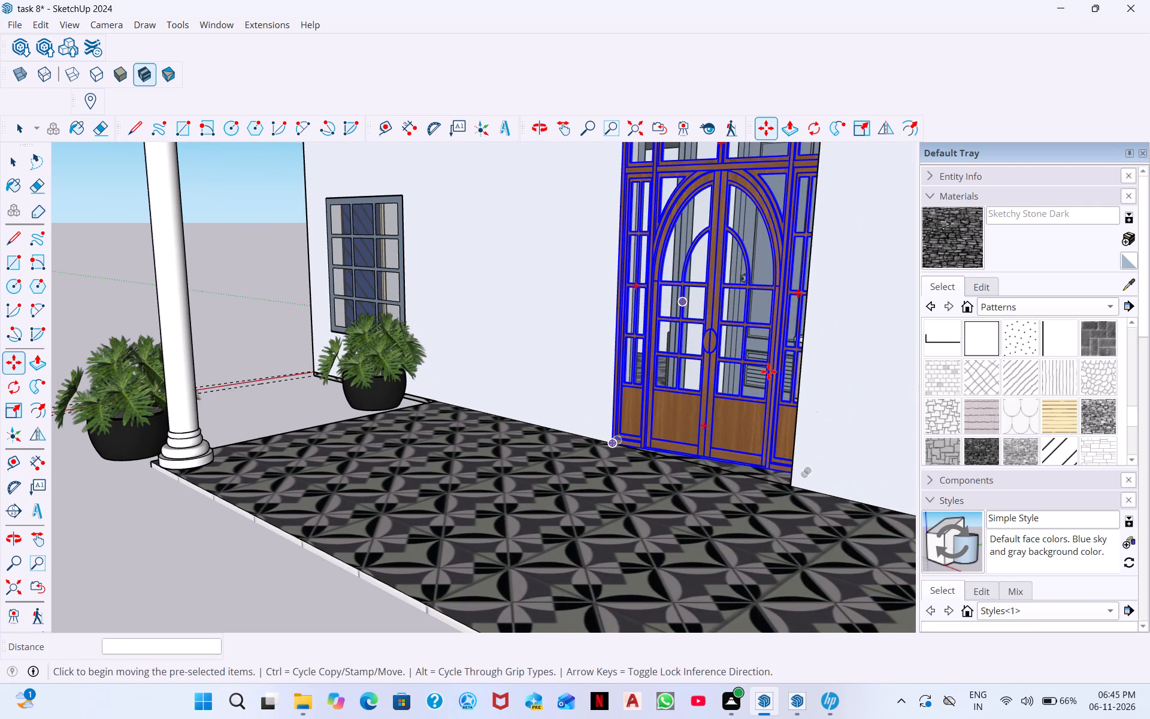
{"action": "scroll", "coordinate": [773, 415], "scroll_direction": "up", "scroll_amount": 4}
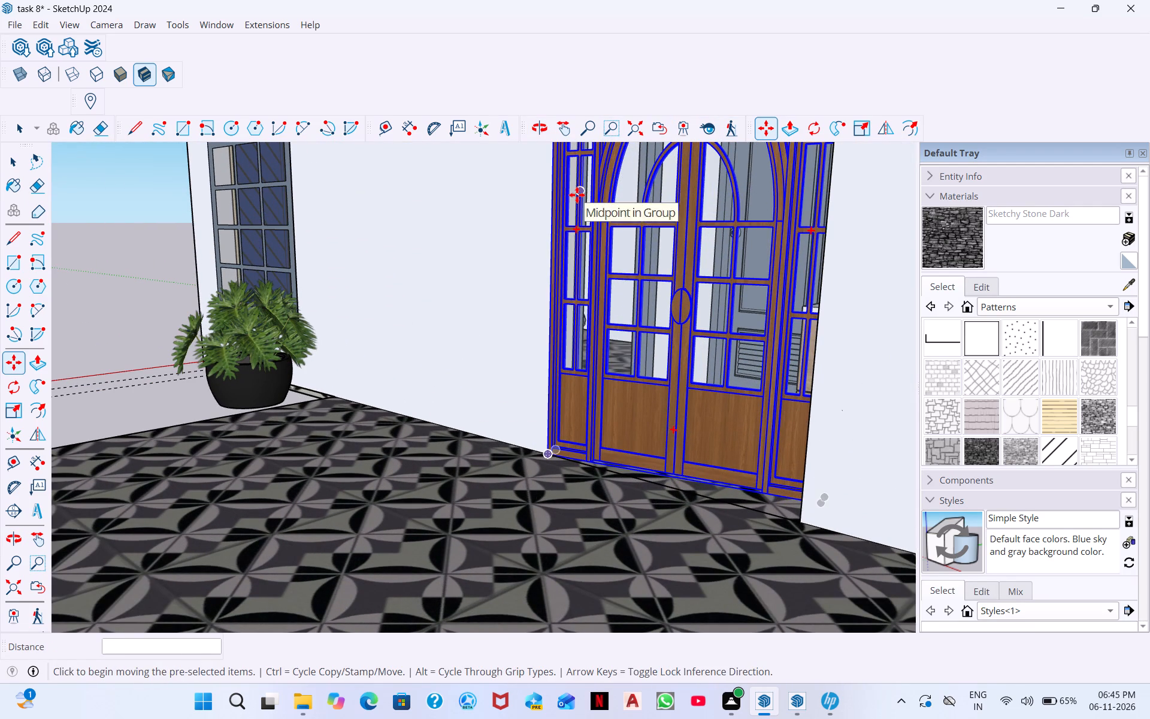
{"action": "key", "text": "q"}
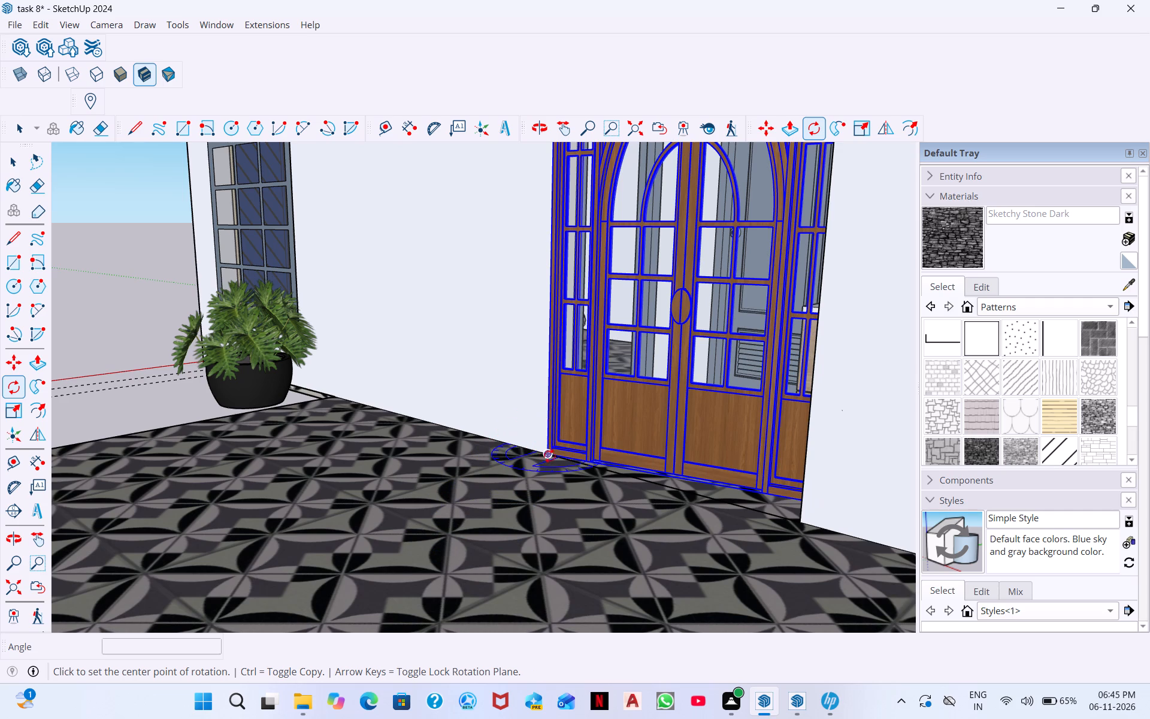
{"action": "left_click", "coordinate": [550, 456]}
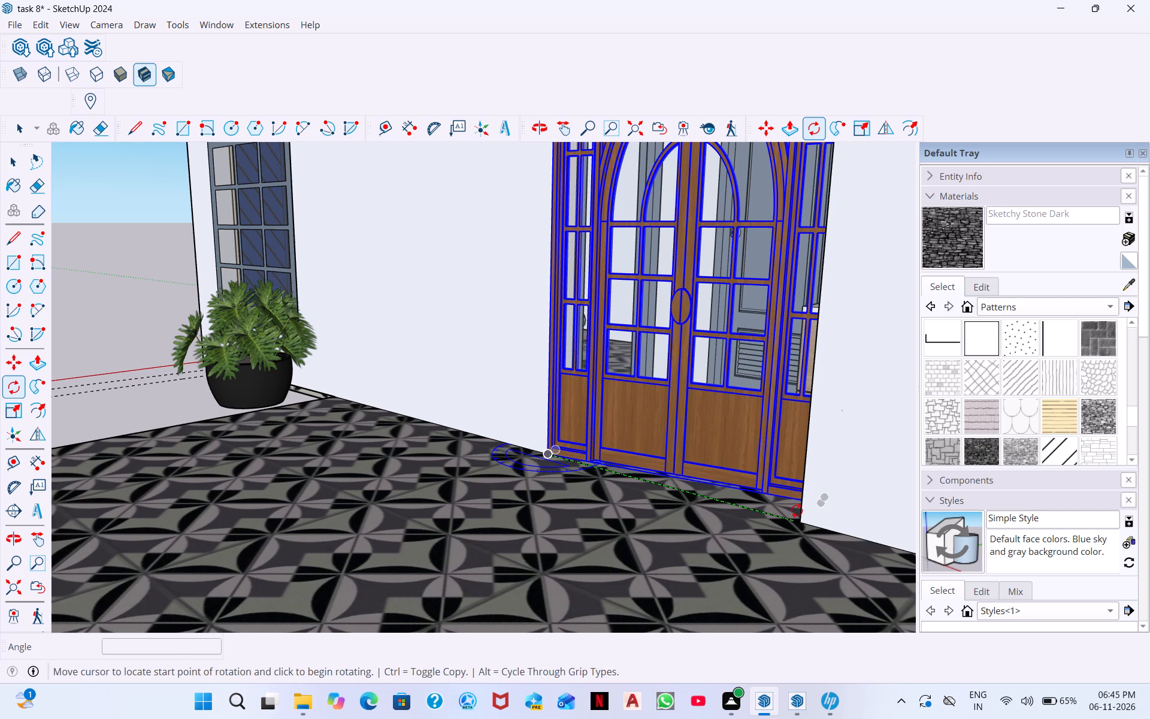
{"action": "left_click", "coordinate": [801, 497]}
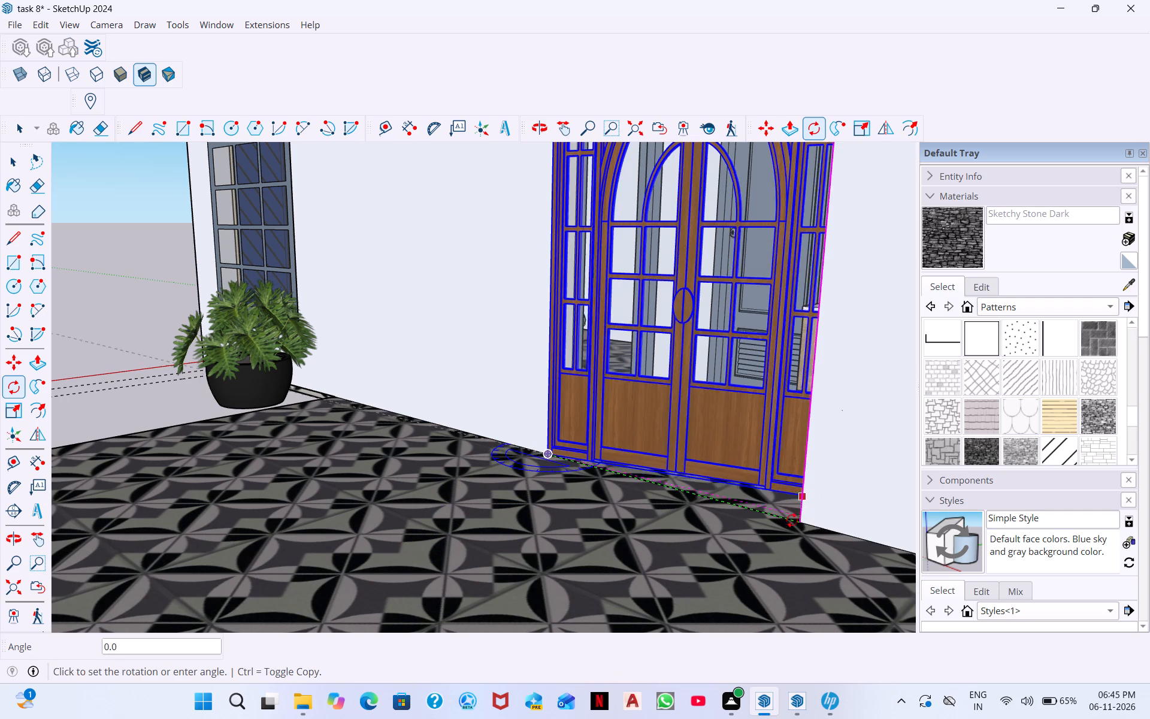
{"action": "left_click", "coordinate": [761, 539]}
Examine how the French-style door fits the entrance opening at the floor, sides and top from several angles.
{"action": "middle_click_drag", "start_coordinate": [731, 478], "coordinate": [713, 507]}
{"action": "scroll", "coordinate": [715, 504], "scroll_direction": "down", "scroll_amount": 2}
{"action": "middle_click_drag", "start_coordinate": [671, 358], "coordinate": [671, 395]}
{"action": "middle_click_drag", "start_coordinate": [655, 363], "coordinate": [655, 345]}
{"action": "scroll", "coordinate": [662, 339], "scroll_direction": "up", "scroll_amount": 4}
{"action": "scroll", "coordinate": [662, 339], "scroll_direction": "down", "scroll_amount": 4}
{"action": "middle_click_drag", "start_coordinate": [662, 339], "coordinate": [661, 348]}
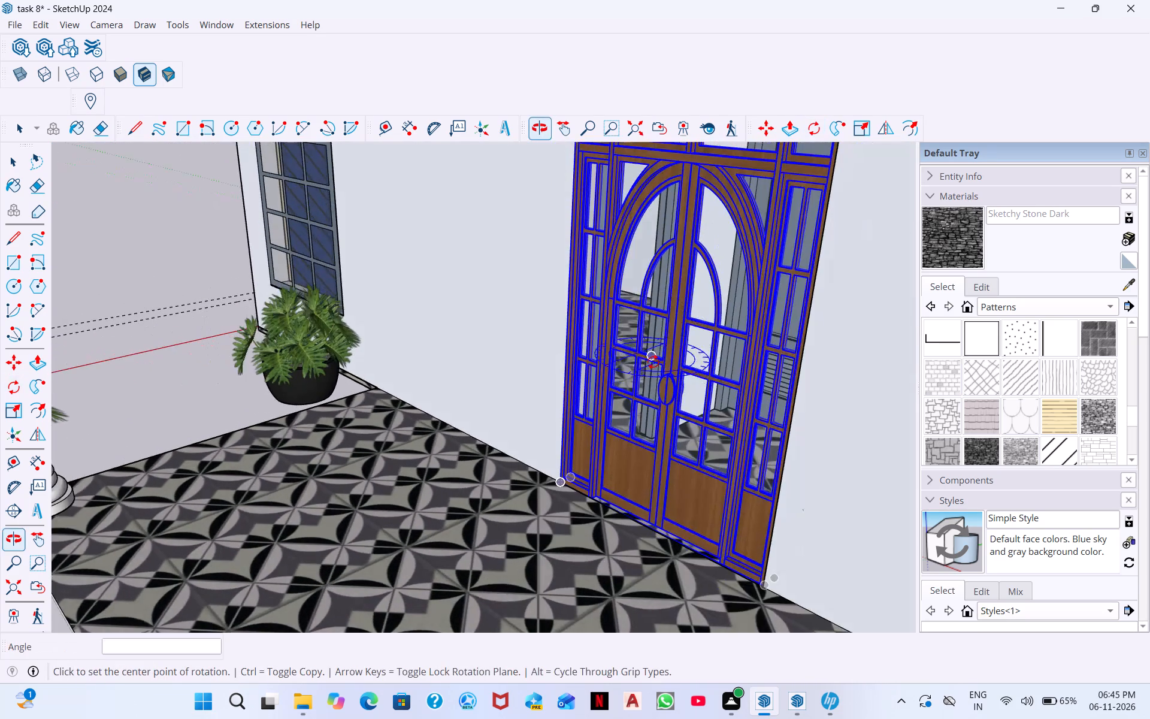
{"action": "scroll", "coordinate": [664, 343], "scroll_direction": "down", "scroll_amount": 1}
{"action": "scroll", "coordinate": [724, 201], "scroll_direction": "up", "scroll_amount": 3}
{"action": "scroll", "coordinate": [665, 279], "scroll_direction": "down", "scroll_amount": 5}
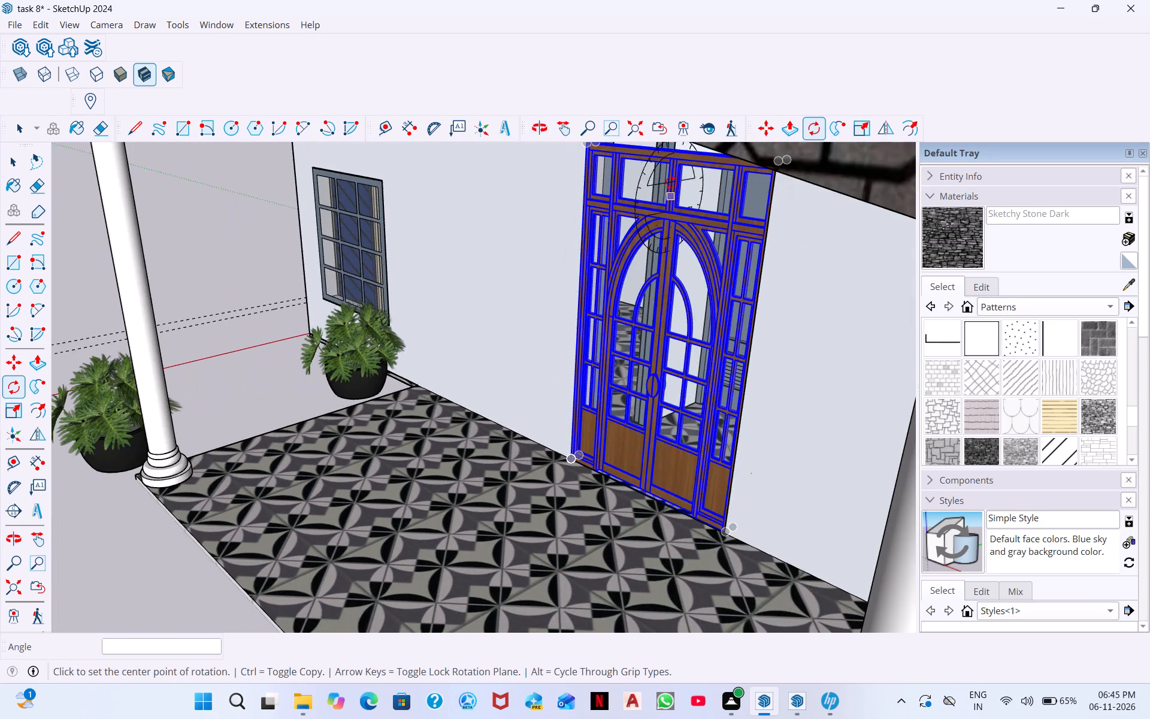
{"action": "scroll", "coordinate": [671, 180], "scroll_direction": "up", "scroll_amount": 3}
{"action": "middle_click_drag", "start_coordinate": [672, 180], "coordinate": [677, 151]}
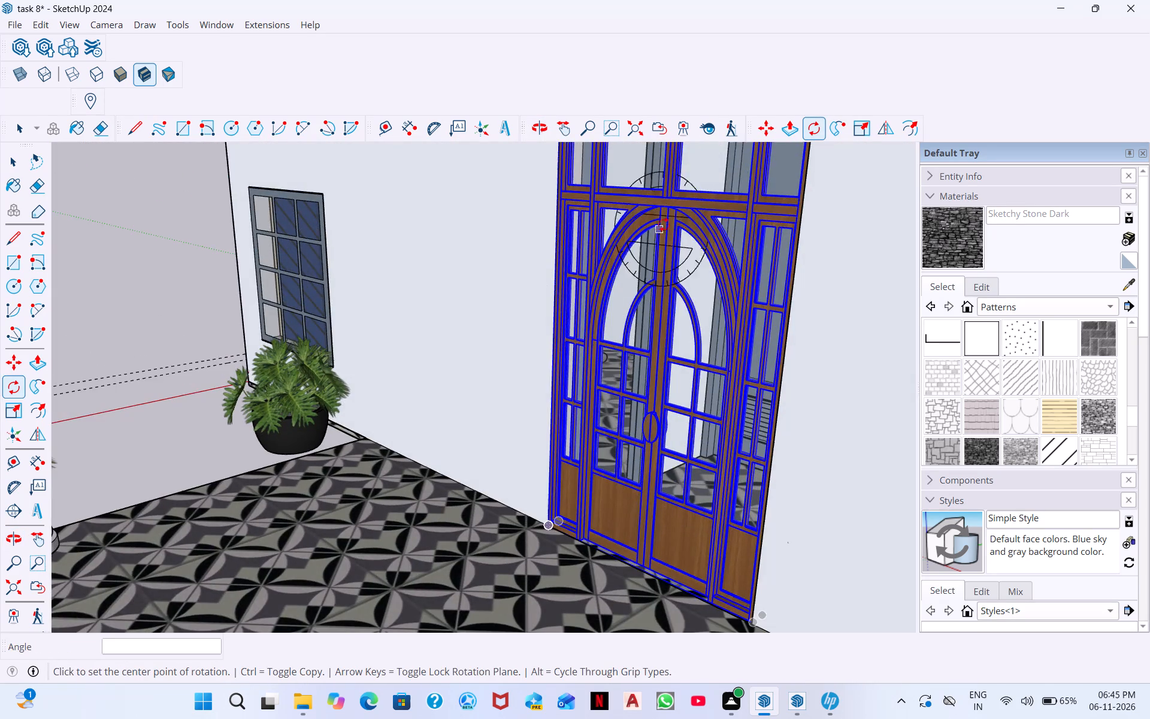
{"action": "scroll", "coordinate": [696, 219], "scroll_direction": "down", "scroll_amount": 1}
{"action": "middle_click_drag", "start_coordinate": [734, 233], "coordinate": [945, 288]}
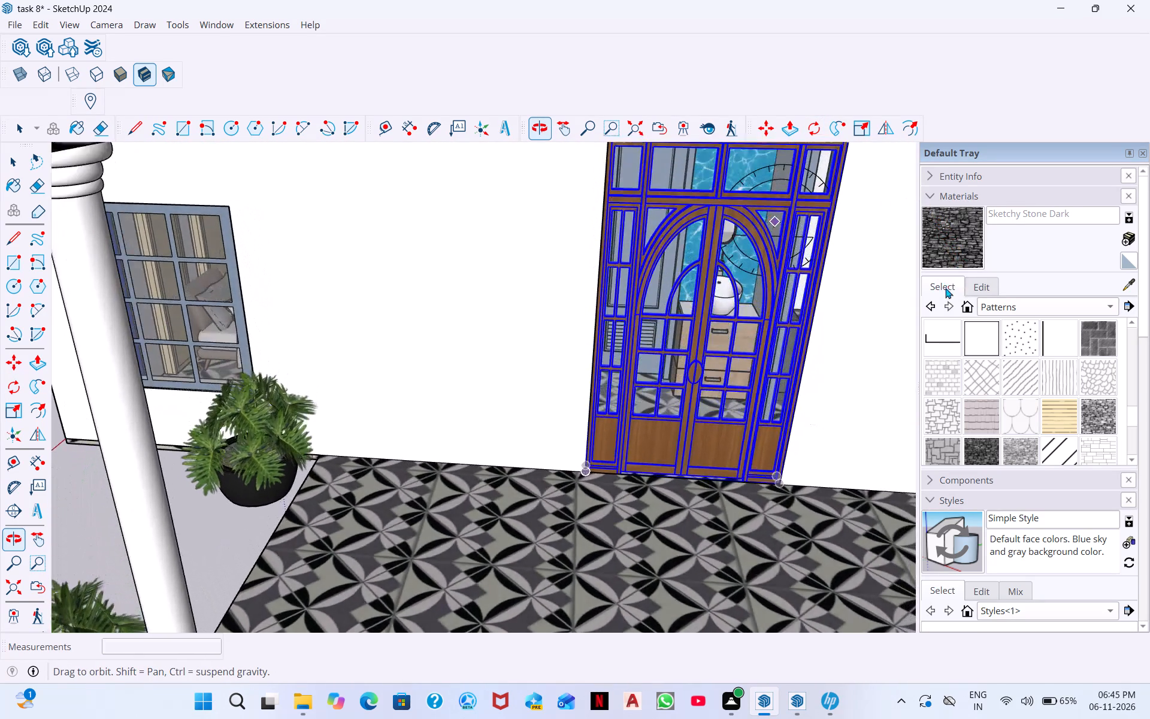
{"action": "middle_click_drag", "start_coordinate": [945, 288], "coordinate": [954, 288]}
{"action": "middle_click_drag", "start_coordinate": [730, 213], "coordinate": [734, 131]}
{"action": "scroll", "coordinate": [699, 336], "scroll_direction": "down", "scroll_amount": 1}
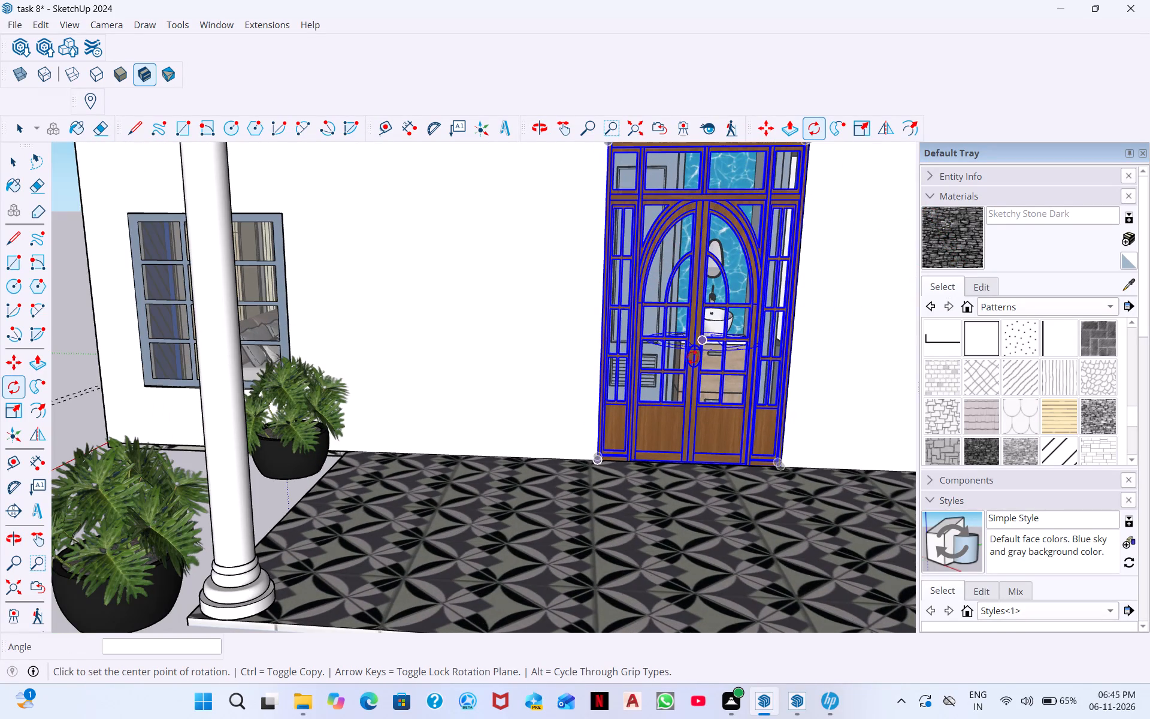
{"action": "key", "text": "space"}
{"action": "middle_click_drag", "start_coordinate": [676, 461], "coordinate": [680, 386]}
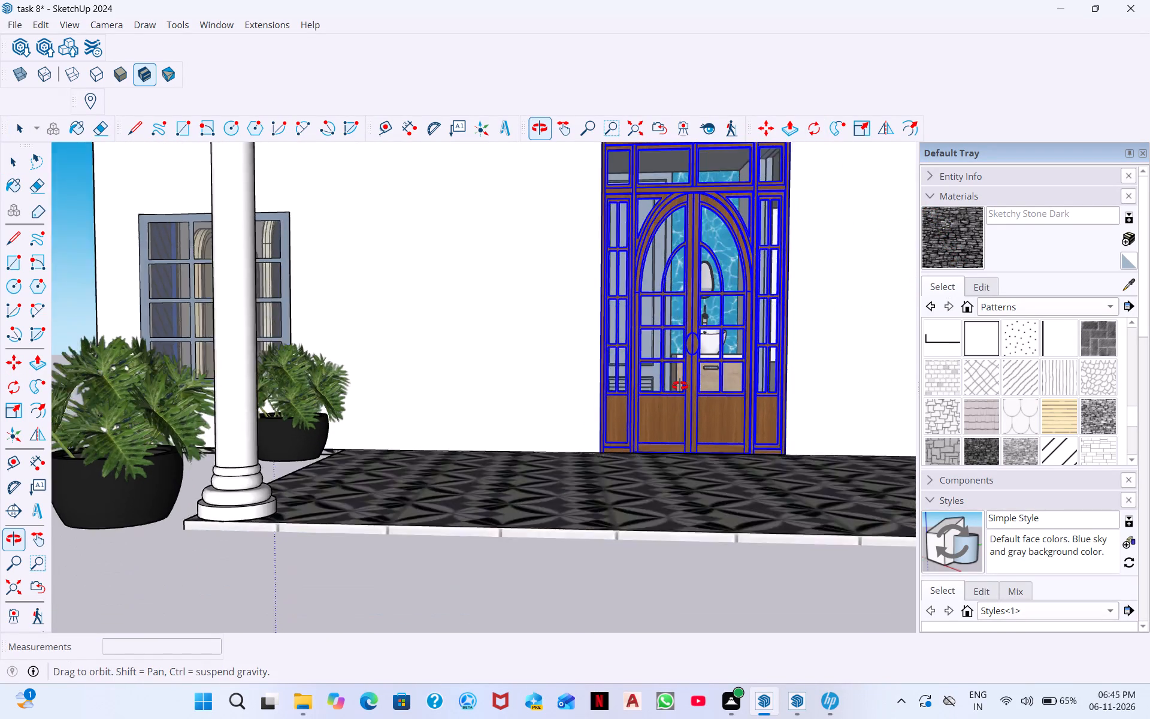
{"action": "middle_click_drag", "start_coordinate": [680, 386], "coordinate": [680, 360]}
{"action": "middle_click_drag", "start_coordinate": [662, 164], "coordinate": [690, 272]}
{"action": "scroll", "coordinate": [702, 211], "scroll_direction": "up", "scroll_amount": 4}
{"action": "middle_click_drag", "start_coordinate": [714, 155], "coordinate": [701, 201]}
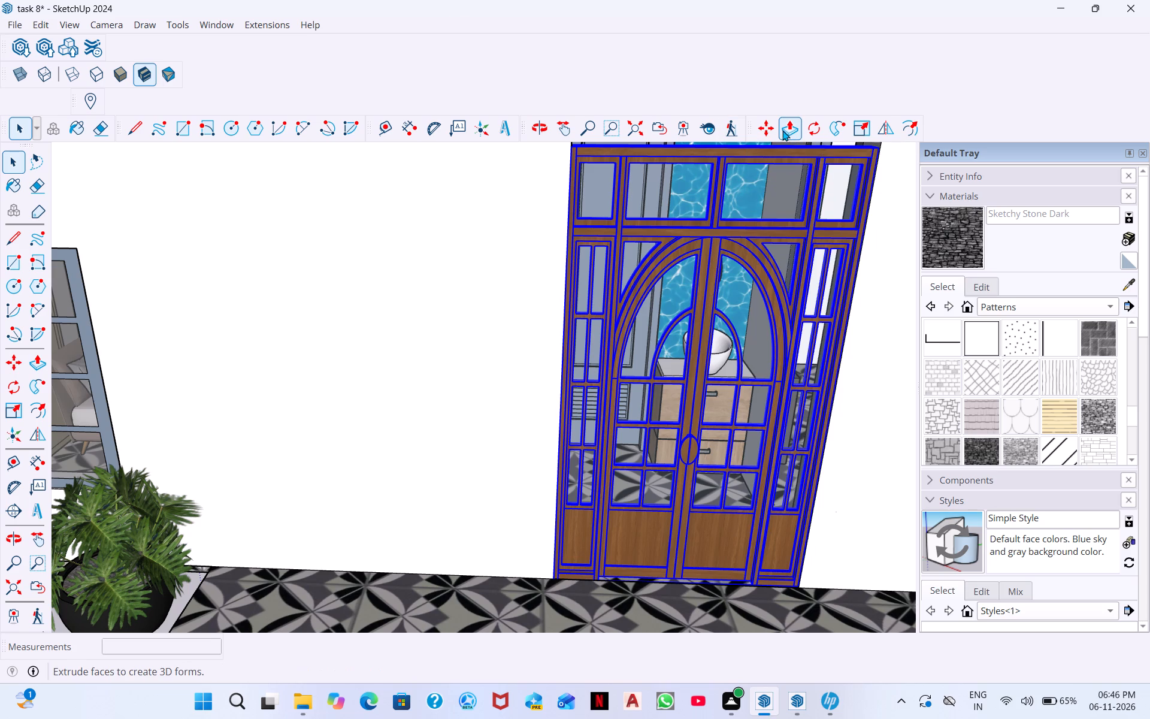
Move the French-style door by its base corner out of the entrance opening, about 24' 4" away to the open ground beside the house.
{"action": "left_click", "coordinate": [768, 128]}
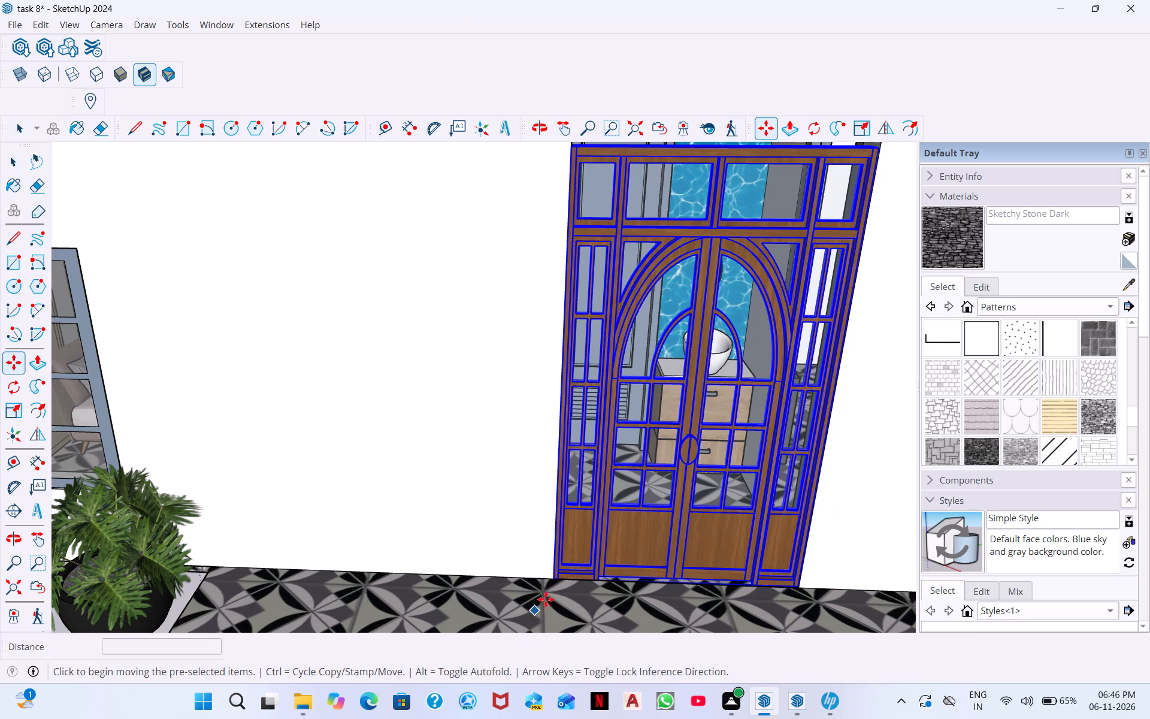
{"action": "left_click", "coordinate": [561, 575]}
{"action": "scroll", "coordinate": [530, 670], "scroll_direction": "down", "scroll_amount": 13}
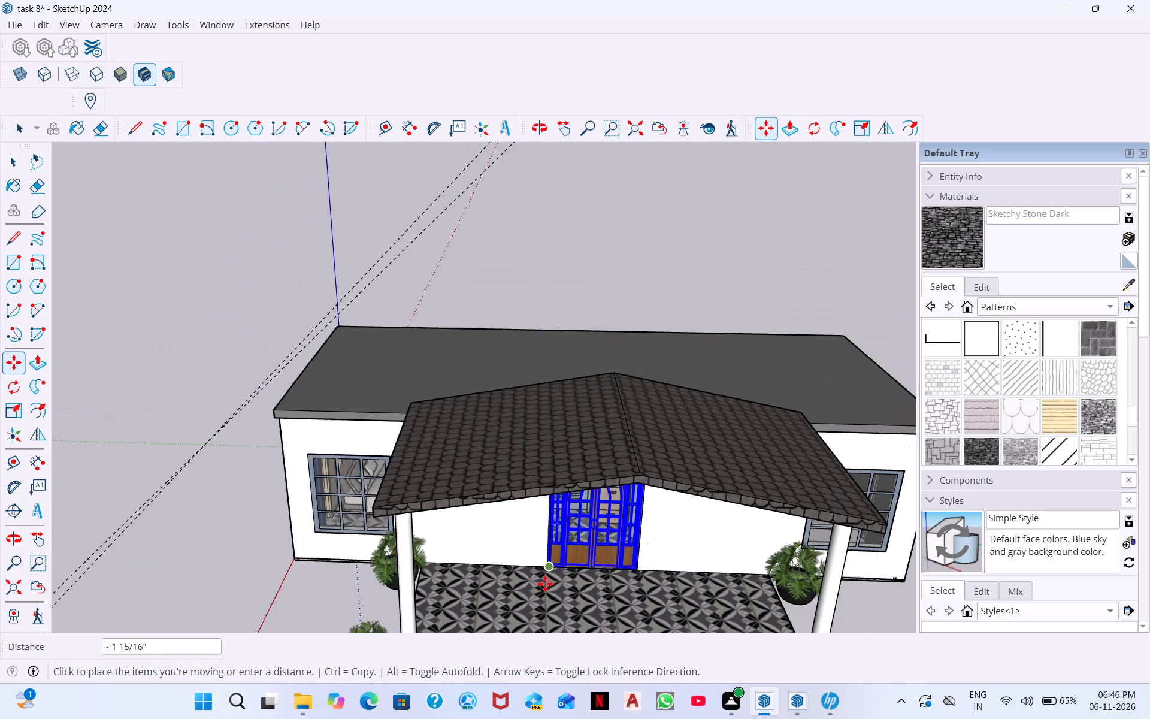
{"action": "scroll", "coordinate": [545, 584], "scroll_direction": "down", "scroll_amount": 4}
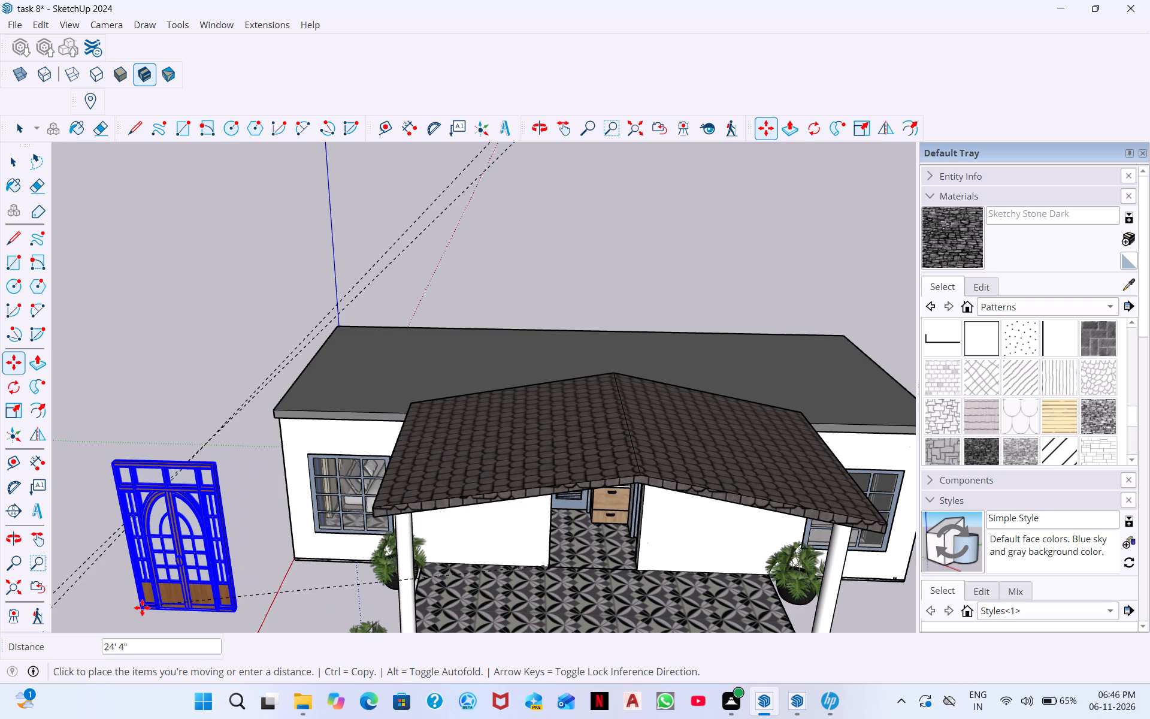
{"action": "left_click", "coordinate": [141, 609]}
Measure the entrance opening's height from its top corner down to the porch floor with a temporary linear dimension.
{"action": "middle_click_drag", "start_coordinate": [576, 529], "coordinate": [556, 395]}
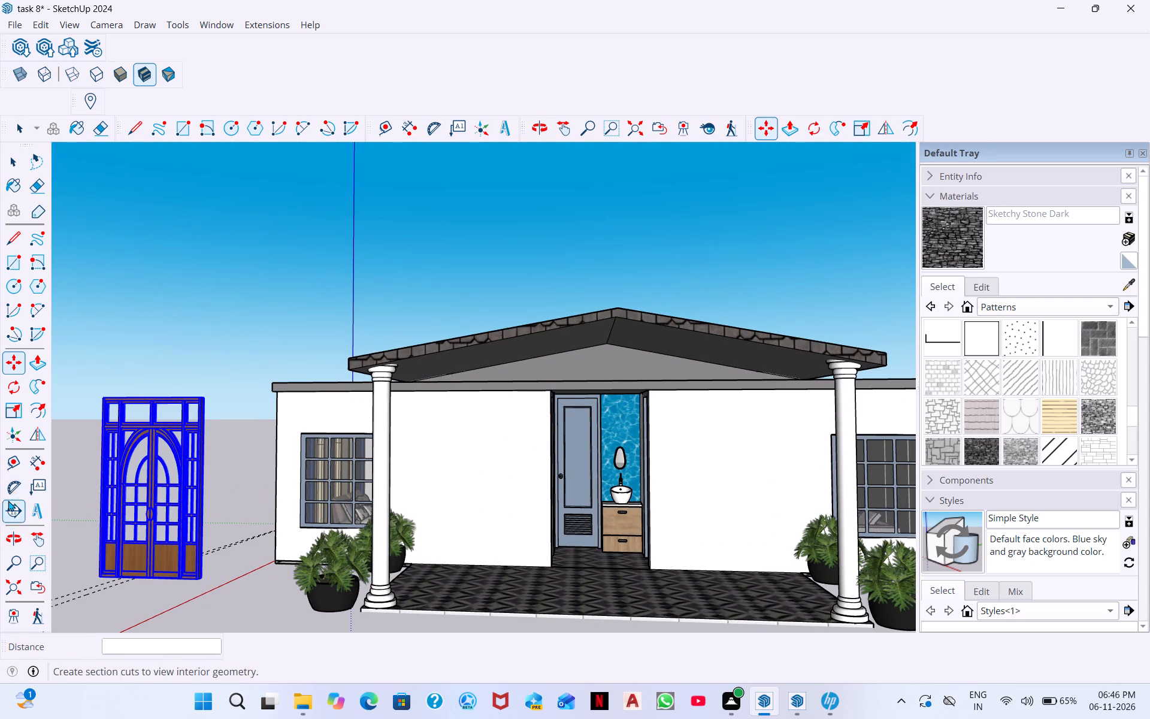
{"action": "left_click", "coordinate": [32, 461]}
{"action": "scroll", "coordinate": [516, 386], "scroll_direction": "up", "scroll_amount": 5}
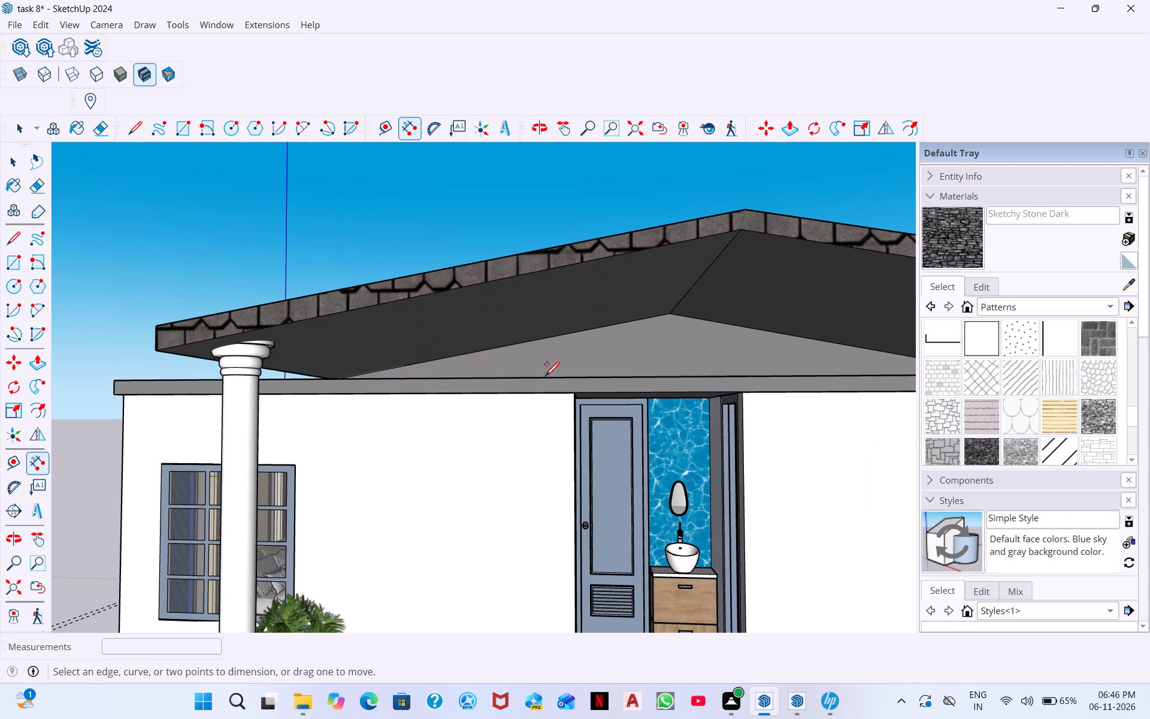
{"action": "left_click", "coordinate": [572, 393]}
{"action": "scroll", "coordinate": [579, 557], "scroll_direction": "down", "scroll_amount": 1}
{"action": "middle_click_drag", "start_coordinate": [579, 556], "coordinate": [579, 549]}
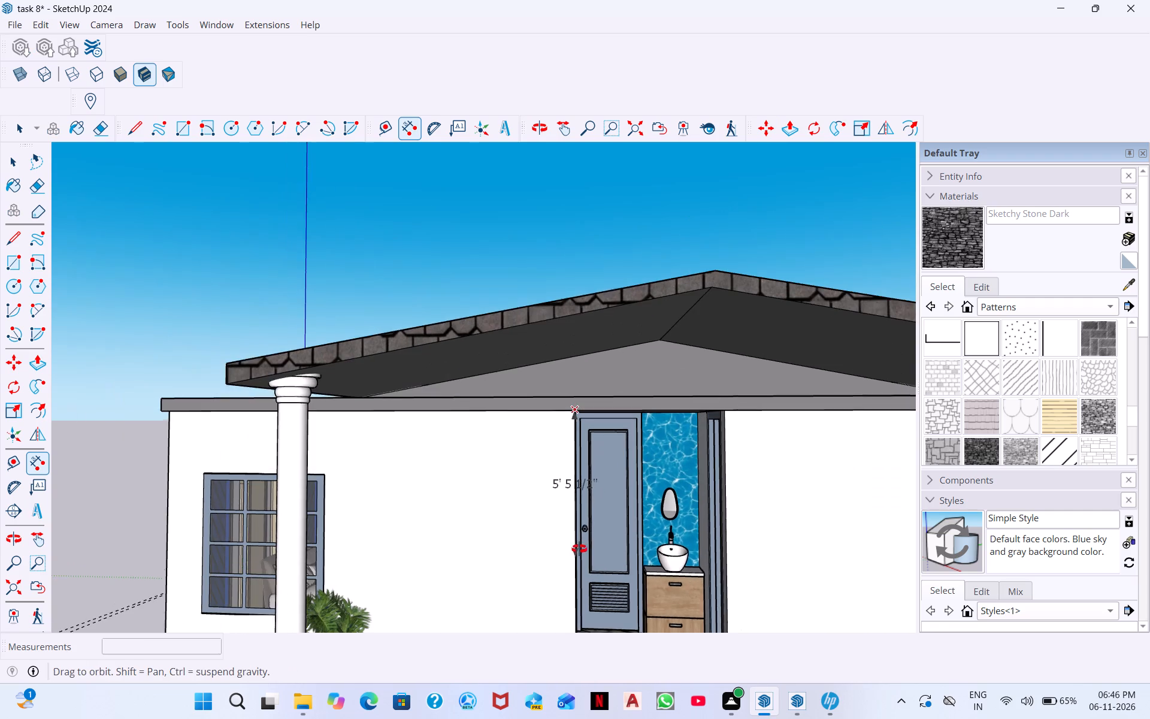
{"action": "middle_click_drag", "start_coordinate": [579, 549], "coordinate": [589, 515]}
{"action": "scroll", "coordinate": [589, 515], "scroll_direction": "down", "scroll_amount": 7}
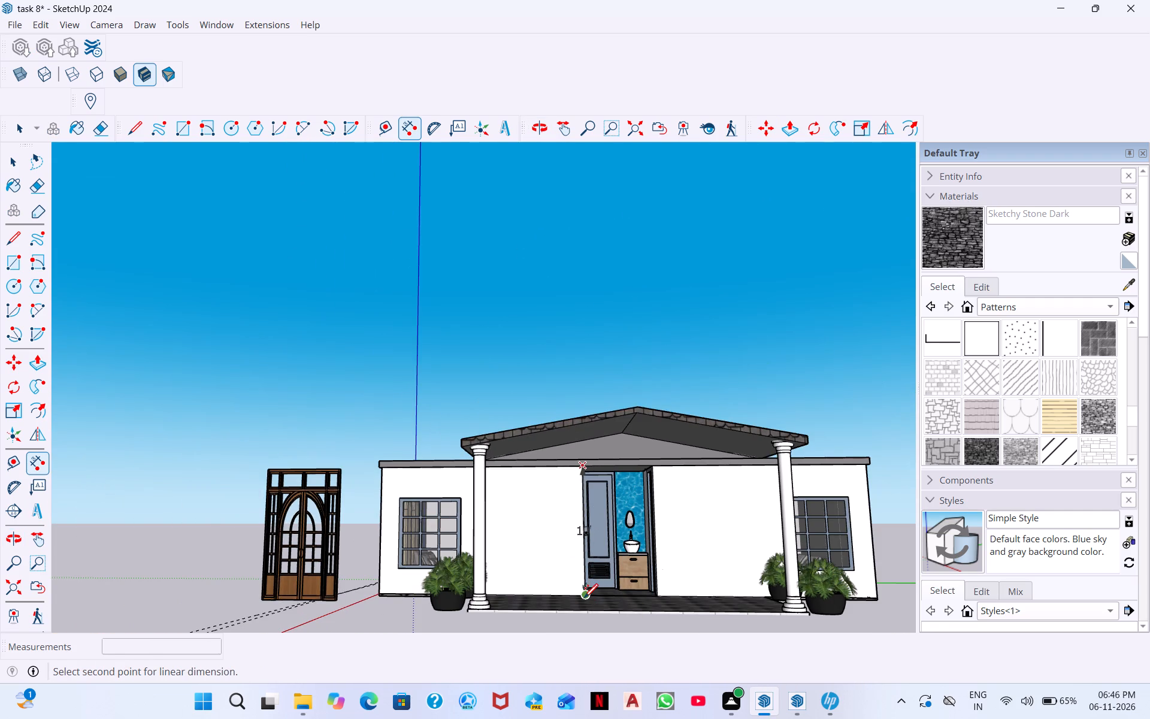
{"action": "scroll", "coordinate": [585, 597], "scroll_direction": "up", "scroll_amount": 5}
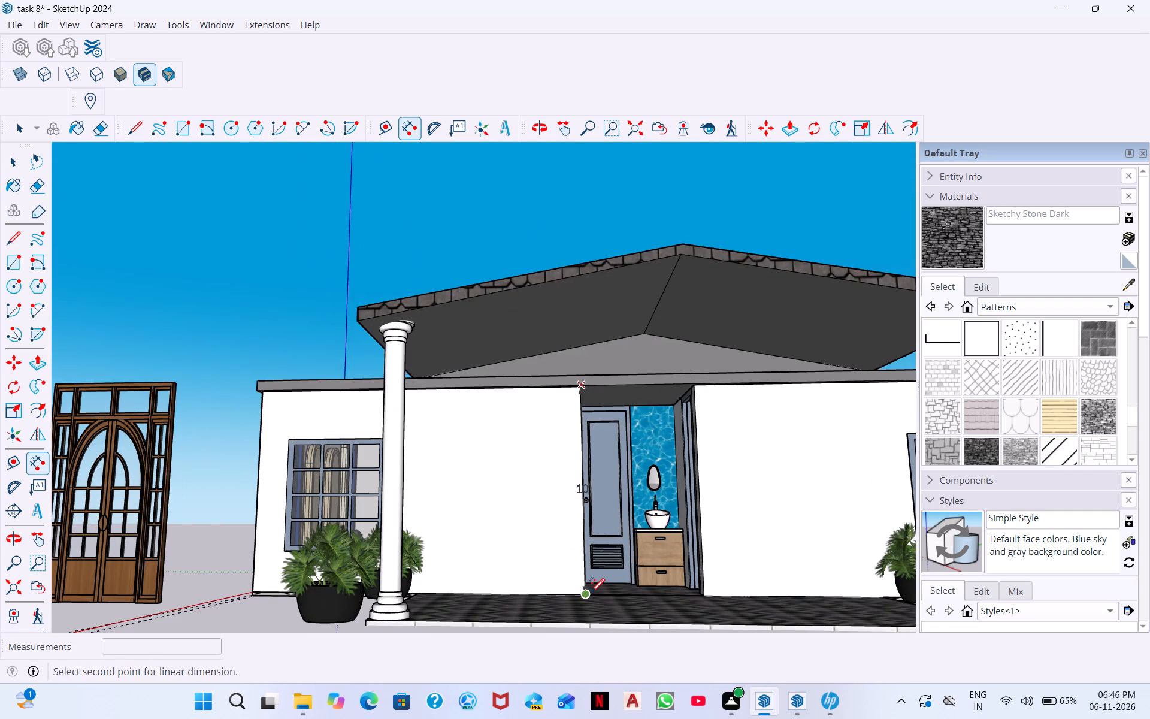
{"action": "left_click", "coordinate": [586, 591]}
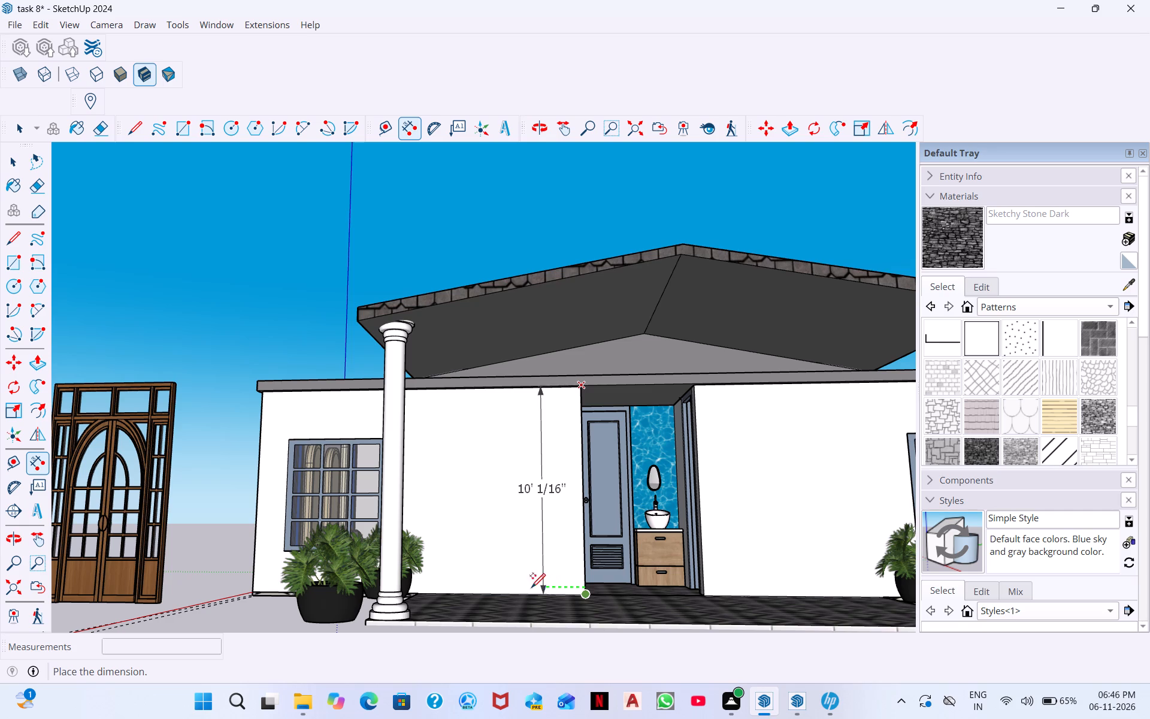
{"action": "scroll", "coordinate": [587, 597], "scroll_direction": "up", "scroll_amount": 12}
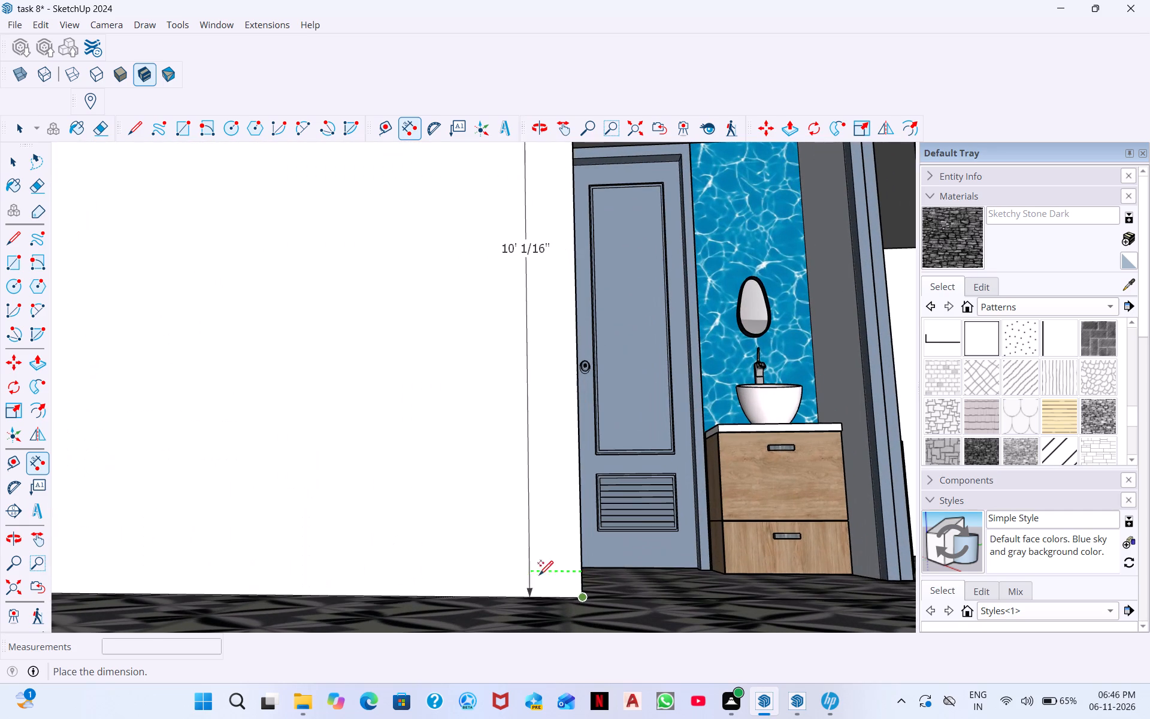
{"action": "key", "text": "ctrl+z"}
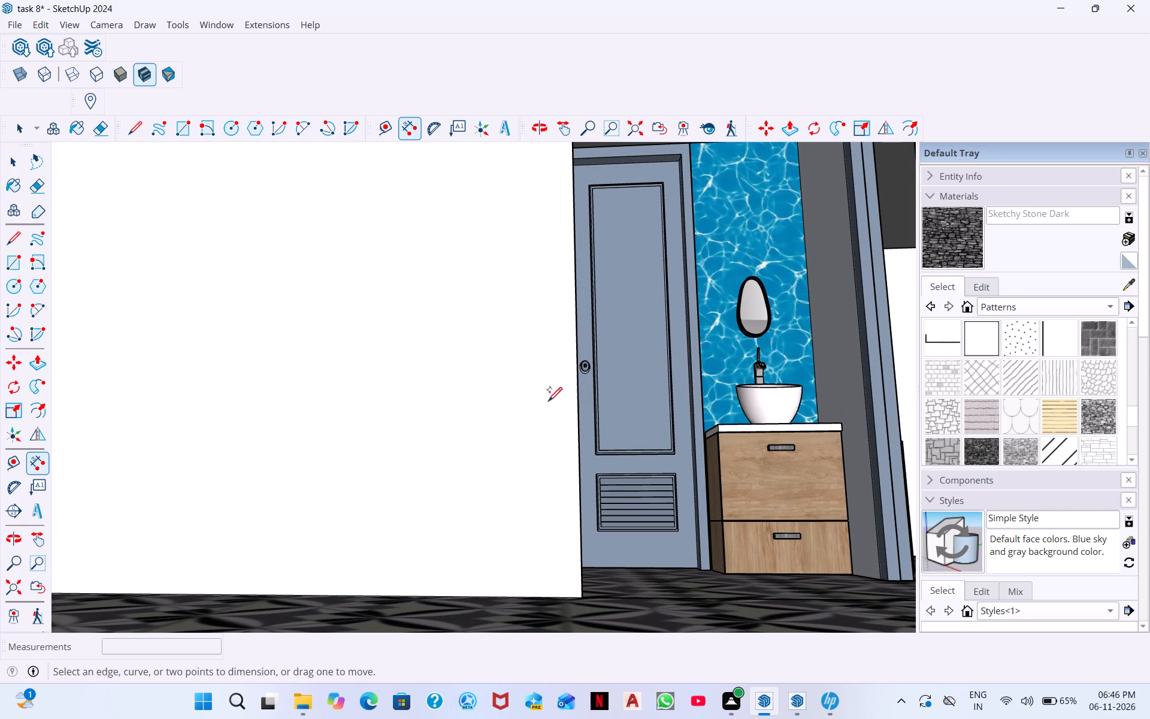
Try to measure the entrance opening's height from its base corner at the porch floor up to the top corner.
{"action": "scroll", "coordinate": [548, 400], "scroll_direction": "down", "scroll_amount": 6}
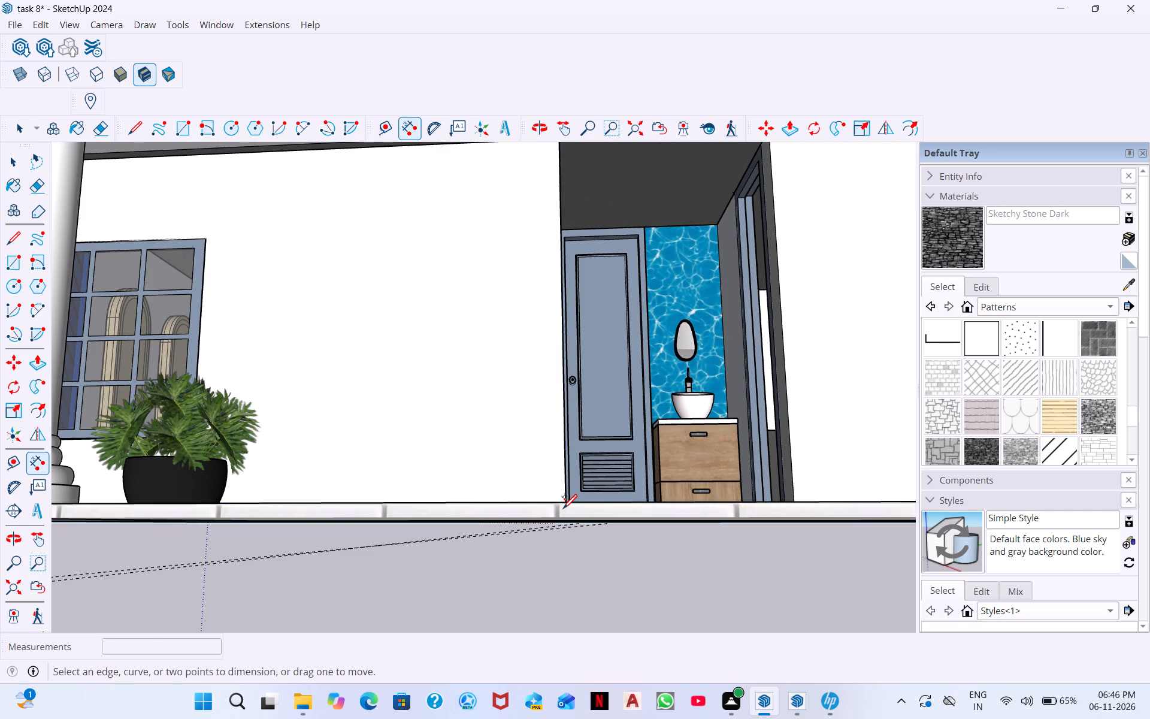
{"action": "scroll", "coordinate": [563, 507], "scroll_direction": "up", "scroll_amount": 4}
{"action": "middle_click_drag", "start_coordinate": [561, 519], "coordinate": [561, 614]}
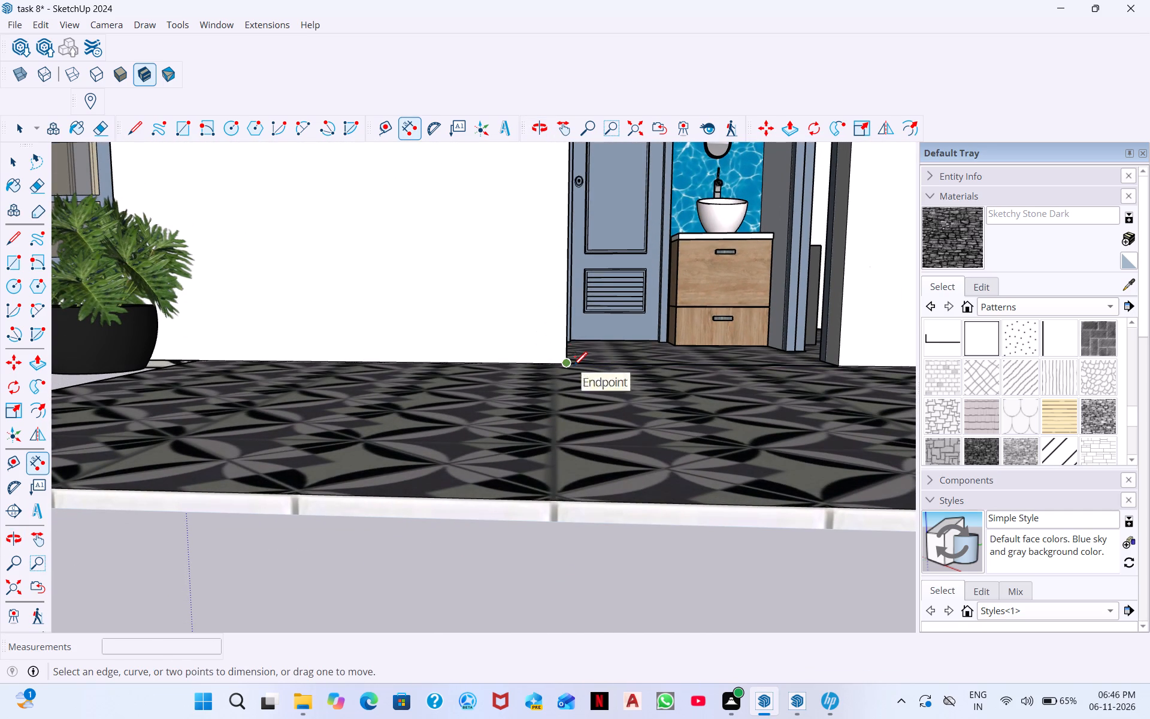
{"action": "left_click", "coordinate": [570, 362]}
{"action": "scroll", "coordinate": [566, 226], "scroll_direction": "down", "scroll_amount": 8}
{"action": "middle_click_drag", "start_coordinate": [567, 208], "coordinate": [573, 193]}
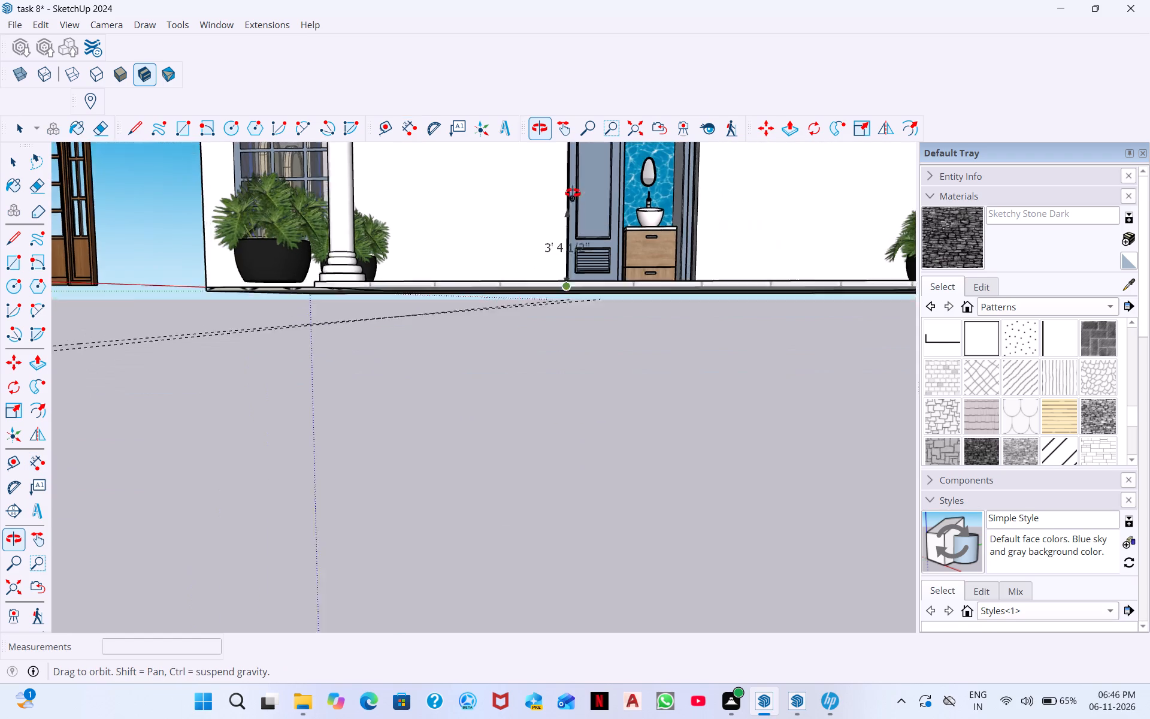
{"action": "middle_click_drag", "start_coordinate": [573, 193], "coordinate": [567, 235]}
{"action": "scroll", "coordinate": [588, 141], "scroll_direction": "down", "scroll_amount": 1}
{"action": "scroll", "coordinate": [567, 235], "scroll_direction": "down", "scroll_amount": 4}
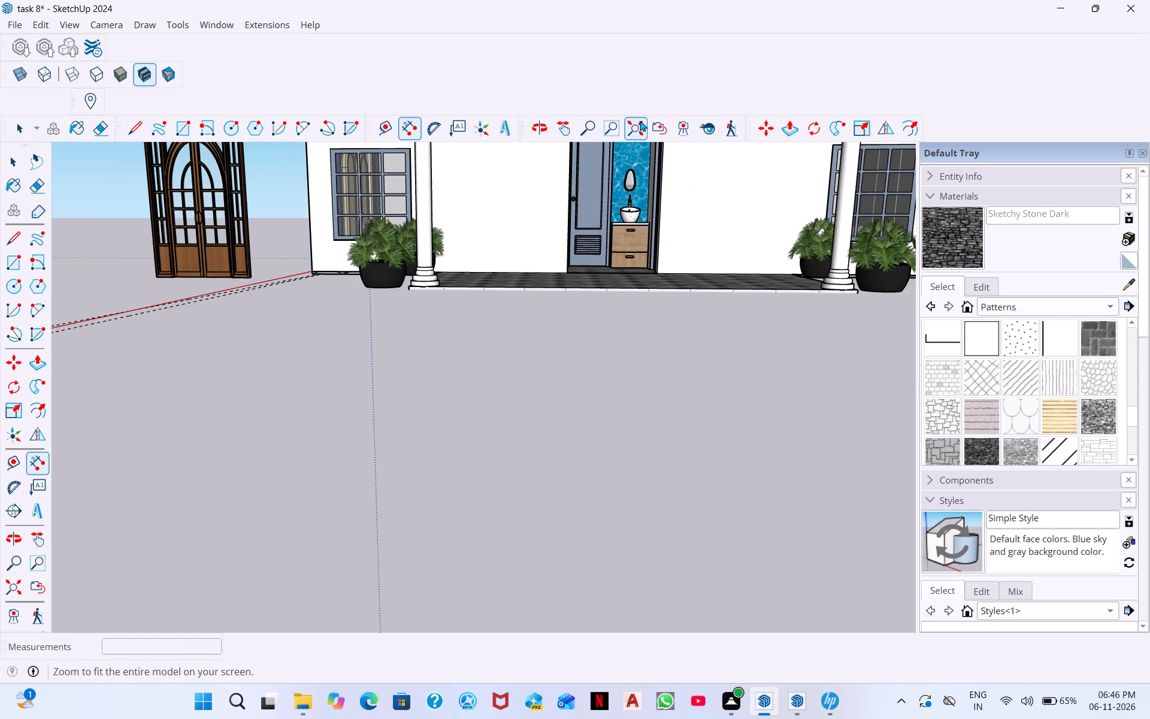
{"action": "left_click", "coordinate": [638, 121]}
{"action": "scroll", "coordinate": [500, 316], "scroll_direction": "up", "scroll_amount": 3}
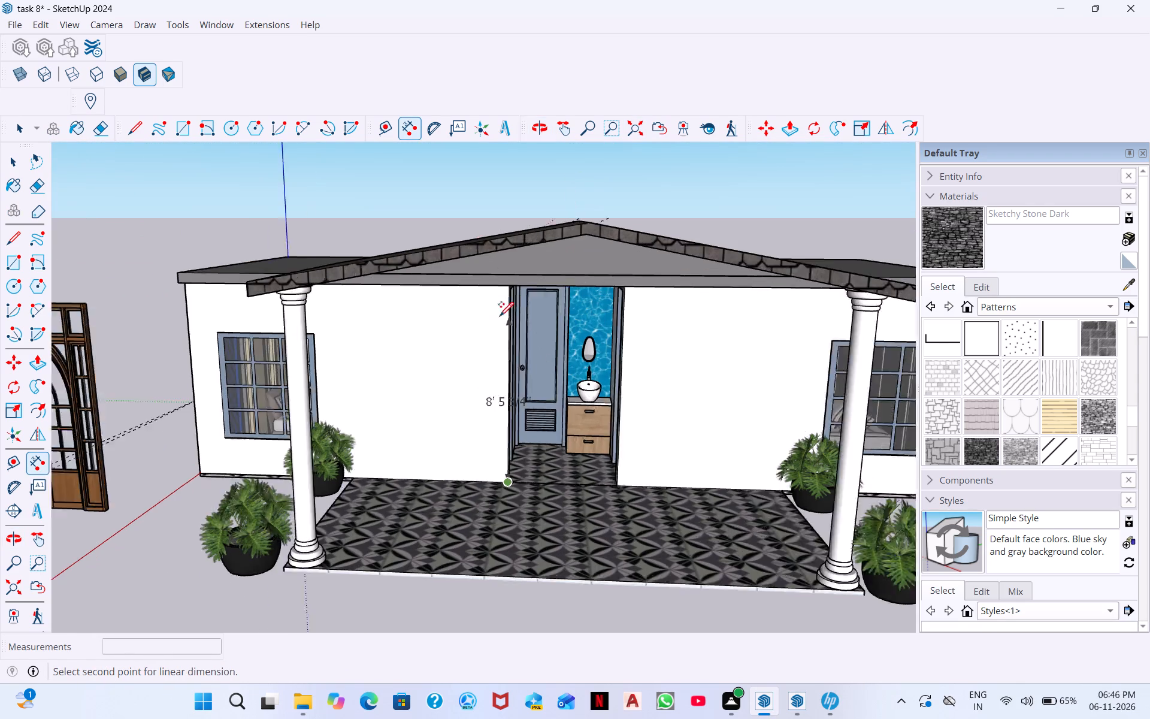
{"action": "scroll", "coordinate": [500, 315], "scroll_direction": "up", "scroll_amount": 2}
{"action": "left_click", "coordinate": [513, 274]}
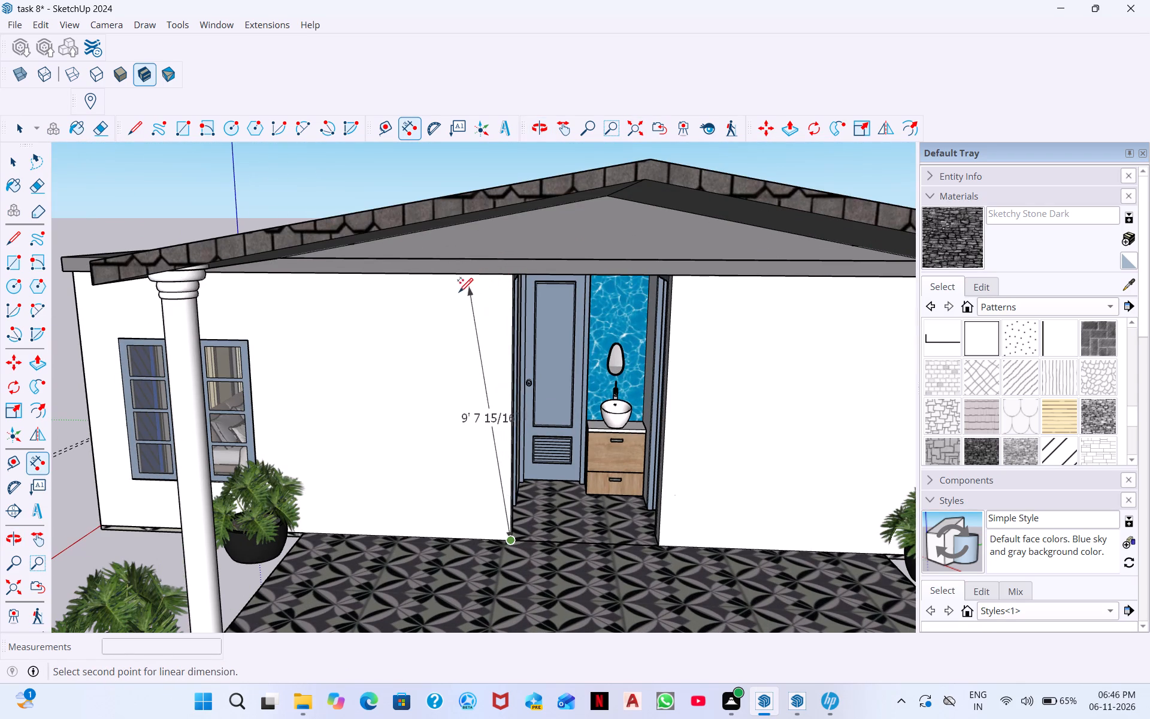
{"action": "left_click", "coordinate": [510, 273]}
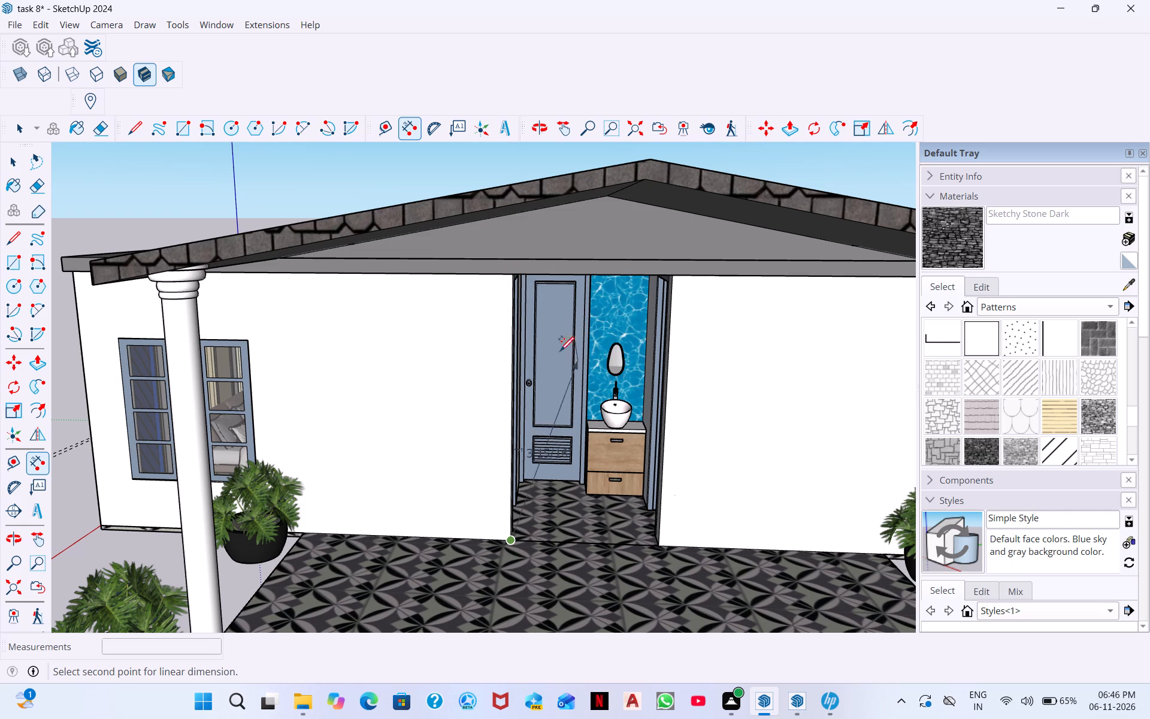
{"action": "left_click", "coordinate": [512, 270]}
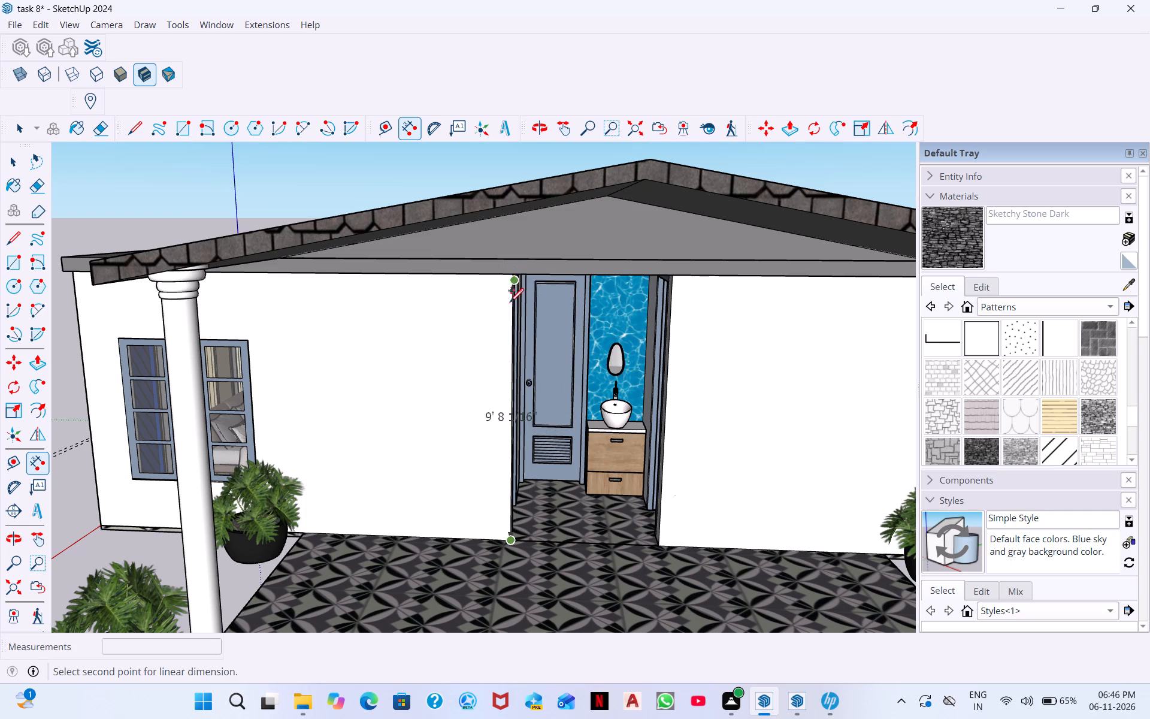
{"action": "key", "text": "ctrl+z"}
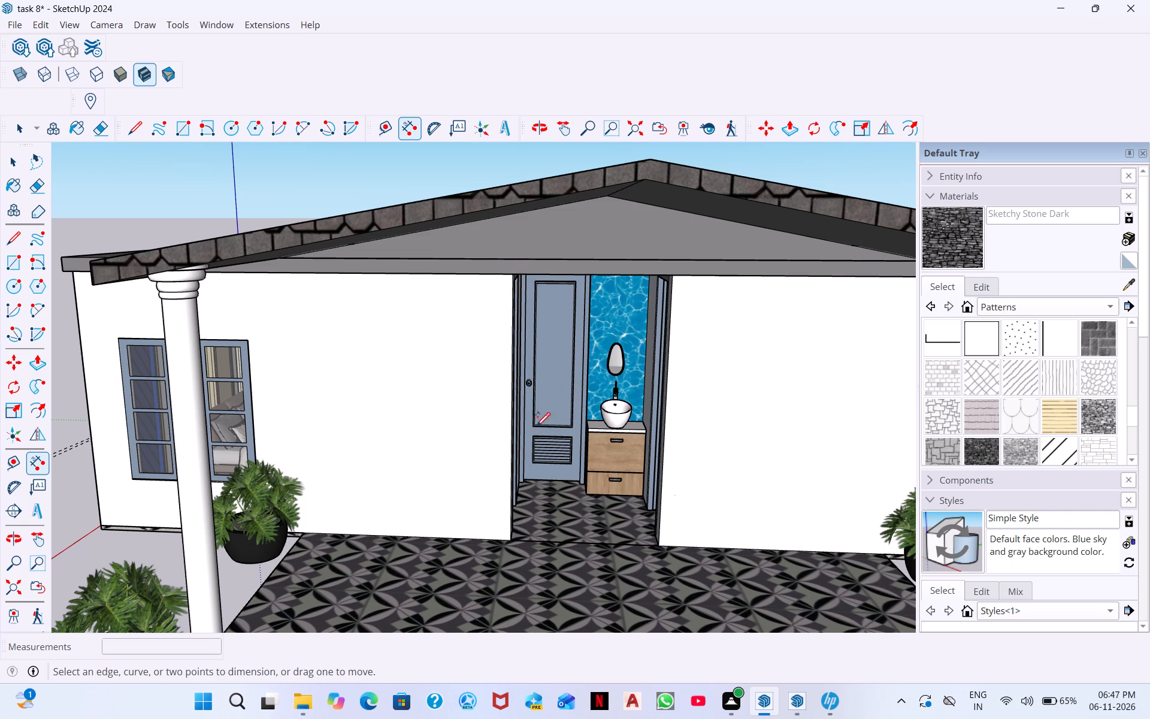
Measure the entrance opening's height again between its top corner and base corner, without keeping the dimension.
{"action": "left_click", "coordinate": [511, 274]}
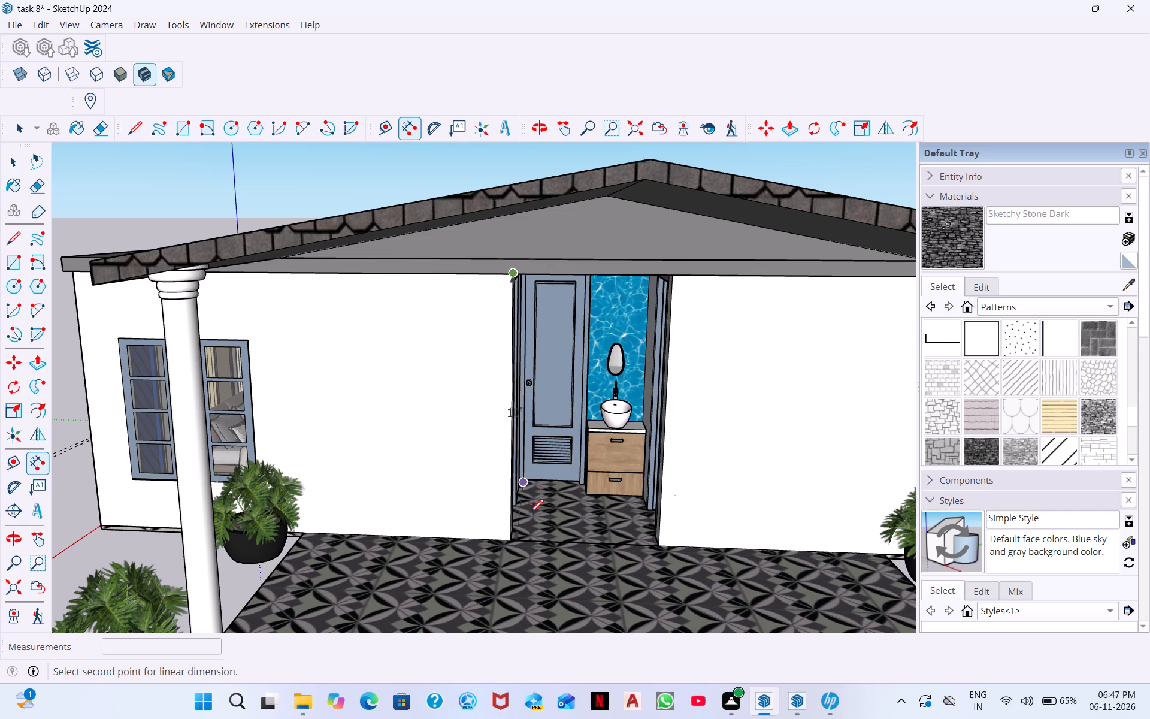
{"action": "left_click", "coordinate": [509, 542]}
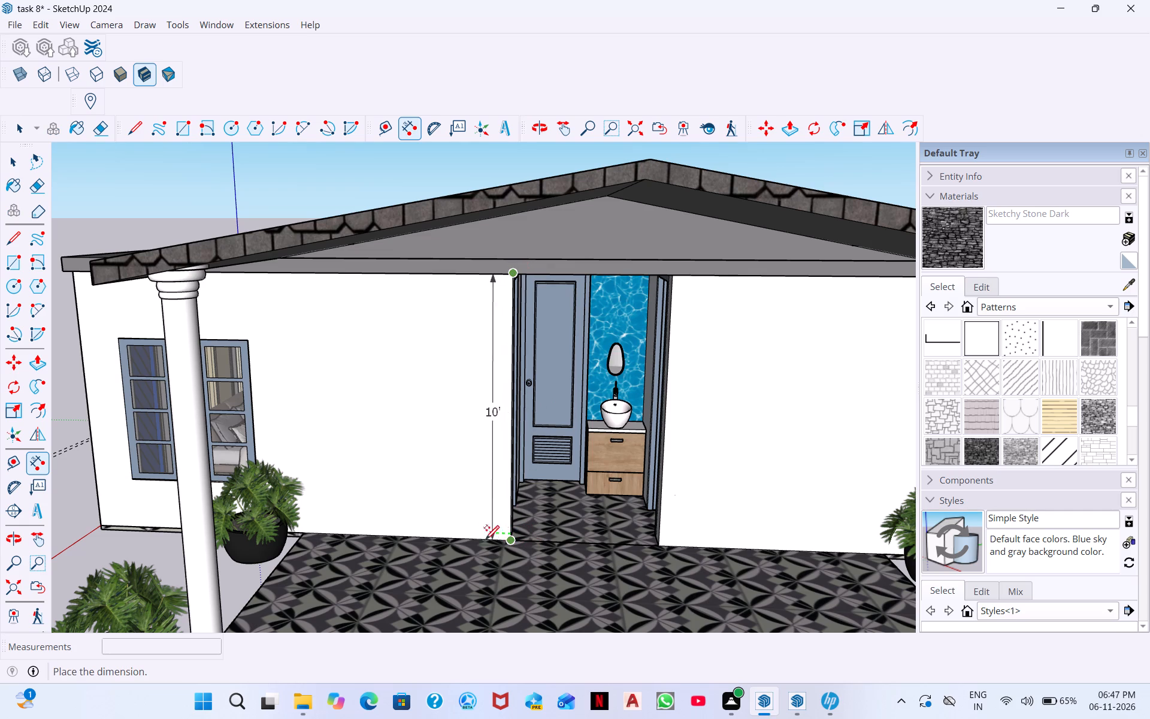
{"action": "scroll", "coordinate": [482, 536], "scroll_direction": "up", "scroll_amount": 5}
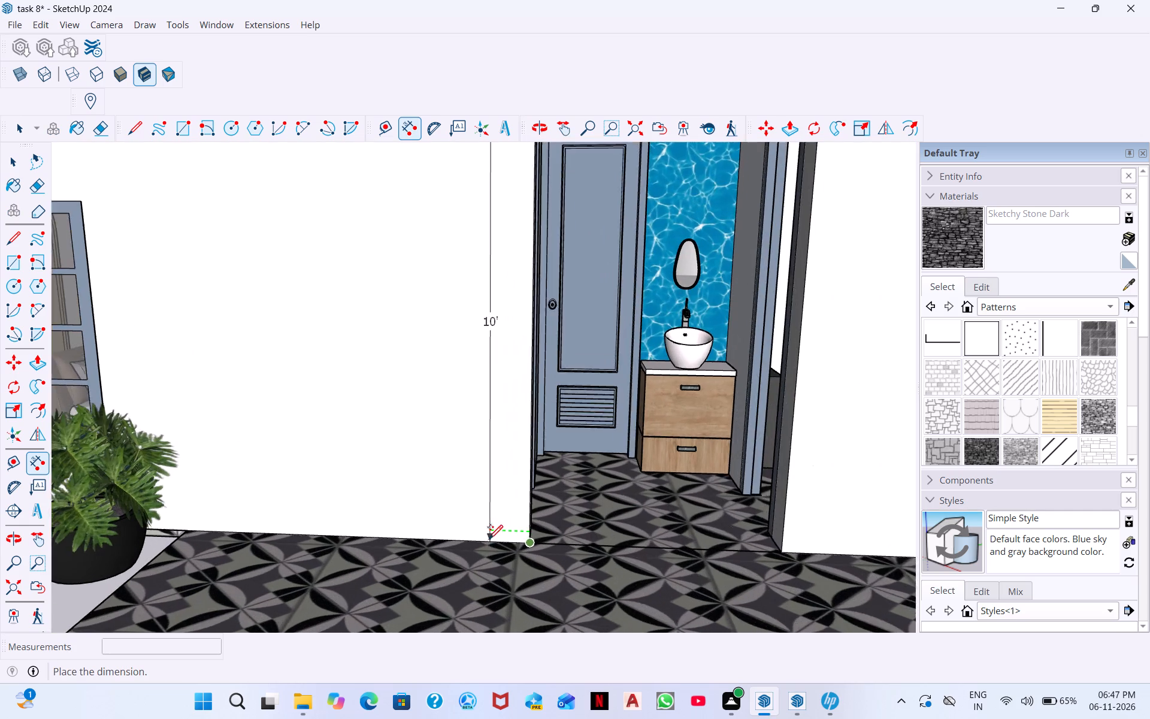
{"action": "scroll", "coordinate": [489, 538], "scroll_direction": "up", "scroll_amount": 2}
{"action": "middle_click_drag", "start_coordinate": [540, 546], "coordinate": [365, 512]}
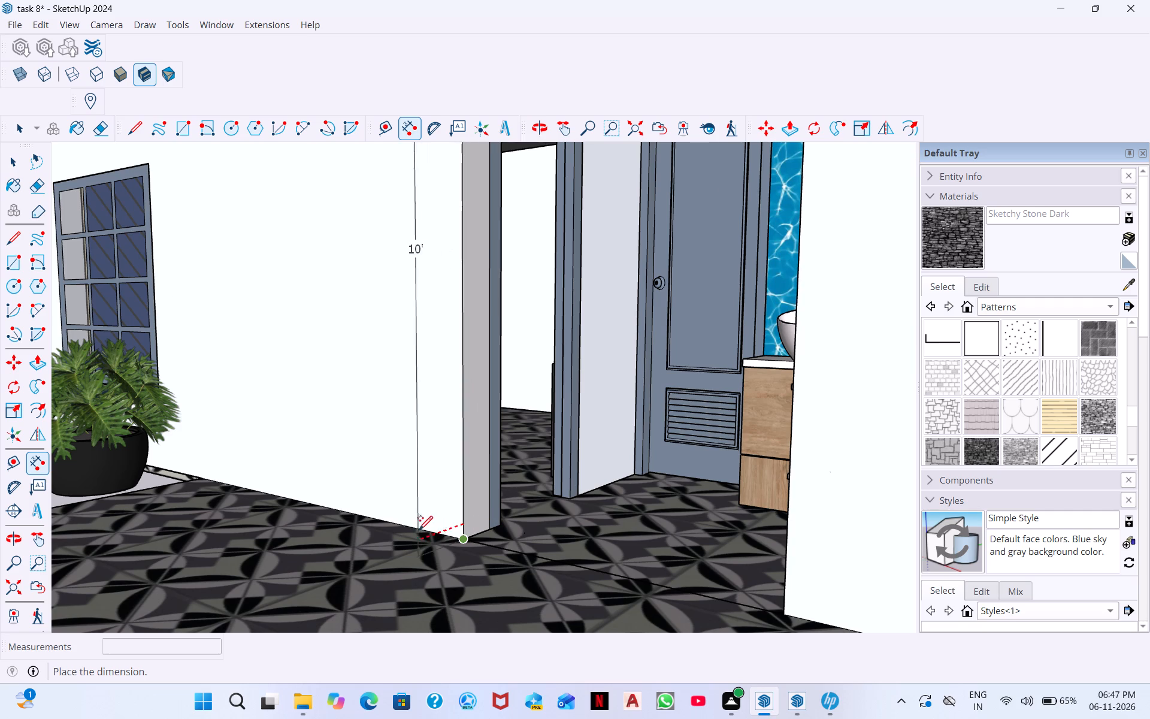
{"action": "scroll", "coordinate": [419, 529], "scroll_direction": "down", "scroll_amount": 6}
{"action": "key", "text": "Escape"}
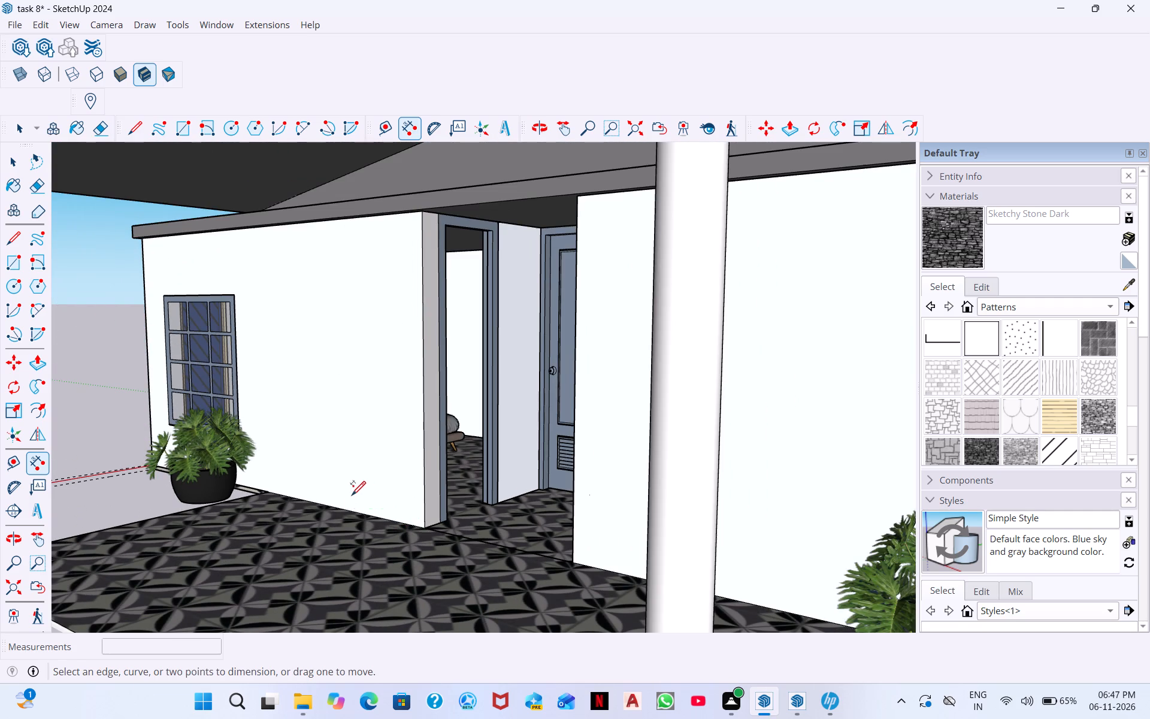
Measure the French-style door's height along its outer frame edge from base corner to top corner, without keeping the dimension.
{"action": "scroll", "coordinate": [352, 494], "scroll_direction": "down", "scroll_amount": 7}
{"action": "middle_click_drag", "start_coordinate": [95, 428], "coordinate": [190, 419]}
{"action": "scroll", "coordinate": [156, 446], "scroll_direction": "down", "scroll_amount": 7}
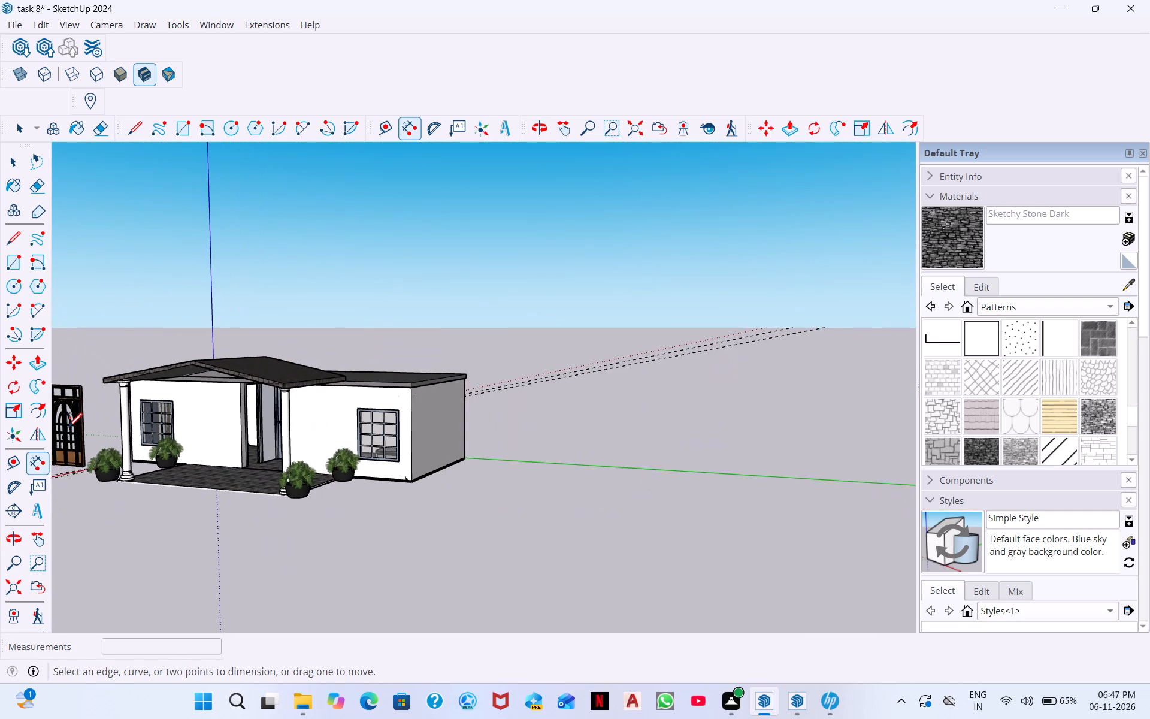
{"action": "middle_click_drag", "start_coordinate": [68, 426], "coordinate": [51, 433]}
{"action": "scroll", "coordinate": [80, 426], "scroll_direction": "down", "scroll_amount": 3}
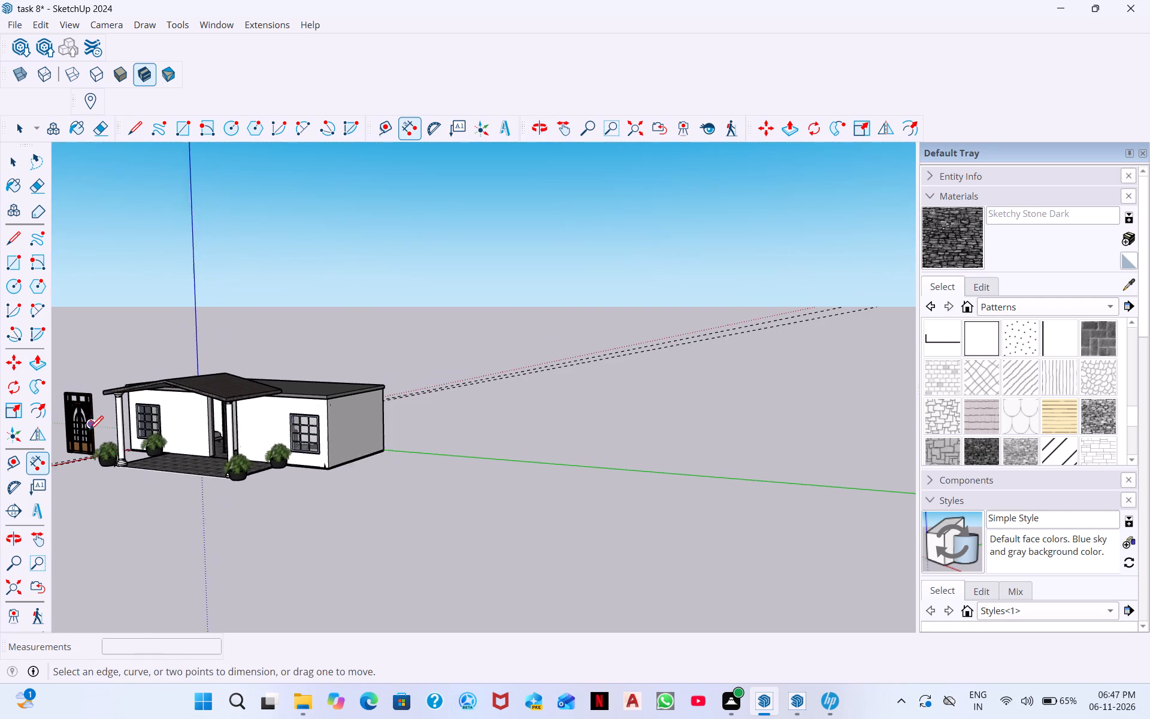
{"action": "scroll", "coordinate": [89, 429], "scroll_direction": "down", "scroll_amount": 2}
{"action": "left_click", "coordinate": [634, 132]}
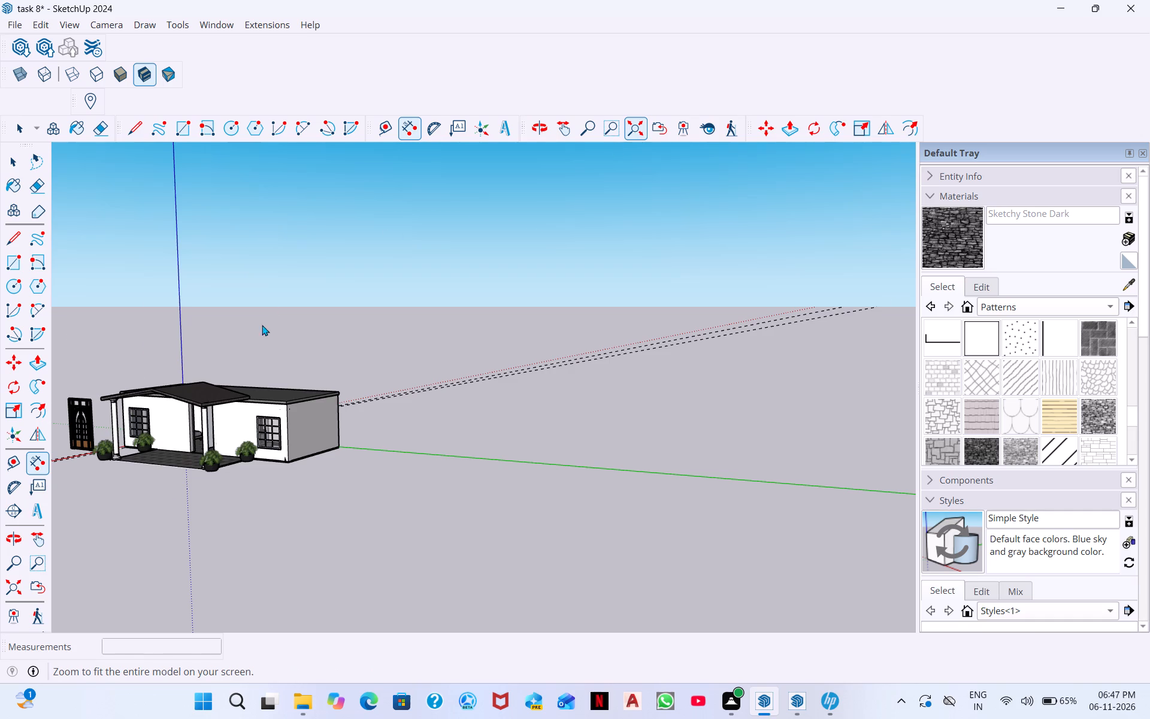
{"action": "scroll", "coordinate": [89, 443], "scroll_direction": "up", "scroll_amount": 1}
{"action": "middle_click_drag", "start_coordinate": [89, 443], "coordinate": [66, 449]}
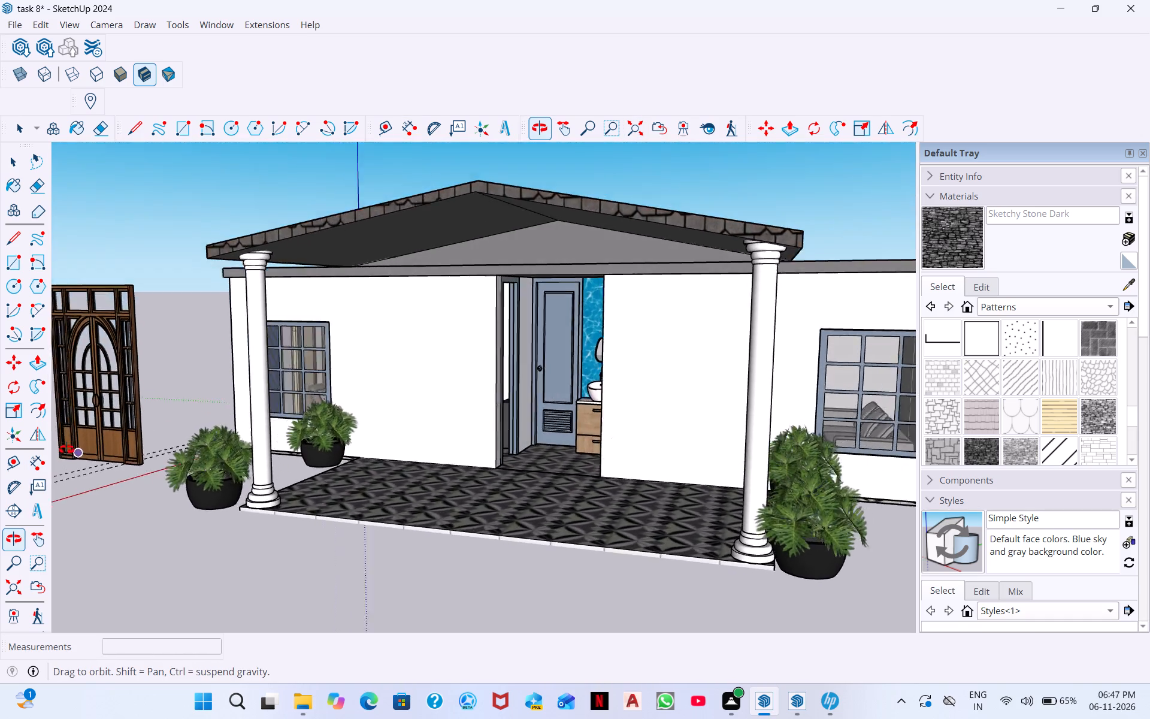
{"action": "middle_click_drag", "start_coordinate": [66, 449], "coordinate": [42, 417]}
{"action": "scroll", "coordinate": [83, 434], "scroll_direction": "up", "scroll_amount": 2}
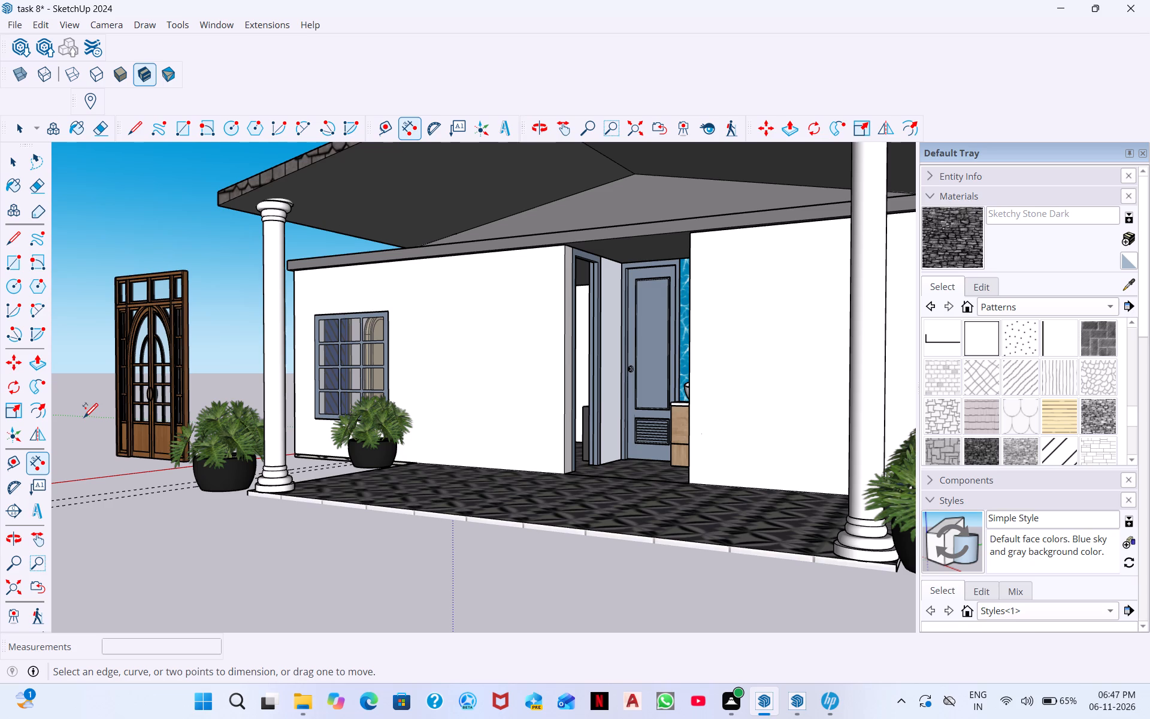
{"action": "middle_click_drag", "start_coordinate": [137, 458], "coordinate": [204, 473]}
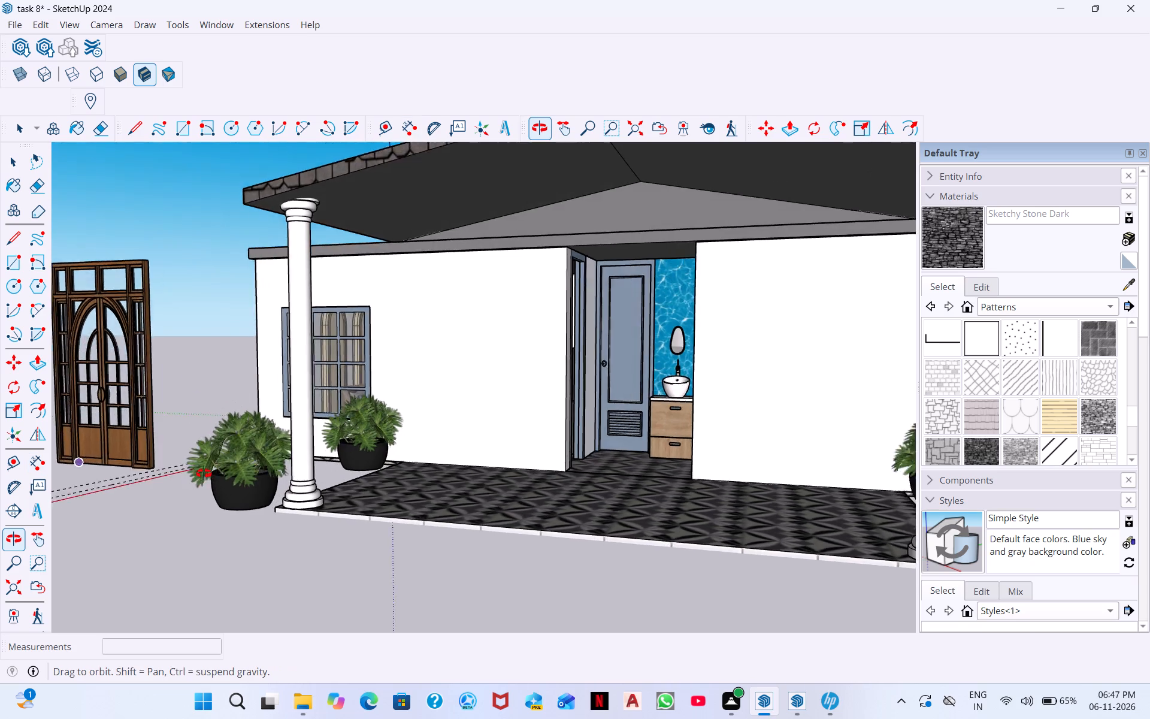
{"action": "middle_click_drag", "start_coordinate": [204, 473], "coordinate": [109, 448]}
{"action": "scroll", "coordinate": [111, 449], "scroll_direction": "up", "scroll_amount": 9}
{"action": "middle_click_drag", "start_coordinate": [147, 466], "coordinate": [210, 445]}
{"action": "scroll", "coordinate": [210, 445], "scroll_direction": "down", "scroll_amount": 7}
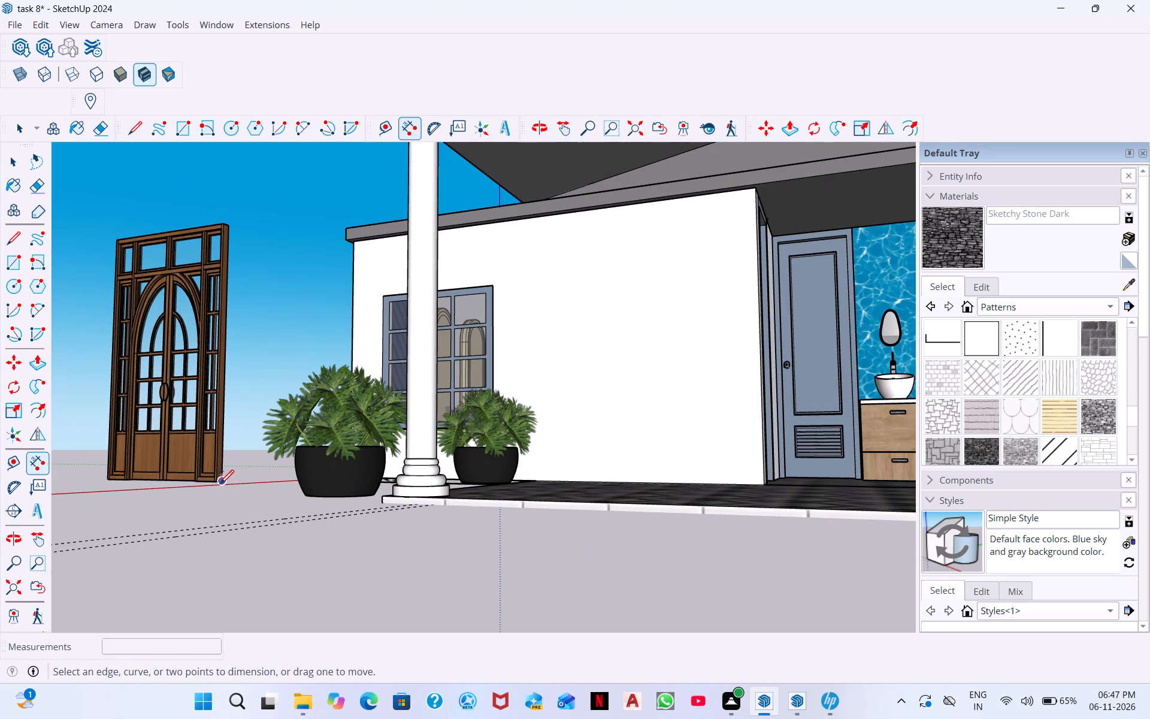
{"action": "left_click", "coordinate": [220, 483]}
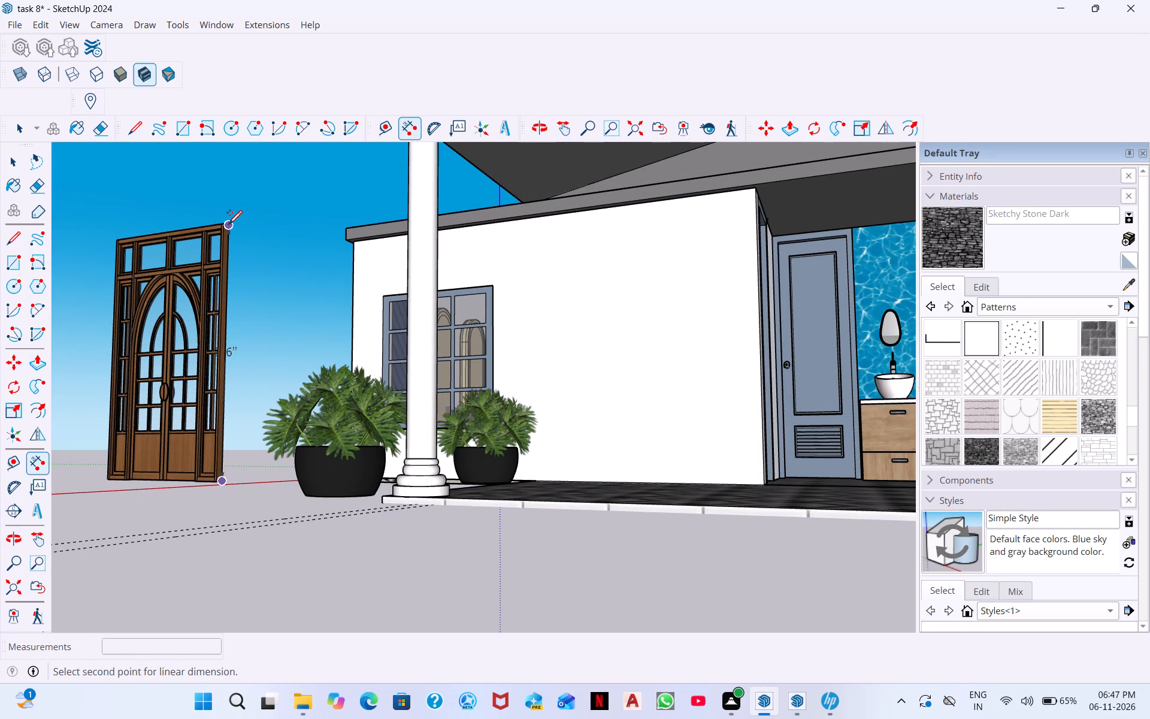
{"action": "left_click", "coordinate": [228, 223]}
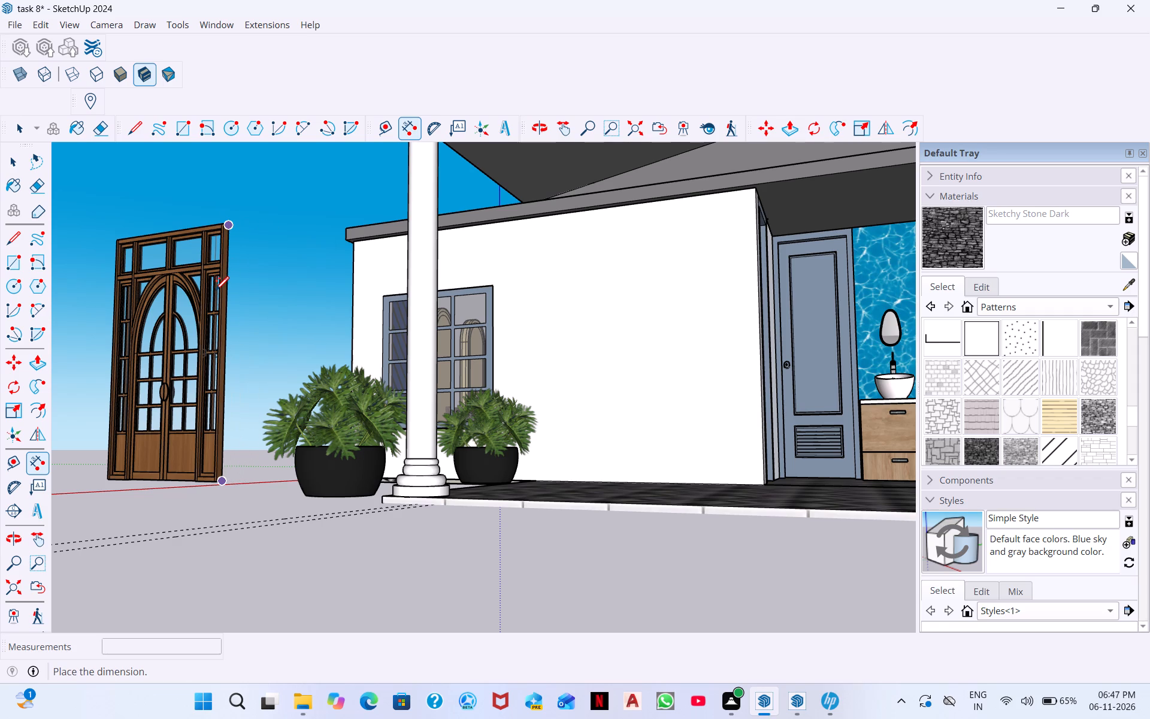
{"action": "key", "text": "Escape"}
{"action": "left_click", "coordinate": [162, 406]}
{"action": "key", "text": "Escape"}
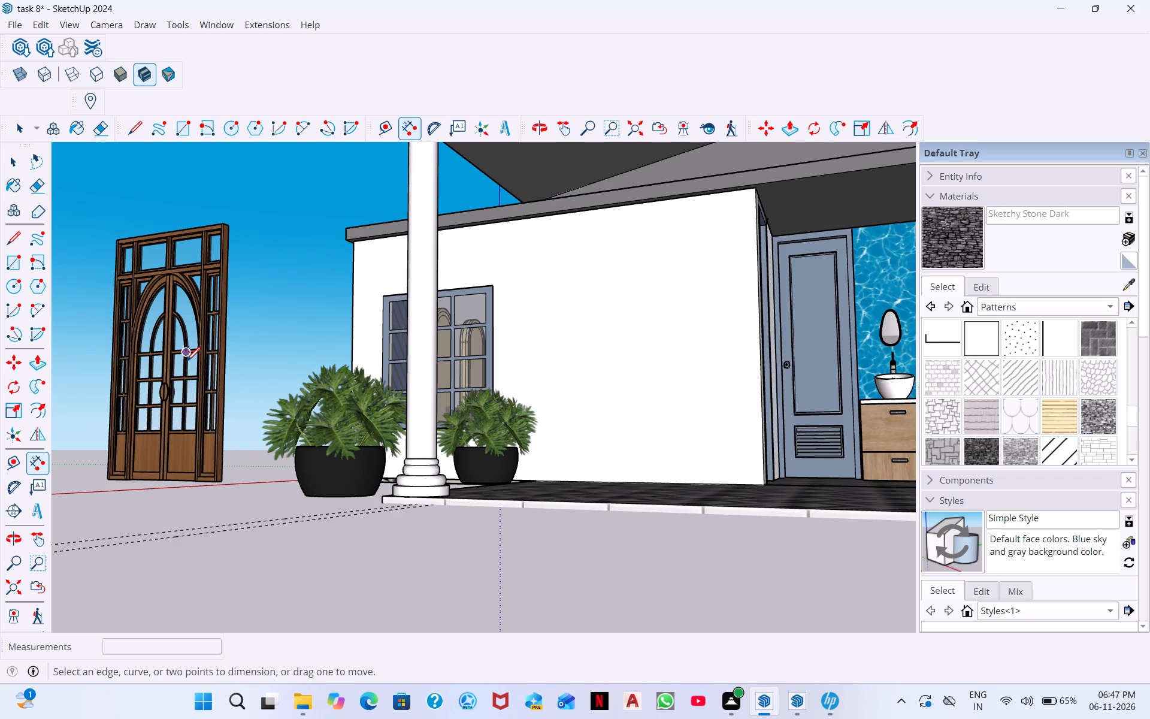
Scale the French-style door vertically from its top so that its height is 10'.
{"action": "key", "text": "space"}
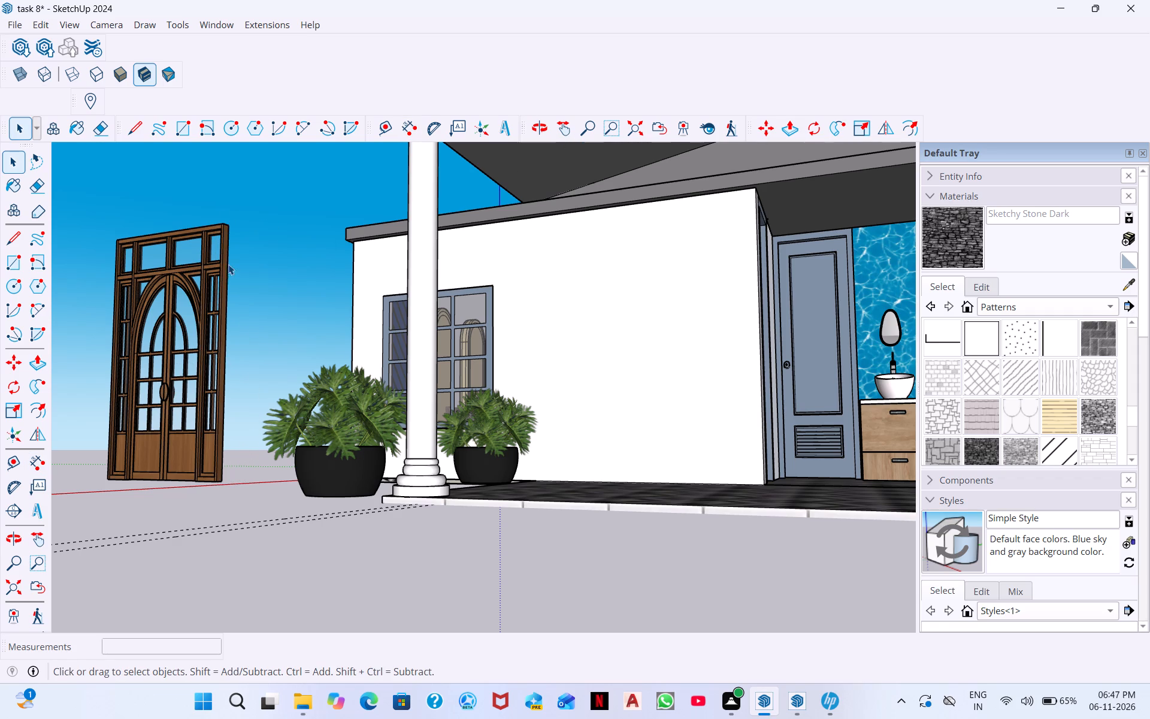
{"action": "left_click", "coordinate": [180, 297]}
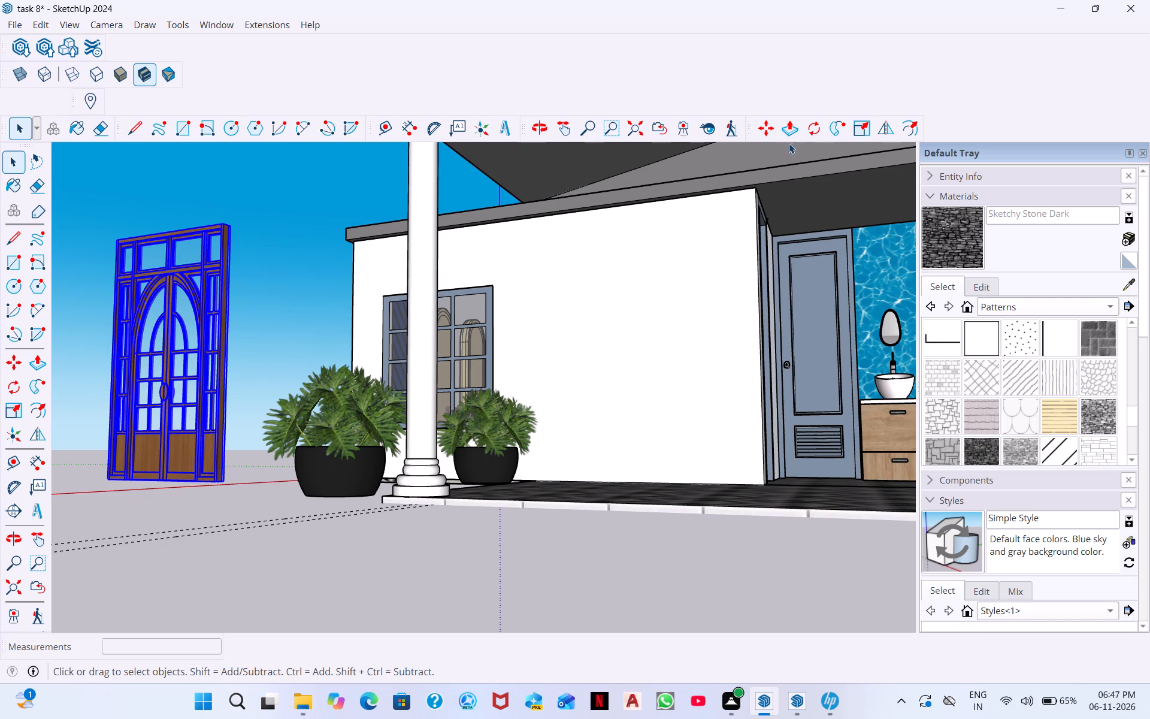
{"action": "left_click", "coordinate": [864, 131]}
{"action": "middle_click_drag", "start_coordinate": [108, 333], "coordinate": [107, 373]}
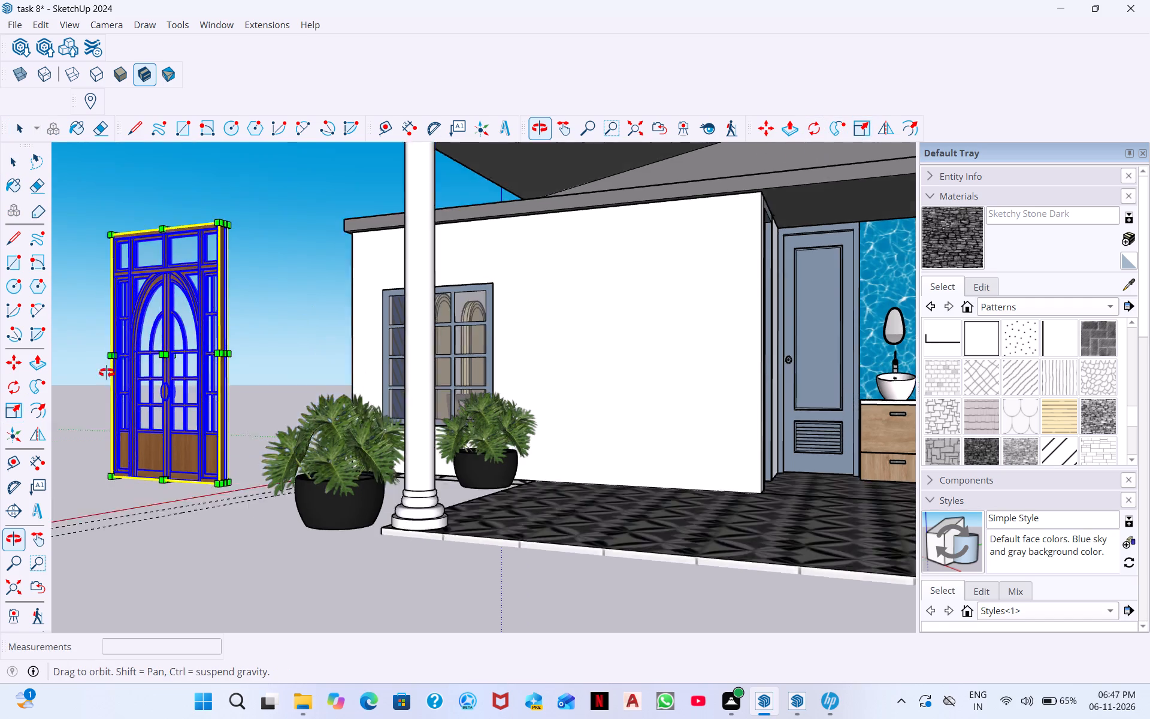
{"action": "middle_click_drag", "start_coordinate": [107, 373], "coordinate": [127, 563]}
{"action": "scroll", "coordinate": [122, 246], "scroll_direction": "up", "scroll_amount": 15}
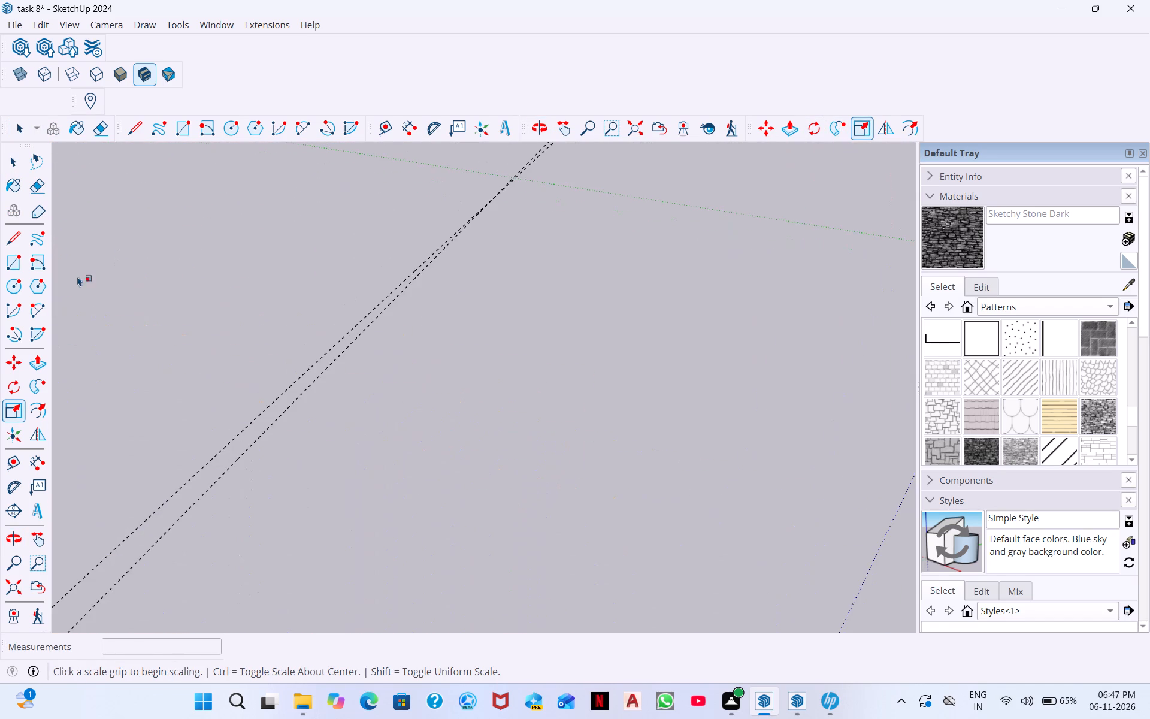
{"action": "scroll", "coordinate": [58, 318], "scroll_direction": "down", "scroll_amount": 8}
{"action": "left_click", "coordinate": [77, 334]}
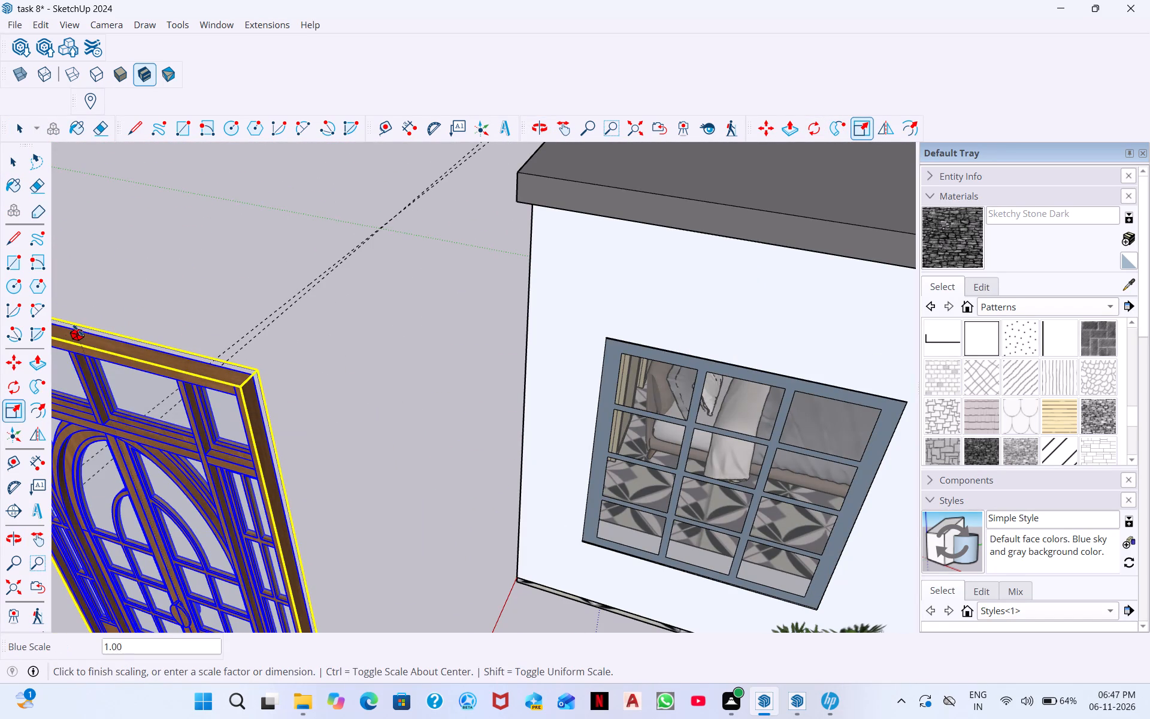
{"action": "type", "text": "10'"}
{"action": "key", "text": "Return"}
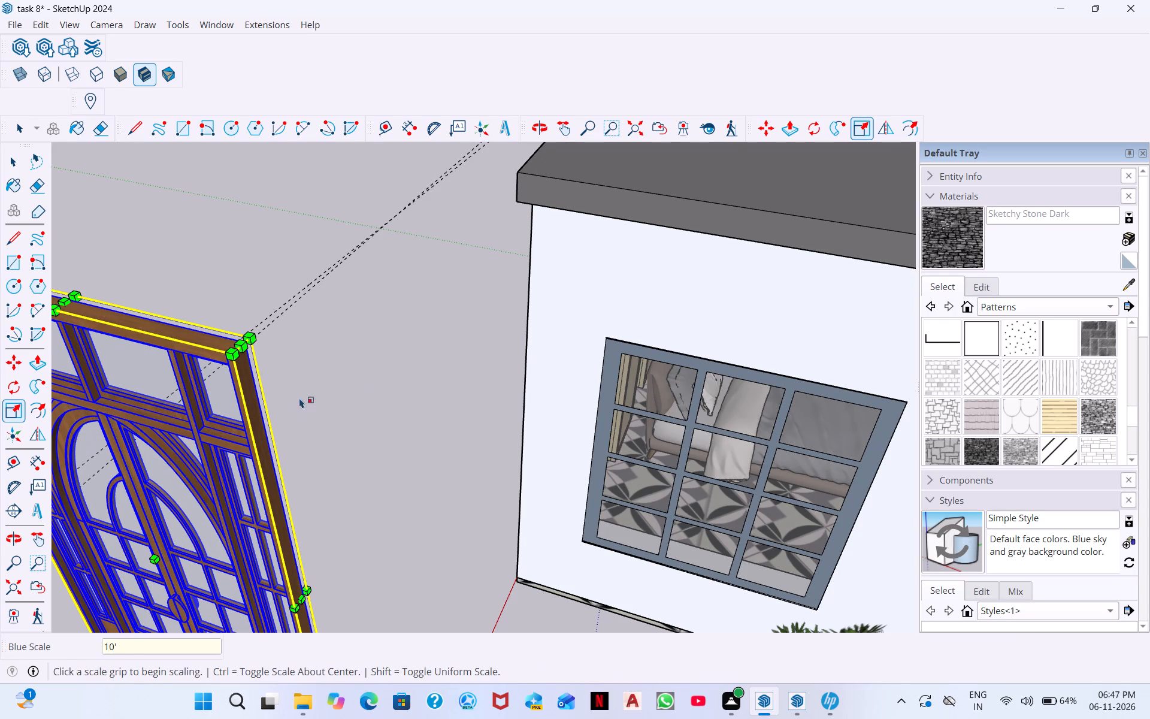
{"action": "key", "text": "Escape"}
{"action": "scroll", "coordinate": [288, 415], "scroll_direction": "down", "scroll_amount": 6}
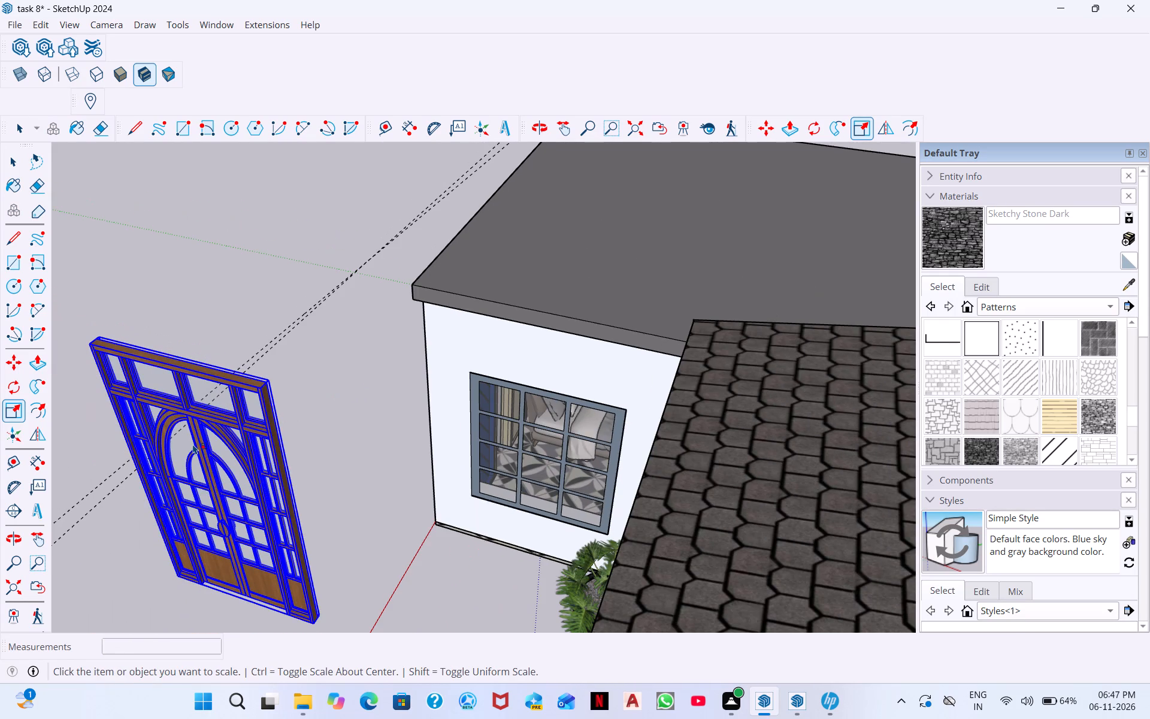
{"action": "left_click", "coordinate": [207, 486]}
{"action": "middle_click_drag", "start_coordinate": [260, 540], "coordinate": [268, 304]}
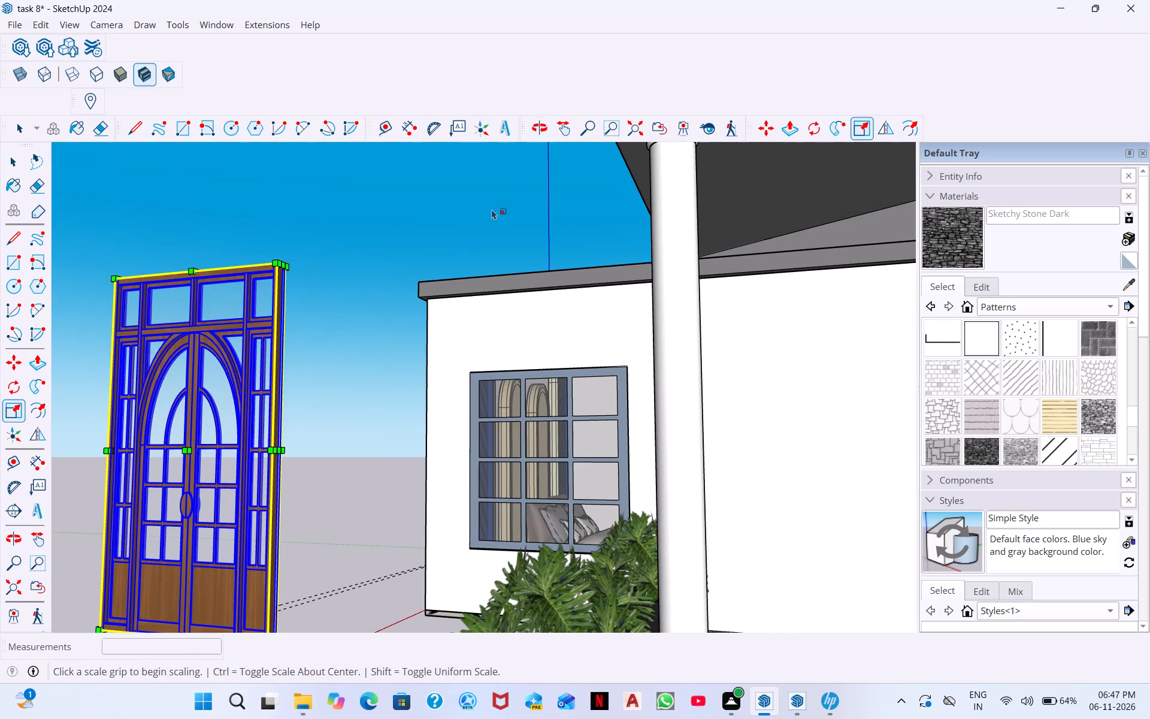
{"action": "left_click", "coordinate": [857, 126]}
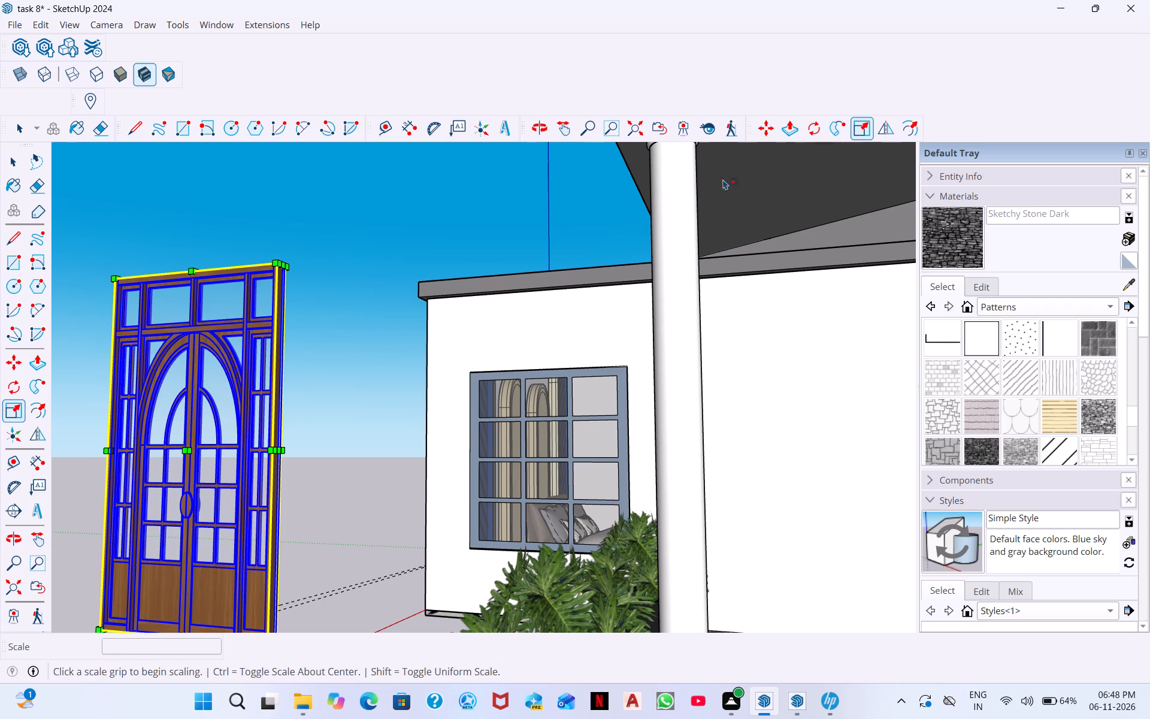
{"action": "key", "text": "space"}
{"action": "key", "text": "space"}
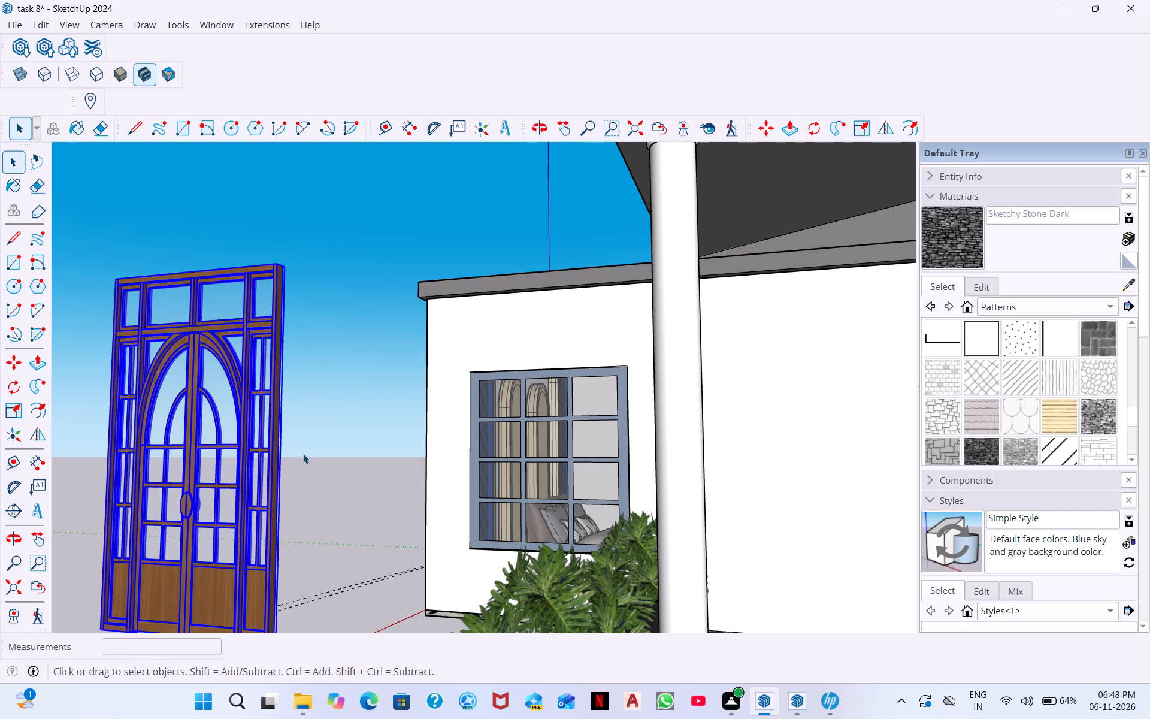
Move the French-style door by its bottom outer corner onto the entrance opening's base corner at the porch floor.
{"action": "left_click", "coordinate": [162, 516]}
{"action": "left_click", "coordinate": [761, 134]}
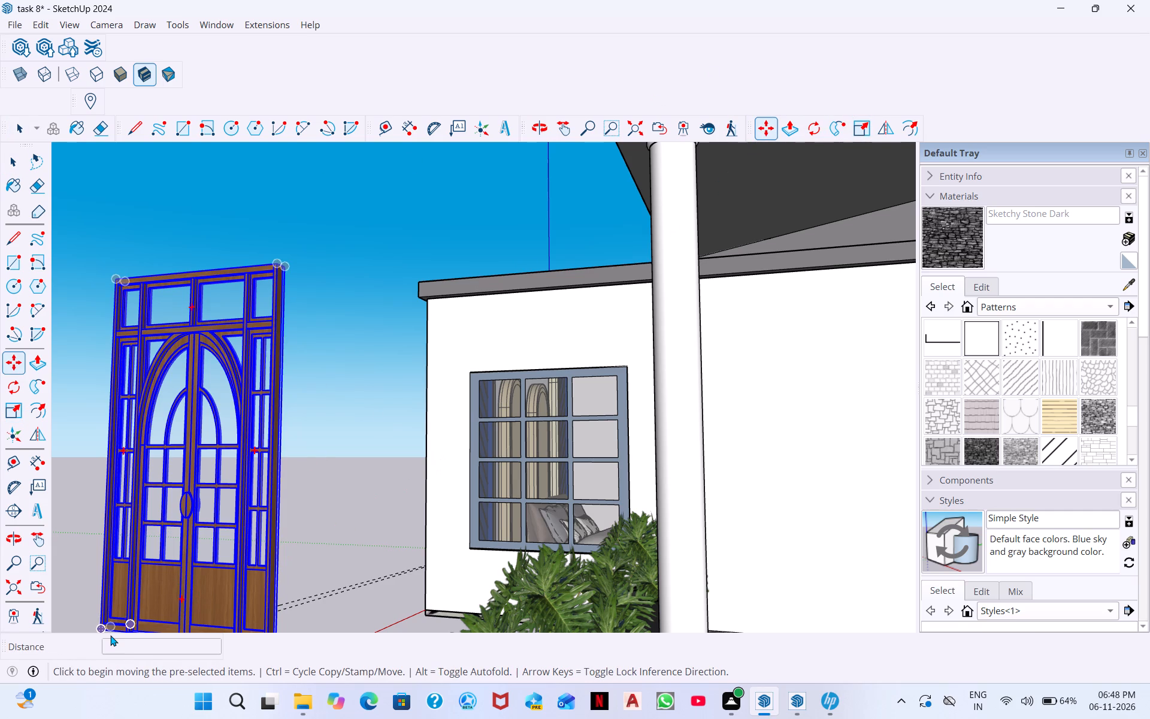
{"action": "left_click", "coordinate": [97, 631]}
{"action": "scroll", "coordinate": [531, 546], "scroll_direction": "down", "scroll_amount": 2}
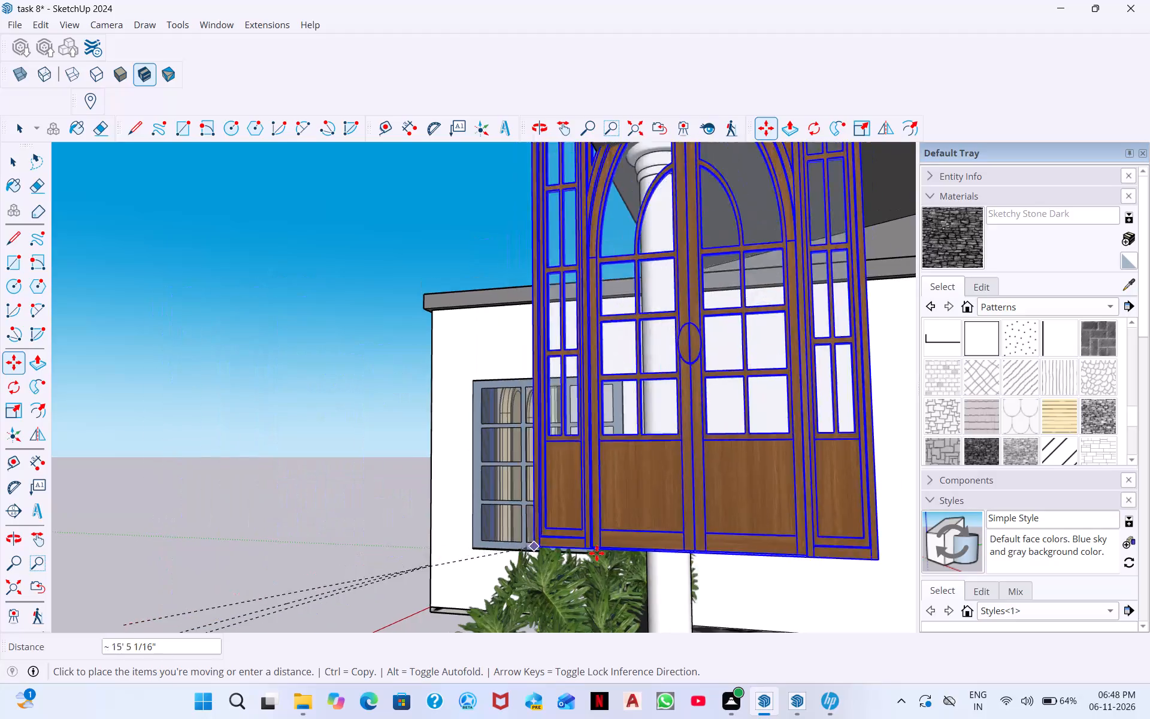
{"action": "scroll", "coordinate": [597, 553], "scroll_direction": "down", "scroll_amount": 1}
{"action": "scroll", "coordinate": [765, 506], "scroll_direction": "down", "scroll_amount": 4}
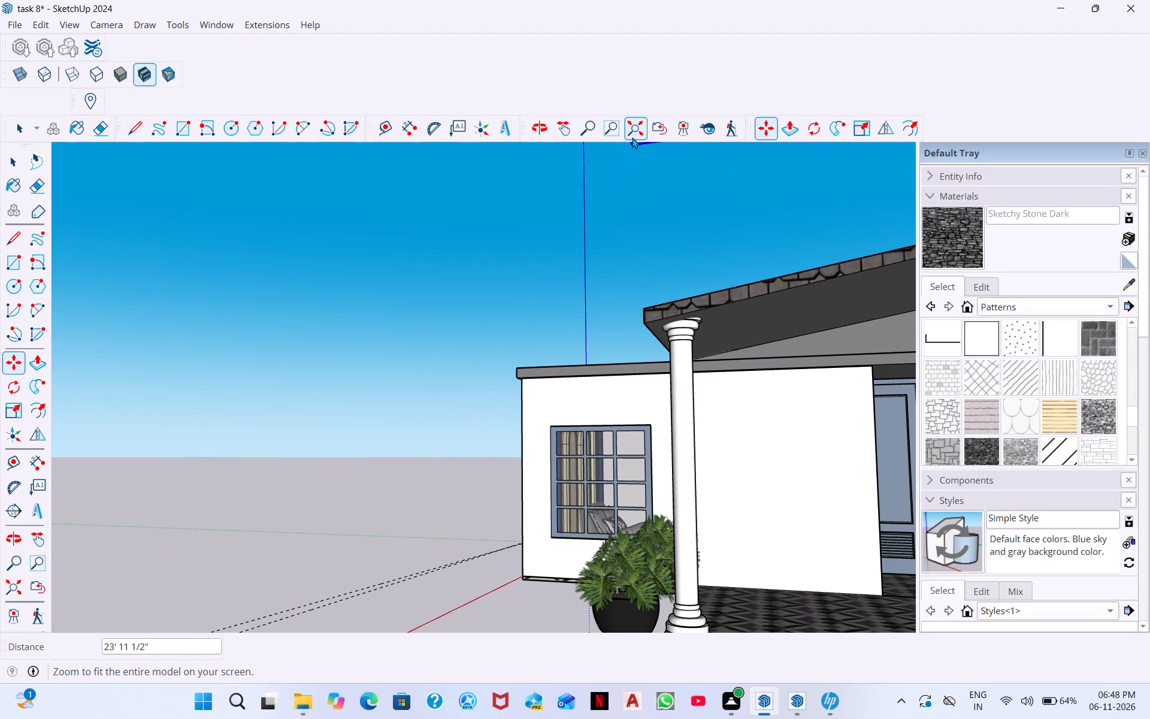
{"action": "left_click", "coordinate": [632, 137]}
{"action": "scroll", "coordinate": [432, 573], "scroll_direction": "up", "scroll_amount": 3}
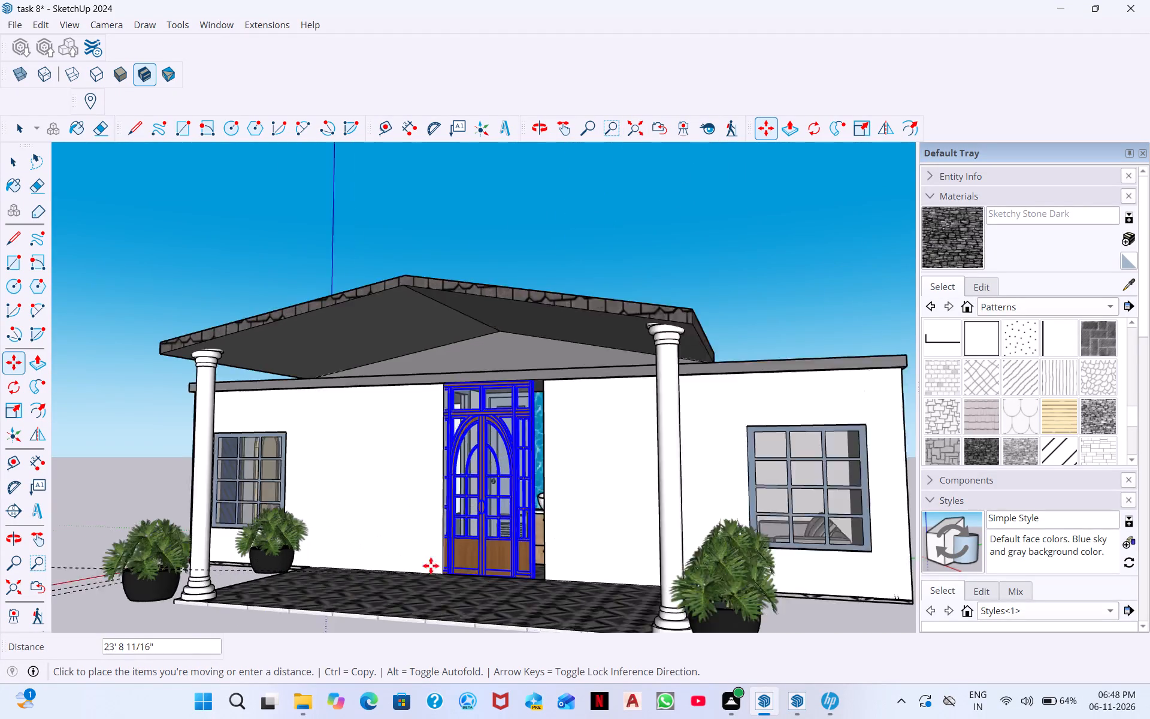
{"action": "scroll", "coordinate": [431, 566], "scroll_direction": "up", "scroll_amount": 6}
{"action": "left_click", "coordinate": [444, 573]}
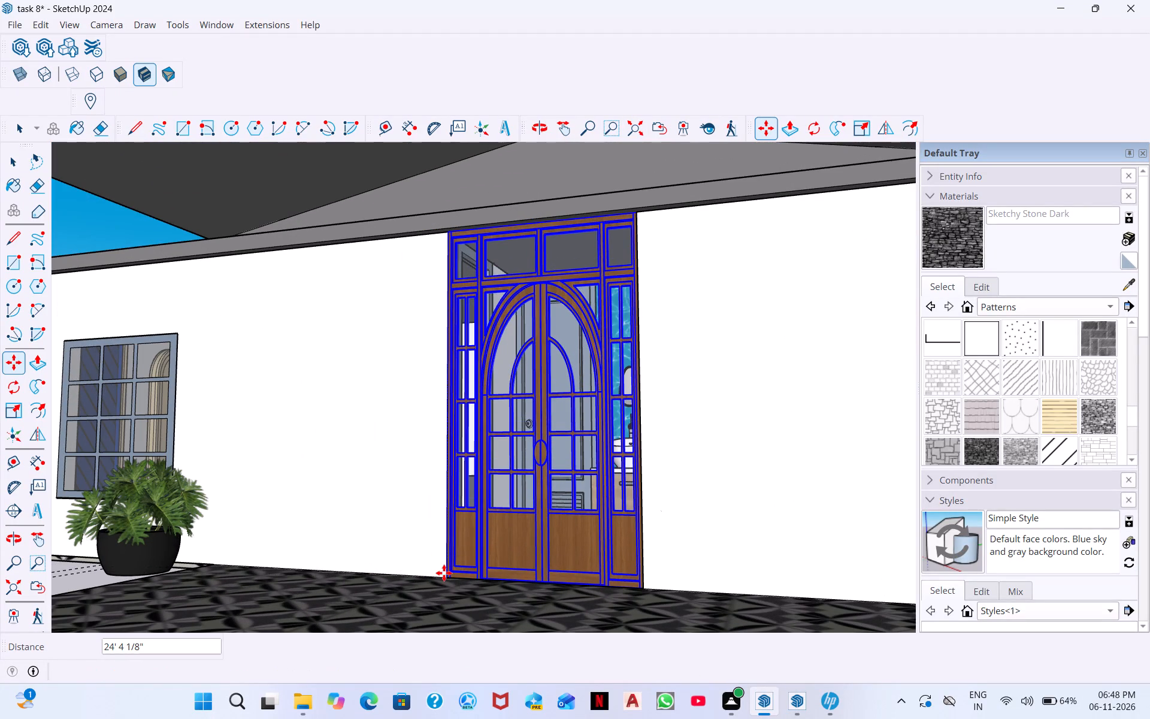
{"action": "scroll", "coordinate": [485, 357], "scroll_direction": "down", "scroll_amount": 6}
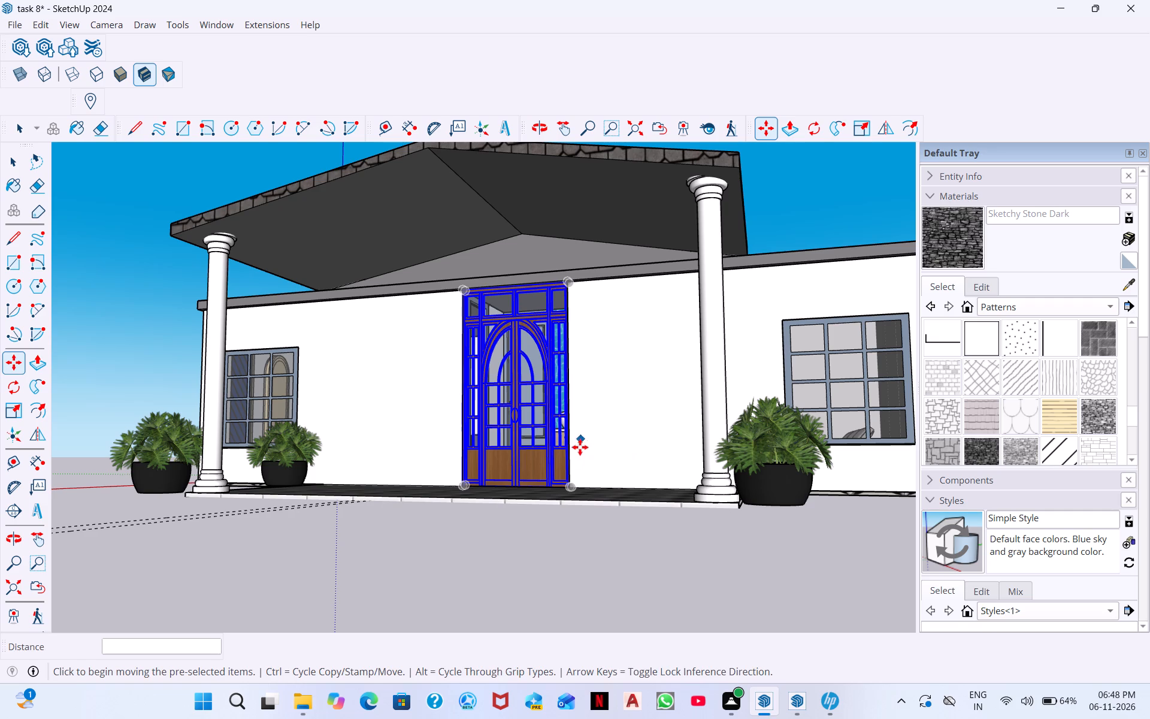
{"action": "key", "text": "space"}
Examine the fitted main door close up and within the whole front facade.
{"action": "scroll", "coordinate": [497, 397], "scroll_direction": "down", "scroll_amount": 5}
{"action": "middle_click_drag", "start_coordinate": [631, 439], "coordinate": [637, 464]}
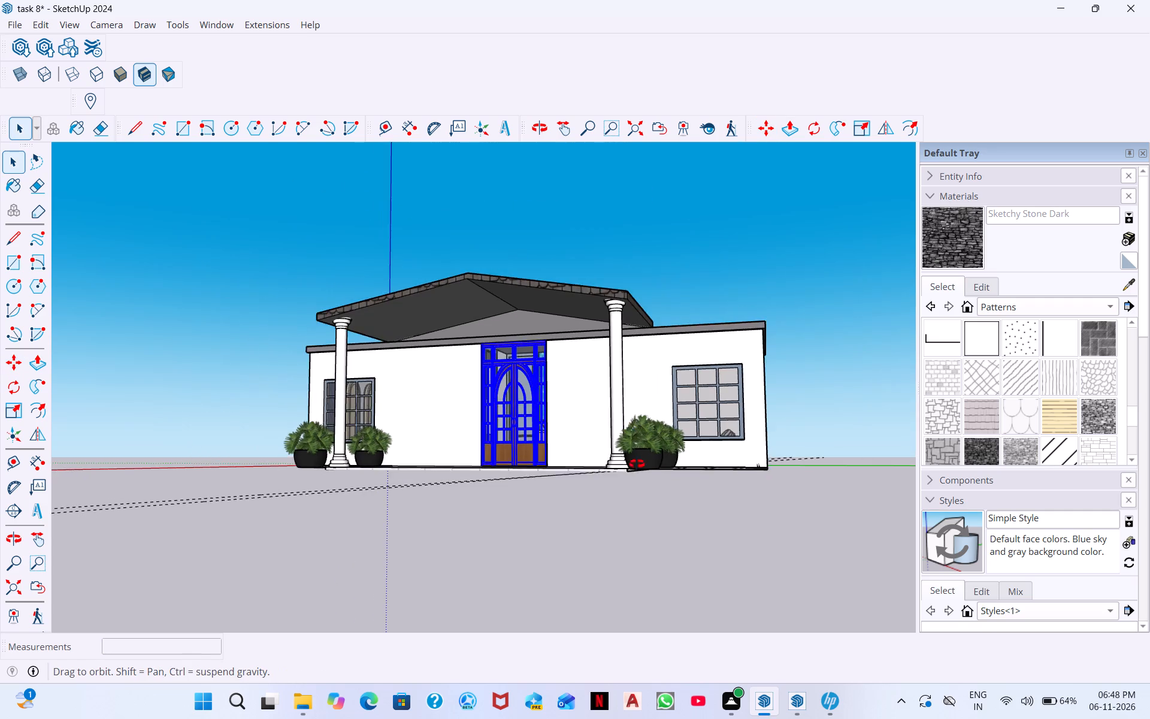
{"action": "middle_click_drag", "start_coordinate": [637, 464], "coordinate": [751, 537]}
{"action": "left_click", "coordinate": [777, 558]}
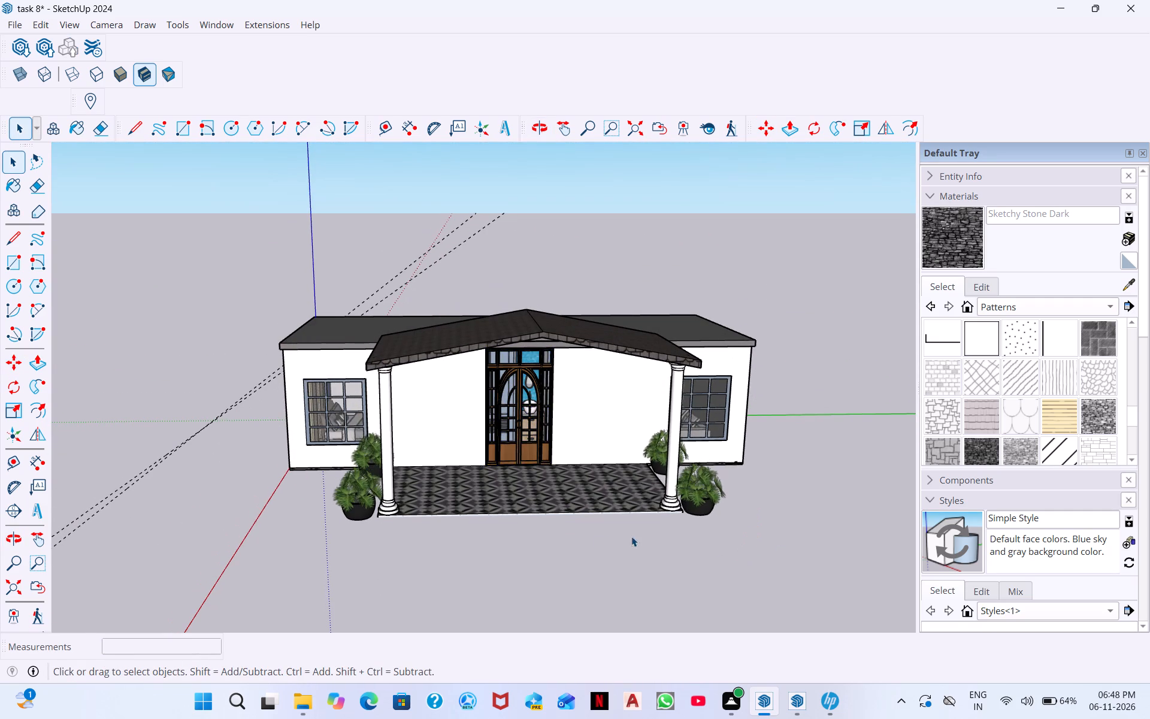
{"action": "middle_click_drag", "start_coordinate": [599, 537], "coordinate": [480, 530]}
{"action": "scroll", "coordinate": [464, 427], "scroll_direction": "up", "scroll_amount": 6}
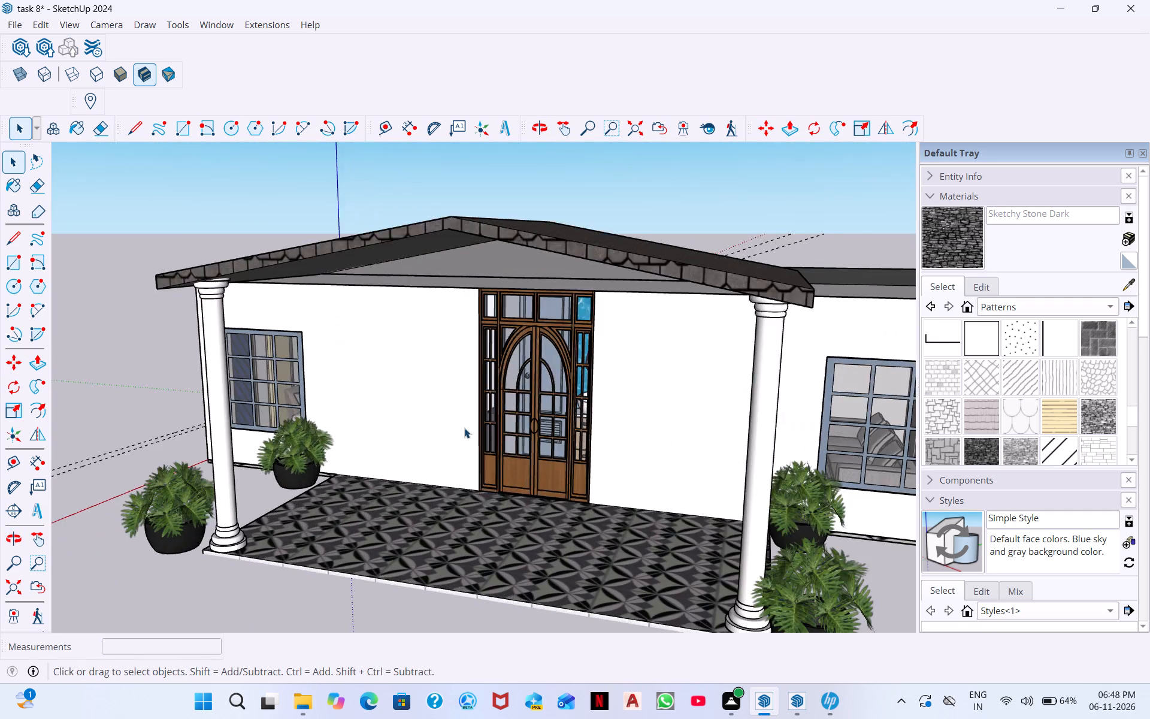
{"action": "scroll", "coordinate": [464, 428], "scroll_direction": "up", "scroll_amount": 13}
{"action": "scroll", "coordinate": [605, 430], "scroll_direction": "up", "scroll_amount": 4}
{"action": "scroll", "coordinate": [605, 430], "scroll_direction": "down", "scroll_amount": 3}
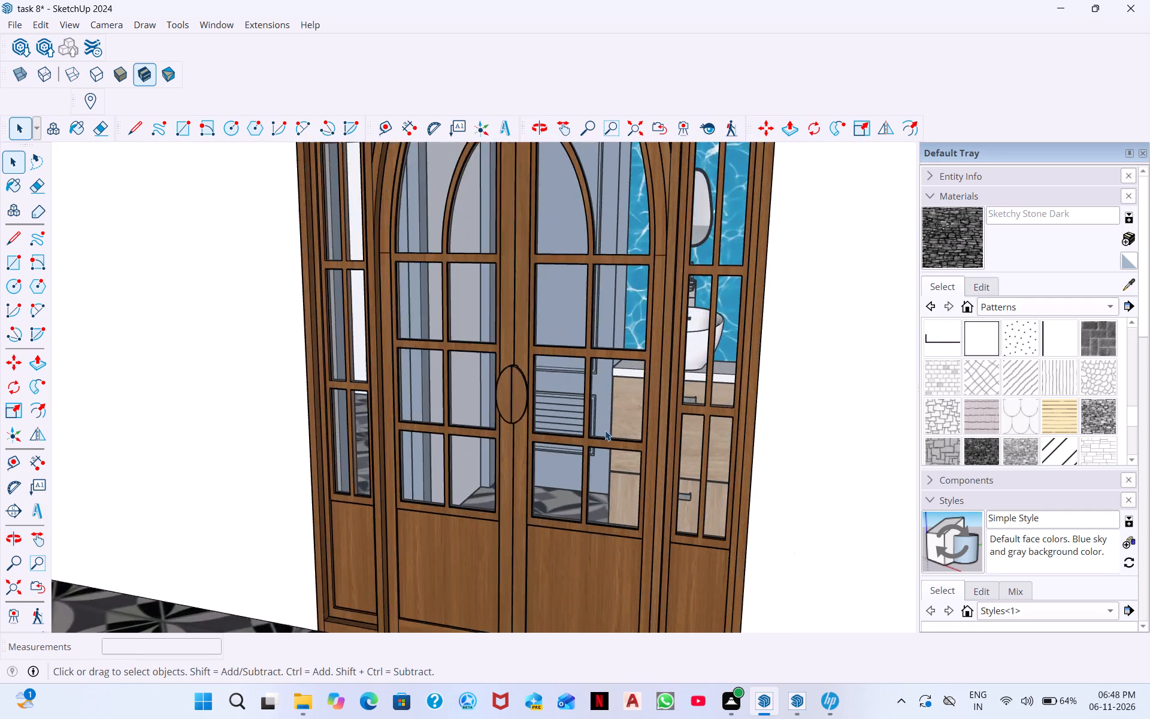
{"action": "scroll", "coordinate": [605, 430], "scroll_direction": "down", "scroll_amount": 5}
{"action": "middle_click_drag", "start_coordinate": [612, 436], "coordinate": [616, 452]}
{"action": "scroll", "coordinate": [616, 452], "scroll_direction": "down", "scroll_amount": 13}
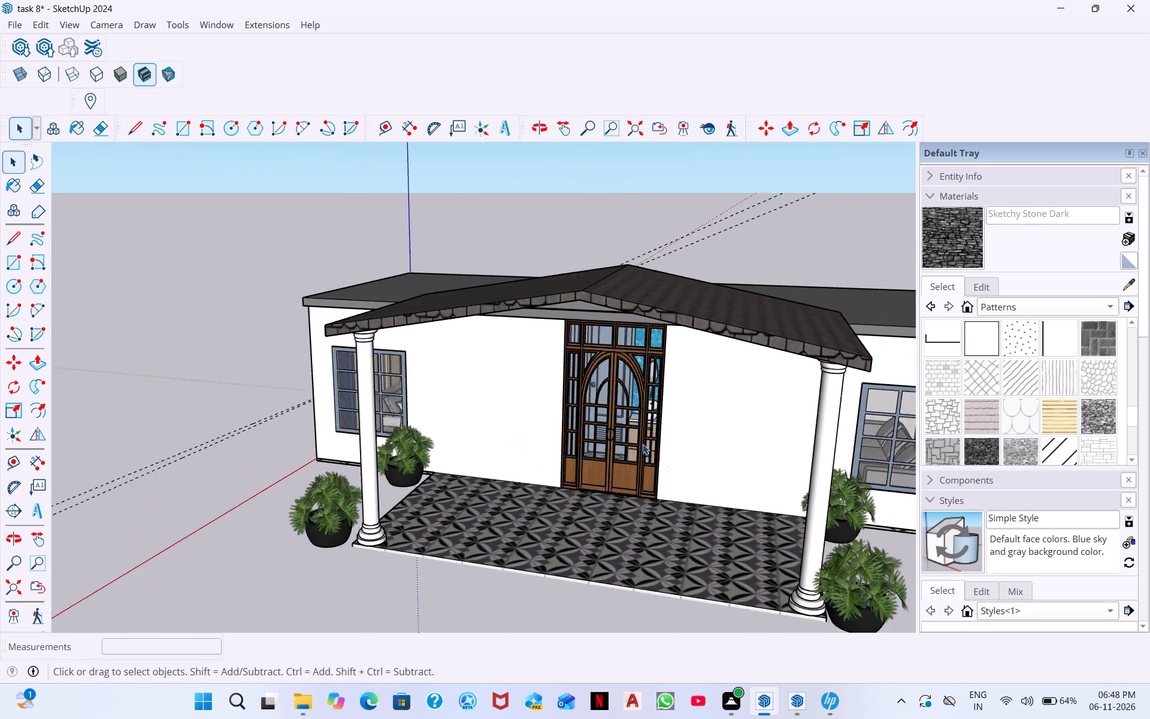
{"action": "scroll", "coordinate": [643, 444], "scroll_direction": "down", "scroll_amount": 9}
{"action": "middle_click_drag", "start_coordinate": [691, 426], "coordinate": [745, 387]}
{"action": "middle_click", "coordinate": [660, 429]}
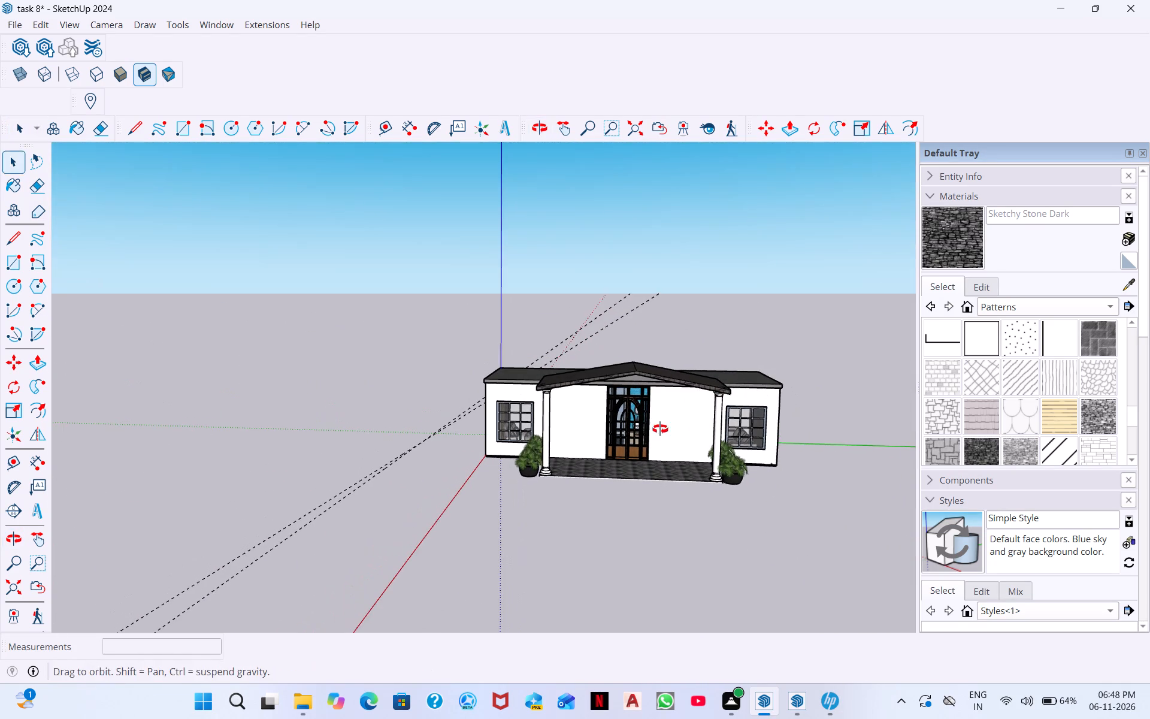
Erase the two dashed guide lines running across the ground beside the house.
{"action": "left_click_drag", "start_coordinate": [348, 528], "coordinate": [288, 493]}
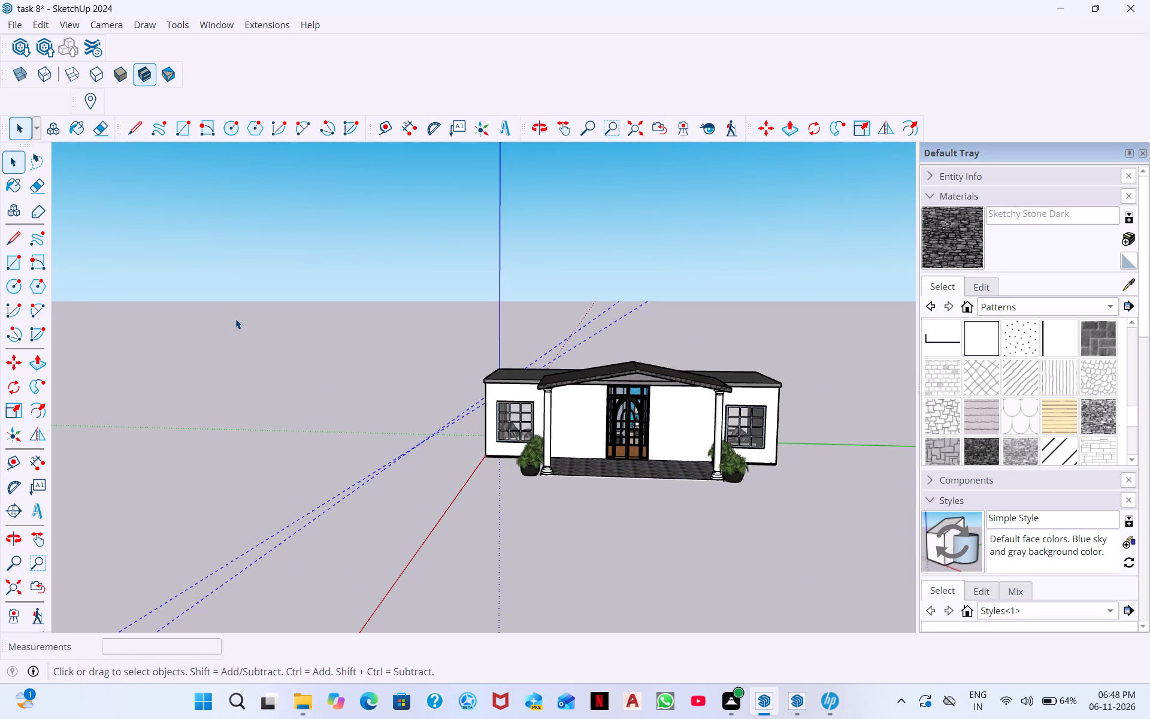
{"action": "right_click_drag", "start_coordinate": [235, 318], "coordinate": [235, 324]}
{"action": "left_click", "coordinate": [258, 457]}
{"action": "left_click_drag", "start_coordinate": [331, 546], "coordinate": [292, 538]}
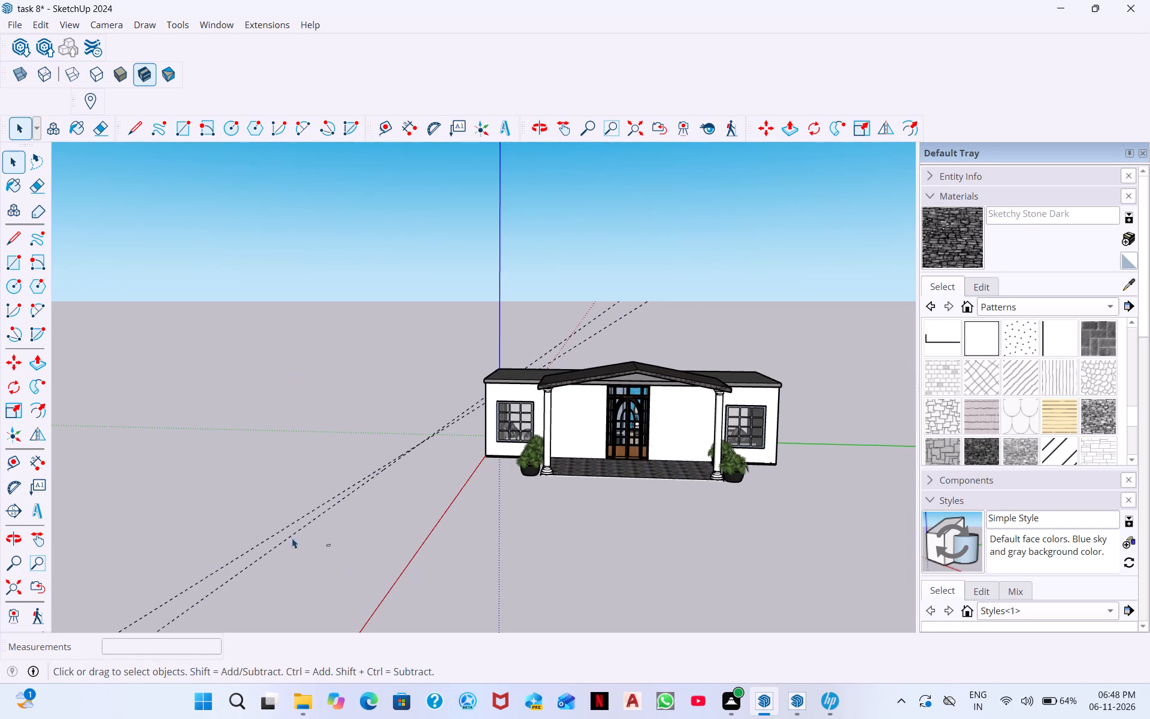
{"action": "left_click_drag", "start_coordinate": [292, 538], "coordinate": [216, 502]}
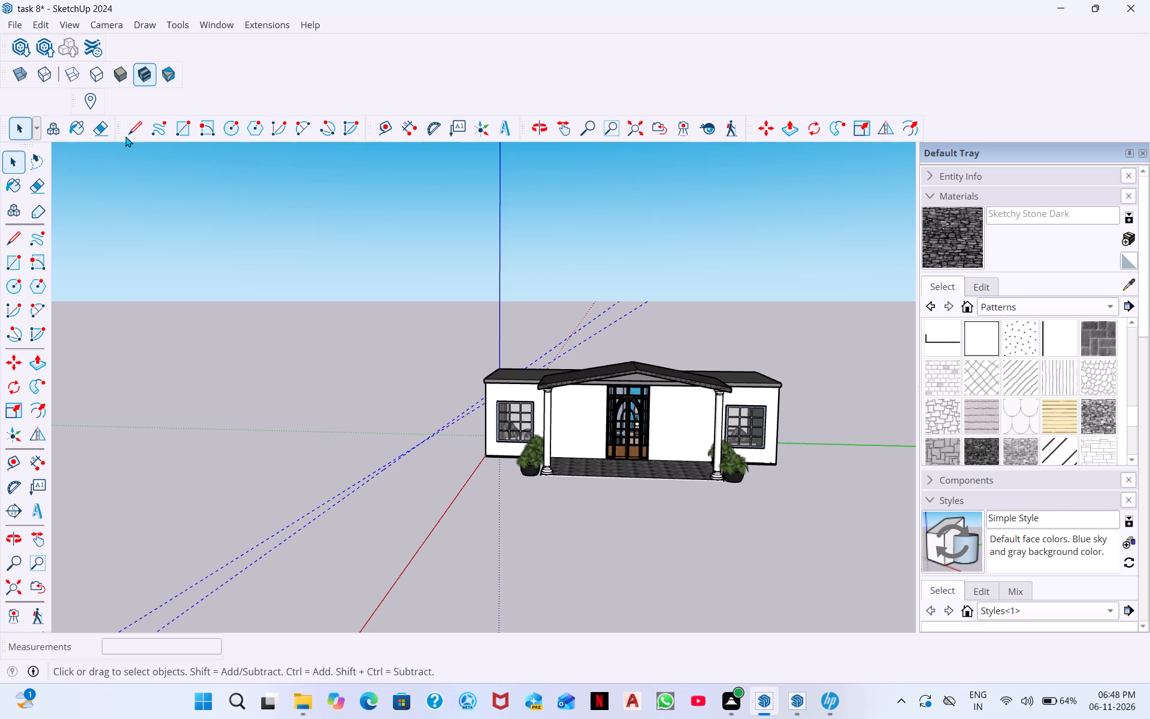
{"action": "left_click", "coordinate": [96, 132]}
{"action": "left_click_drag", "start_coordinate": [313, 443], "coordinate": [350, 557]}
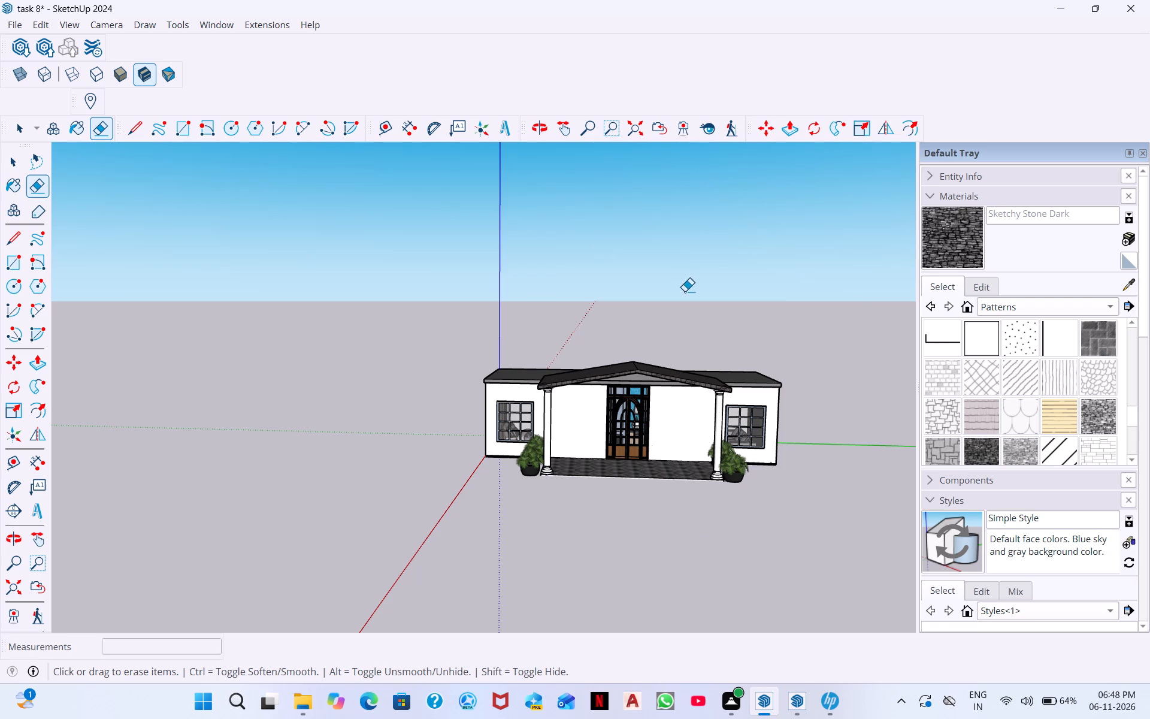
{"action": "scroll", "coordinate": [642, 445], "scroll_direction": "down", "scroll_amount": 1}
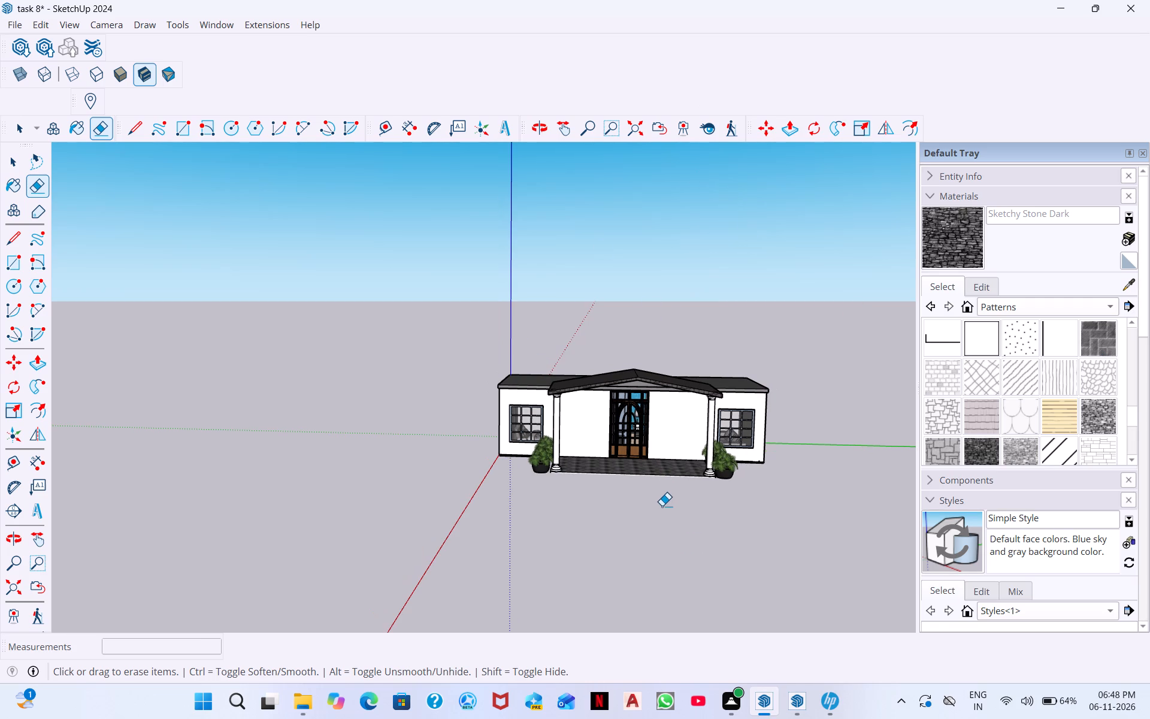
{"action": "key", "text": "space"}
Examine the house exterior from the front and both sides, including the main door, porch and roof.
{"action": "middle_click_drag", "start_coordinate": [731, 452], "coordinate": [509, 360]}
{"action": "middle_click_drag", "start_coordinate": [516, 371], "coordinate": [704, 518]}
{"action": "scroll", "coordinate": [486, 398], "scroll_direction": "up", "scroll_amount": 20}
{"action": "scroll", "coordinate": [486, 398], "scroll_direction": "up", "scroll_amount": 1}
{"action": "scroll", "coordinate": [601, 392], "scroll_direction": "down", "scroll_amount": 1}
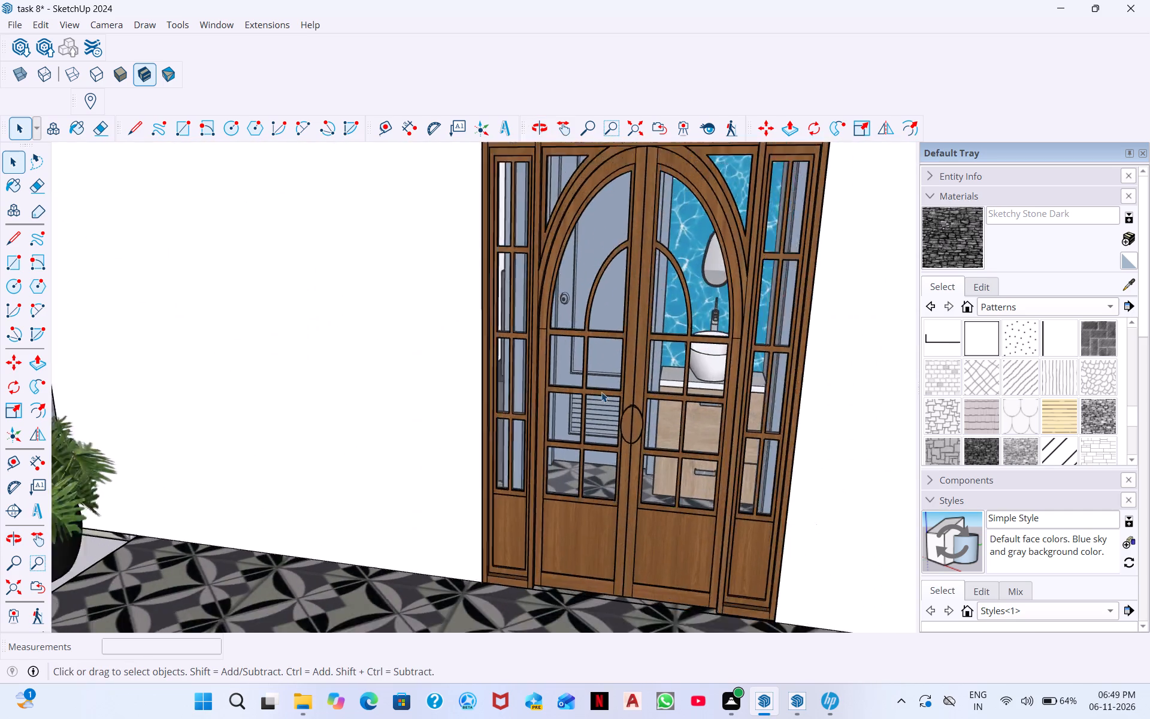
{"action": "scroll", "coordinate": [601, 392], "scroll_direction": "down", "scroll_amount": 12}
{"action": "middle_click_drag", "start_coordinate": [619, 396], "coordinate": [840, 419]}
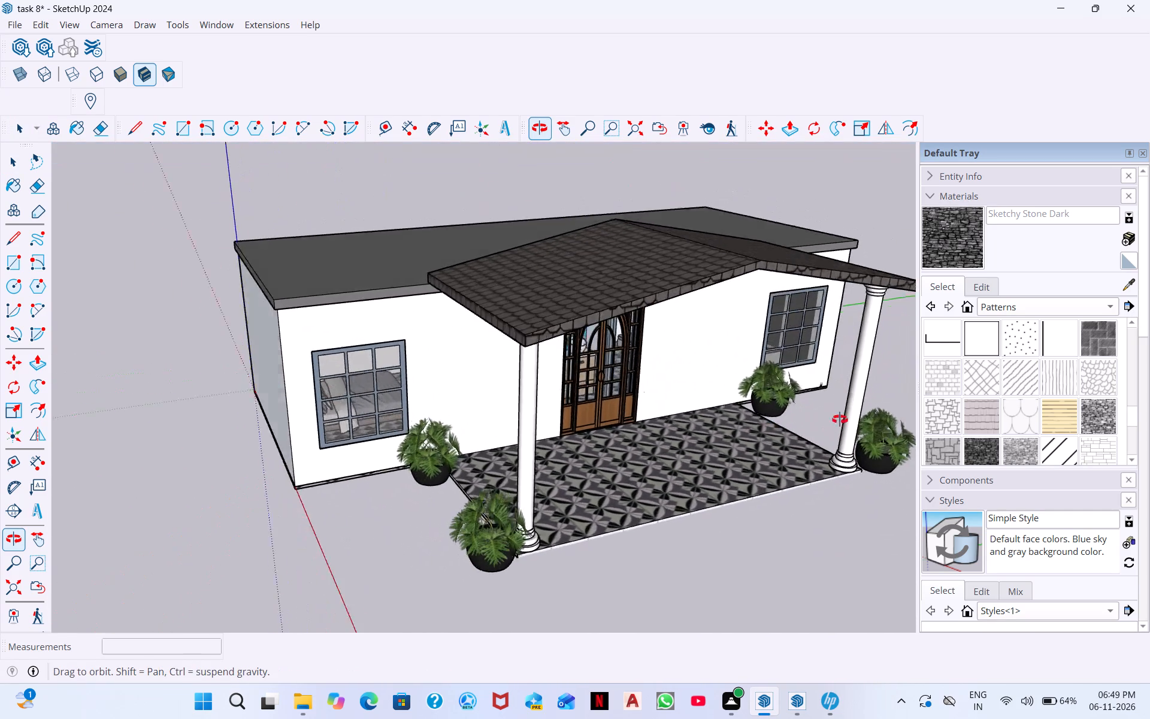
{"action": "middle_click_drag", "start_coordinate": [840, 419], "coordinate": [641, 369]}
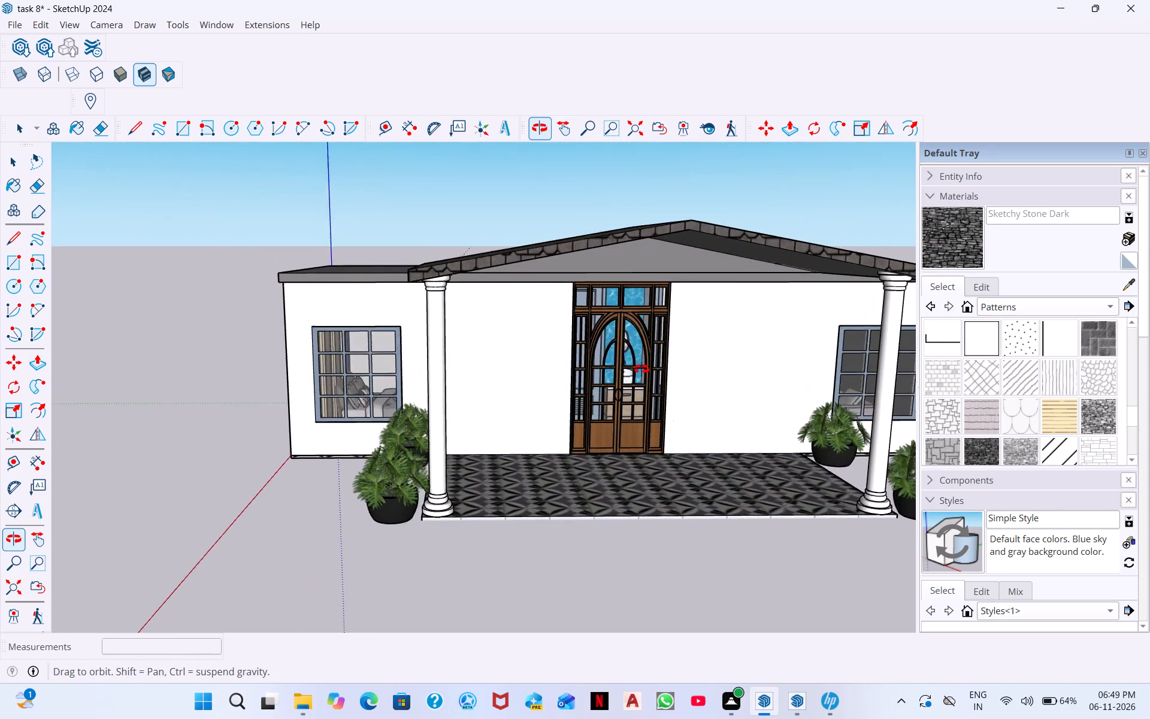
{"action": "middle_click_drag", "start_coordinate": [641, 369], "coordinate": [607, 372]}
{"action": "scroll", "coordinate": [607, 372], "scroll_direction": "down", "scroll_amount": 3}
{"action": "scroll", "coordinate": [752, 481], "scroll_direction": "down", "scroll_amount": 1}
{"action": "middle_click_drag", "start_coordinate": [714, 502], "coordinate": [604, 488]}
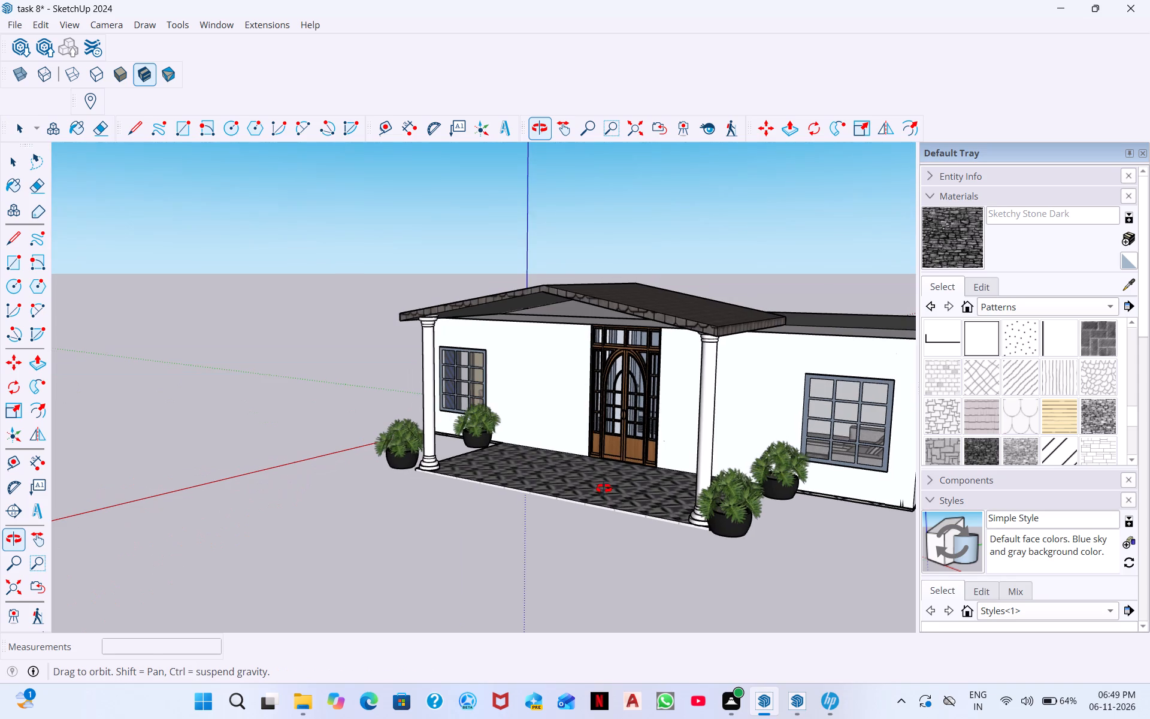
{"action": "middle_click_drag", "start_coordinate": [604, 488], "coordinate": [738, 522]}
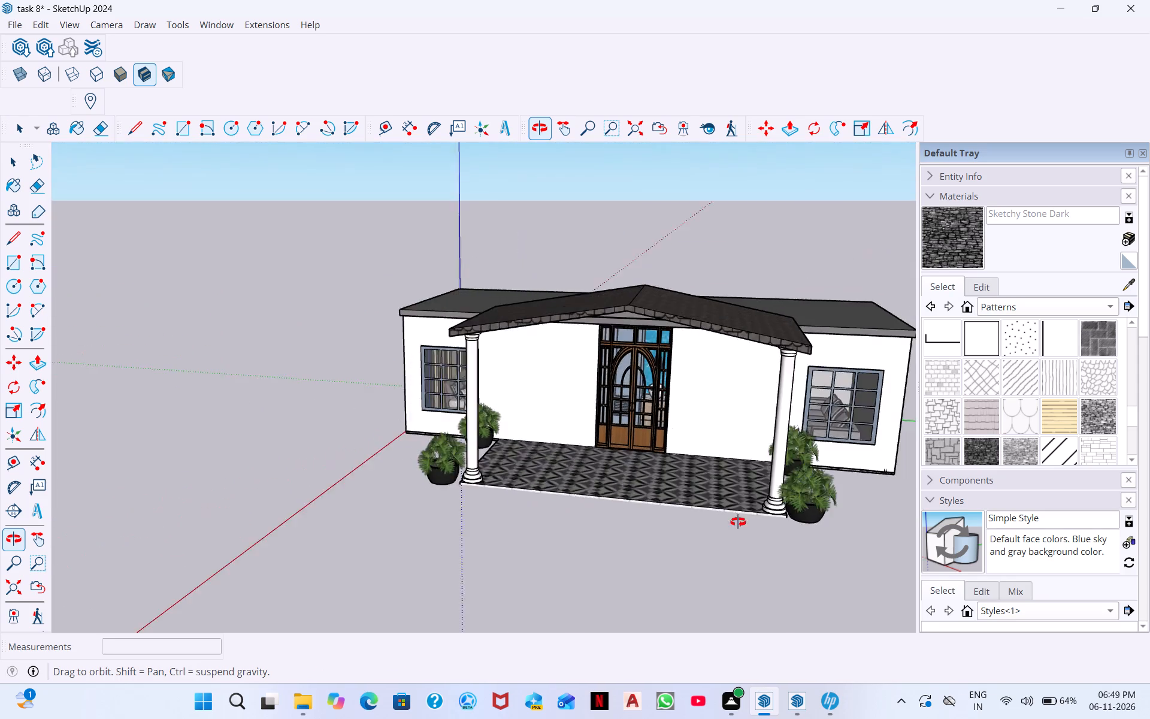
{"action": "middle_click_drag", "start_coordinate": [738, 522], "coordinate": [917, 523]}
{"action": "middle_click_drag", "start_coordinate": [736, 473], "coordinate": [739, 475]}
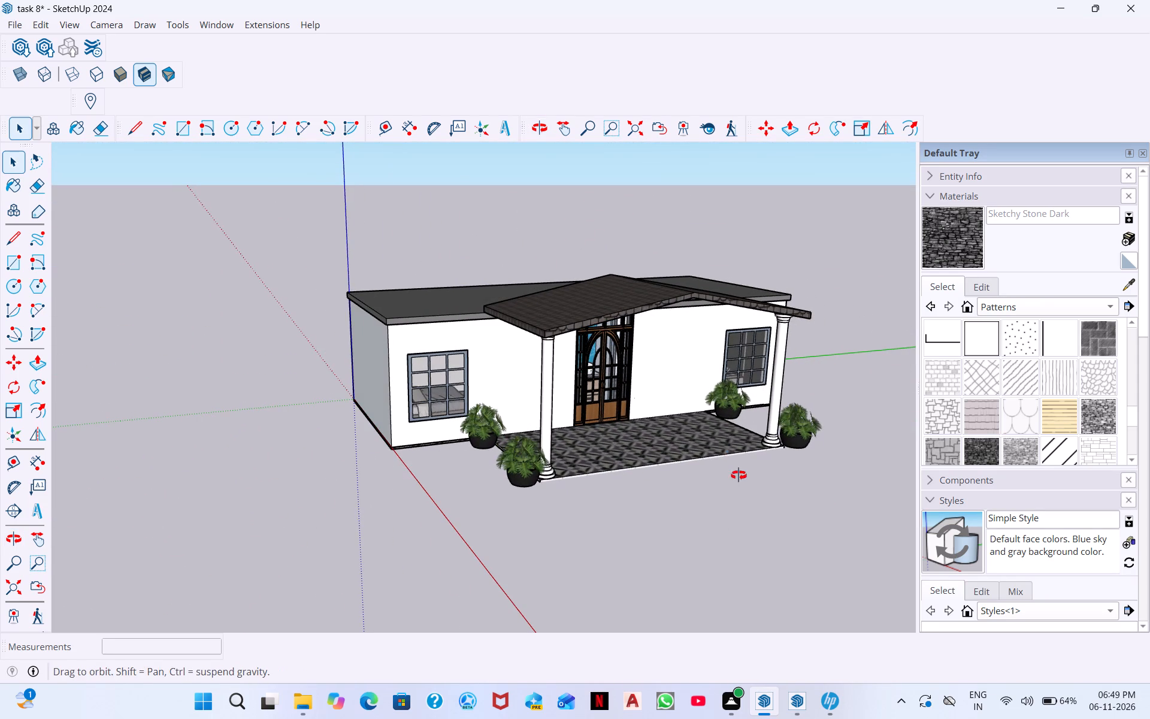
{"action": "middle_click_drag", "start_coordinate": [739, 475], "coordinate": [773, 454]}
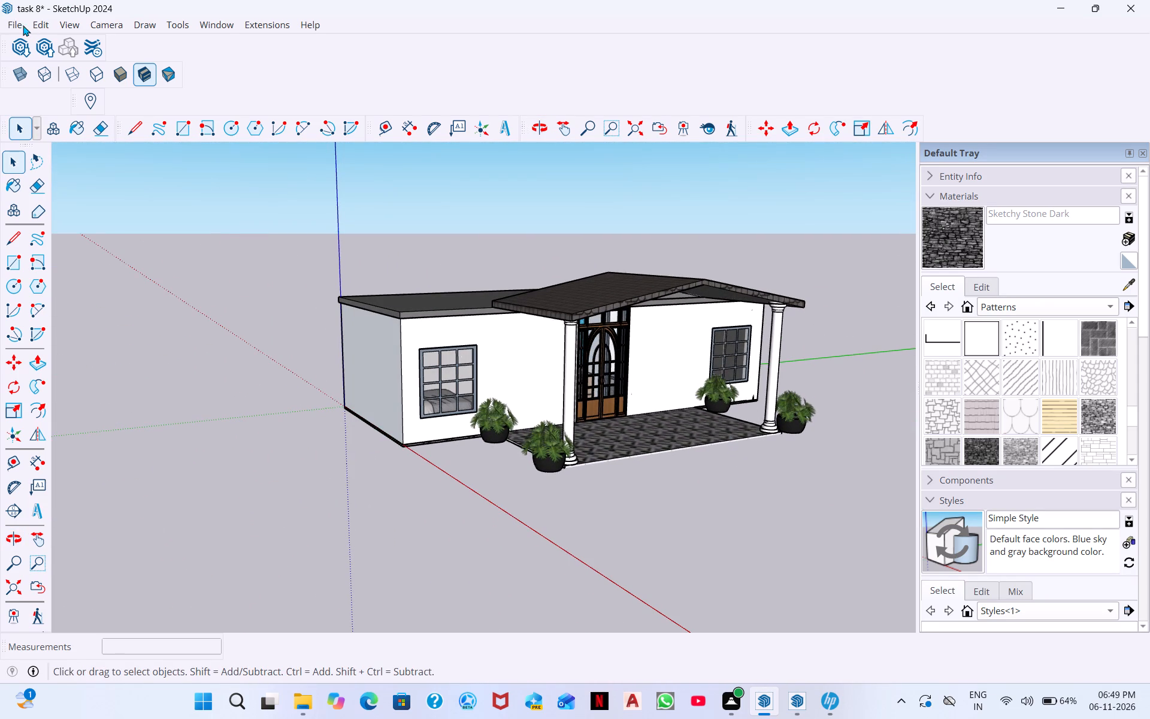
Export the house as a 3D model in COLLADA (.dae) format named task 8 in the HOME MATERIAL folder.
{"action": "left_click", "coordinate": [18, 25]}
{"action": "left_click", "coordinate": [57, 253]}
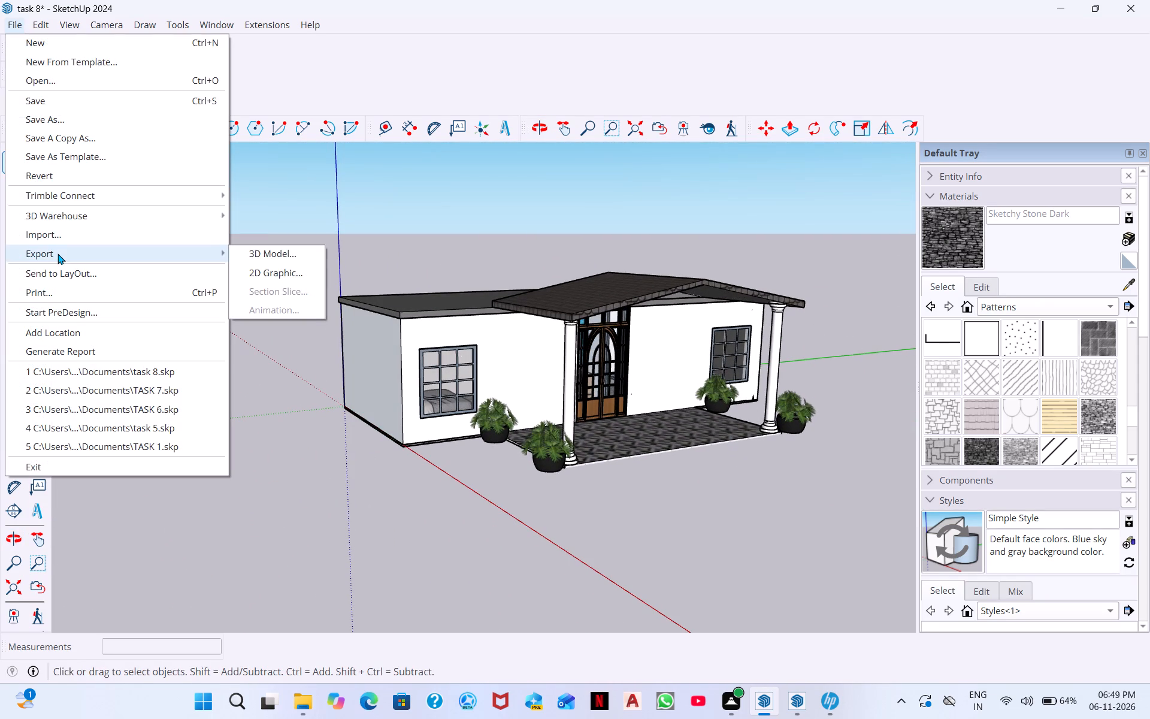
{"action": "left_click", "coordinate": [276, 261]}
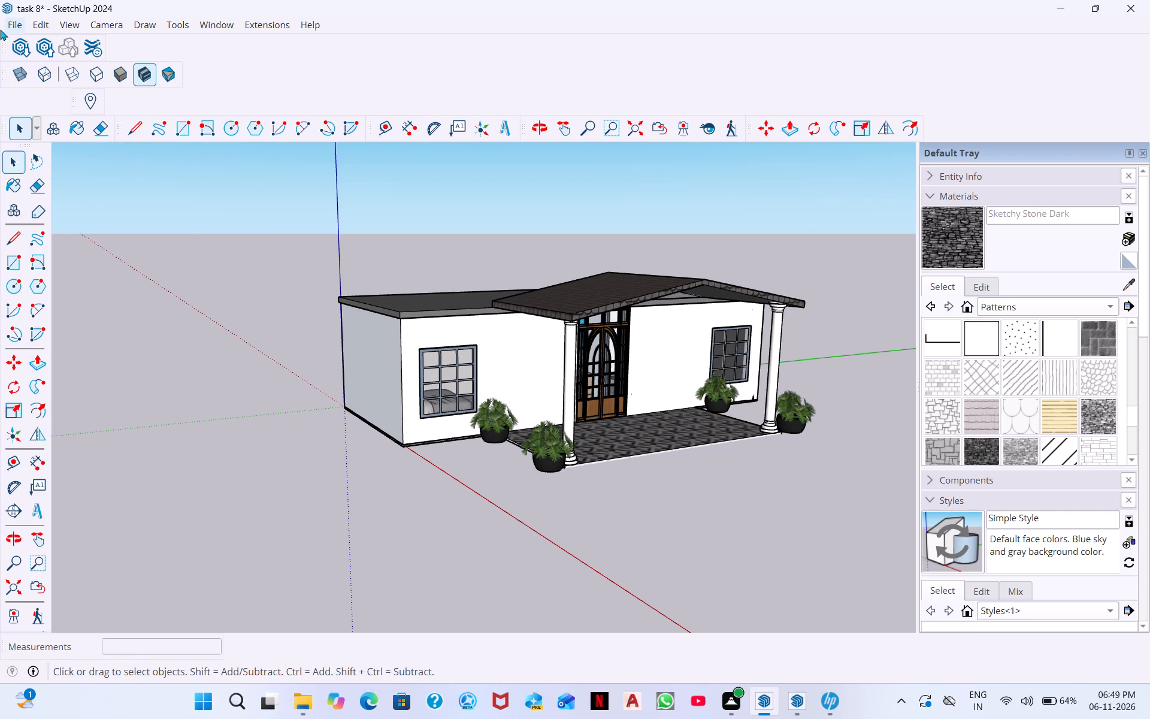
{"action": "double_click", "coordinate": [11, 26]}
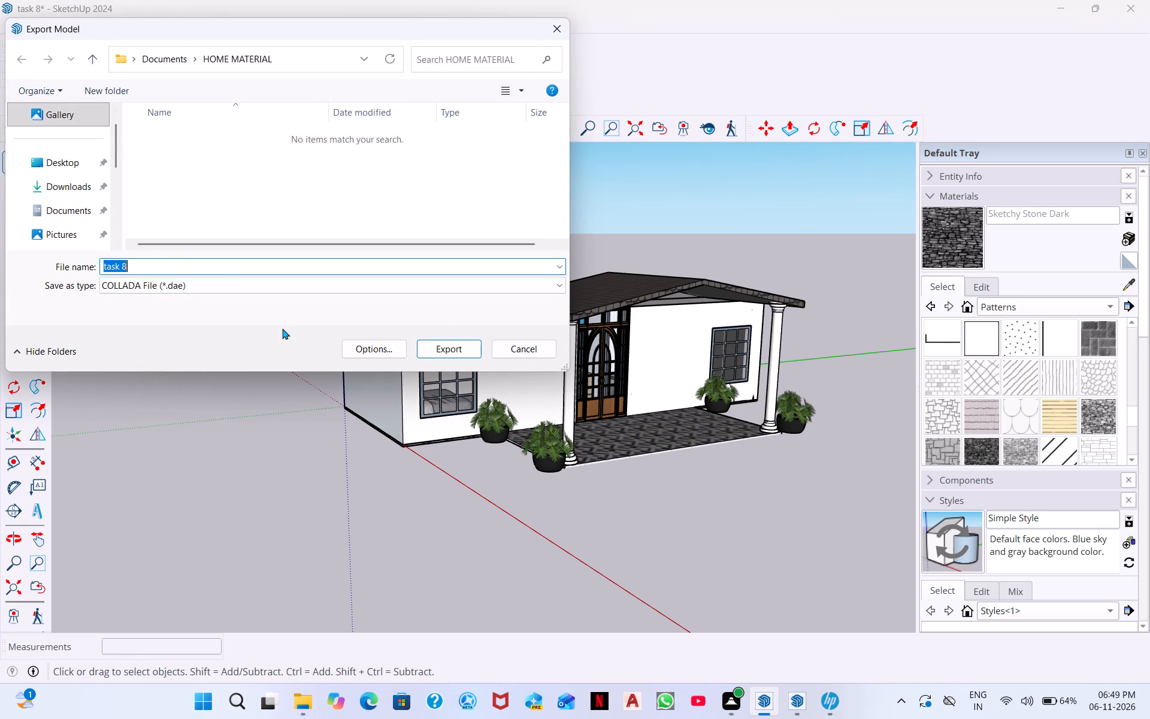
{"action": "left_click", "coordinate": [450, 357]}
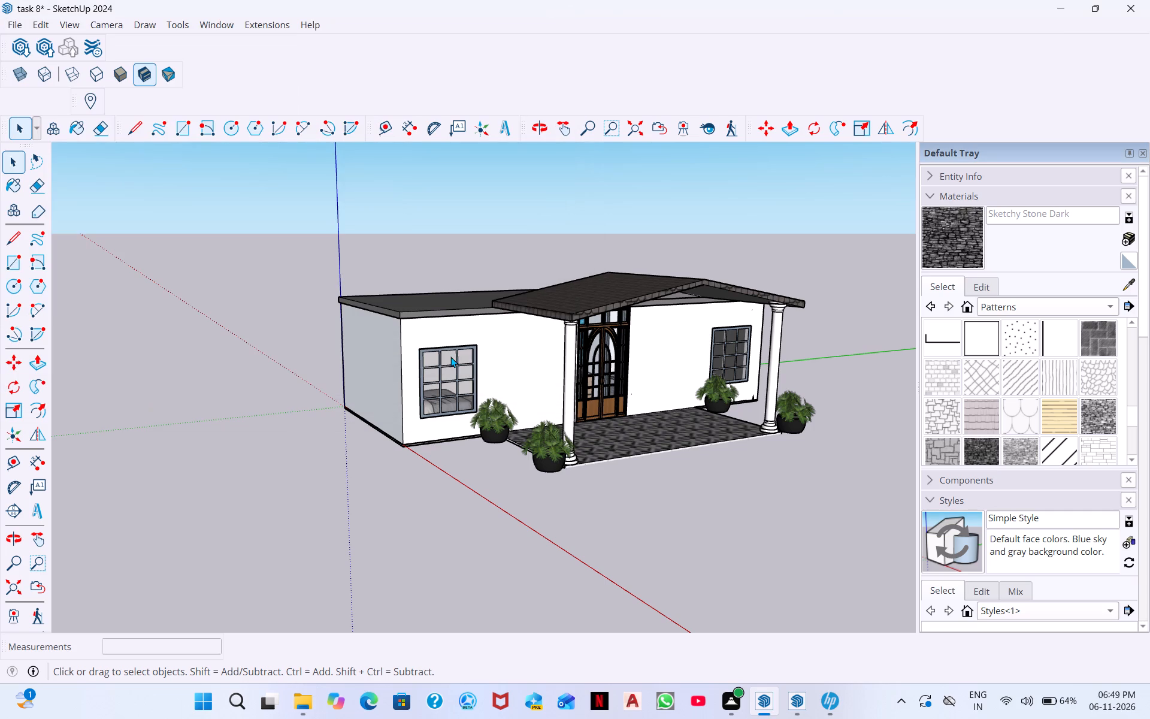
Export the current exterior view as a 2D graphic PDF named task 8.2d in the HOME MATERIAL folder.
{"action": "double_click", "coordinate": [11, 22]}
{"action": "left_click", "coordinate": [12, 28]}
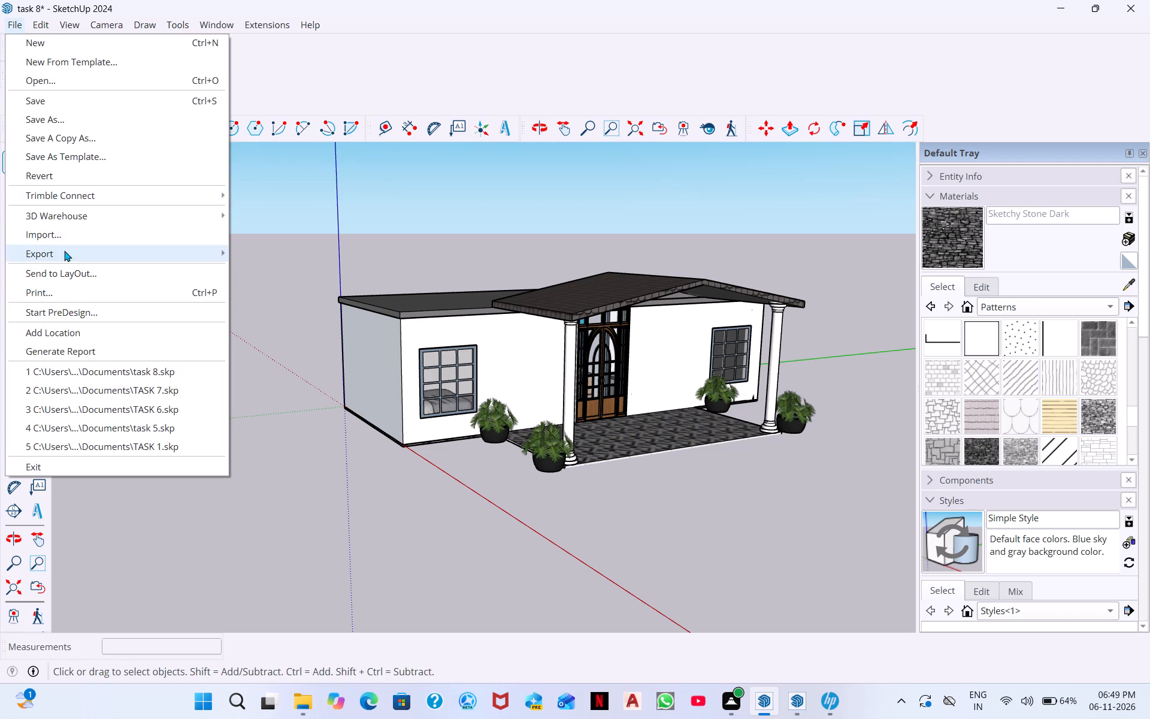
{"action": "left_click", "coordinate": [94, 259]}
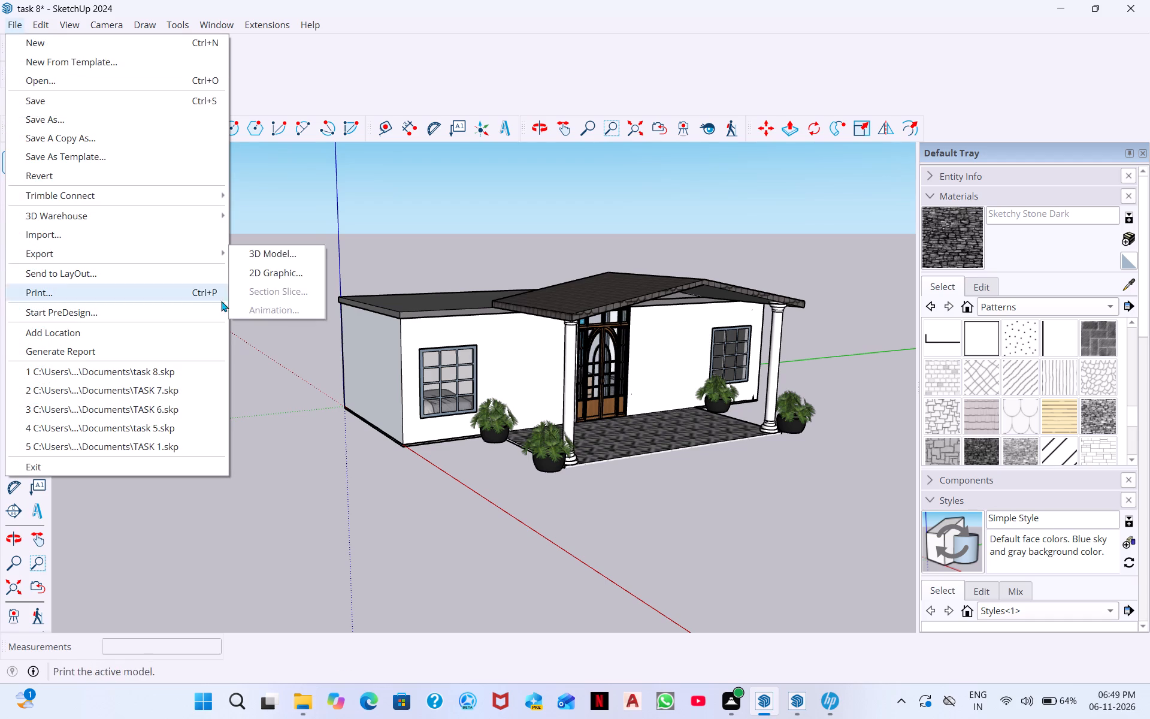
{"action": "left_click", "coordinate": [285, 272]}
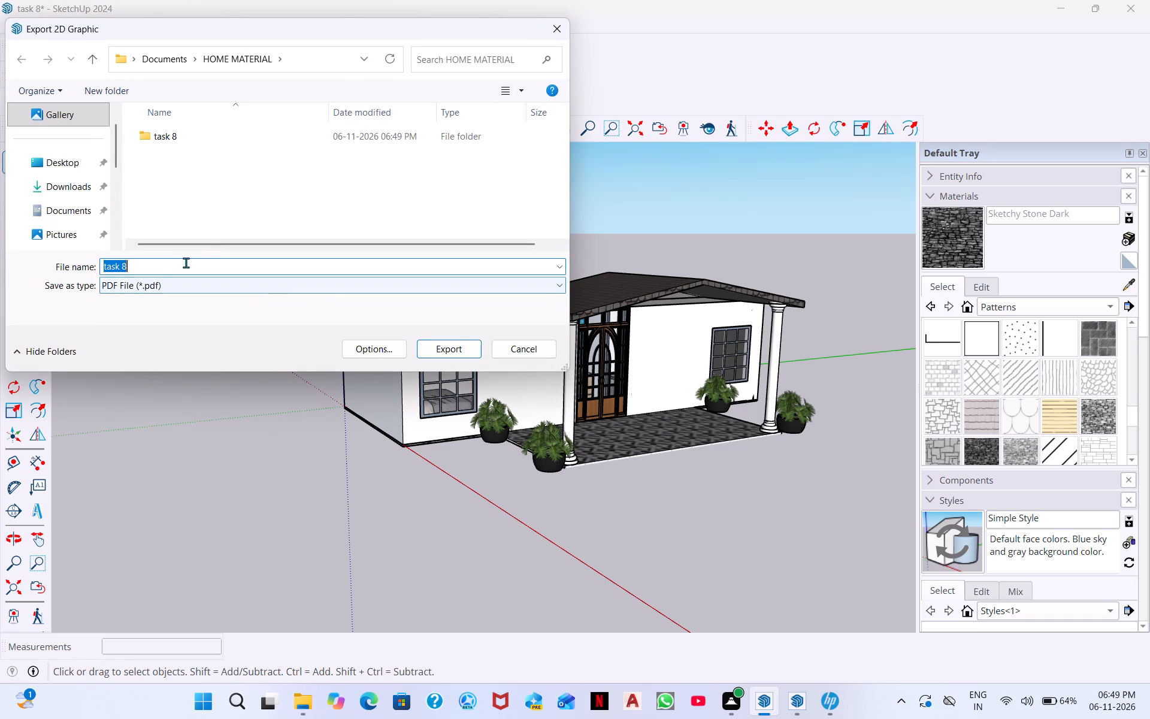
{"action": "key", "text": "BackSpace"}
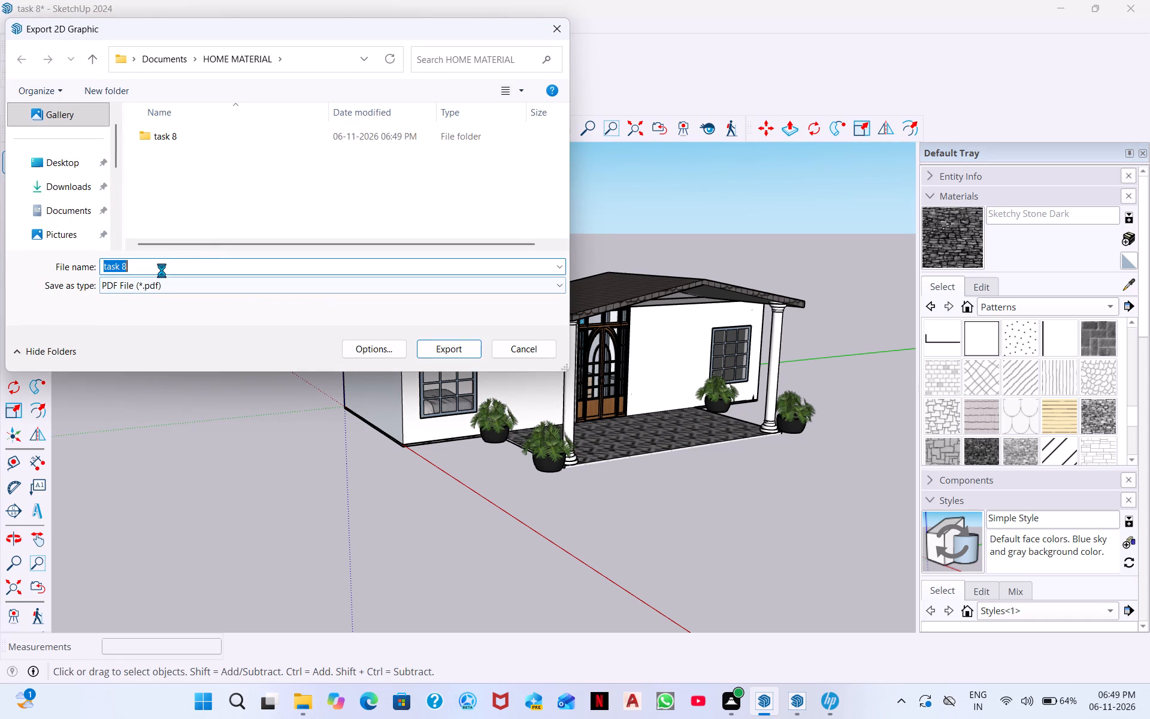
{"action": "key", "text": "BackSpace"}
{"action": "key", "text": "BackSpace"}
{"action": "key", "text": "BackSpace"}
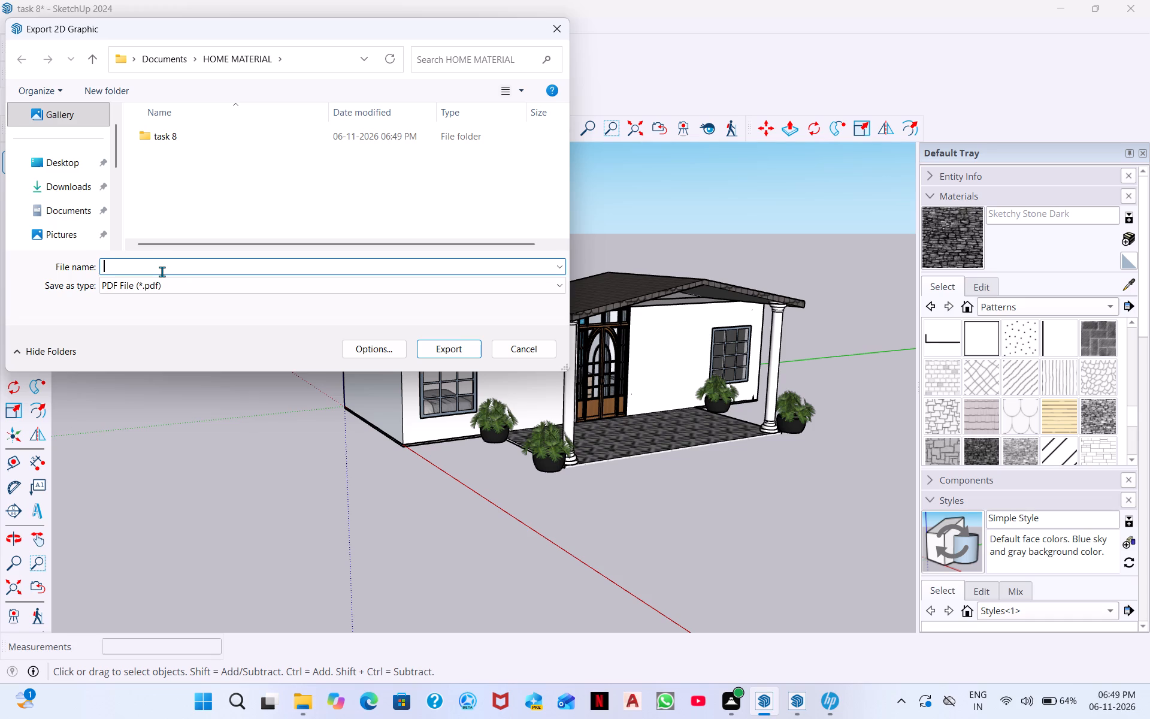
{"action": "type", "text": "tas"}
{"action": "type", "text": "k"}
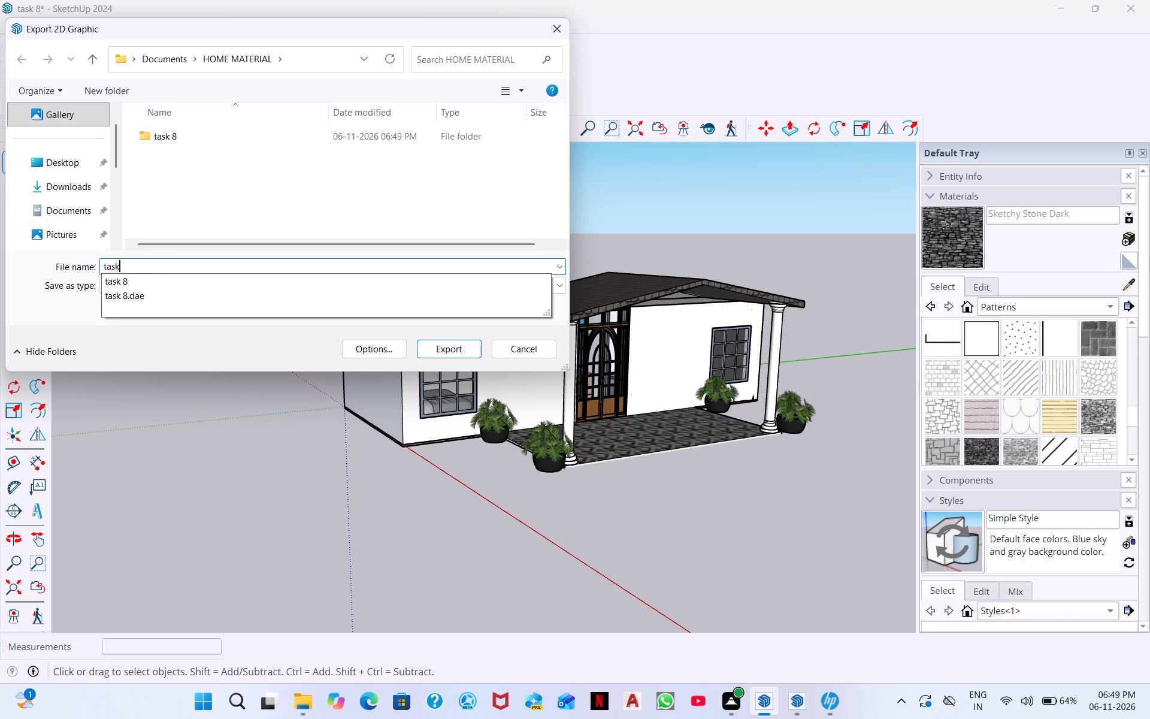
{"action": "key", "text": "space"}
{"action": "key", "text": "8"}
{"action": "key", "text": "period"}
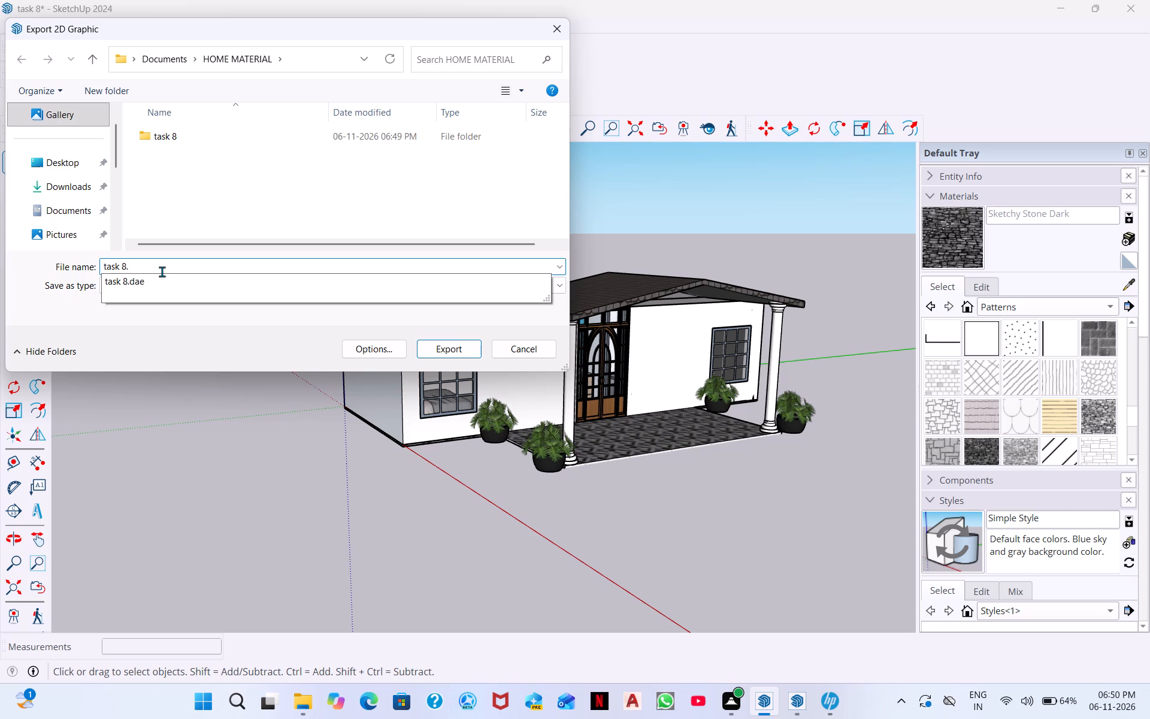
{"action": "type", "text": "2d"}
{"action": "key", "text": "Return"}
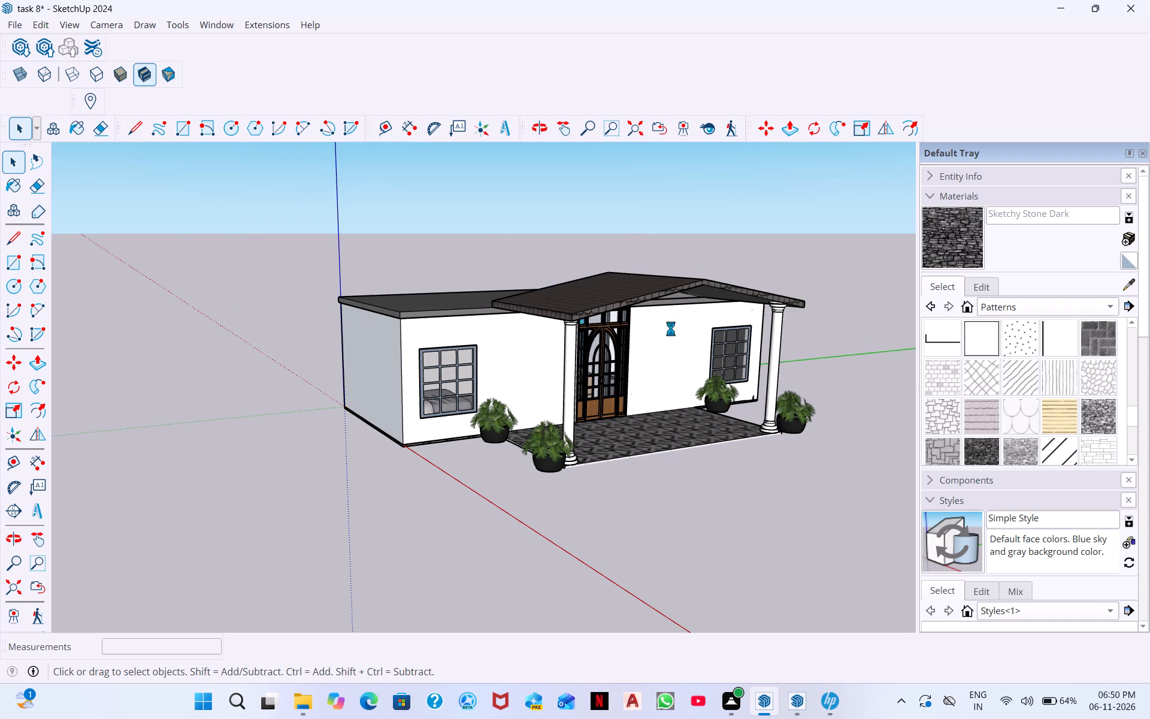
{"action": "scroll", "coordinate": [625, 350], "scroll_direction": "down", "scroll_amount": 1}
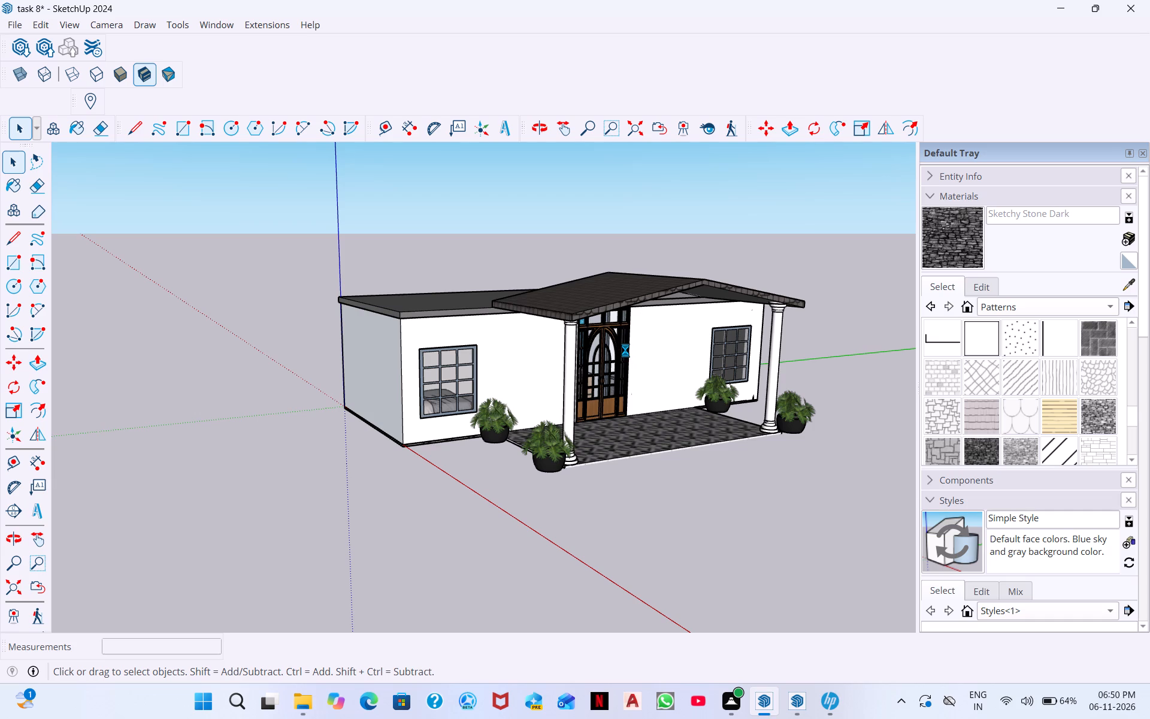
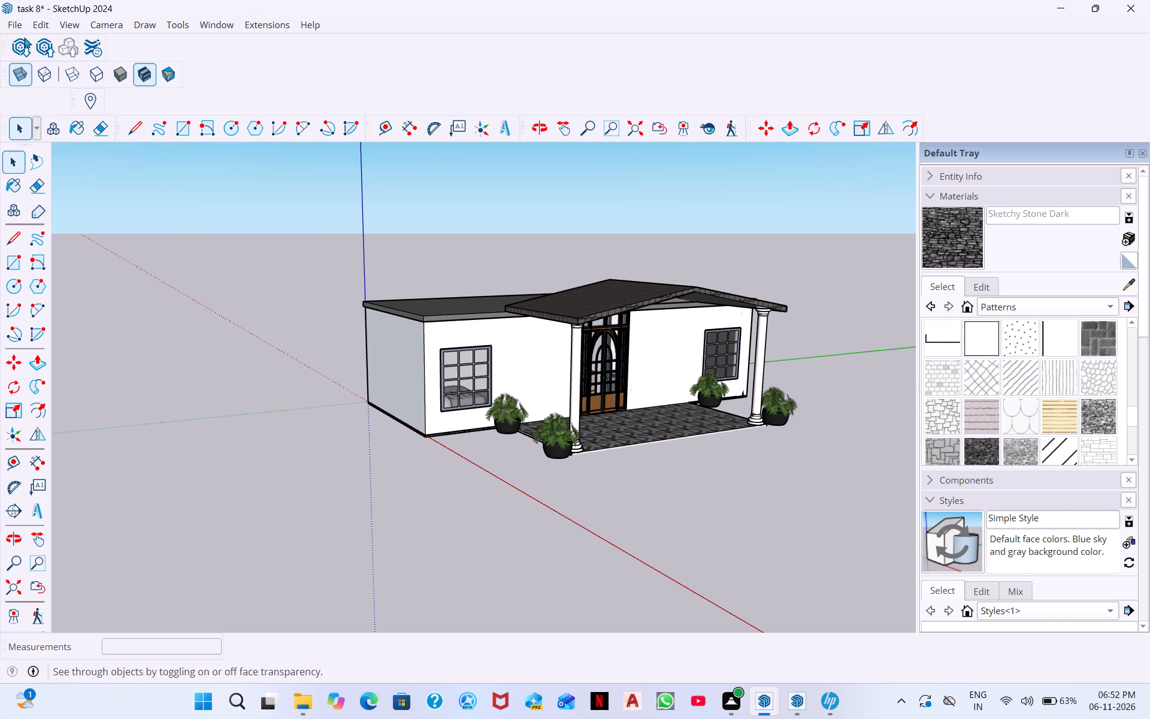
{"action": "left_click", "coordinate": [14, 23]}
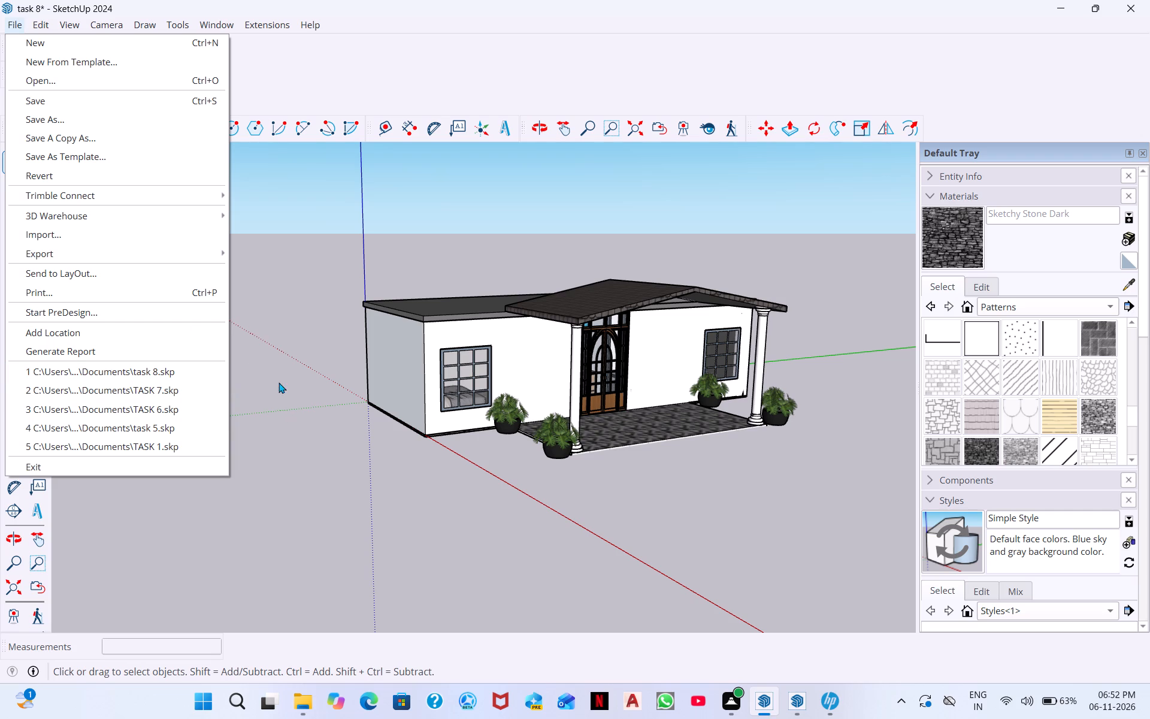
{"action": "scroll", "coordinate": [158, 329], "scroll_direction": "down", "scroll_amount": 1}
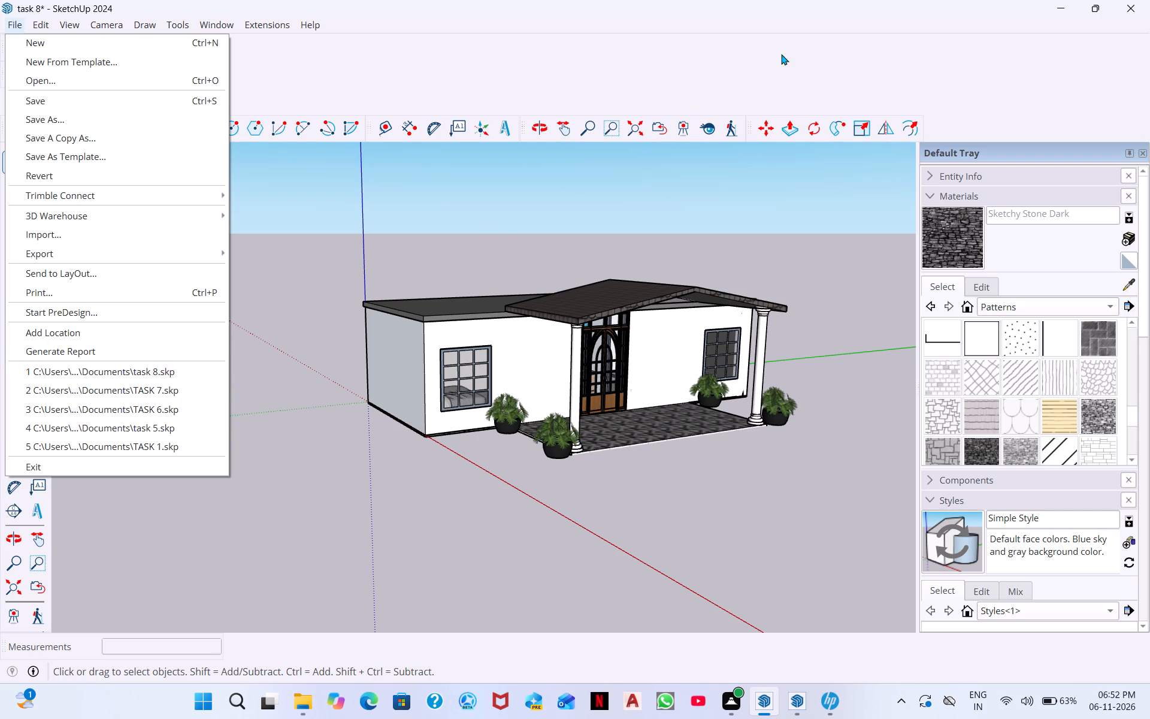